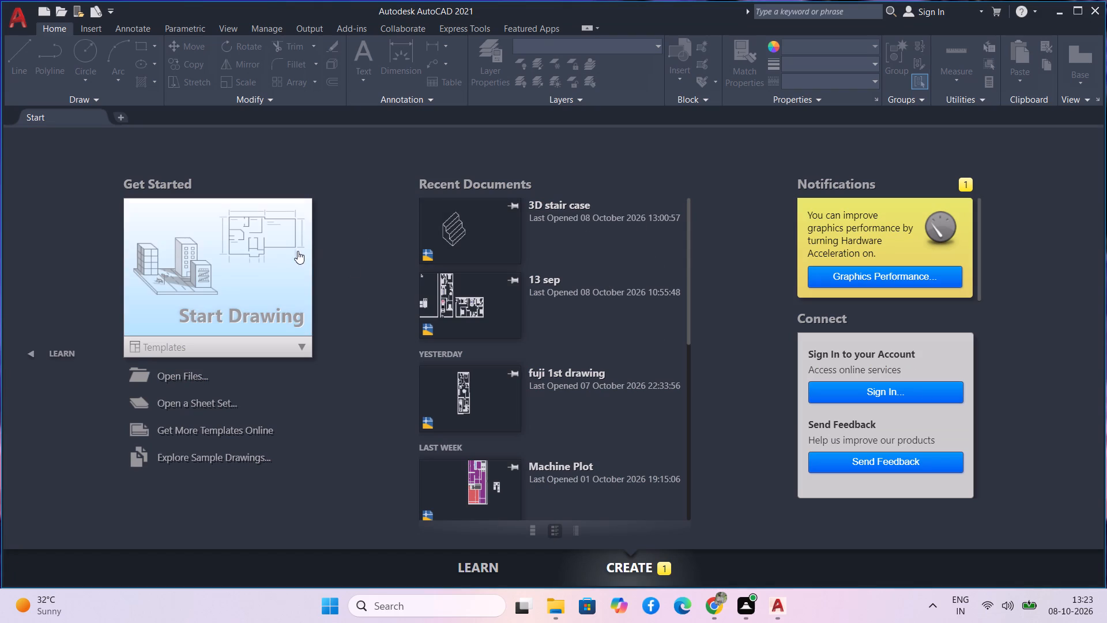
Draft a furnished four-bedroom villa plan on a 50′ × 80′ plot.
Start a new blank drawing from the start page.
double_click(228, 264)
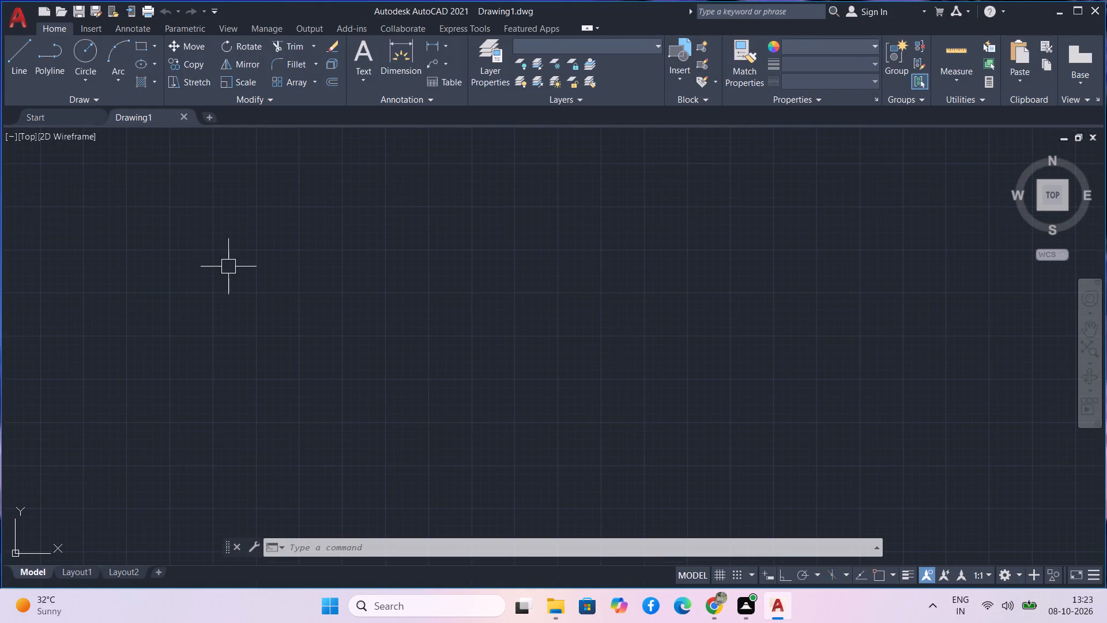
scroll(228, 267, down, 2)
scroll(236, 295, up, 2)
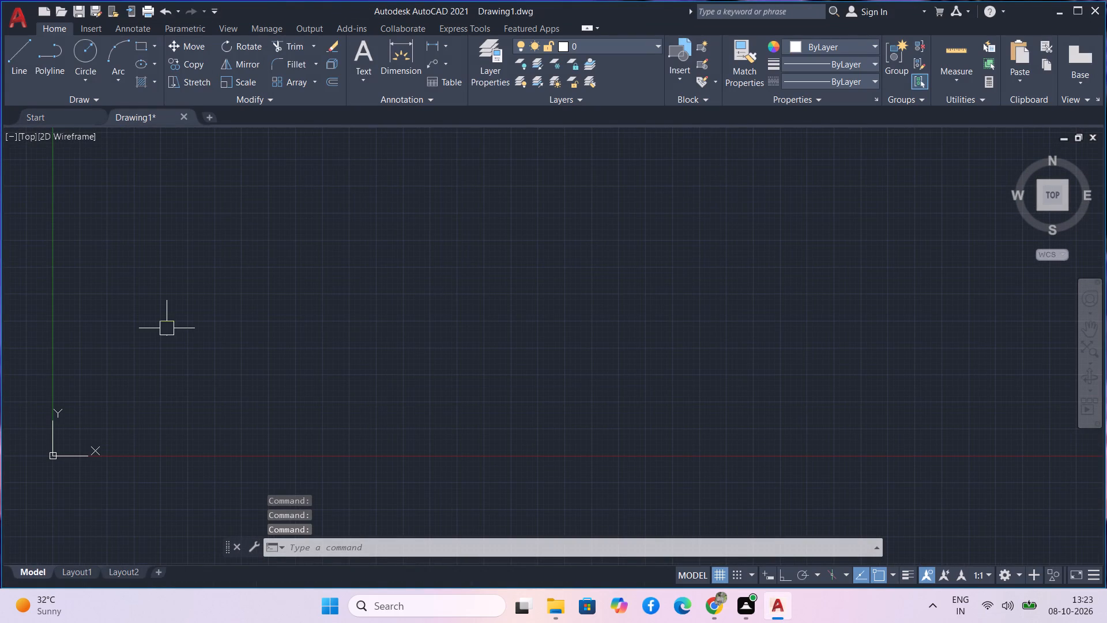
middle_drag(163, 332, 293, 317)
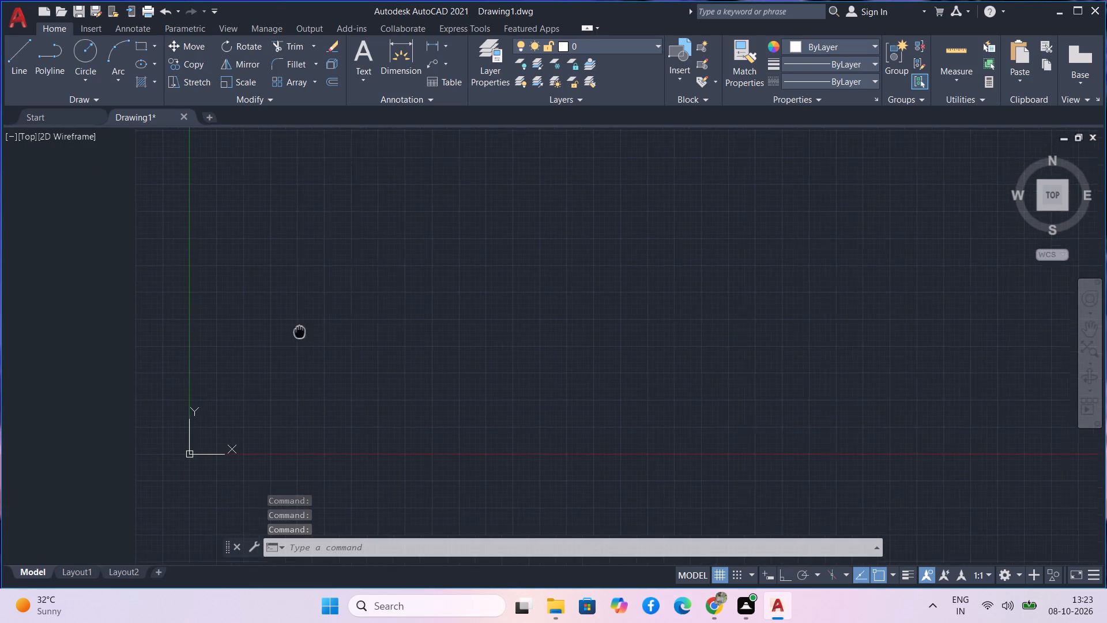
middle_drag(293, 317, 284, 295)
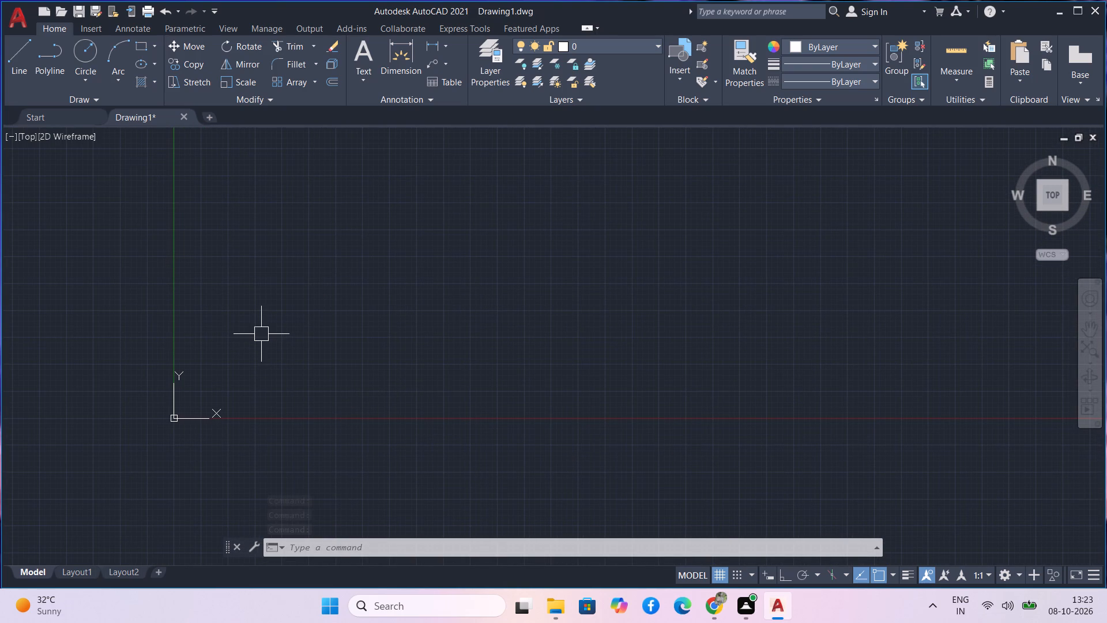
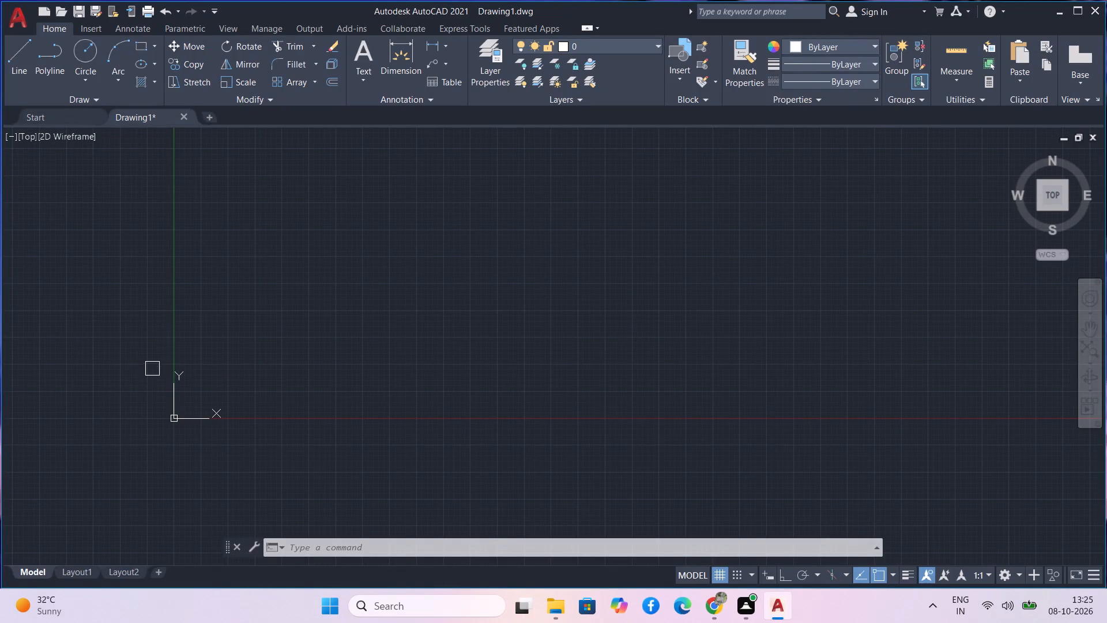
Set the drawing units to Engineering length with 0'-0" precision and an insertion scale of Inches.
text(un)
key(space)
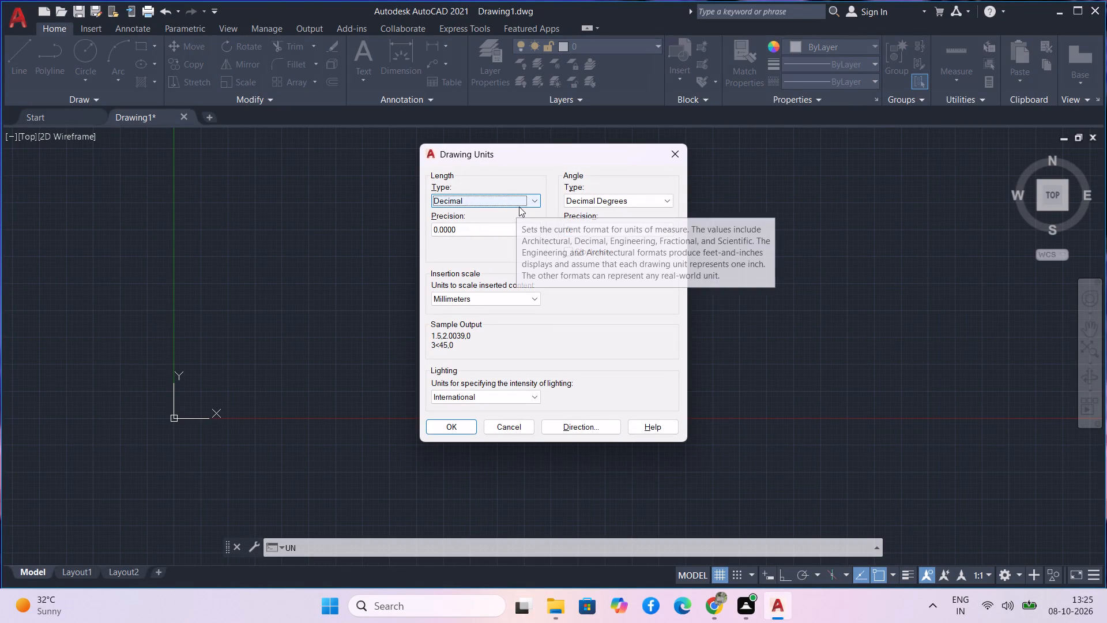
click(519, 207)
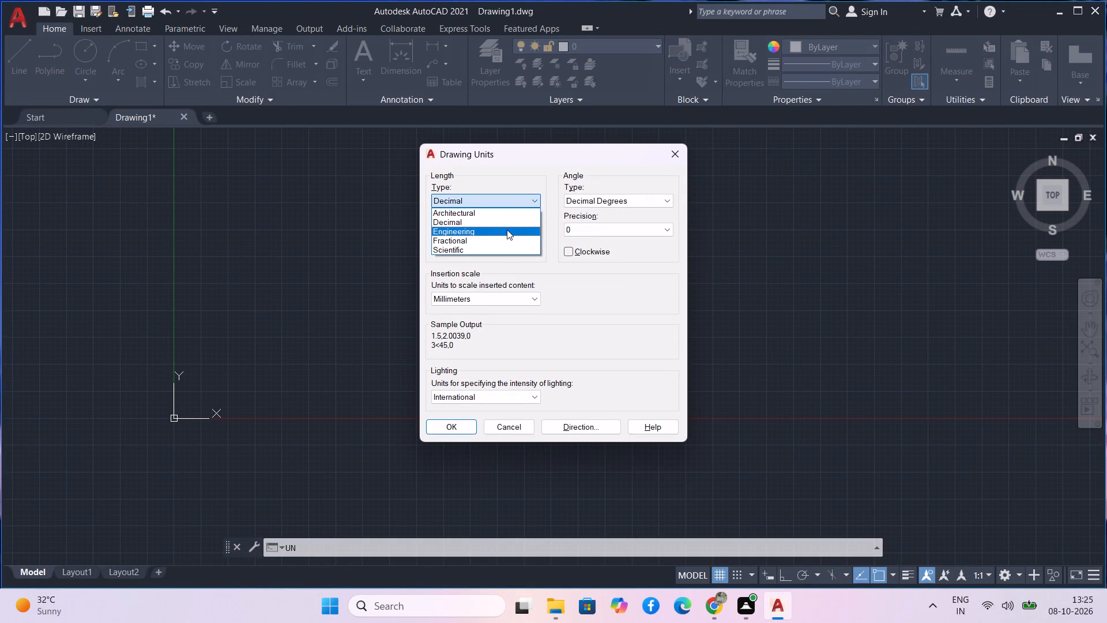
click(507, 230)
click(507, 230)
click(503, 242)
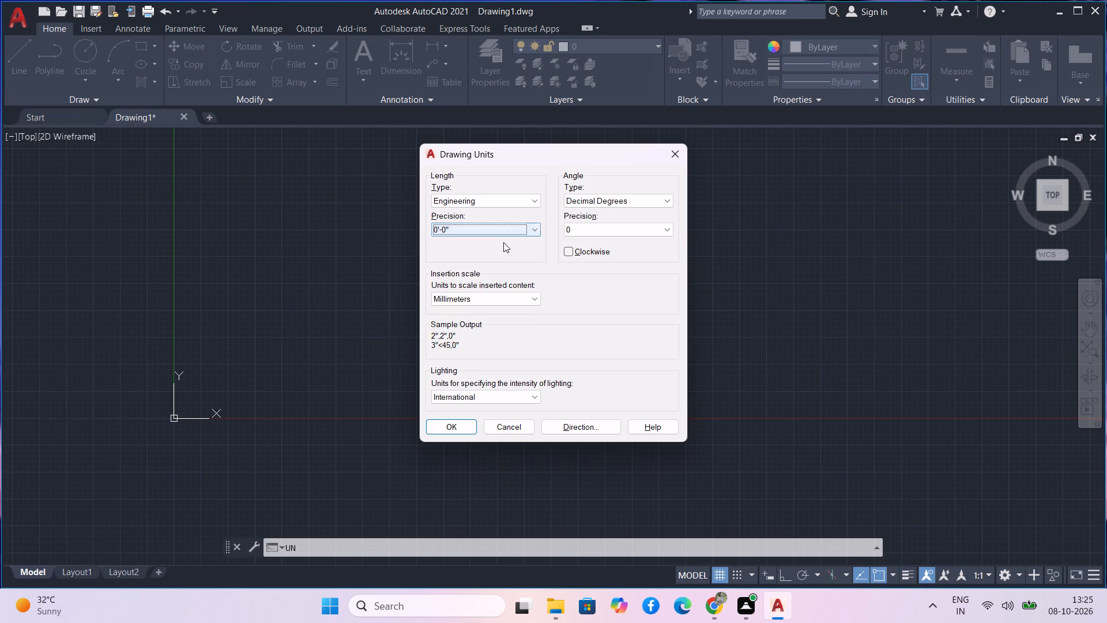
click(498, 295)
click(484, 316)
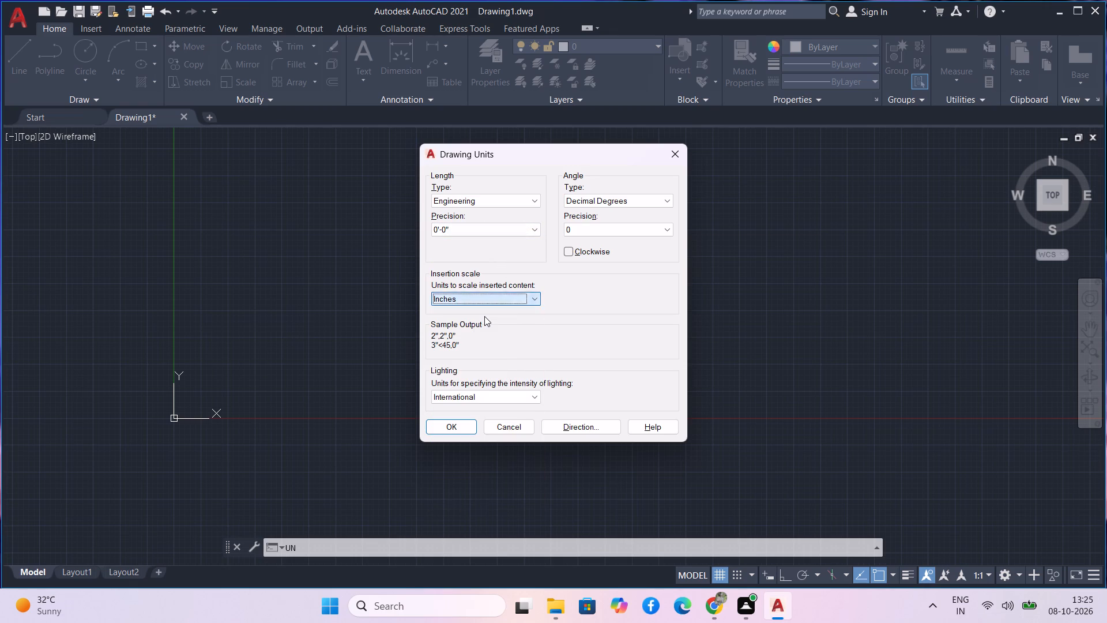
click(447, 432)
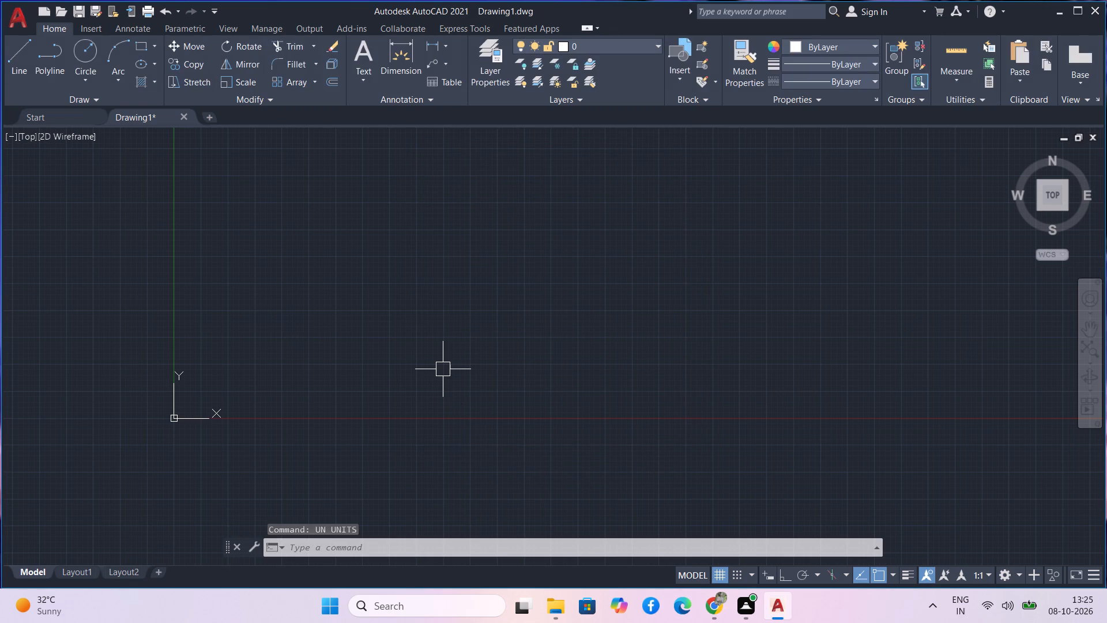
Modify the ISO-25 dimension style, setting its arrow size to 4".
text(d)
key(space)
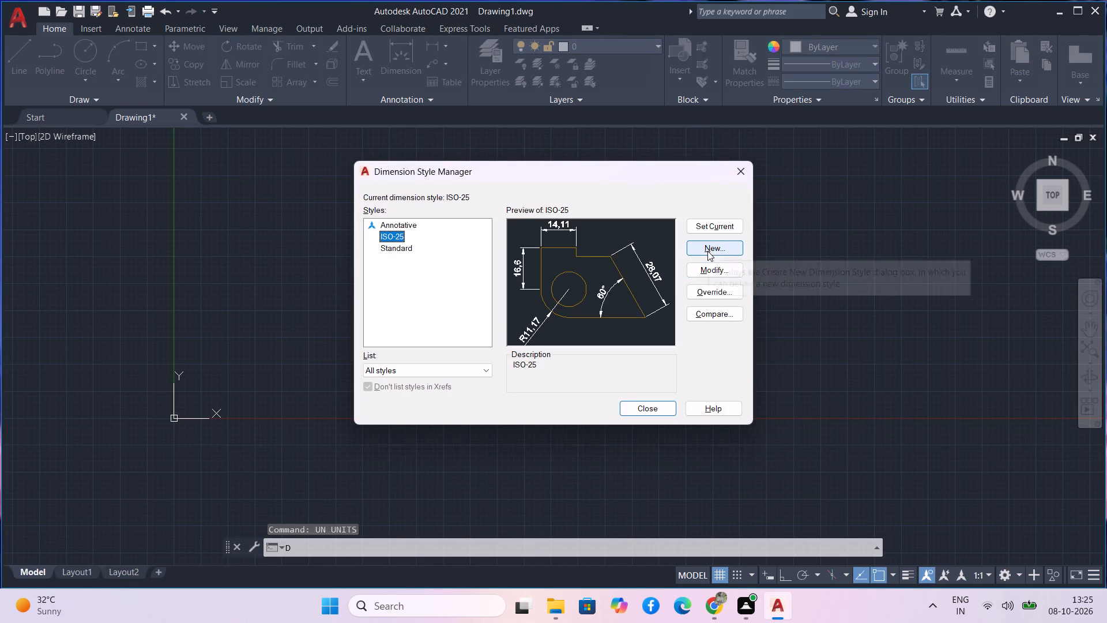
click(702, 272)
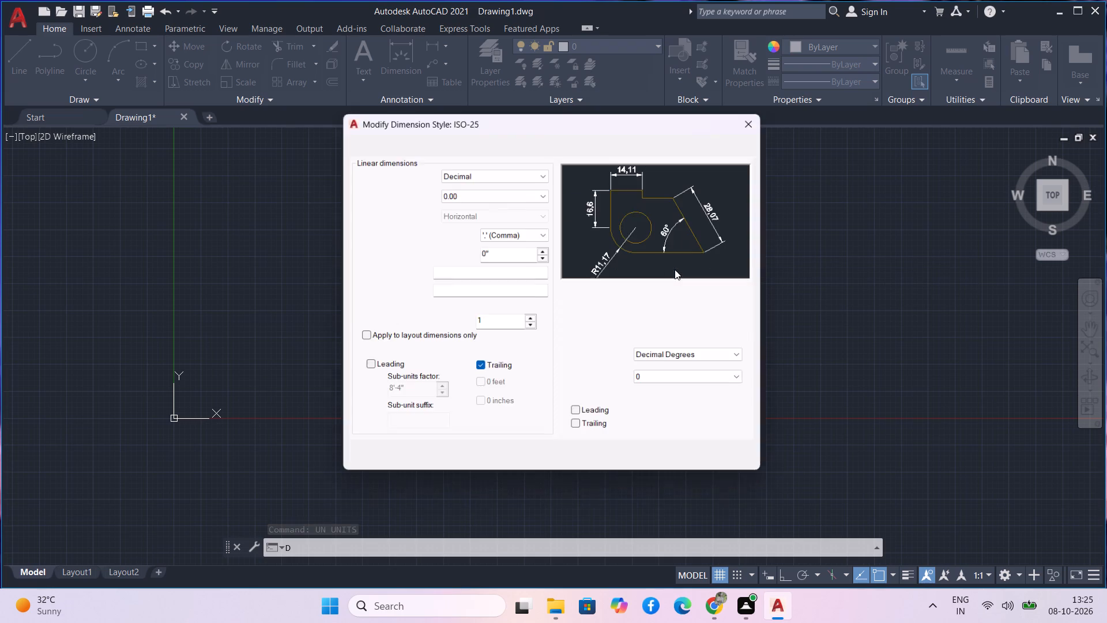
click(516, 169)
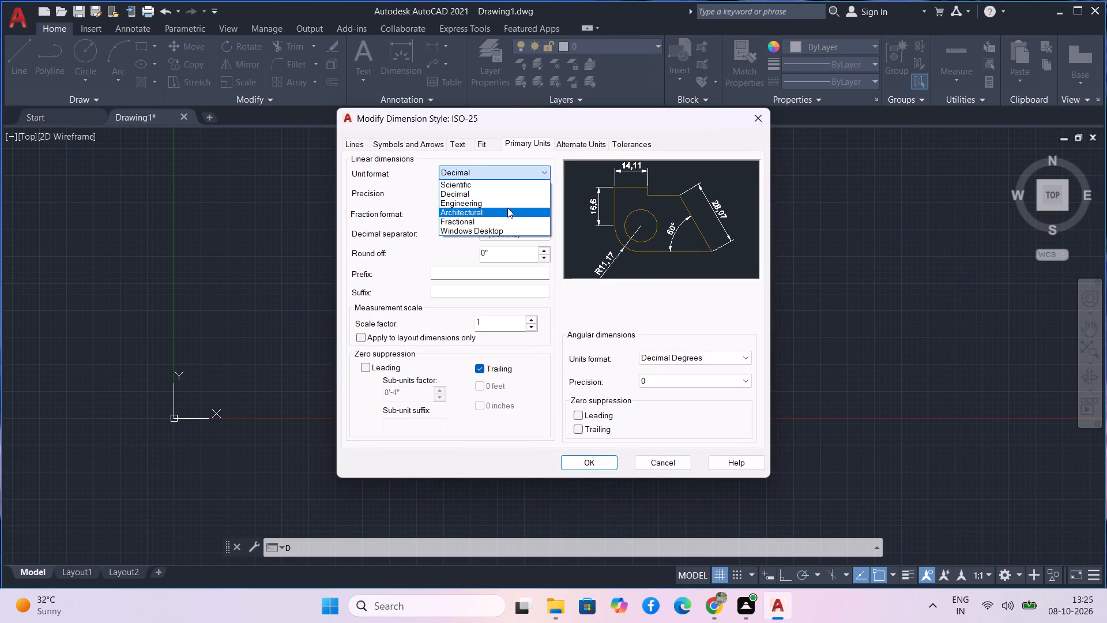
click(424, 142)
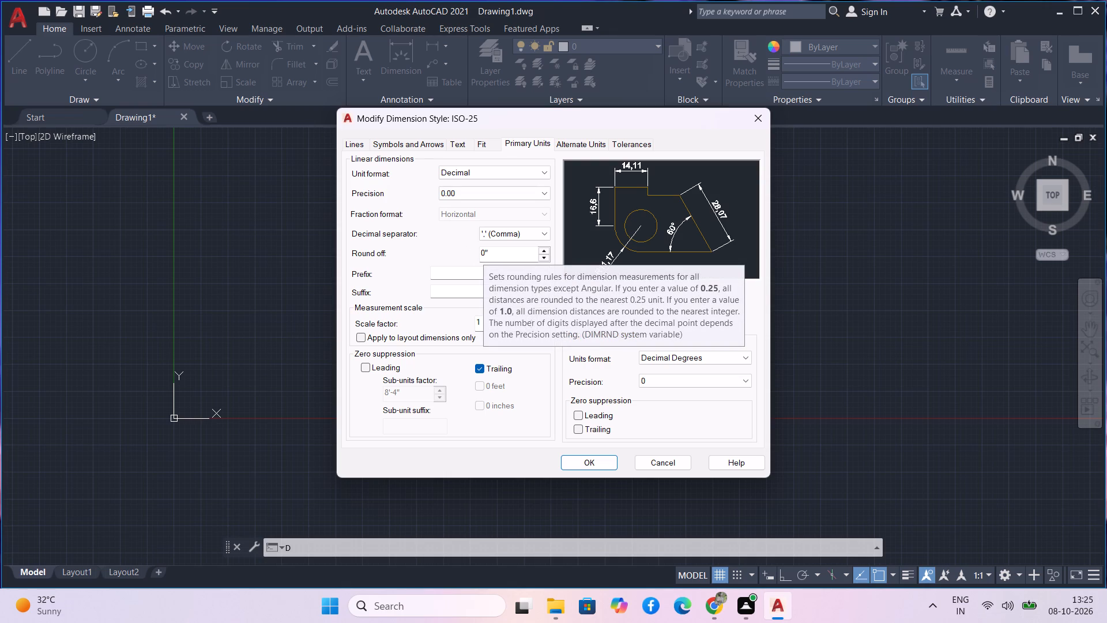
click(414, 141)
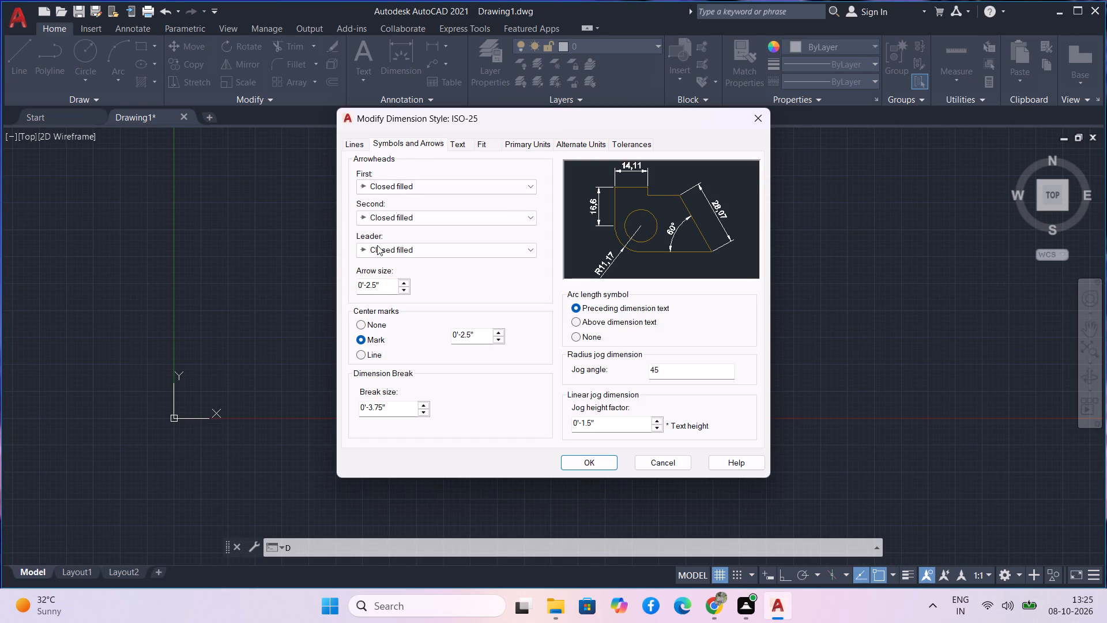
click(376, 292)
key(BackSpace)
key(BackSpace)
key(BackSpace)
key(BackSpace)
key(BackSpace)
key(BackSpace)
key(BackSpace)
key(BackSpace)
key(BackSpace)
key(BackSpace)
key(BackSpace)
key(BackSpace)
key(BackSpace)
key(BackSpace)
key(BackSpace)
key(BackSpace)
key(4)
key(Return)
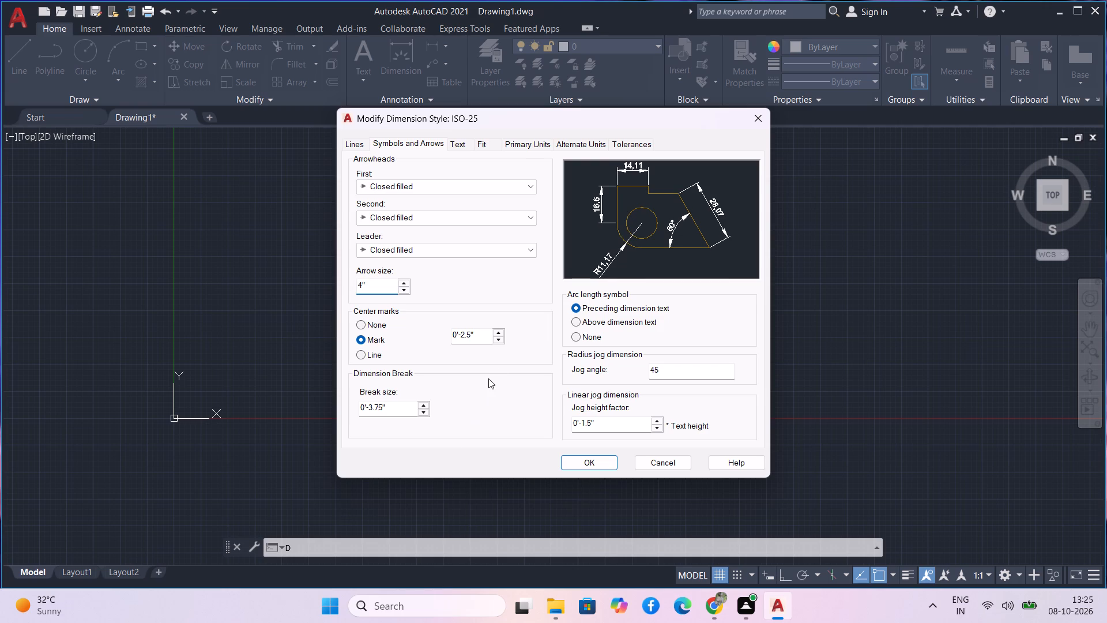
Set the ISO-25 dimension style's text height to 4".
click(462, 145)
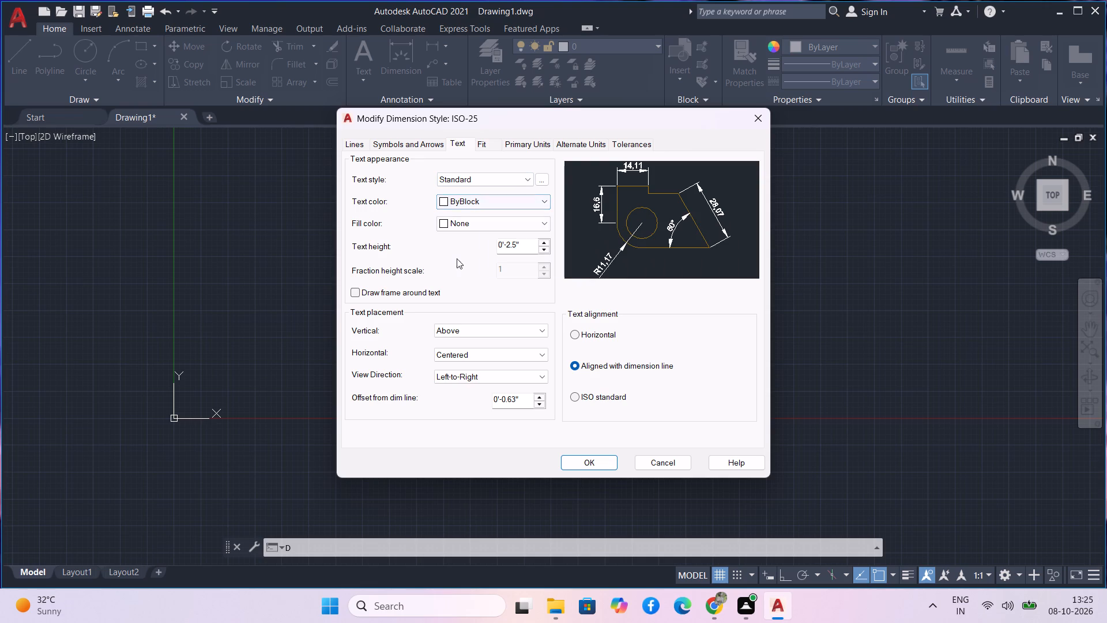
click(522, 249)
key(BackSpace)
key(BackSpace)
key(BackSpace)
key(BackSpace)
key(BackSpace)
key(BackSpace)
key(BackSpace)
key(BackSpace)
key(BackSpace)
key(BackSpace)
key(BackSpace)
key(BackSpace)
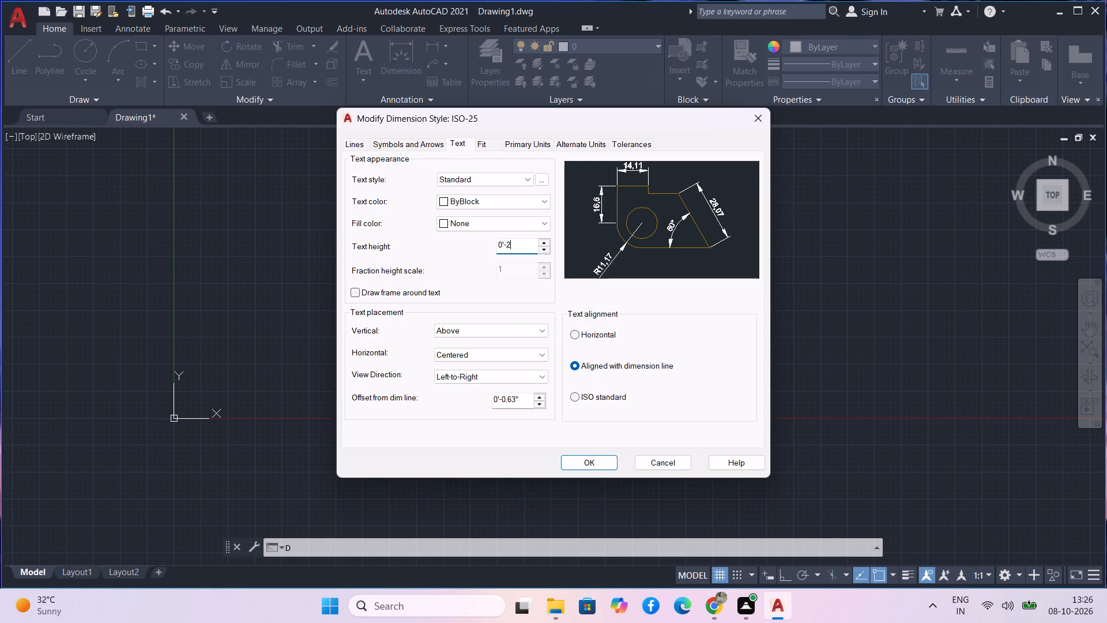
key(4)
key(Return)
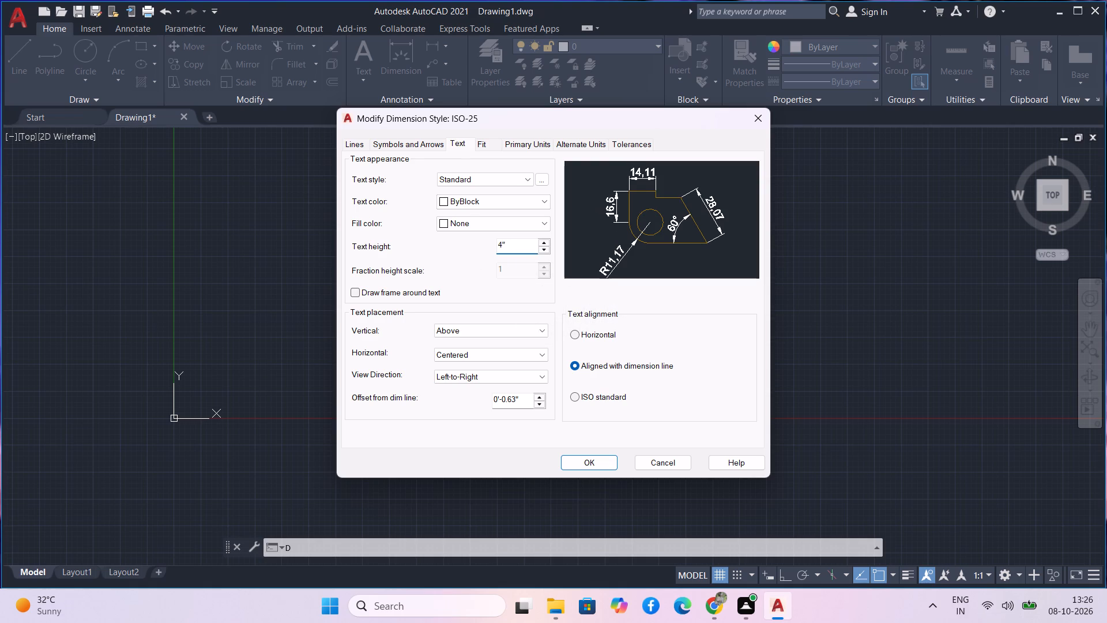
Set the dimension style's primary linear units to Engineering format with 0'-0" precision.
click(490, 145)
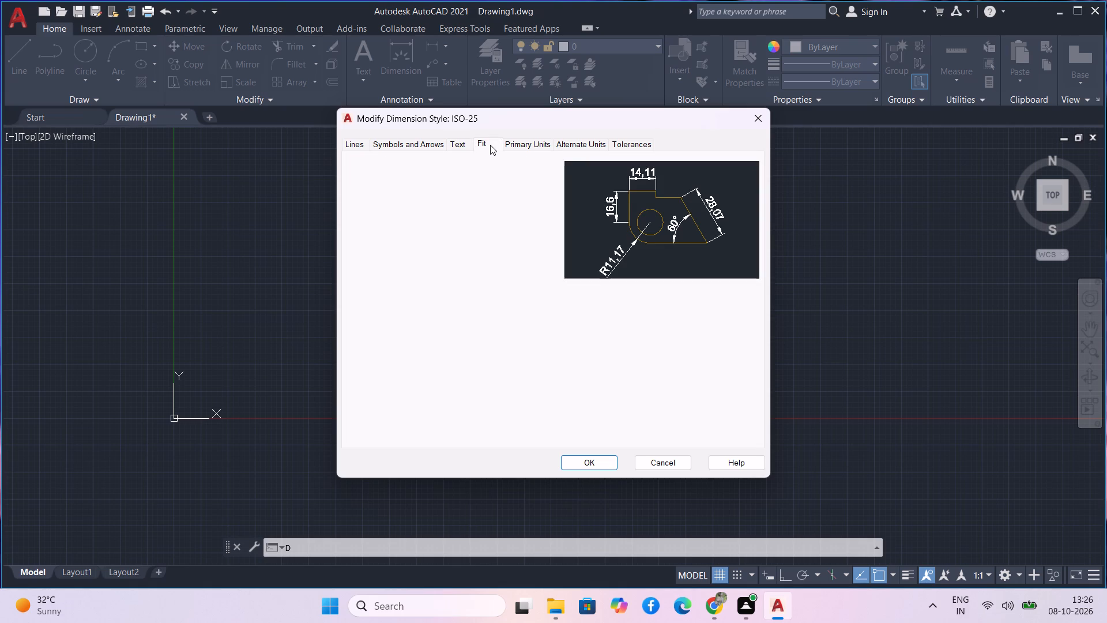
click(511, 141)
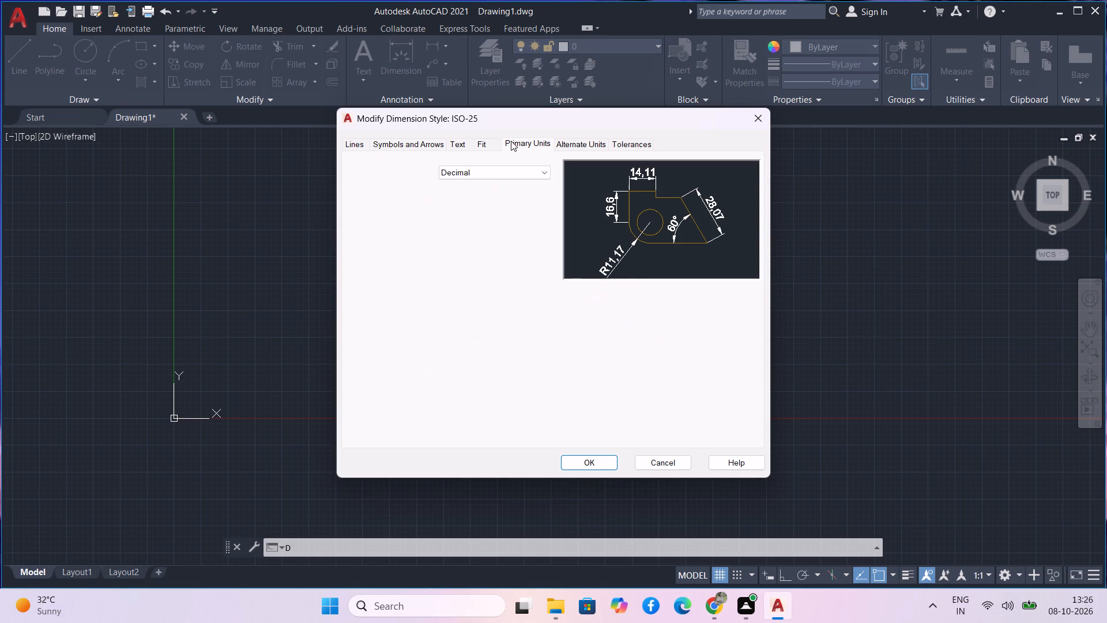
click(498, 172)
click(491, 198)
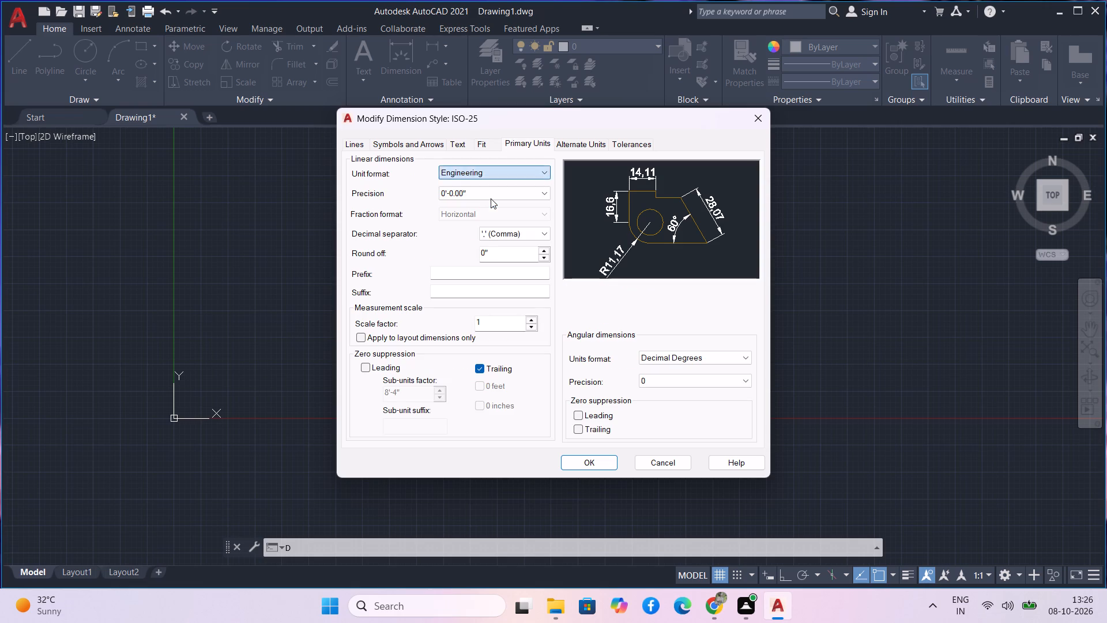
click(491, 196)
click(489, 205)
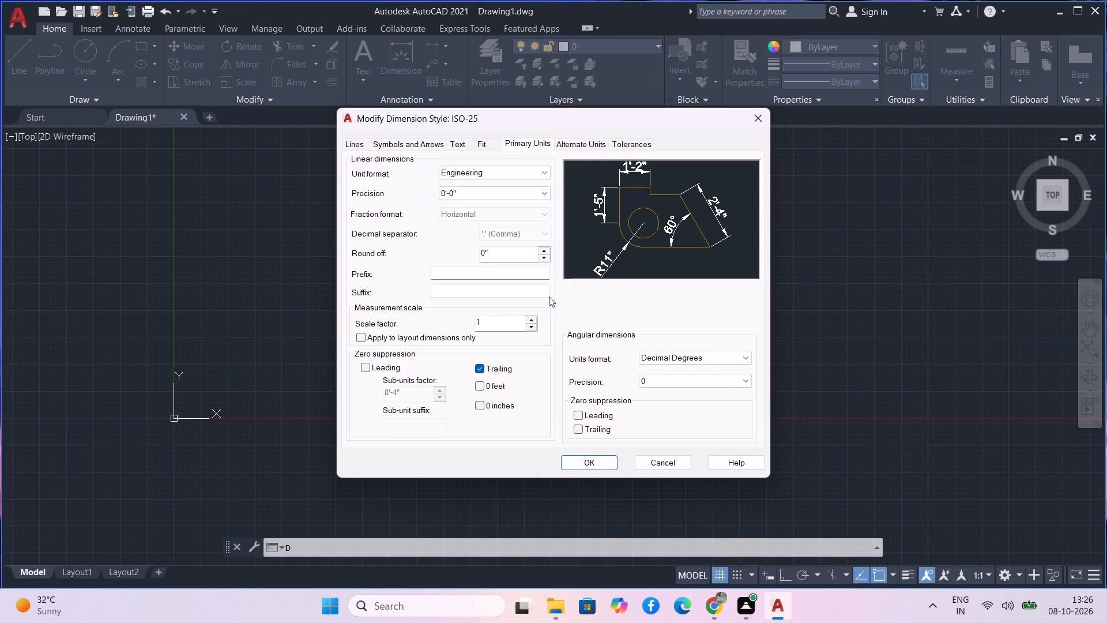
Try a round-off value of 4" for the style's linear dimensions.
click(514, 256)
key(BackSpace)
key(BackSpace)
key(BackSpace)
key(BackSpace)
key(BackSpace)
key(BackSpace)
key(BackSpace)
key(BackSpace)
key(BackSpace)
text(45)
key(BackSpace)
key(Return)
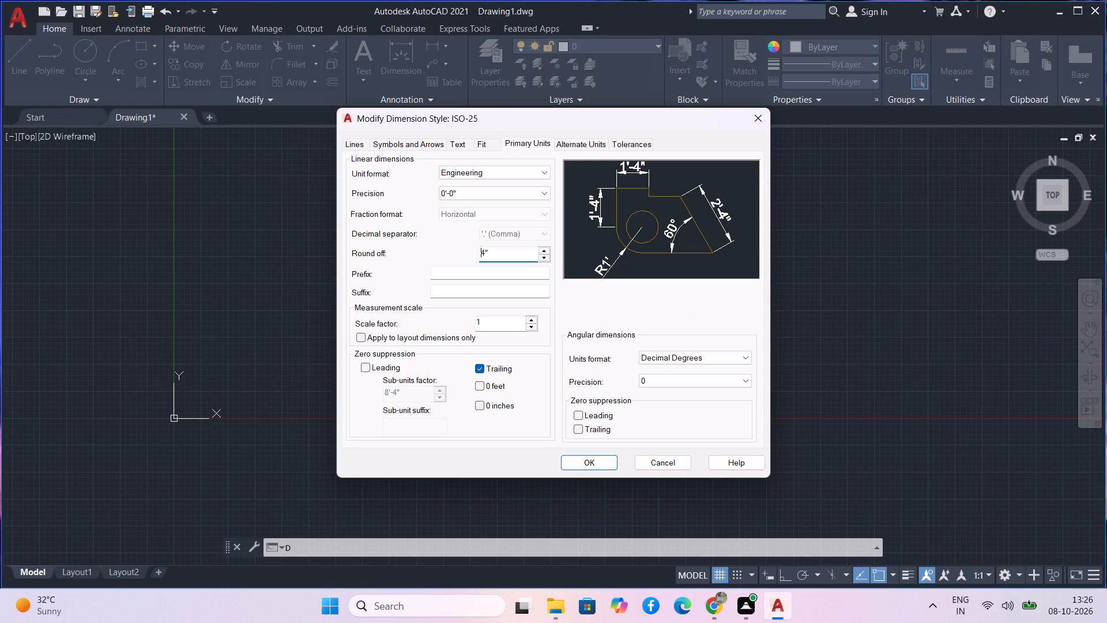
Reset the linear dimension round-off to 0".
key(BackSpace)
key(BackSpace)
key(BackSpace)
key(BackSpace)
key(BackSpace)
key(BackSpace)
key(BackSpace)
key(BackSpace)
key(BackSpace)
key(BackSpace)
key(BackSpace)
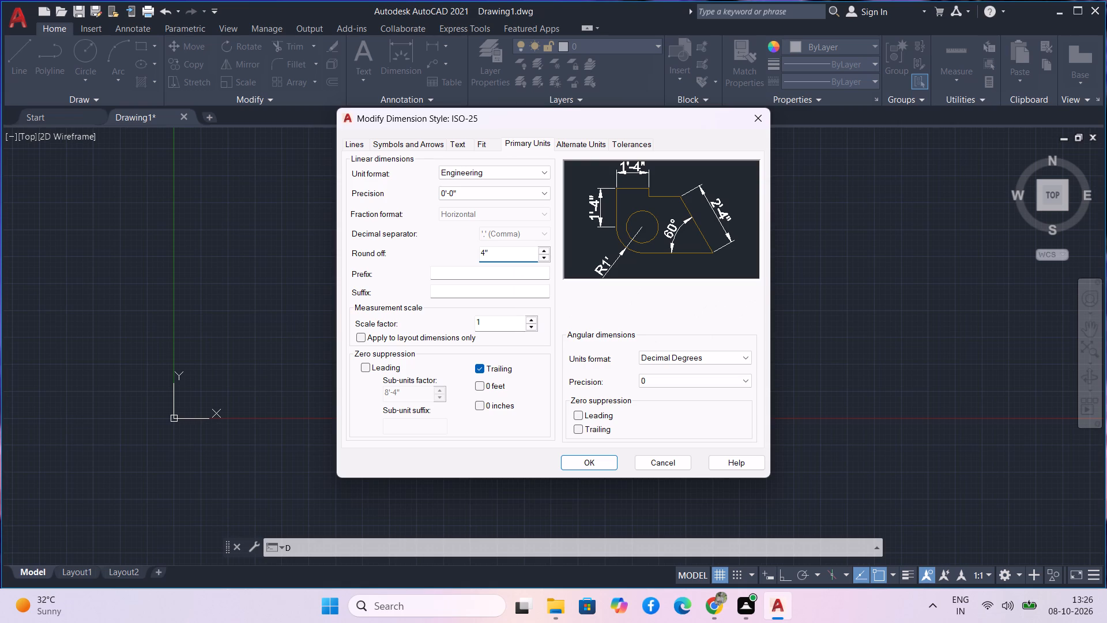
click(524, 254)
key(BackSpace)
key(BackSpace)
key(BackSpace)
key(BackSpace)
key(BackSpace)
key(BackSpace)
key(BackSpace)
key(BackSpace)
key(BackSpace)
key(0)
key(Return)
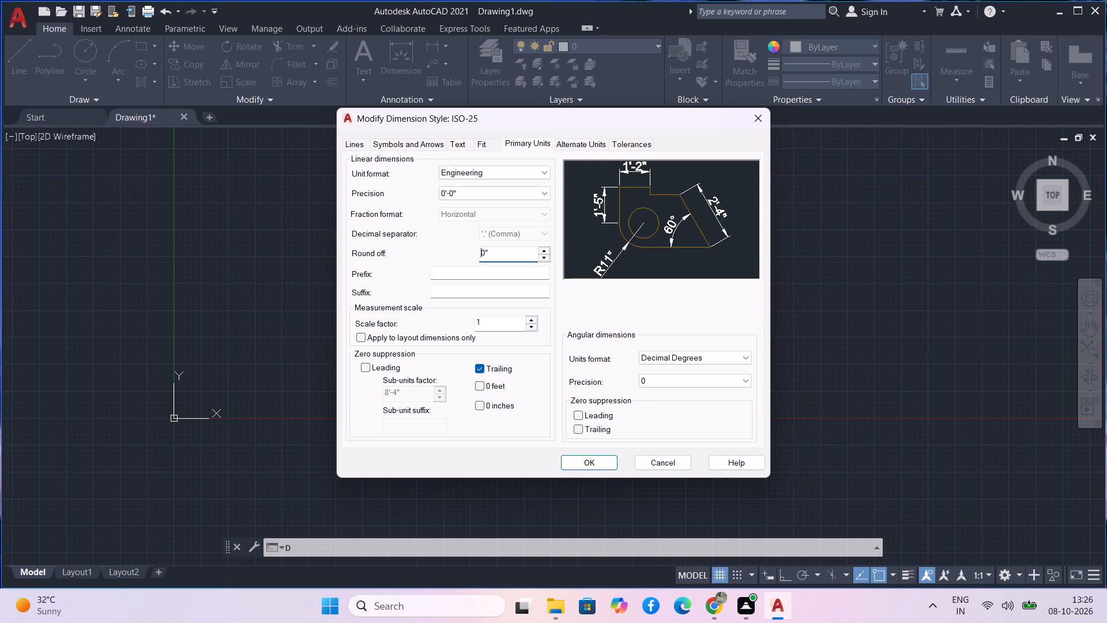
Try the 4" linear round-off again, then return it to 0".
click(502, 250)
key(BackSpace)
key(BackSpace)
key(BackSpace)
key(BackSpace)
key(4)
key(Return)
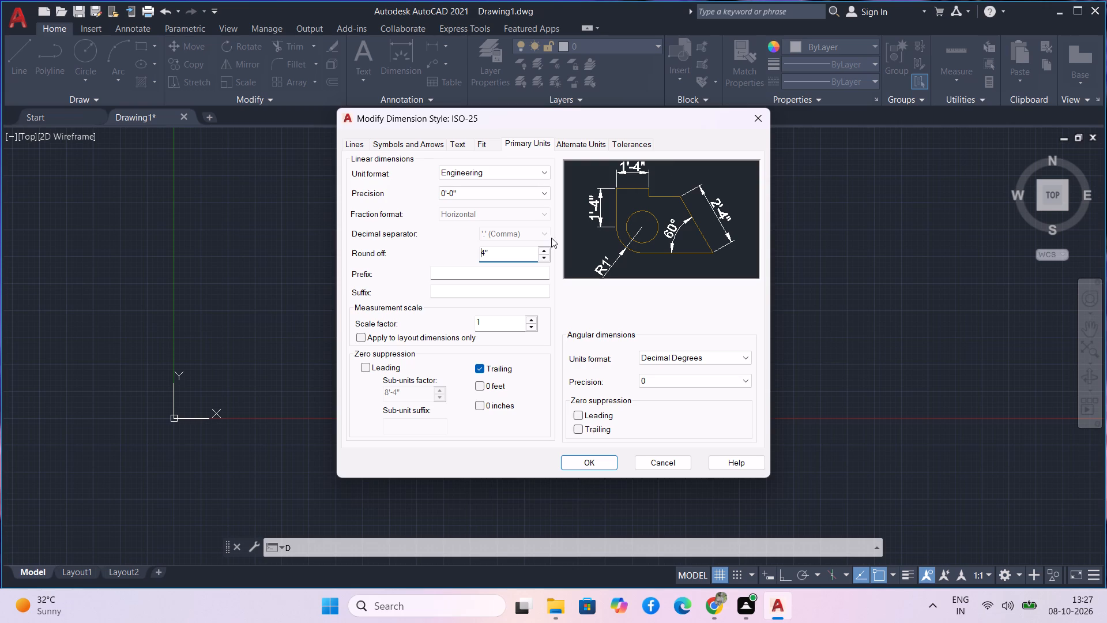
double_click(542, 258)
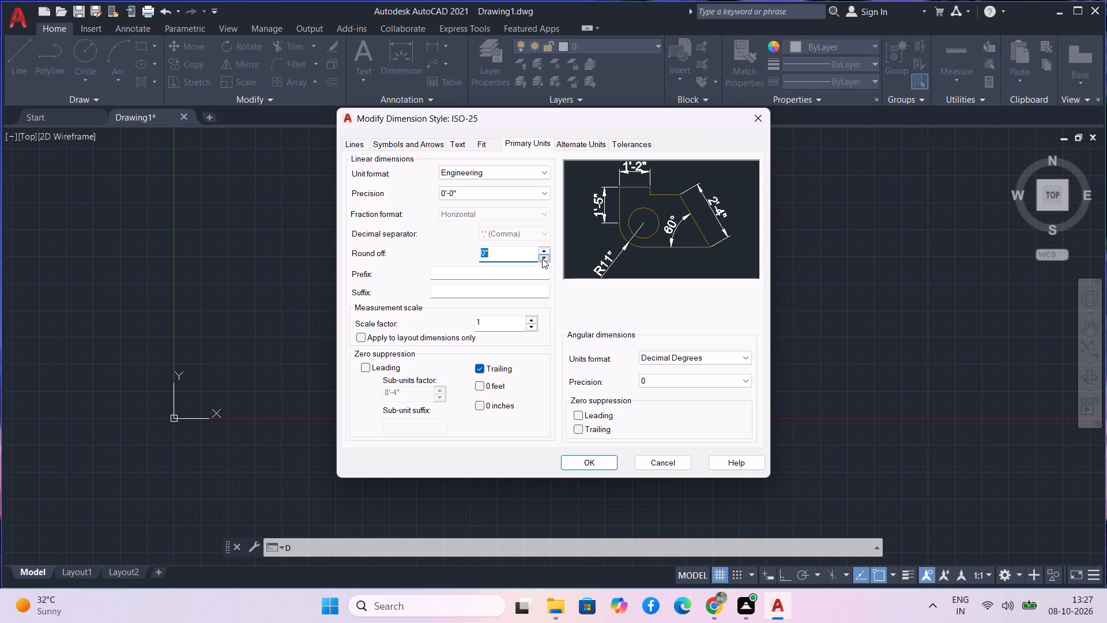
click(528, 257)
Accept the ISO-25 dimension style changes and close the Dimension Style Manager.
click(602, 461)
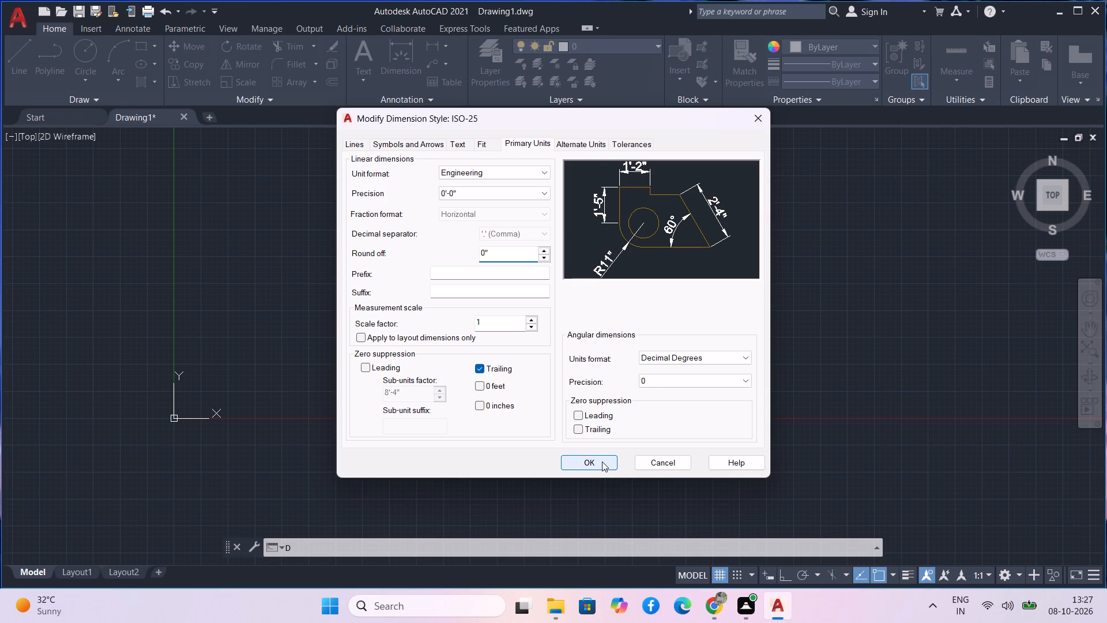
click(639, 410)
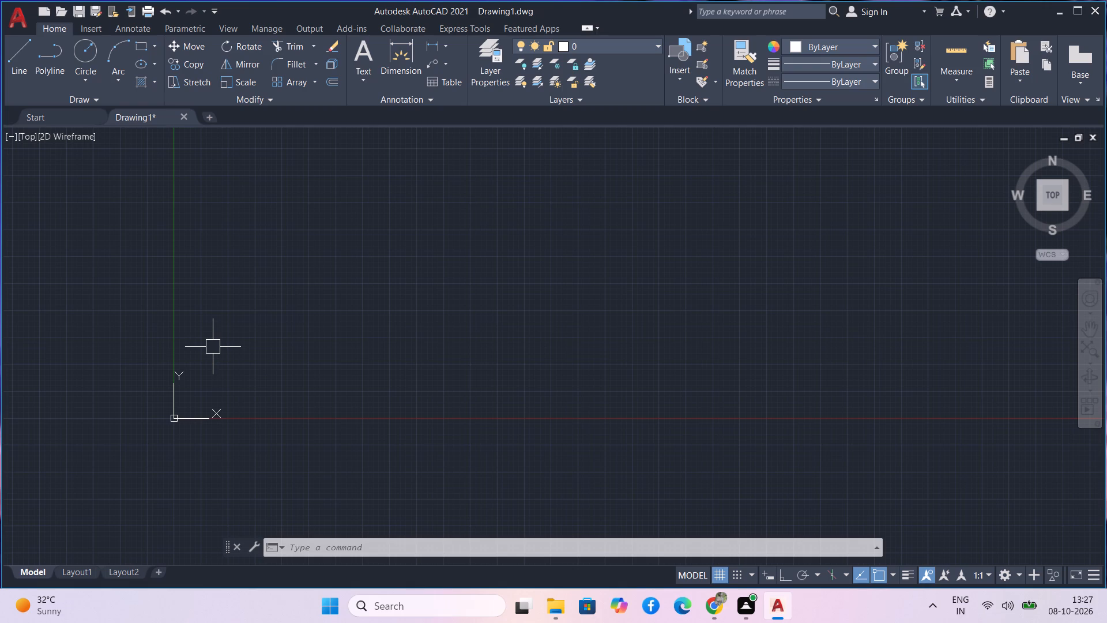
Draw a rectangle 50' long and 80' wide in the empty drawing area above and right of the origin.
text(rec)
key(space)
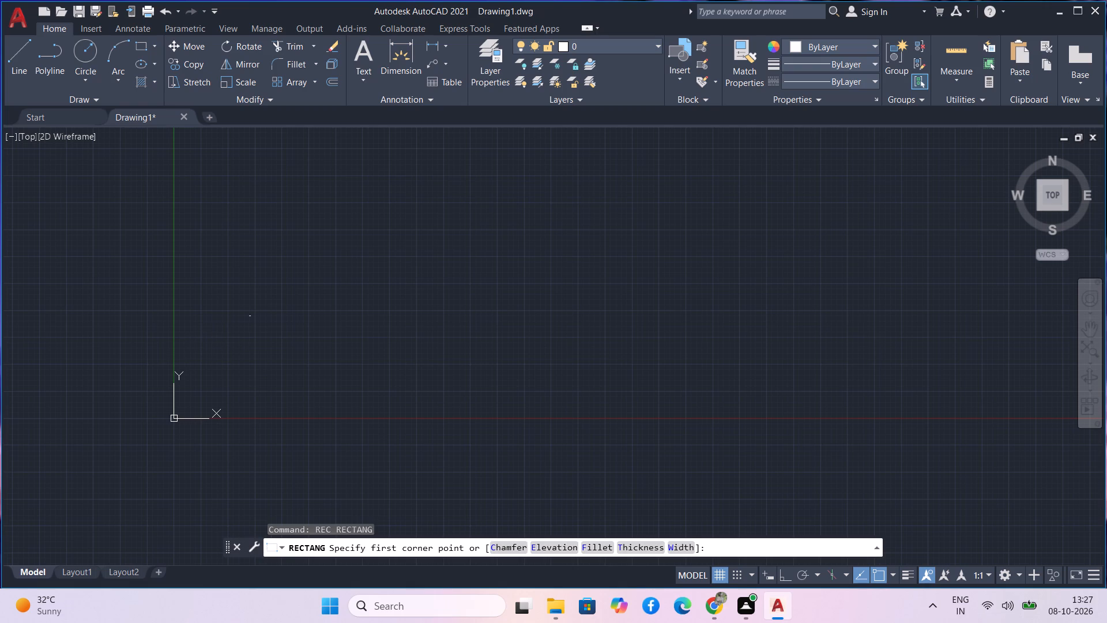
click(411, 197)
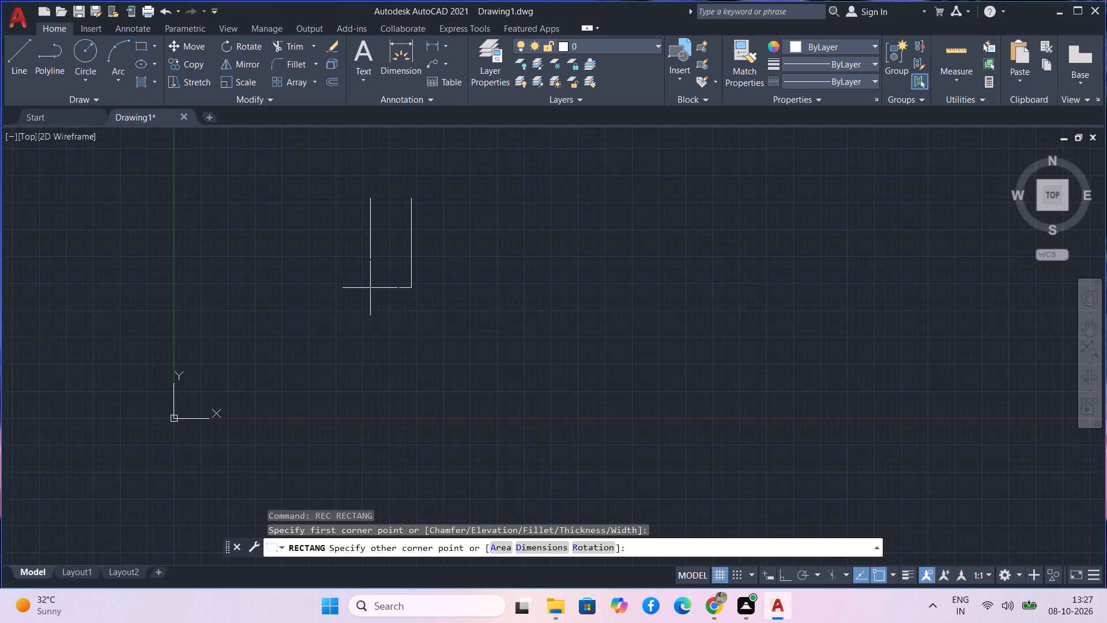
text(d)
key(space)
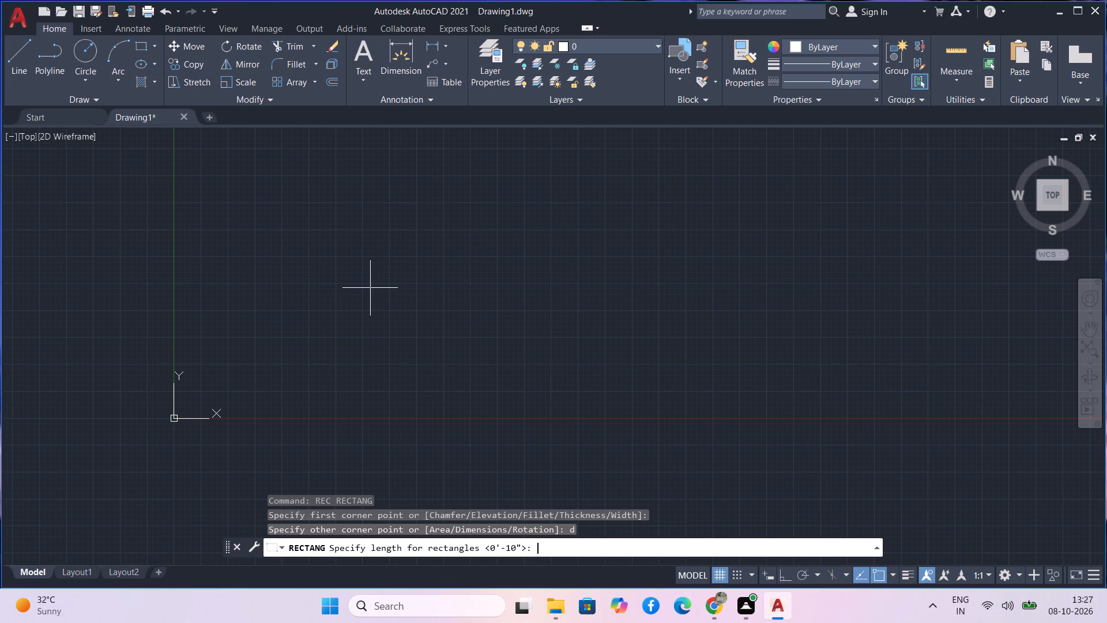
text(50)
key(apostrophe)
key(Return)
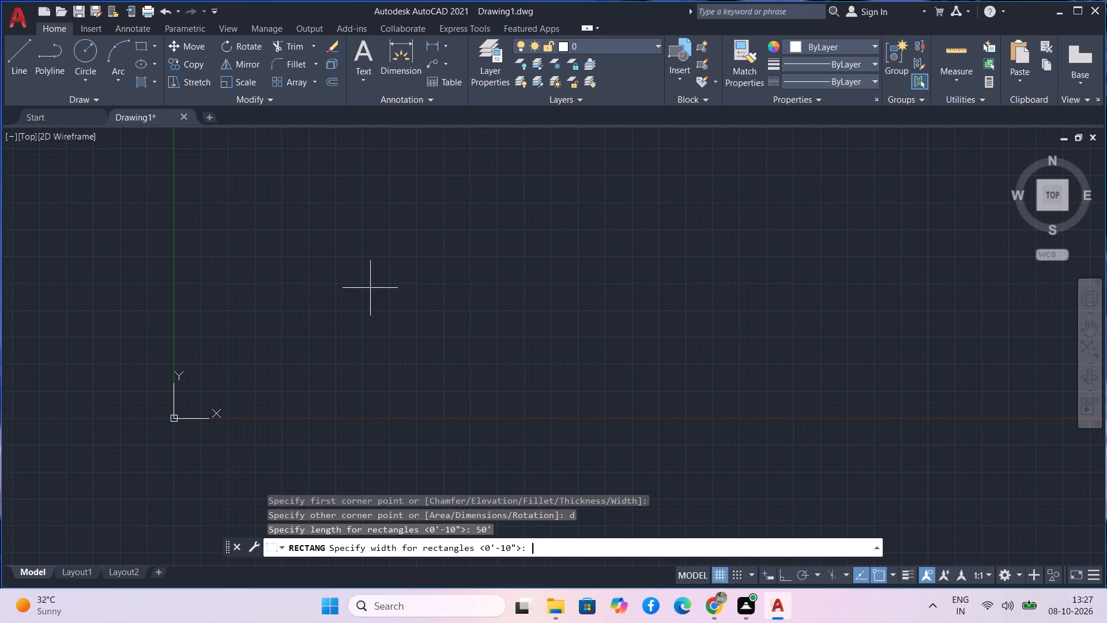
text(80)
key(apostrophe)
key(Return)
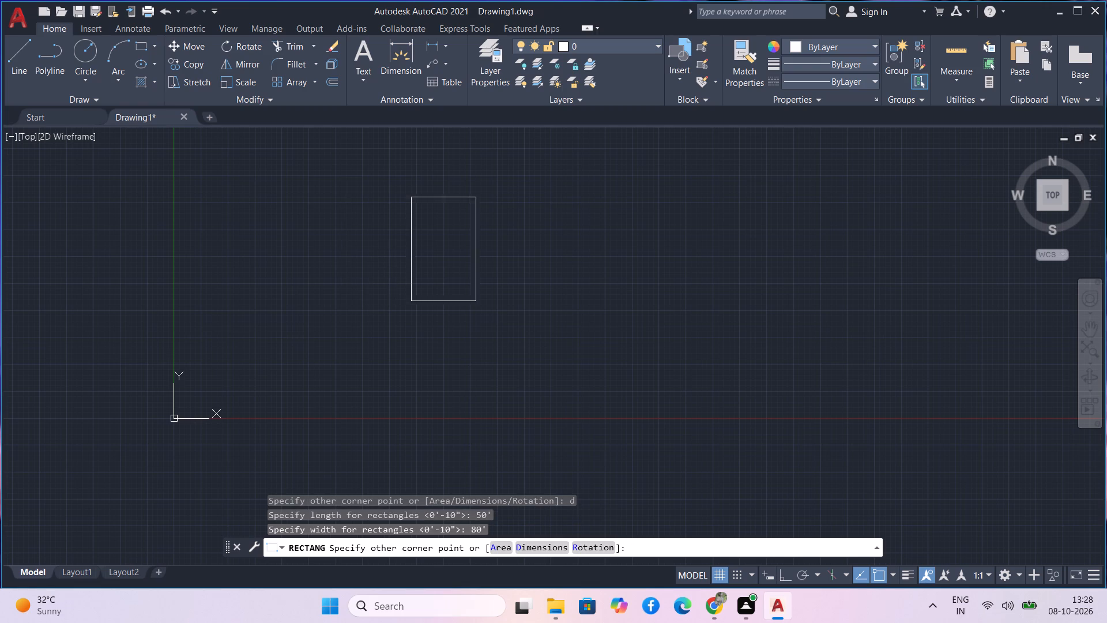
click(528, 238)
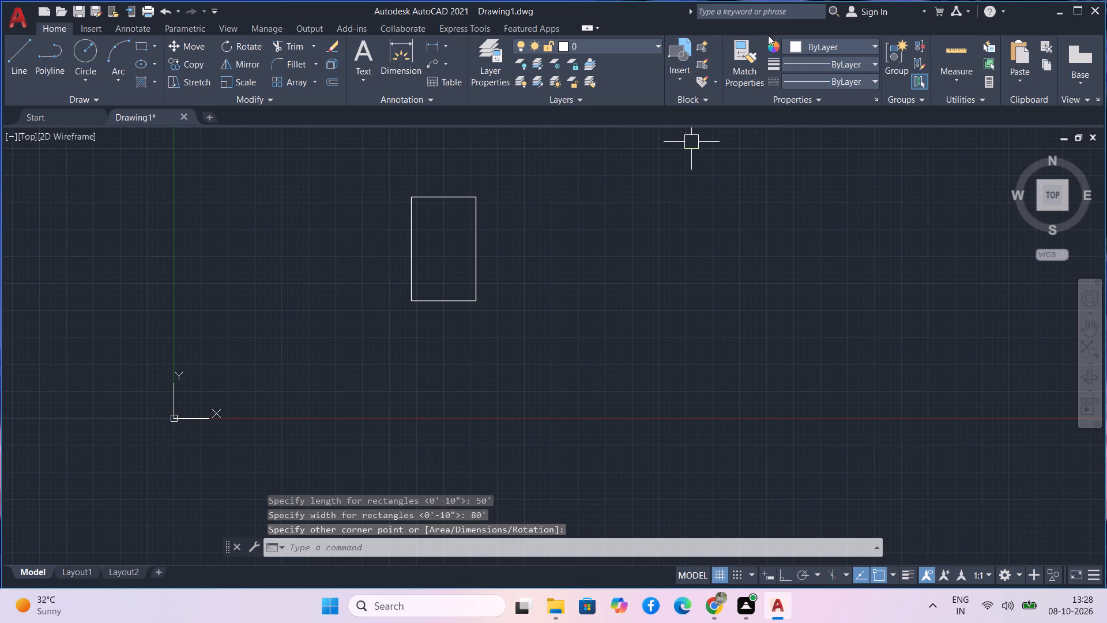
Measure the rectangle's side lengths with the quick measure tool.
click(962, 46)
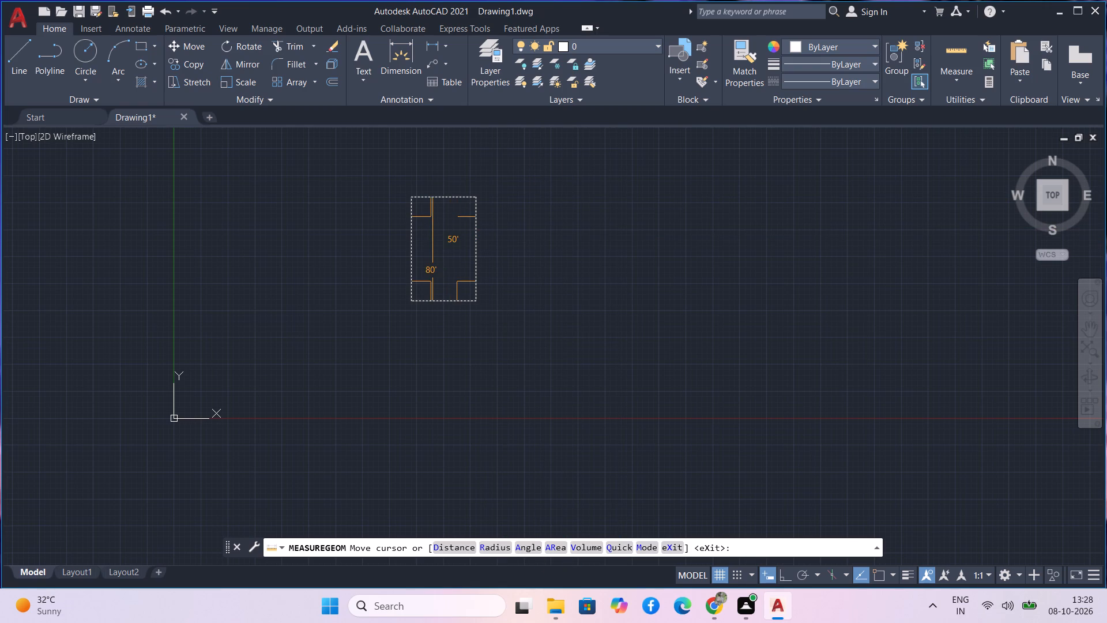
key(Escape)
Offset the rectangle 9" inward to form the outer wall thickness.
middle_click(432, 239)
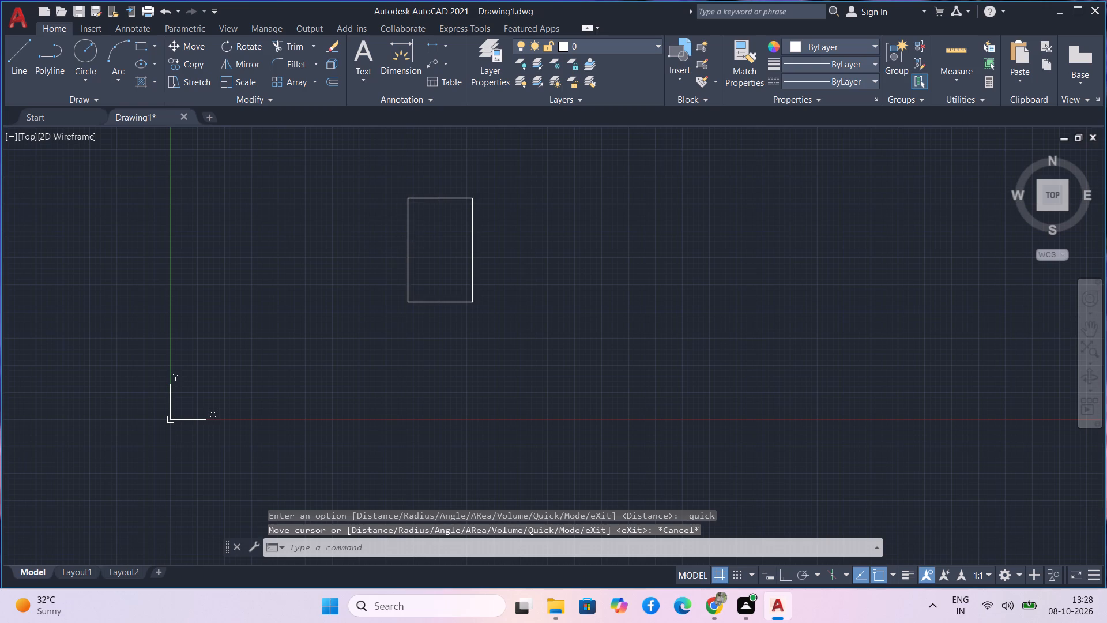
text(o)
key(space)
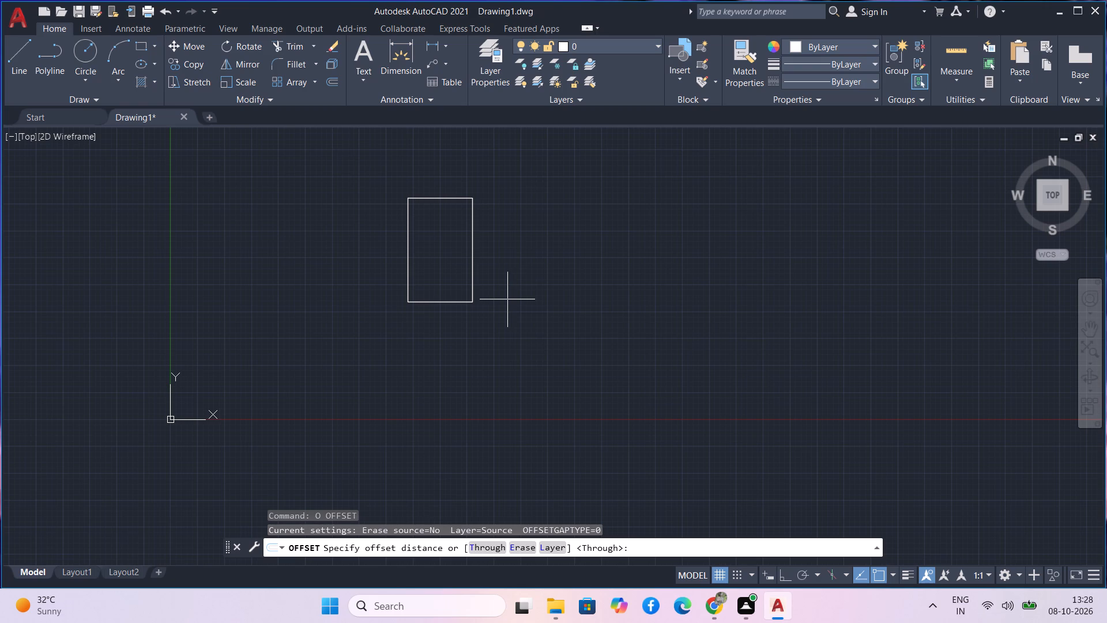
key(9)
key(Return)
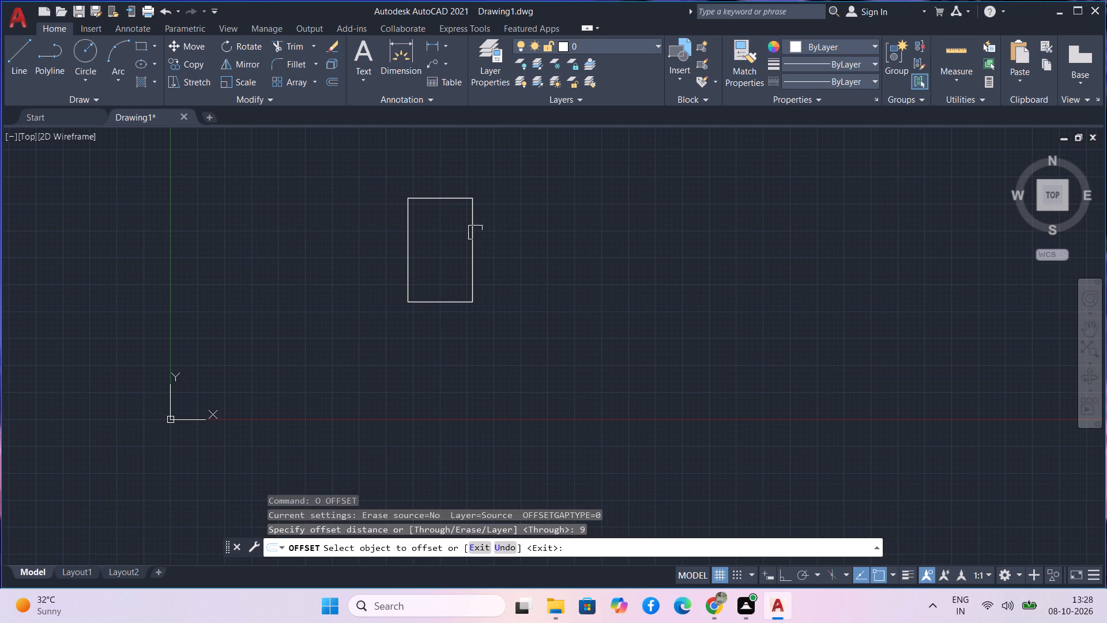
click(446, 203)
click(443, 222)
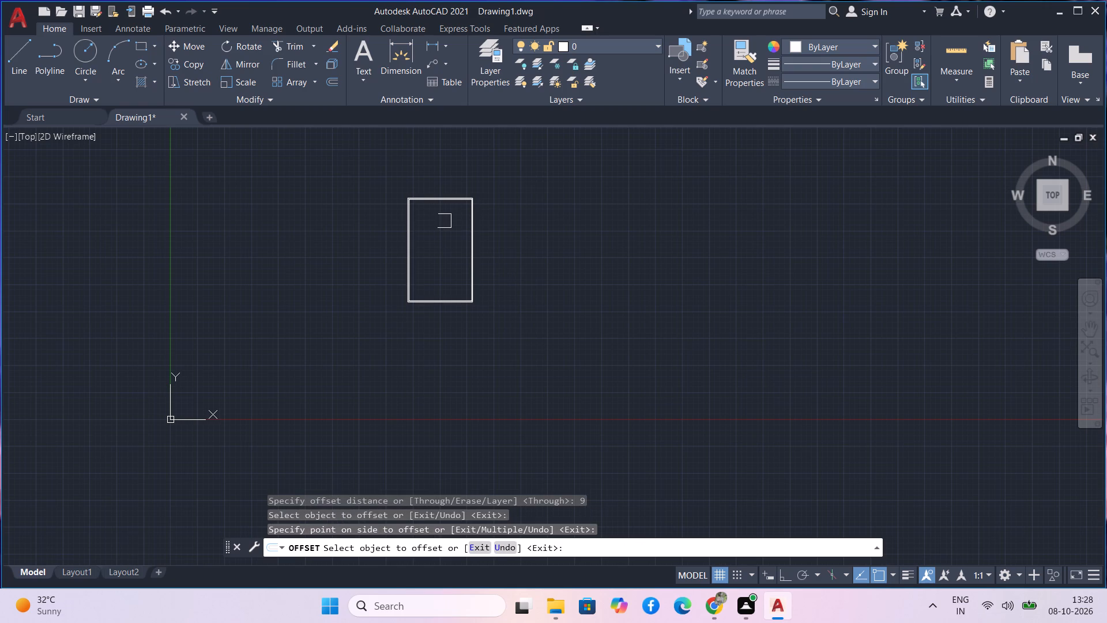
middle_drag(442, 222, 352, 261)
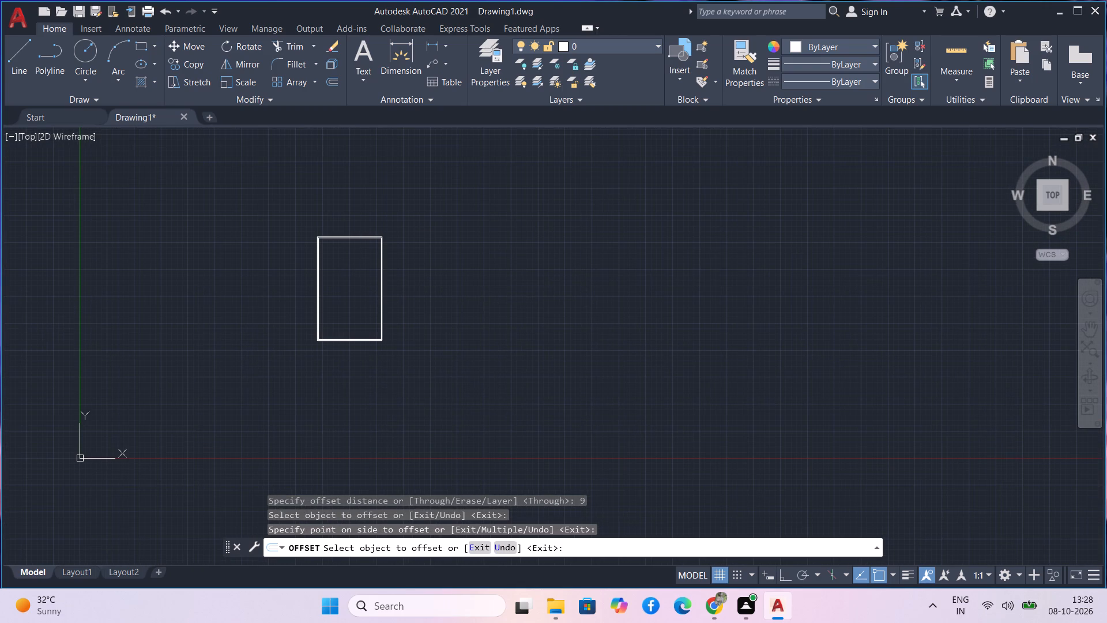
scroll(359, 278, up, 3)
middle_drag(359, 278, 359, 286)
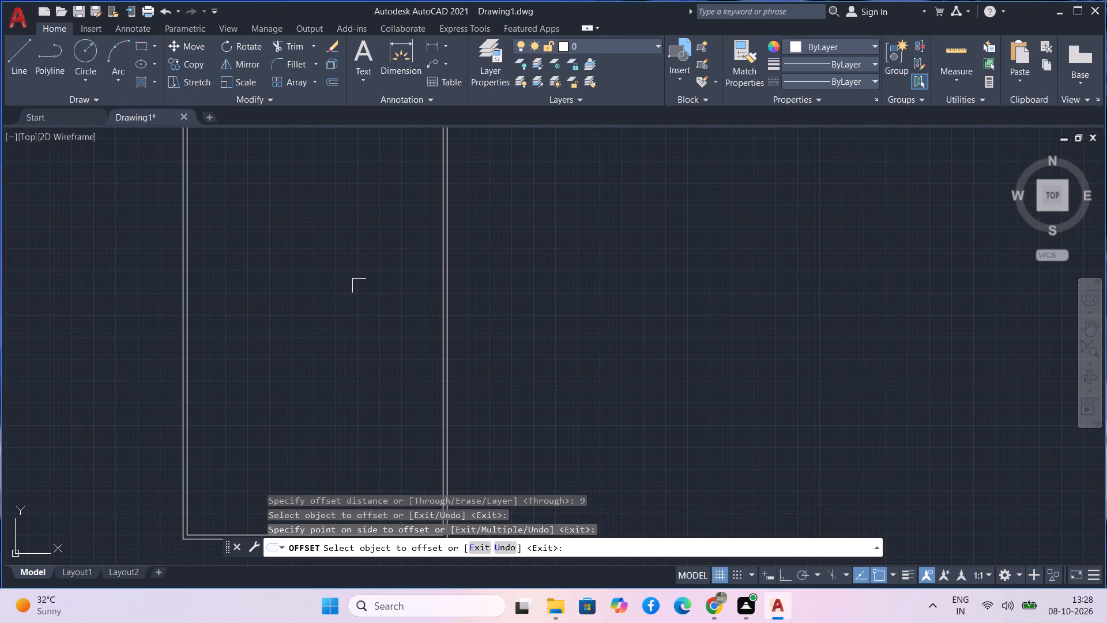
scroll(359, 286, down, 1)
middle_drag(345, 226, 347, 237)
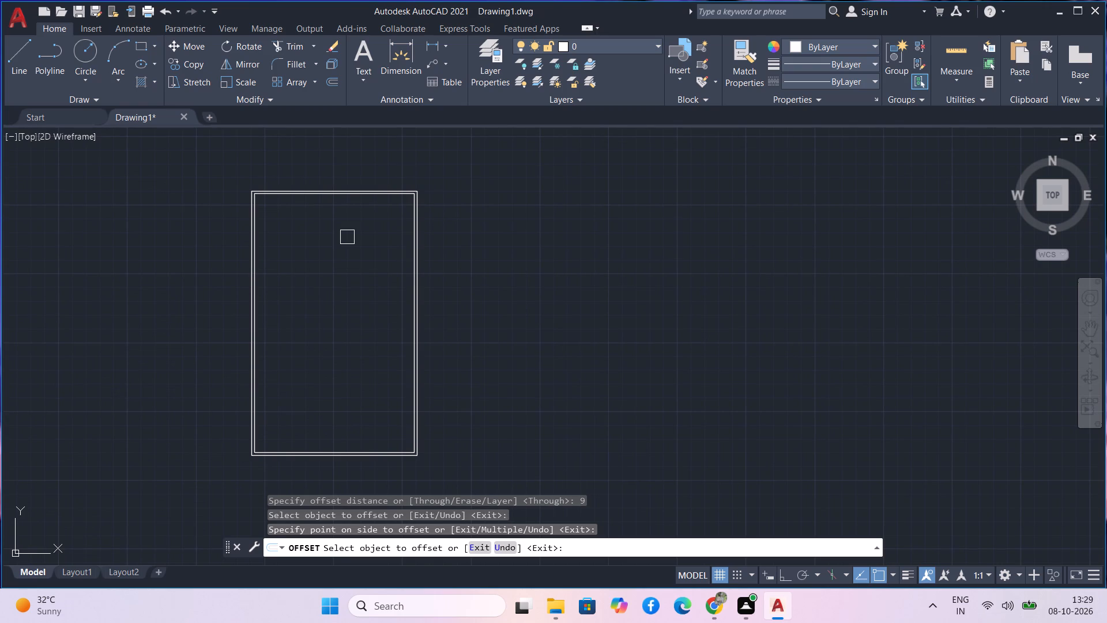
key(Escape)
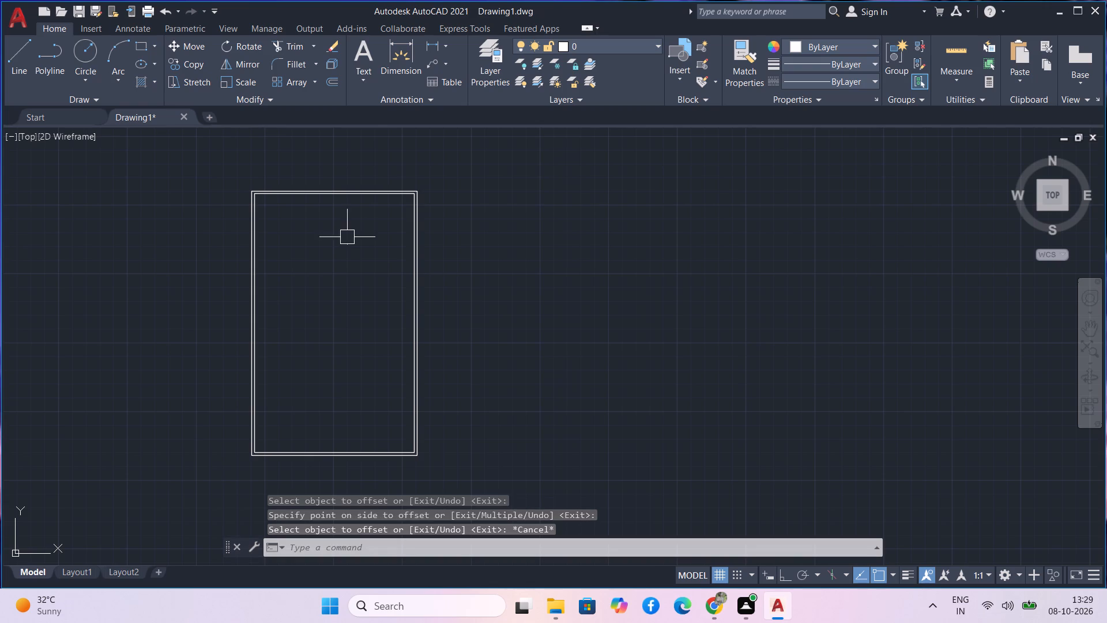
Explode the inner rectangle into separate lines.
scroll(333, 207, up, 2)
click(331, 177)
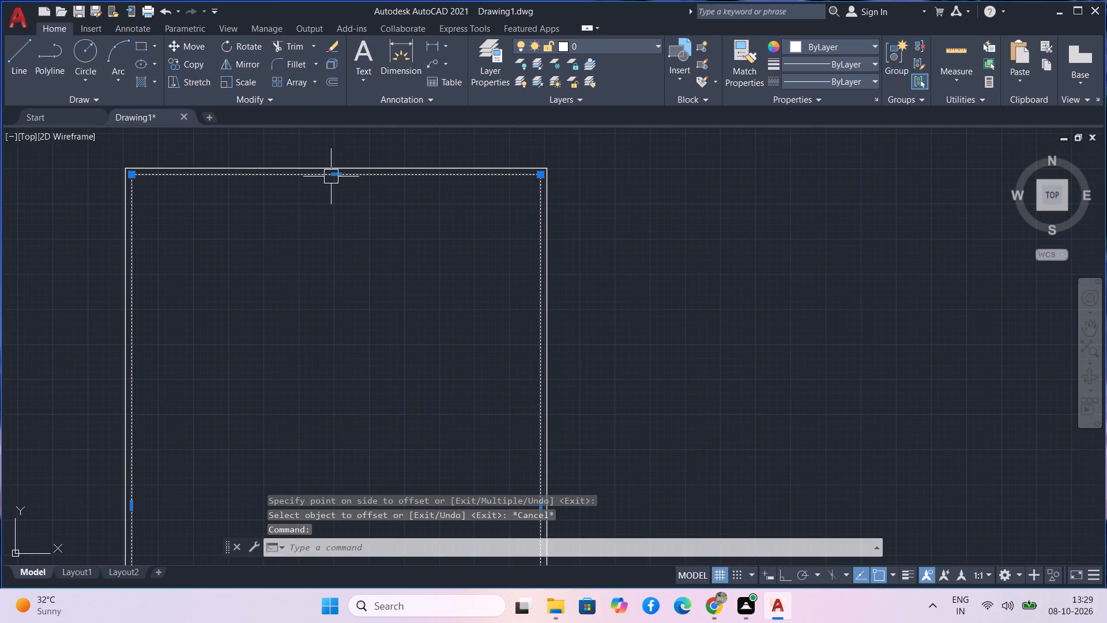
text(x)
key(space)
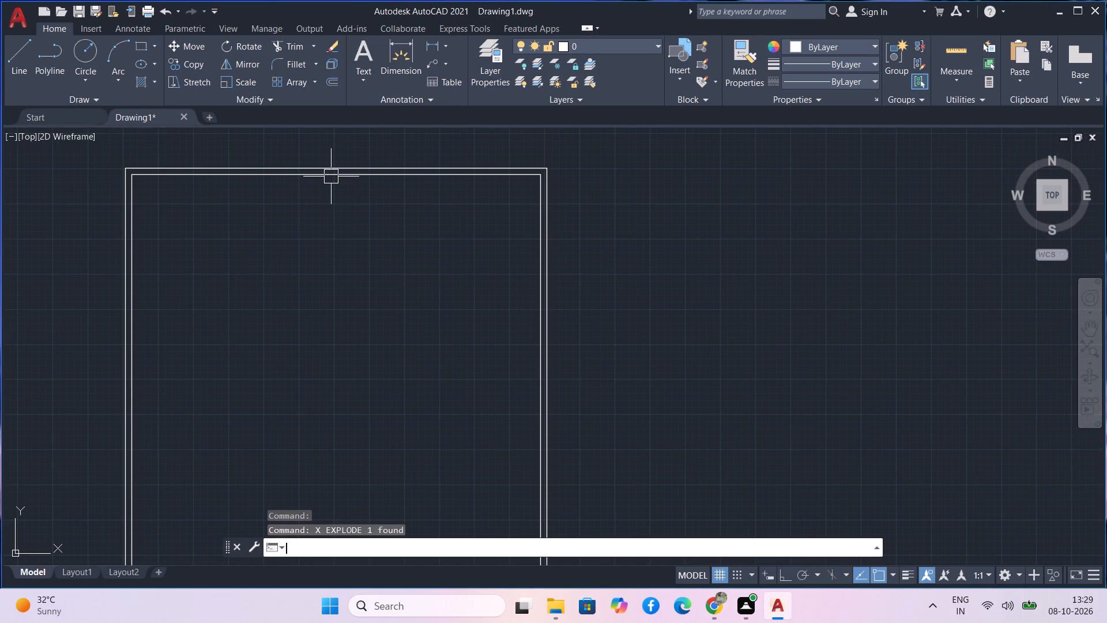
Offset the inner rectangle's top line 8' downward into the plan.
text(o)
key(space)
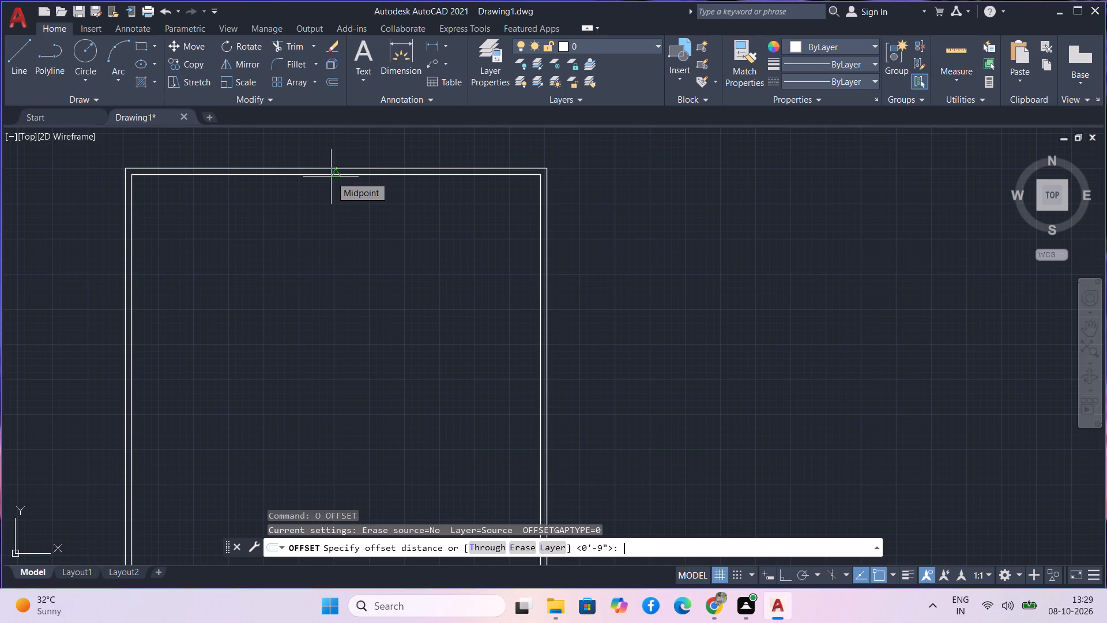
key(8)
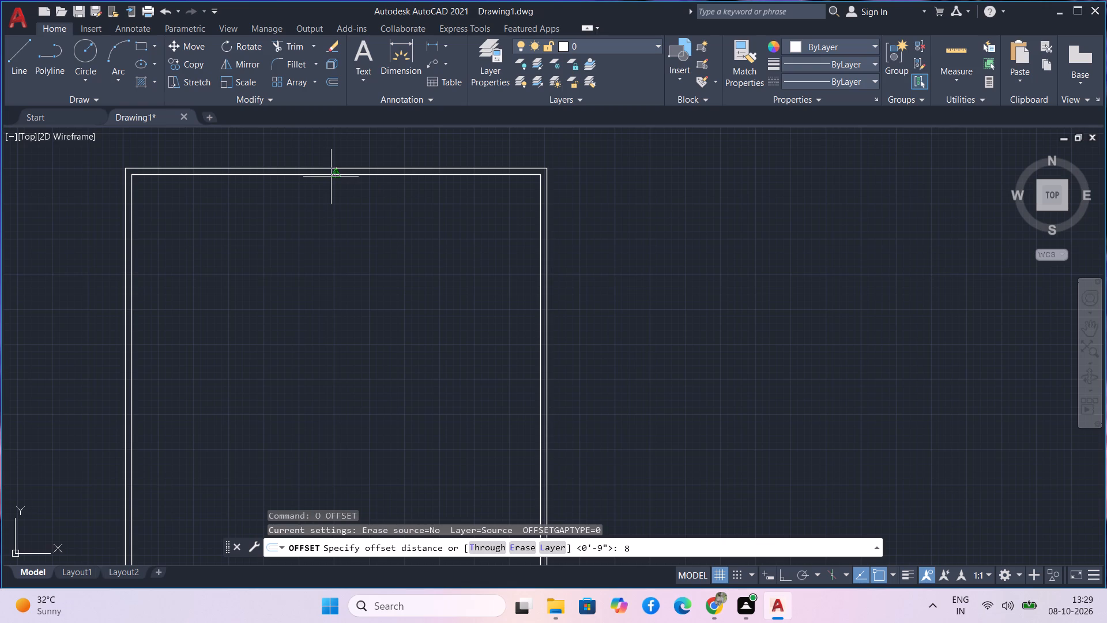
key(apostrophe)
key(Return)
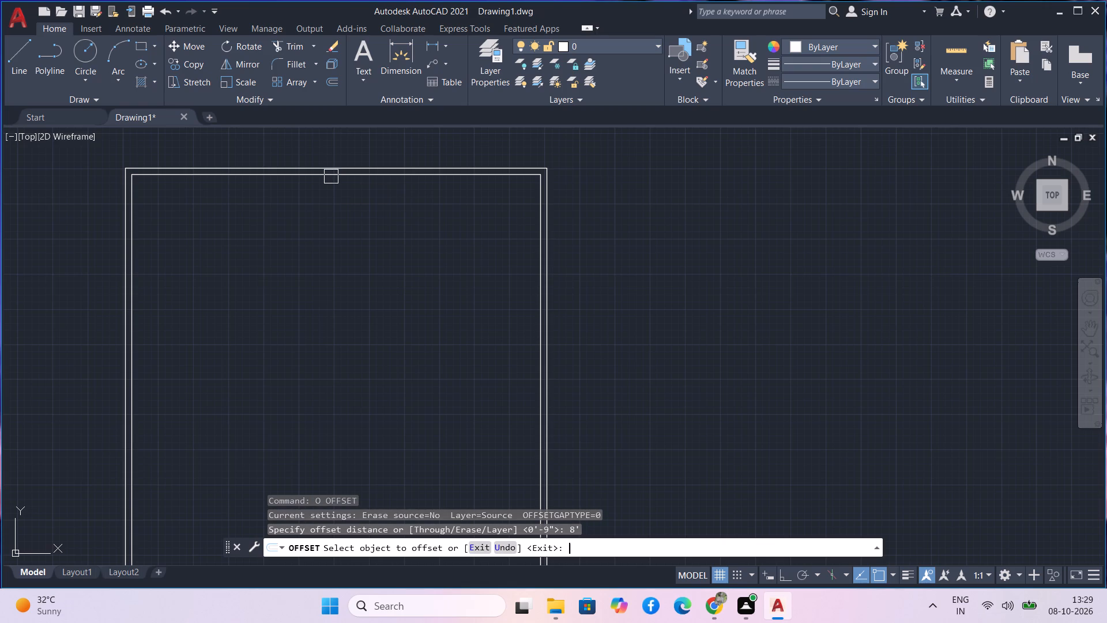
click(328, 180)
click(327, 186)
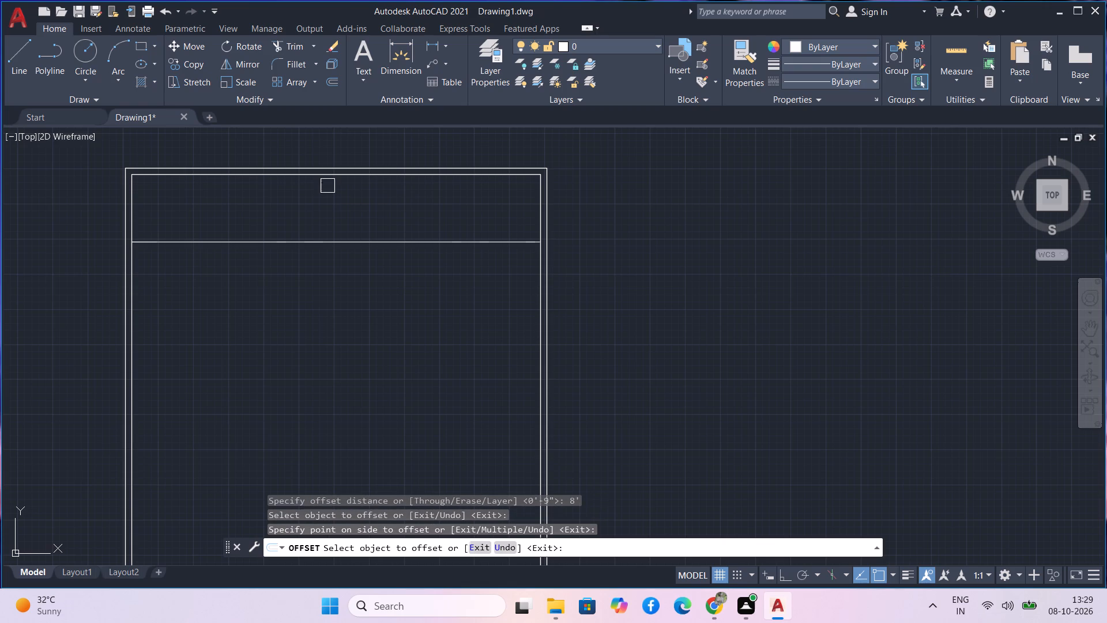
Measure the strip between the inner top line and the new horizontal line.
click(943, 49)
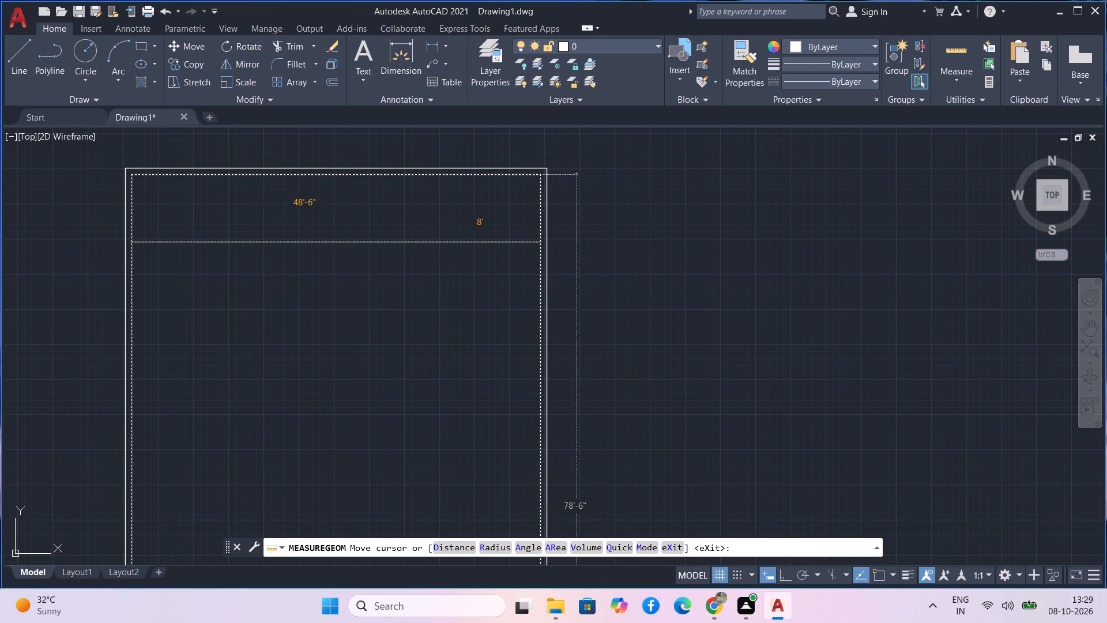
key(Escape)
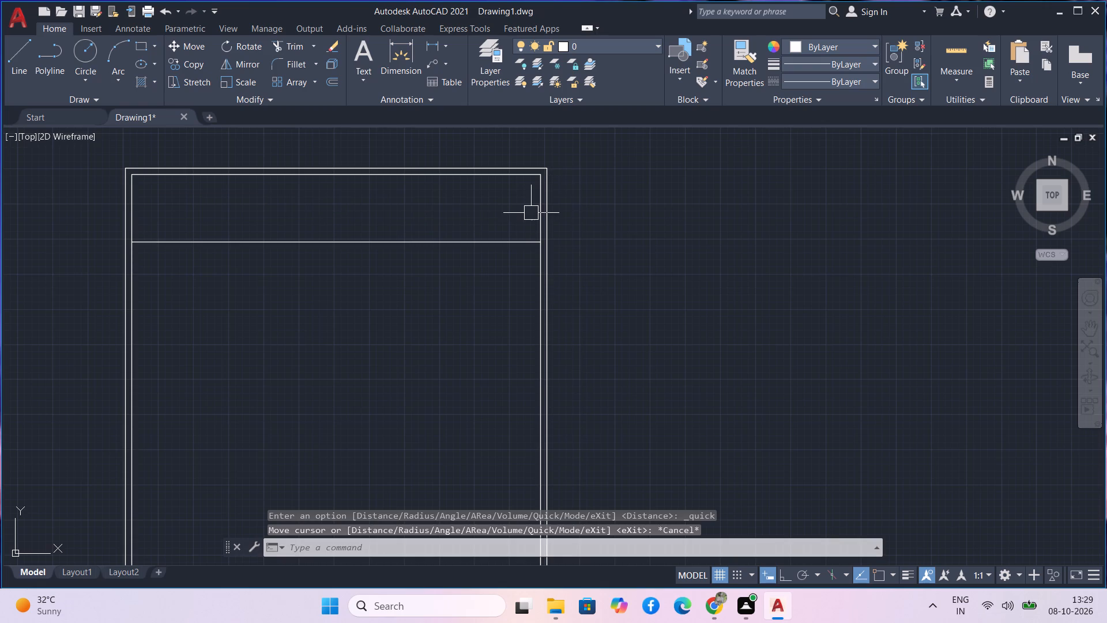
Offset the new horizontal line 4.5" downward to form a partition wall.
middle_drag(634, 246, 634, 206)
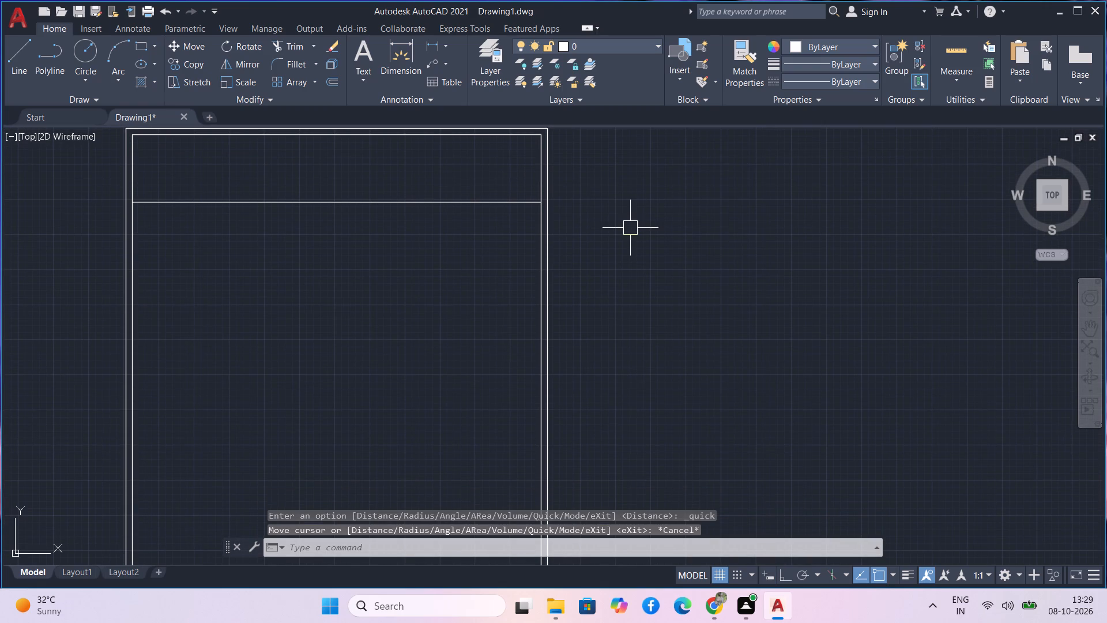
middle_drag(630, 228, 632, 244)
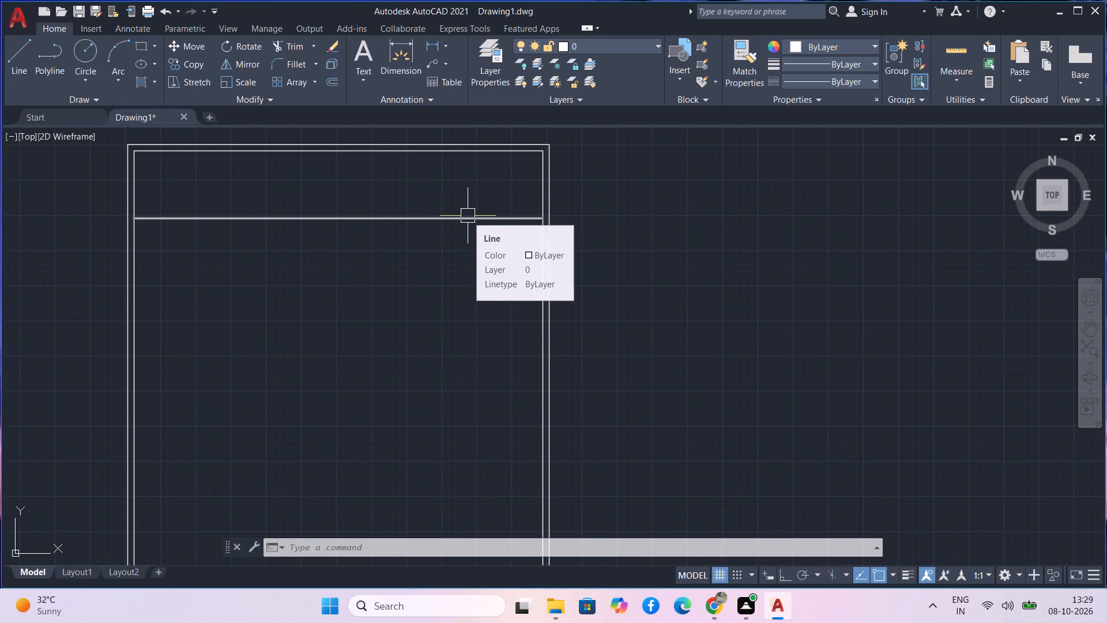
text(o)
key(space)
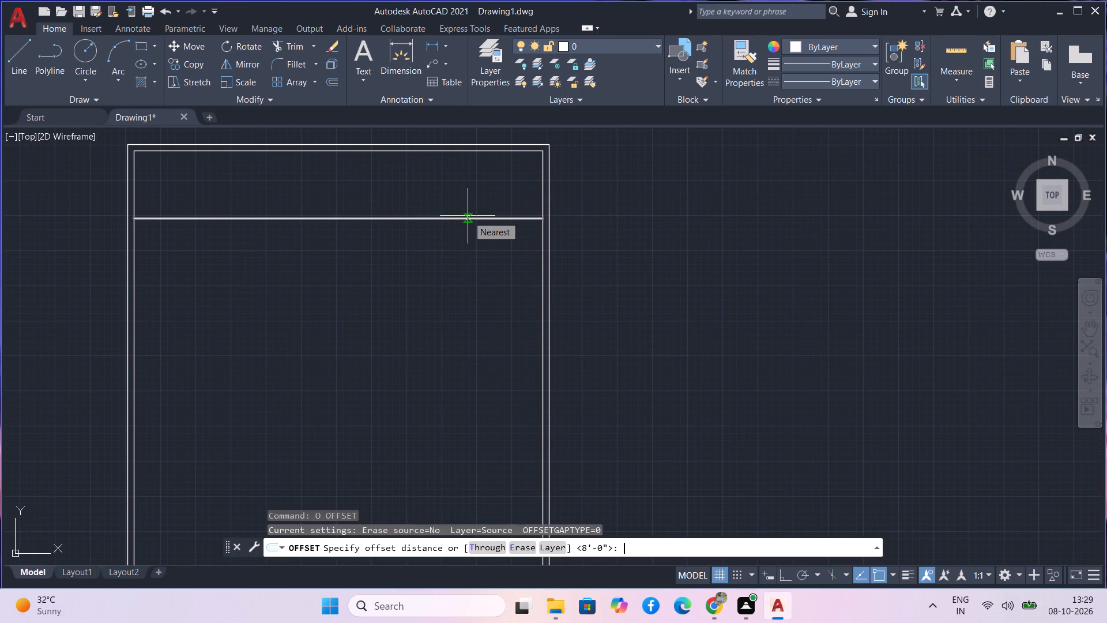
key(4)
text(.5)
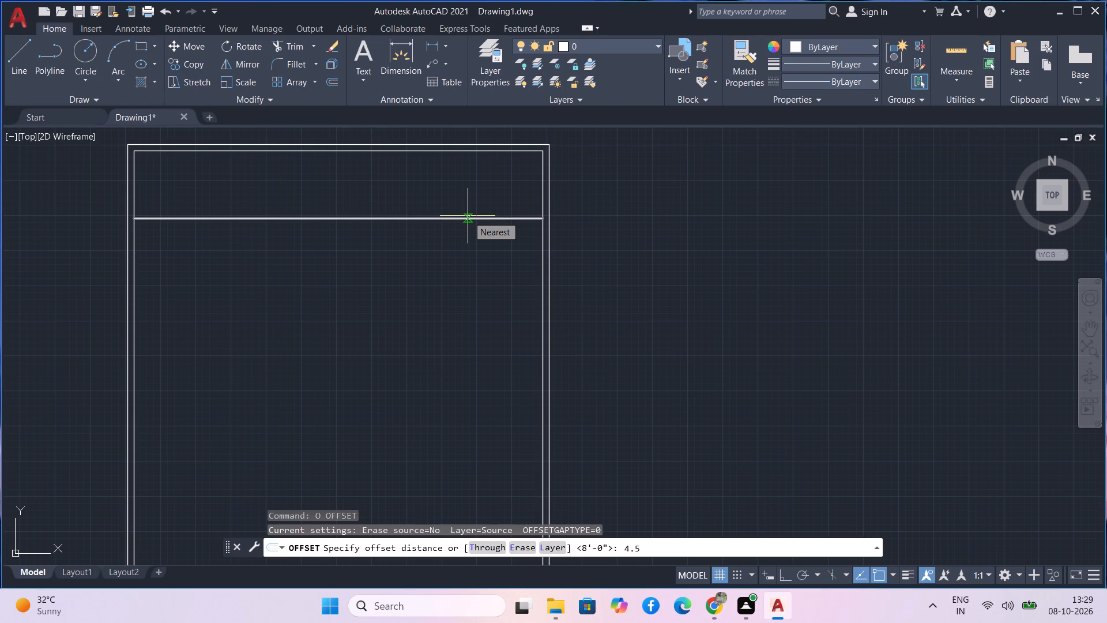
key(Return)
click(468, 216)
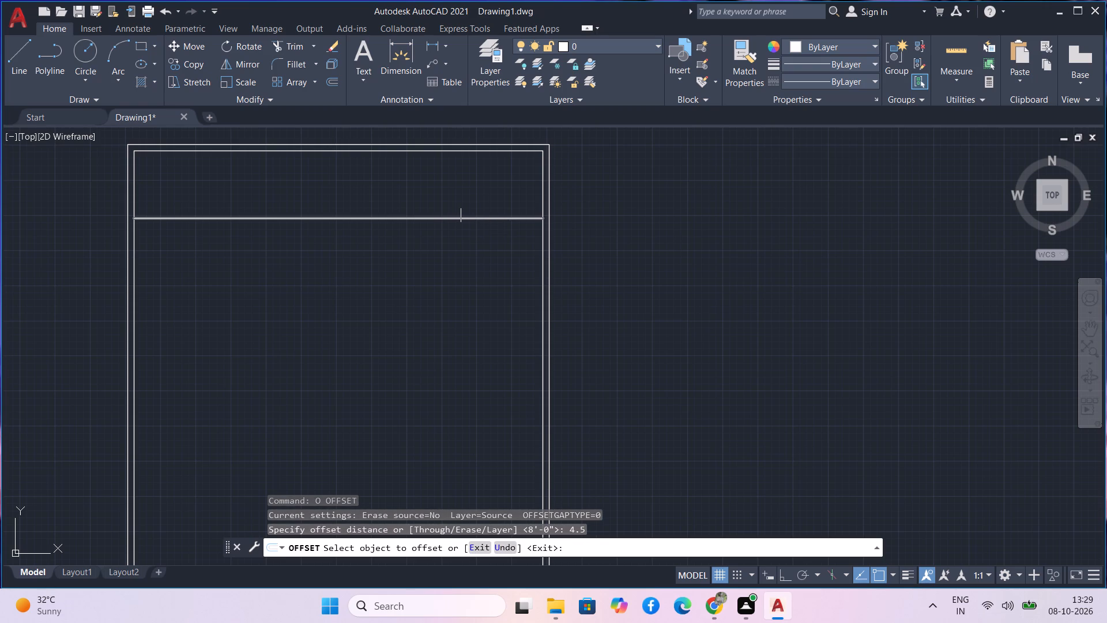
click(466, 217)
click(459, 229)
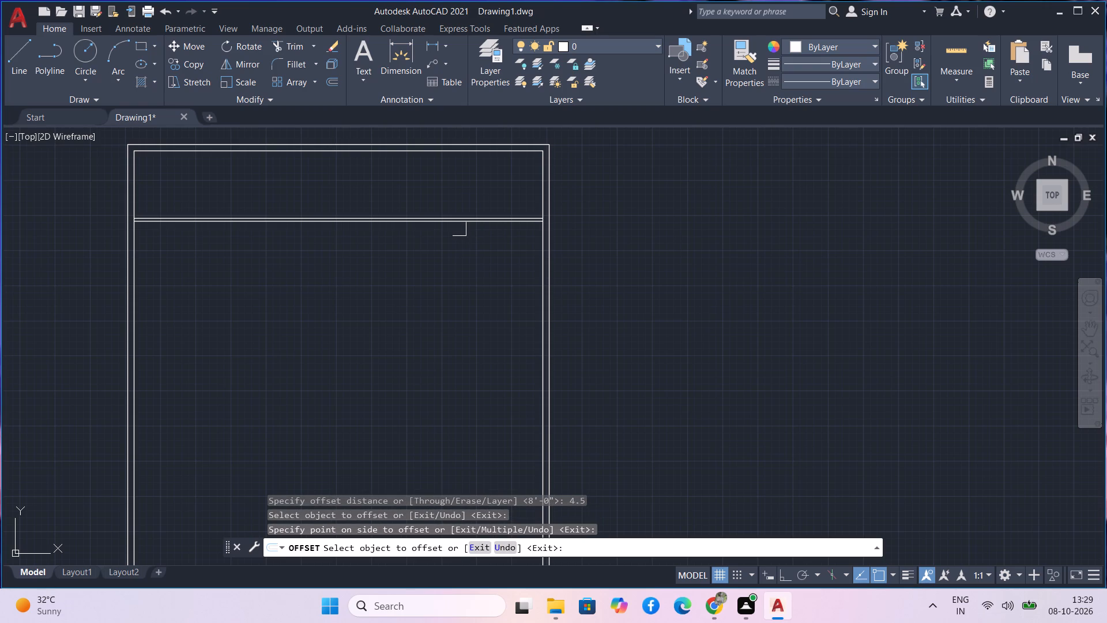
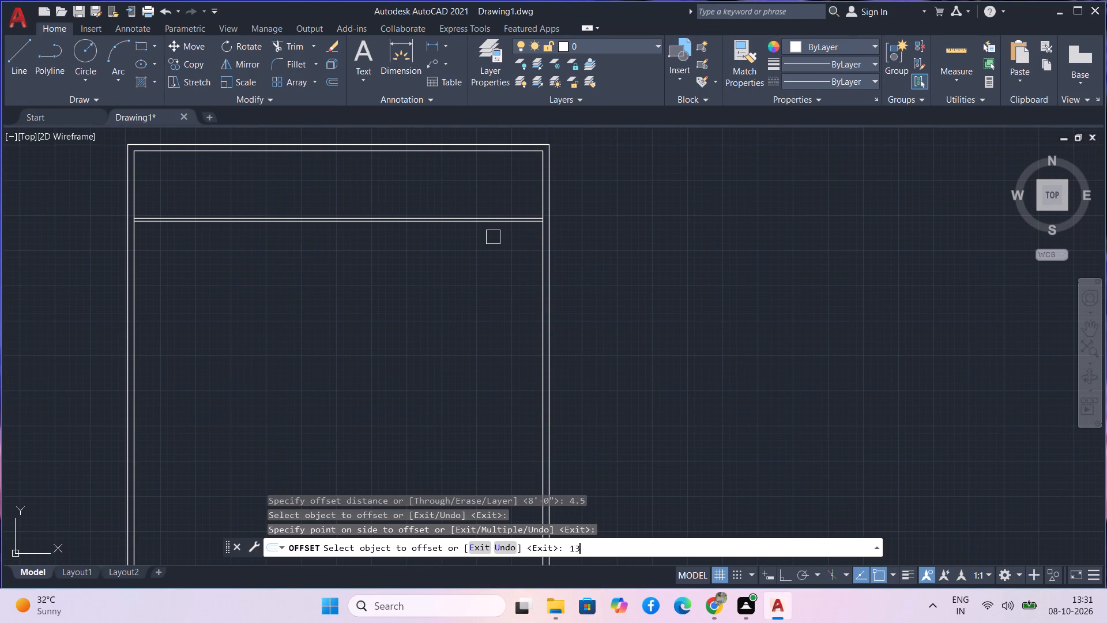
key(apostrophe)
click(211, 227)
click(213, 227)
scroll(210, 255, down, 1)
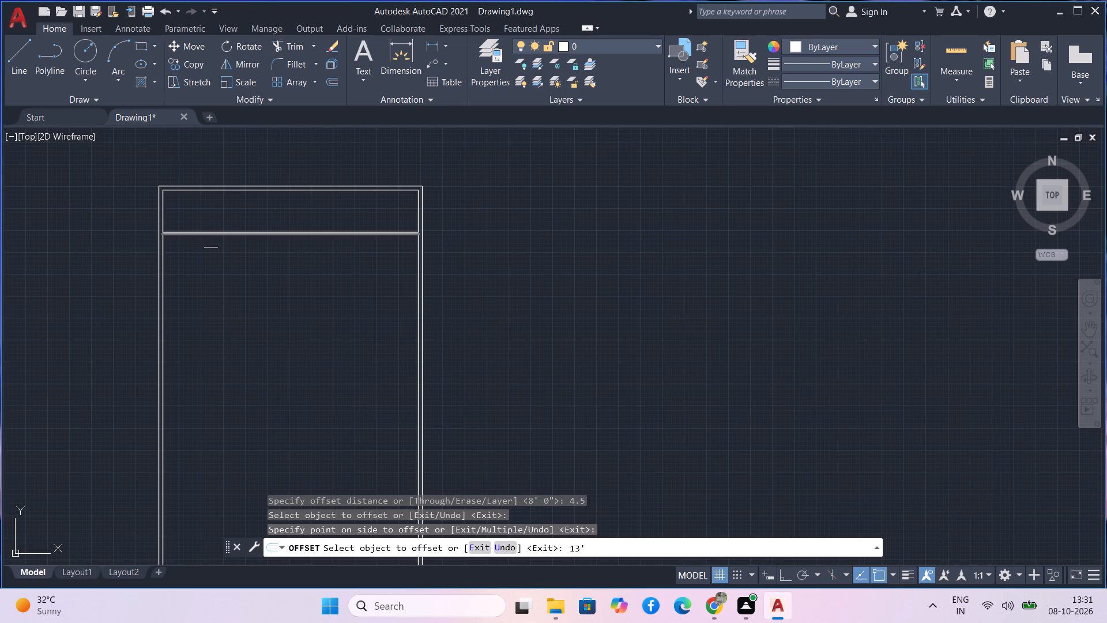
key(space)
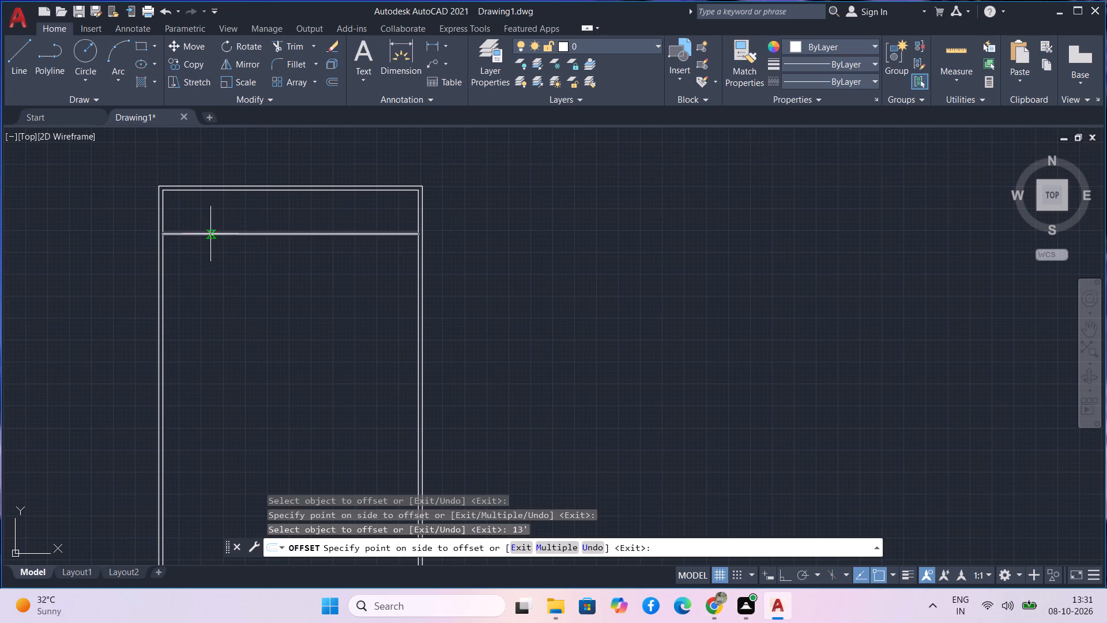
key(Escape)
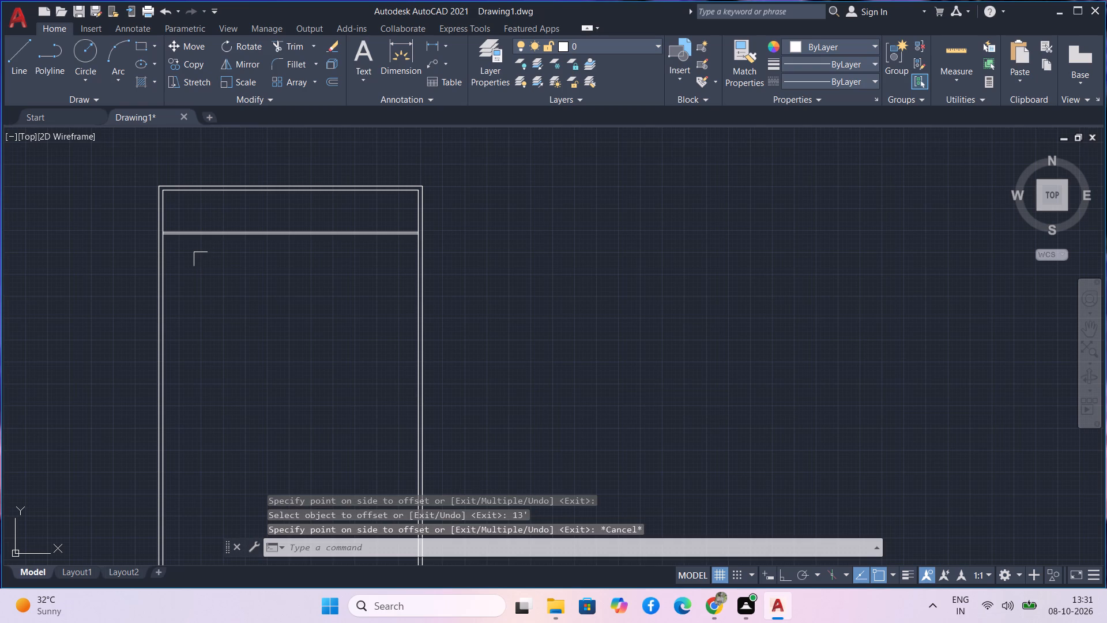
Offset the horizontal partition's lower line 13' downward, and offset the resulting line another 13' downward.
text(o)
key(space)
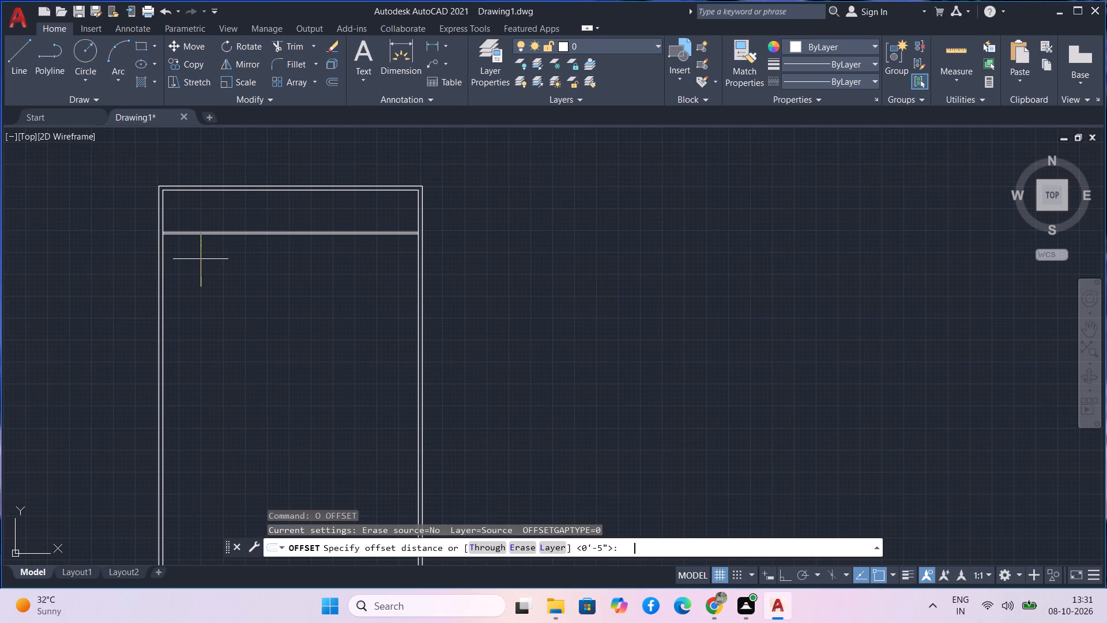
text(13)
key(apostrophe)
key(Return)
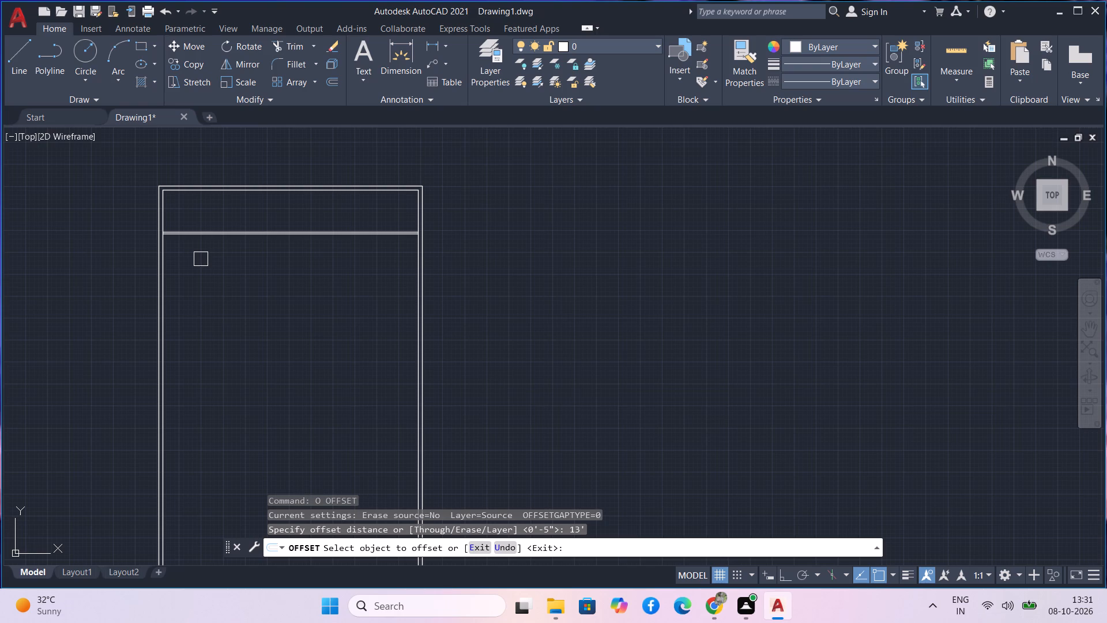
scroll(205, 256, up, 2)
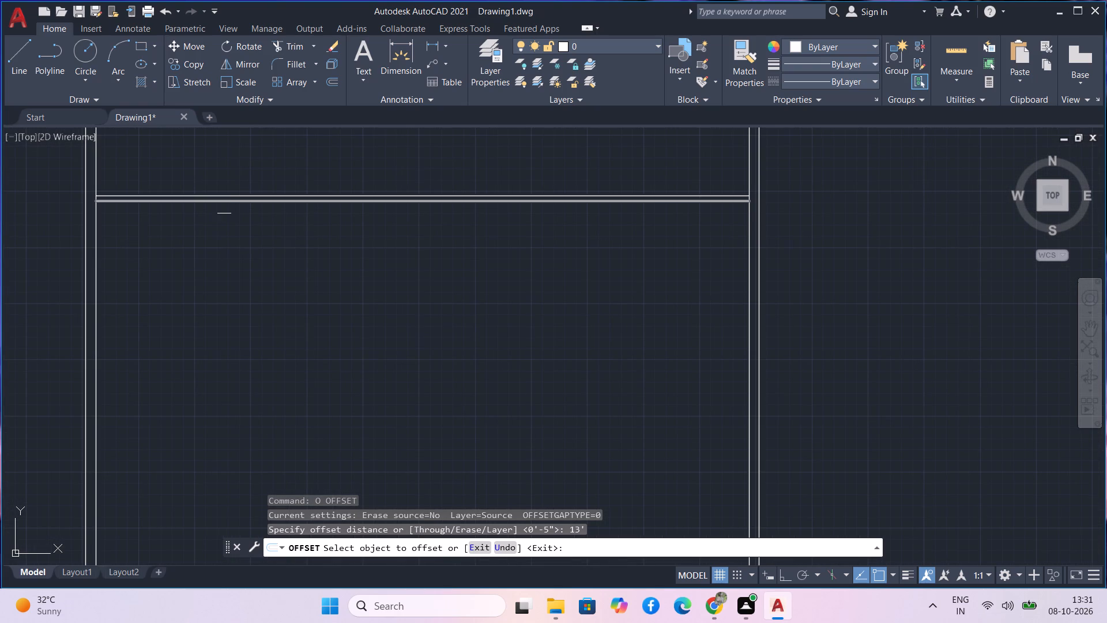
click(224, 207)
click(220, 242)
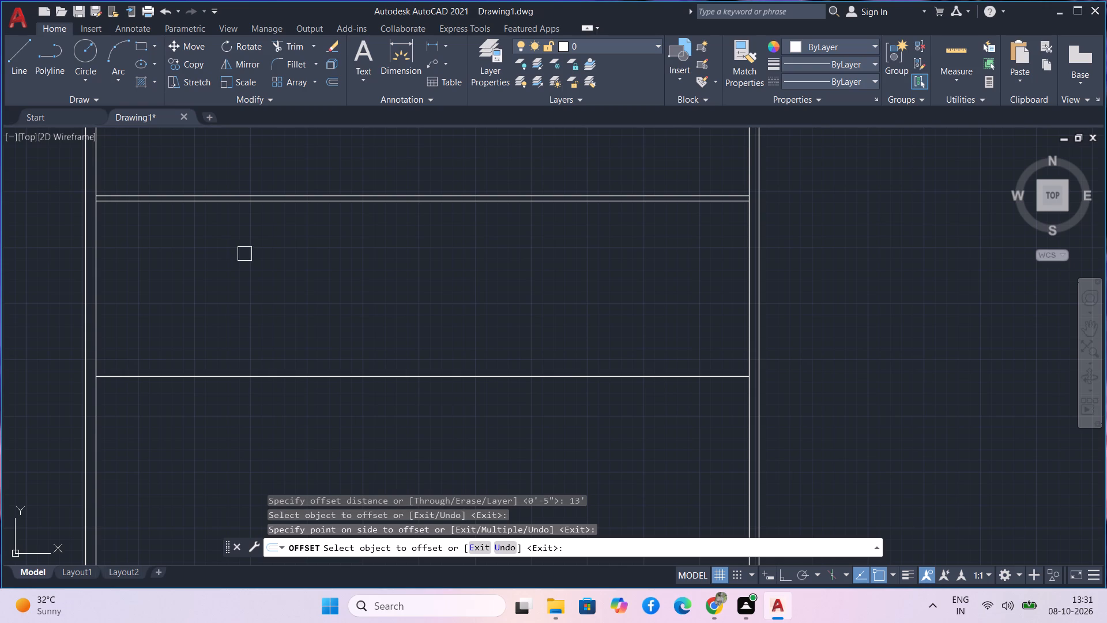
click(332, 382)
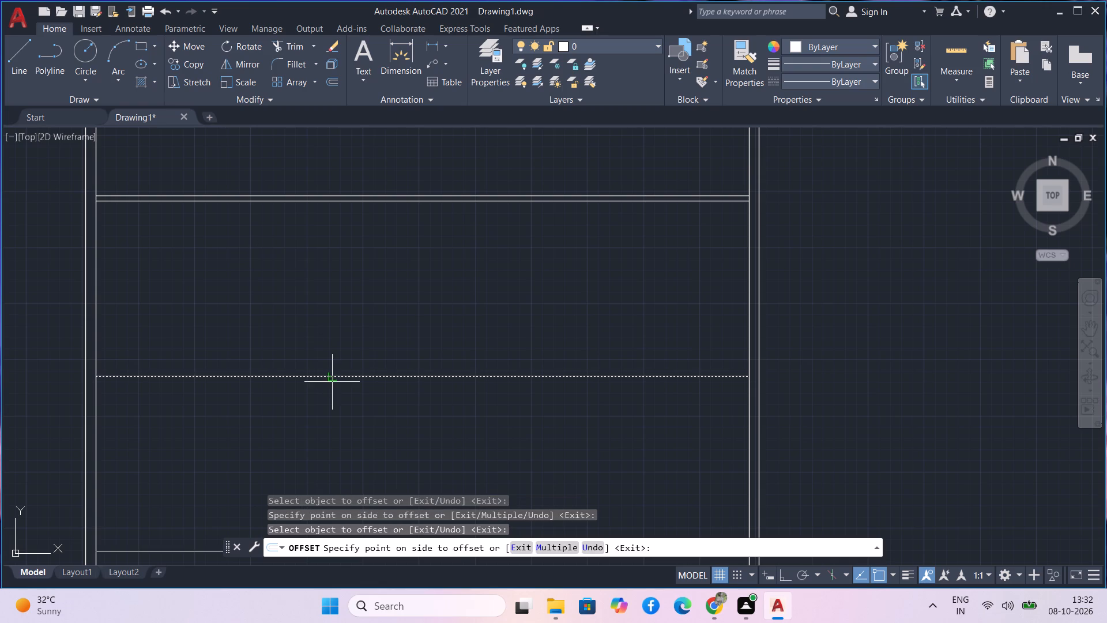
drag(330, 406, 326, 421)
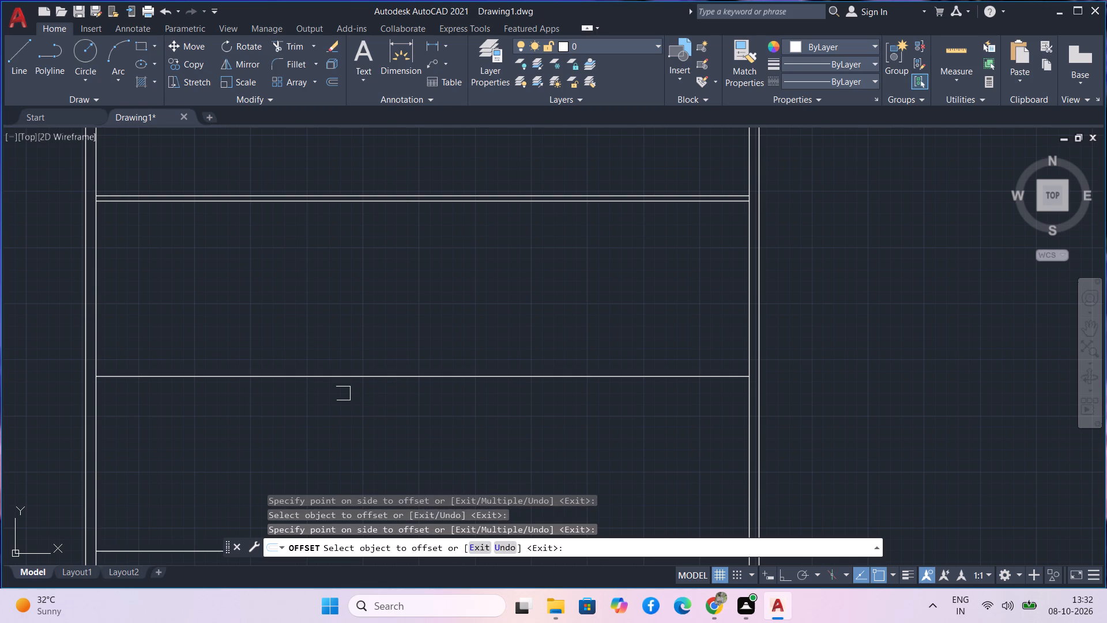
key(Escape)
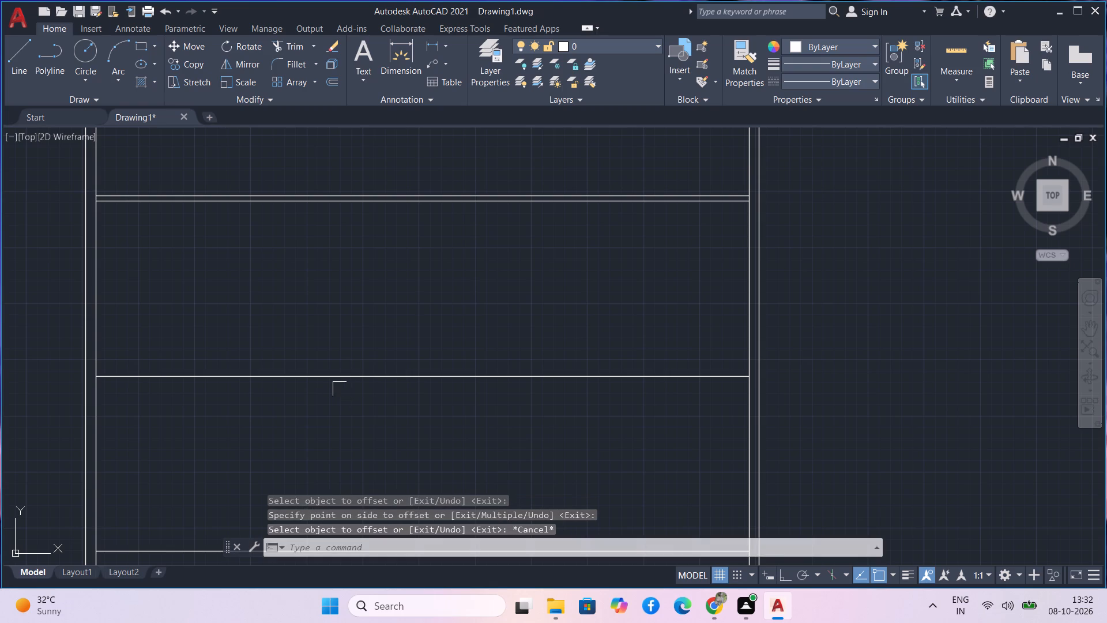
Offset each of the two new horizontal lines 1.5" downward to double them.
text(o 1.5)
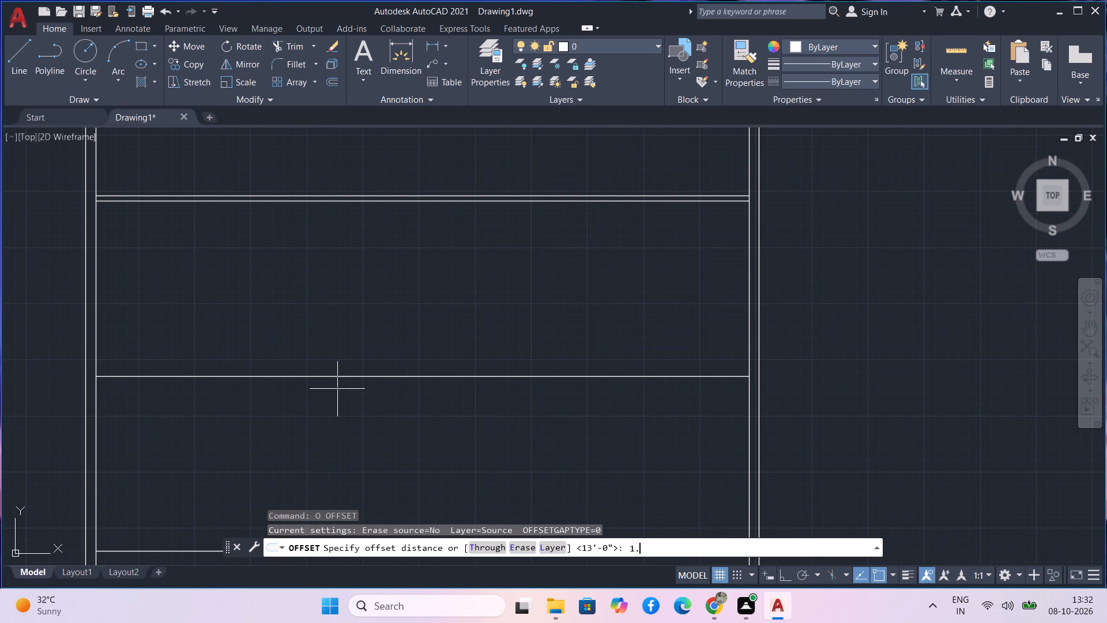
key(Return)
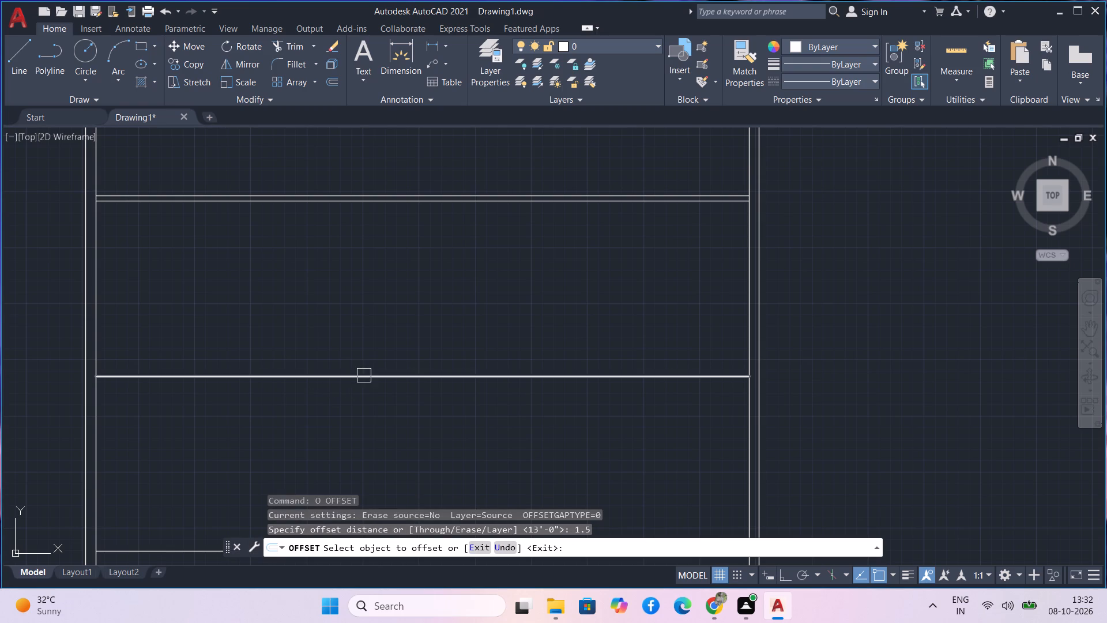
click(368, 378)
click(369, 388)
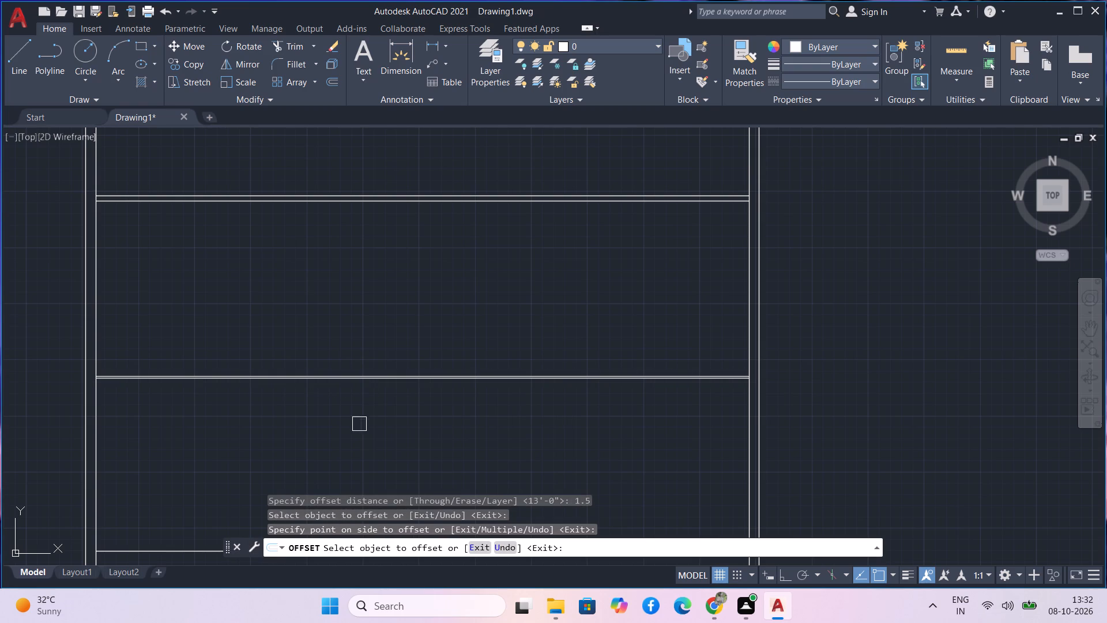
middle_drag(354, 426, 389, 295)
click(341, 422)
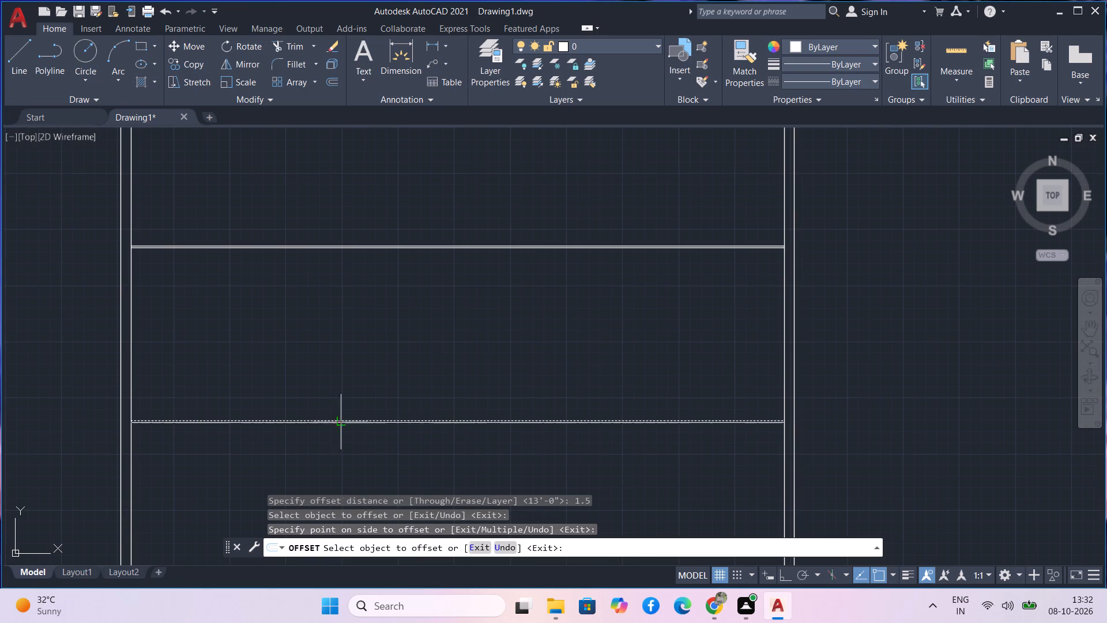
click(339, 441)
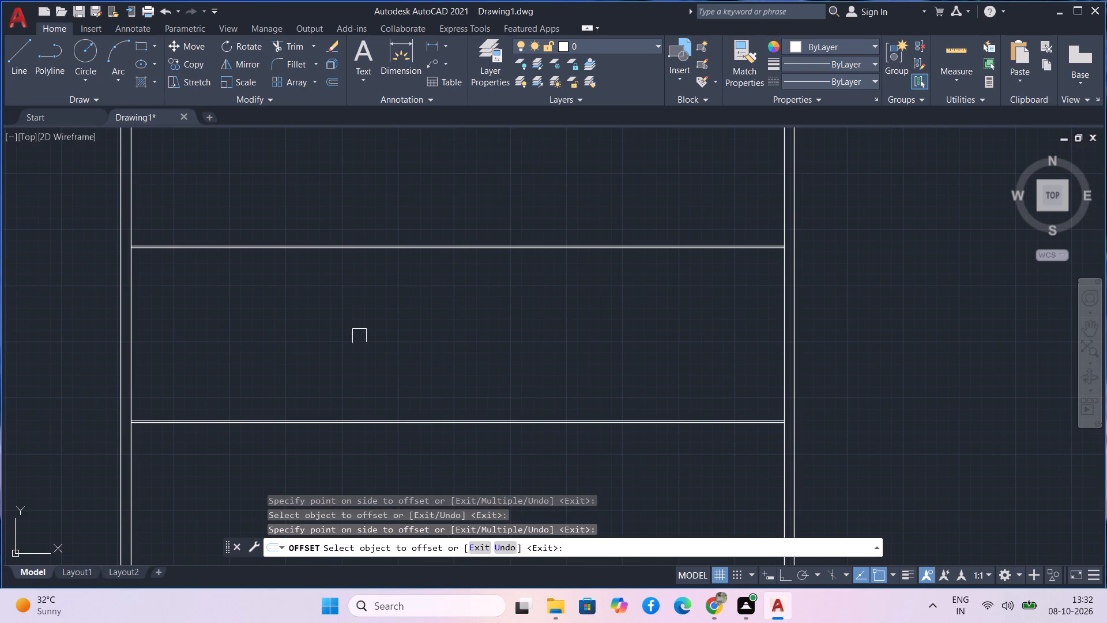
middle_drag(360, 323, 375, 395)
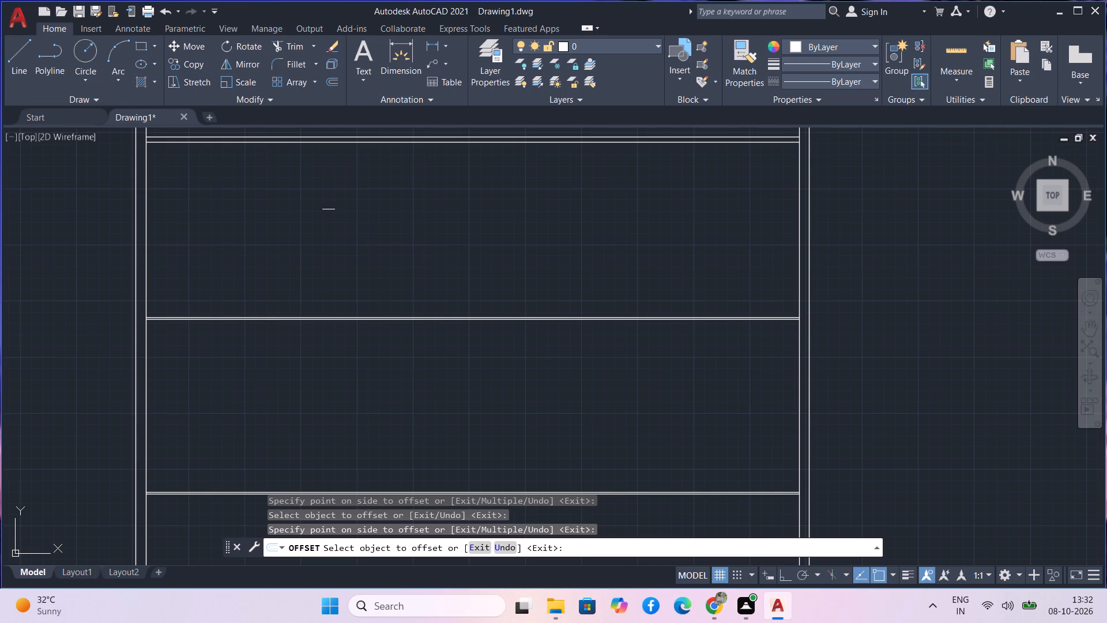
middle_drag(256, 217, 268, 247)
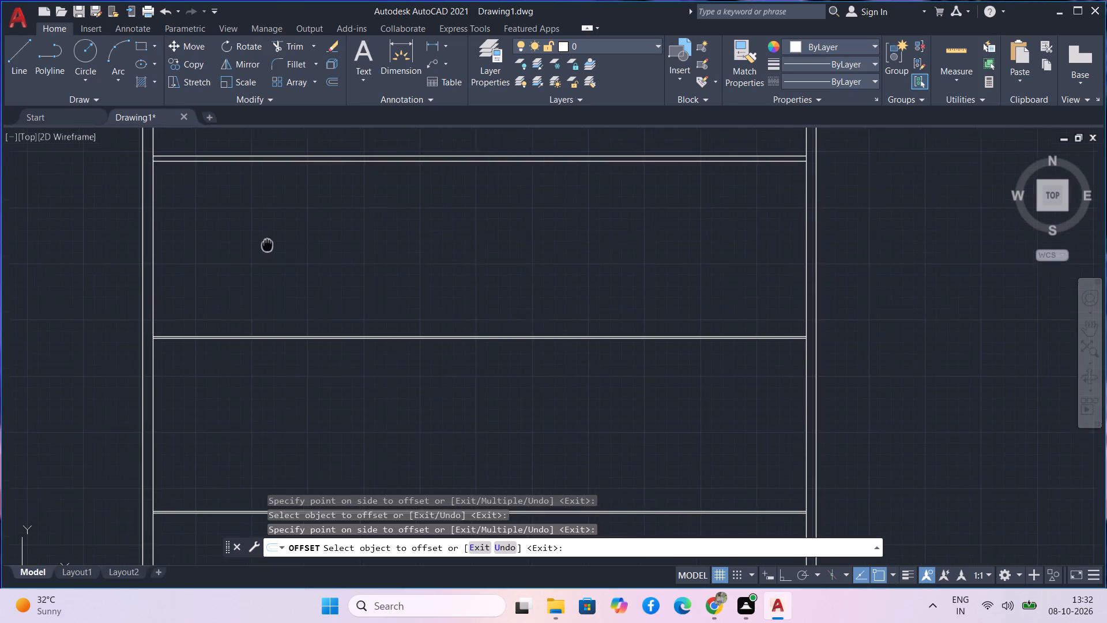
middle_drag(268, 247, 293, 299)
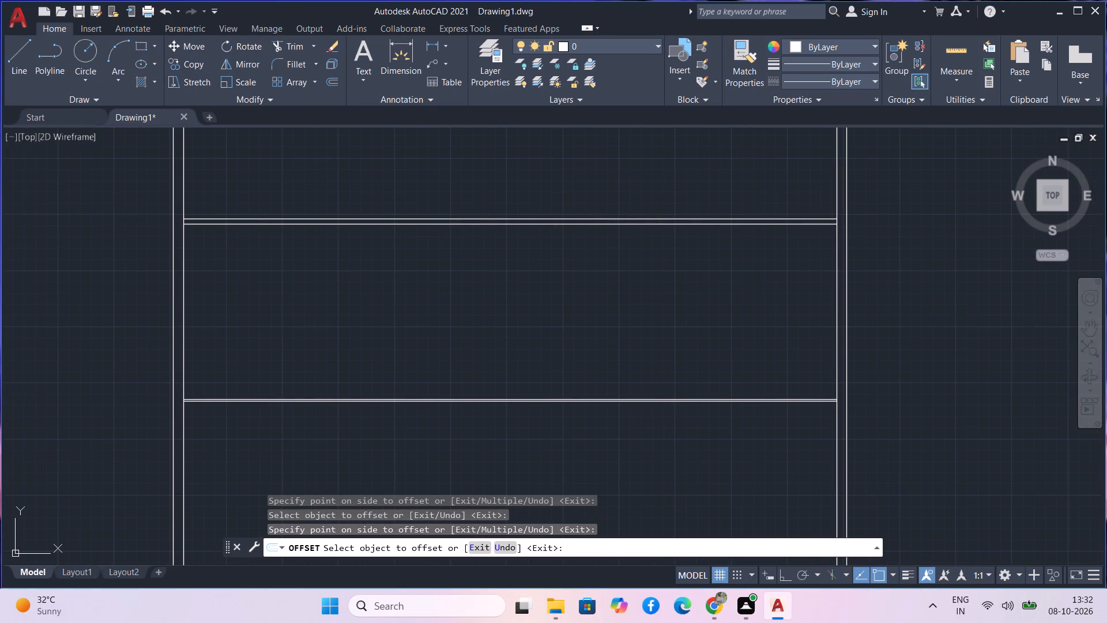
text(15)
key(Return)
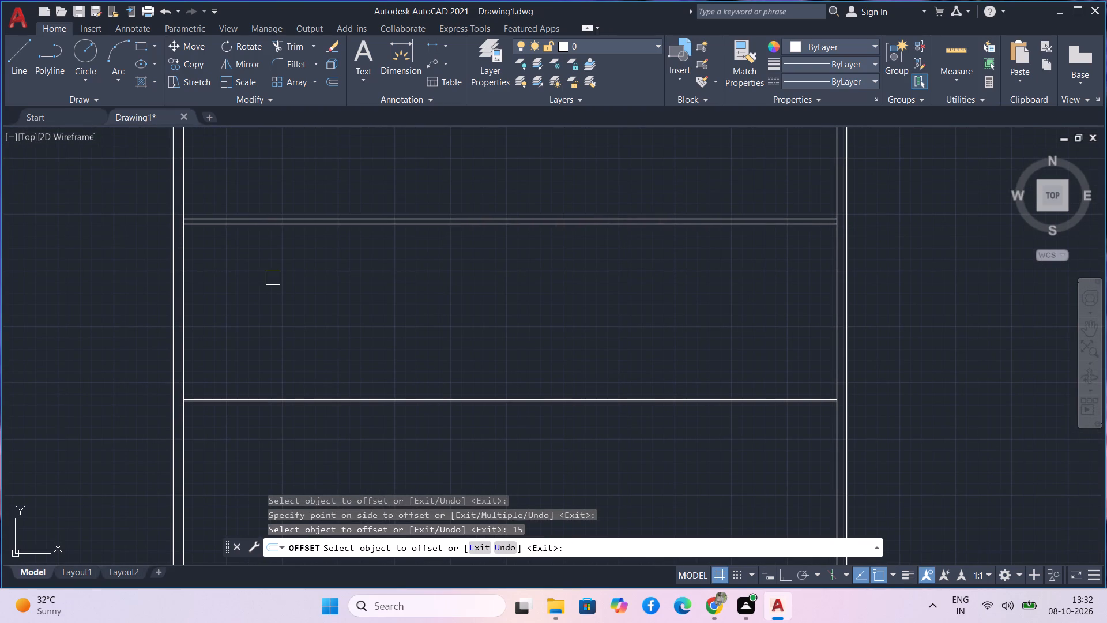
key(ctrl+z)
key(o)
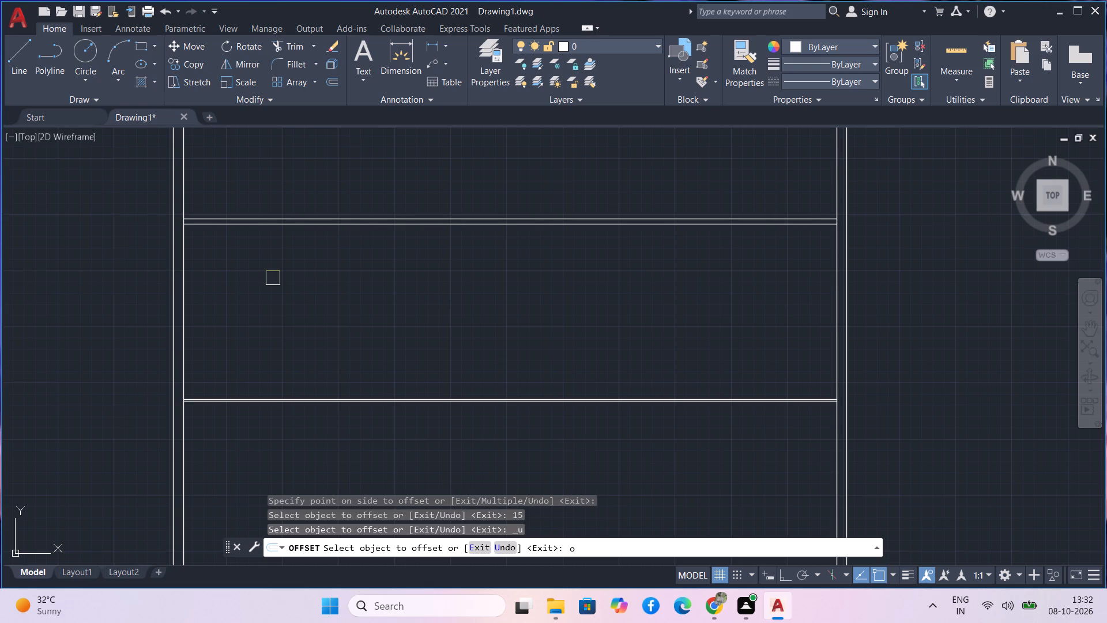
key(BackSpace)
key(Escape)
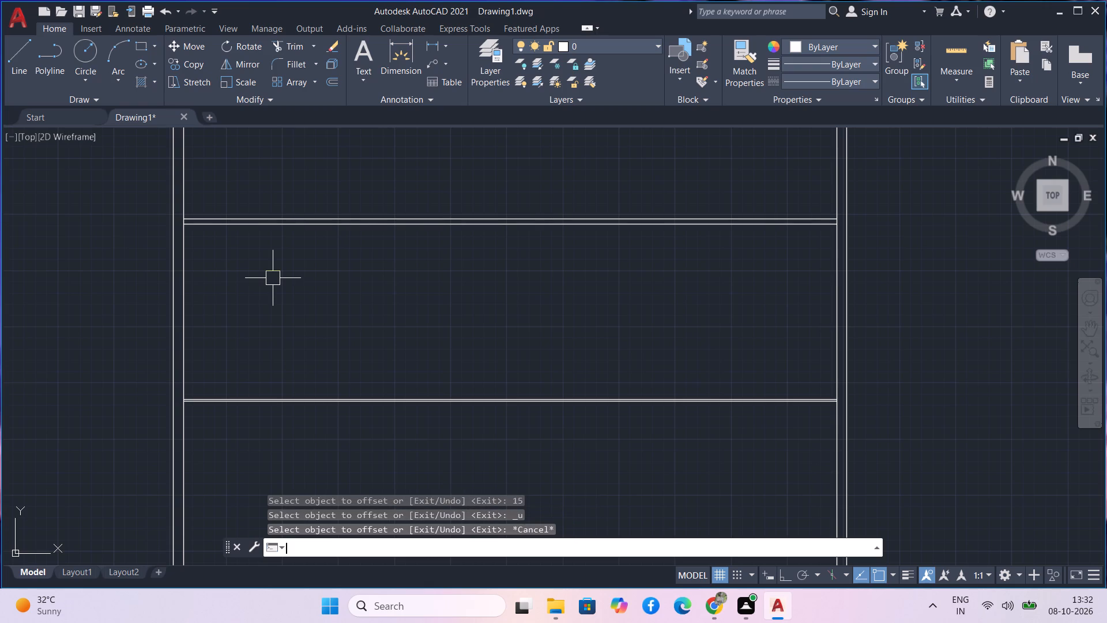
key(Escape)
Offset the inner rectangle's left line 15' to the right, into the plan.
text(o)
key(space)
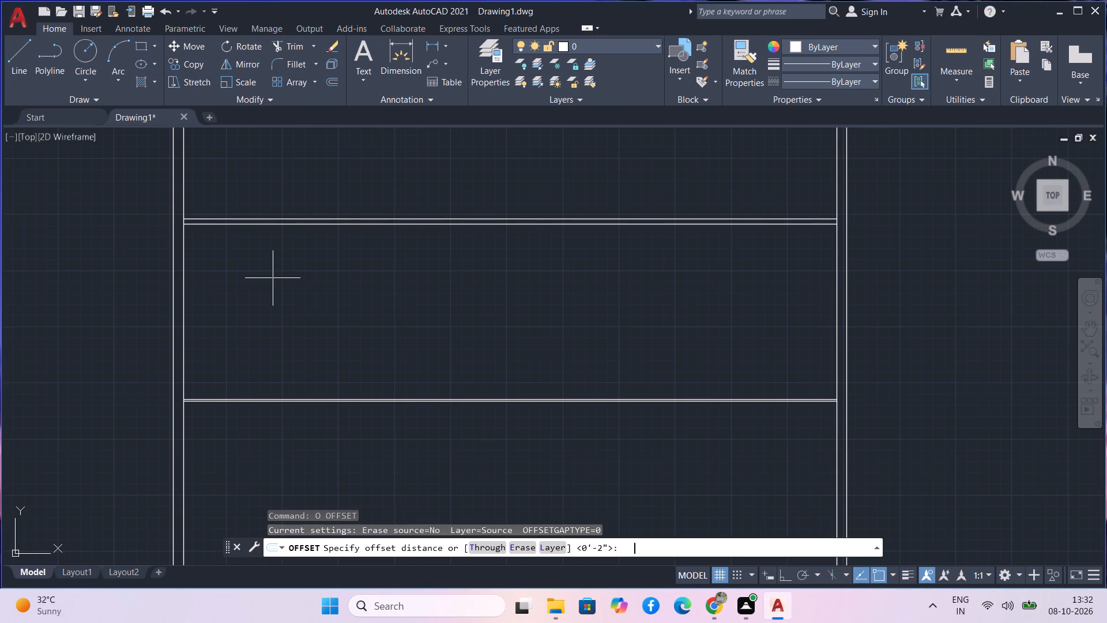
scroll(274, 276, down, 2)
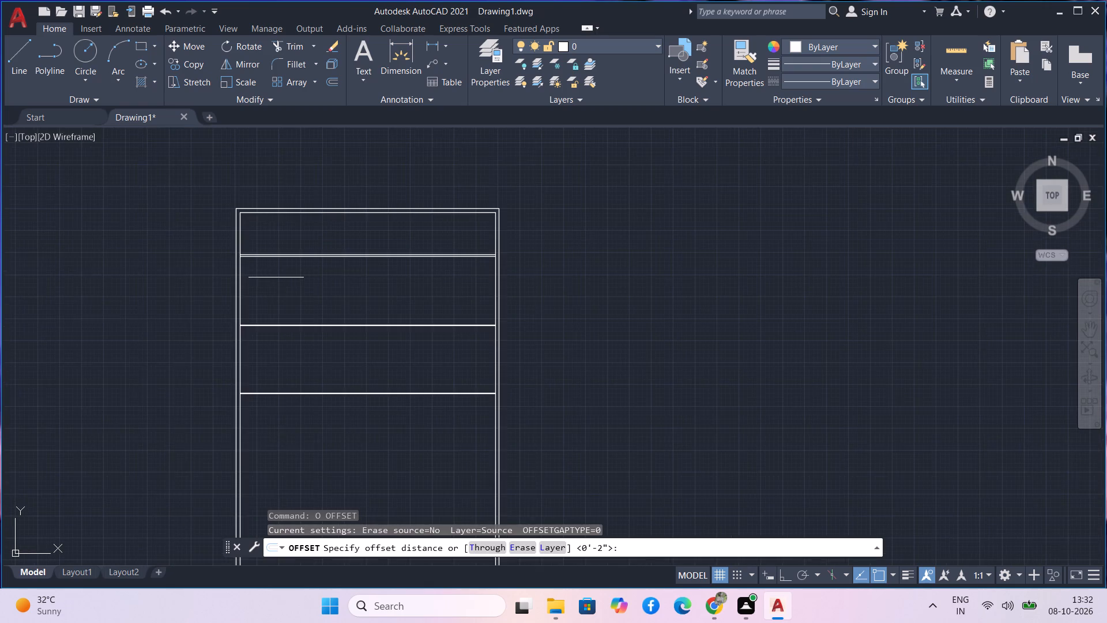
scroll(276, 277, up, 2)
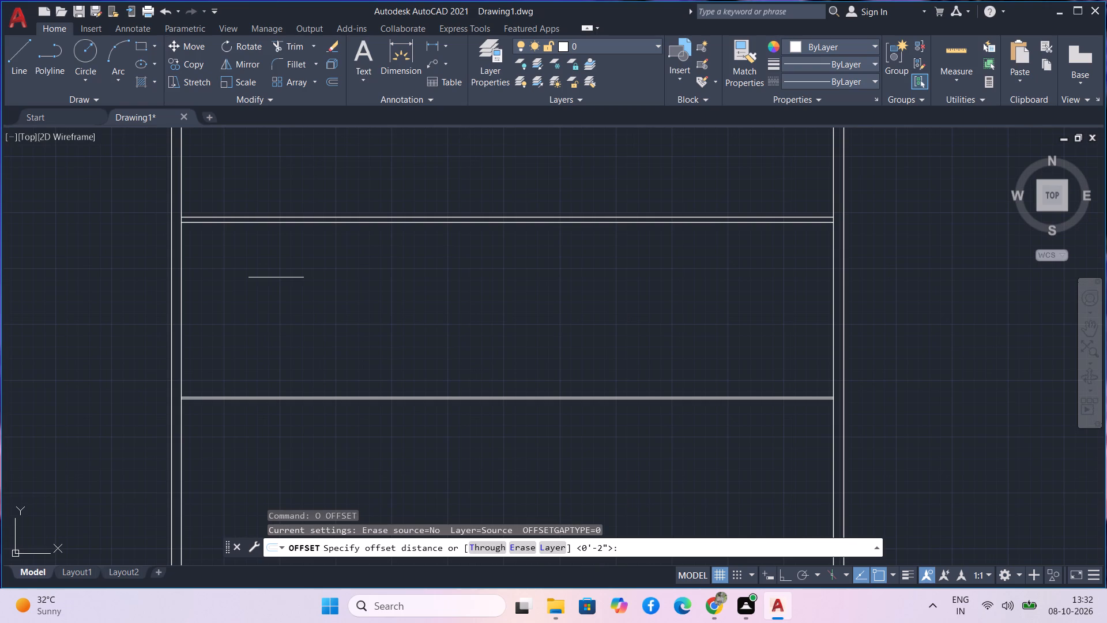
text(15)
key(apostrophe)
key(Return)
click(185, 296)
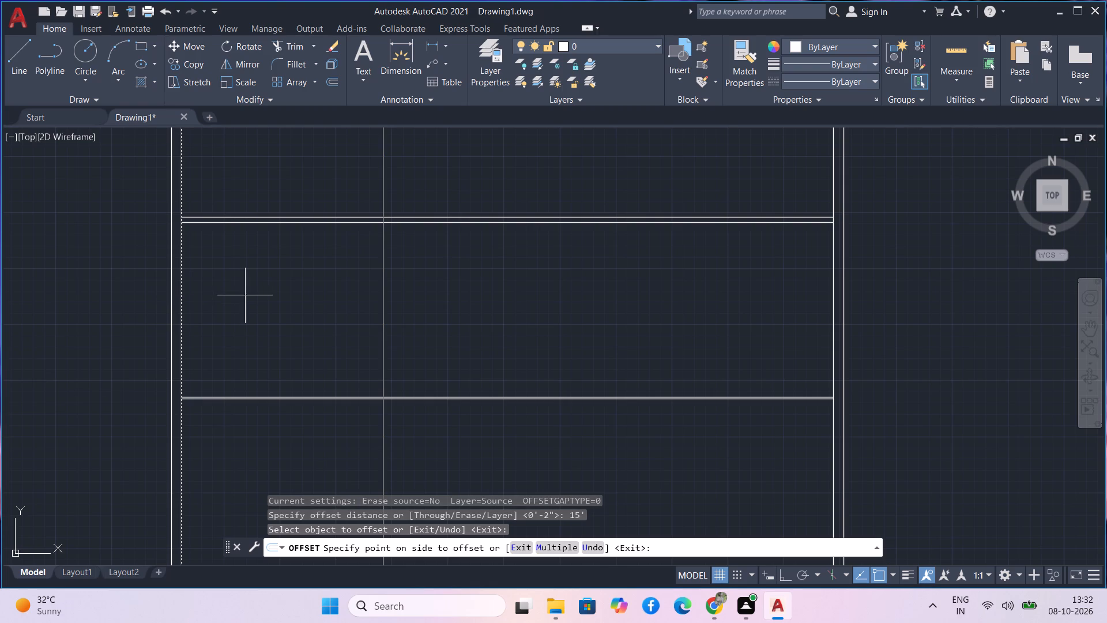
click(261, 299)
scroll(293, 311, down, 1)
middle_drag(295, 315, 302, 363)
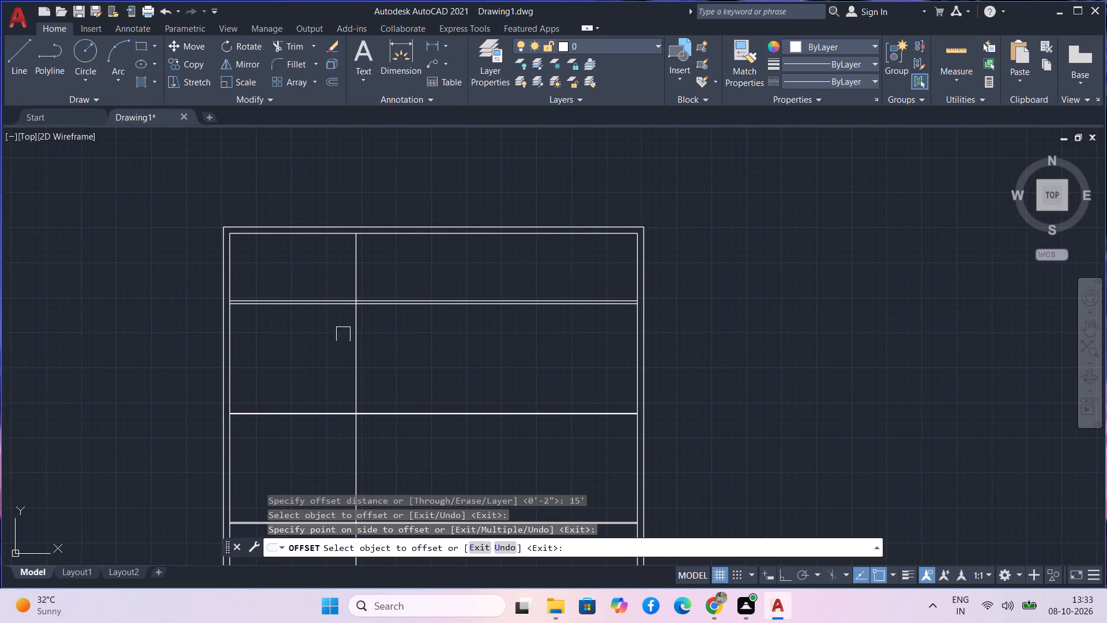
key(Escape)
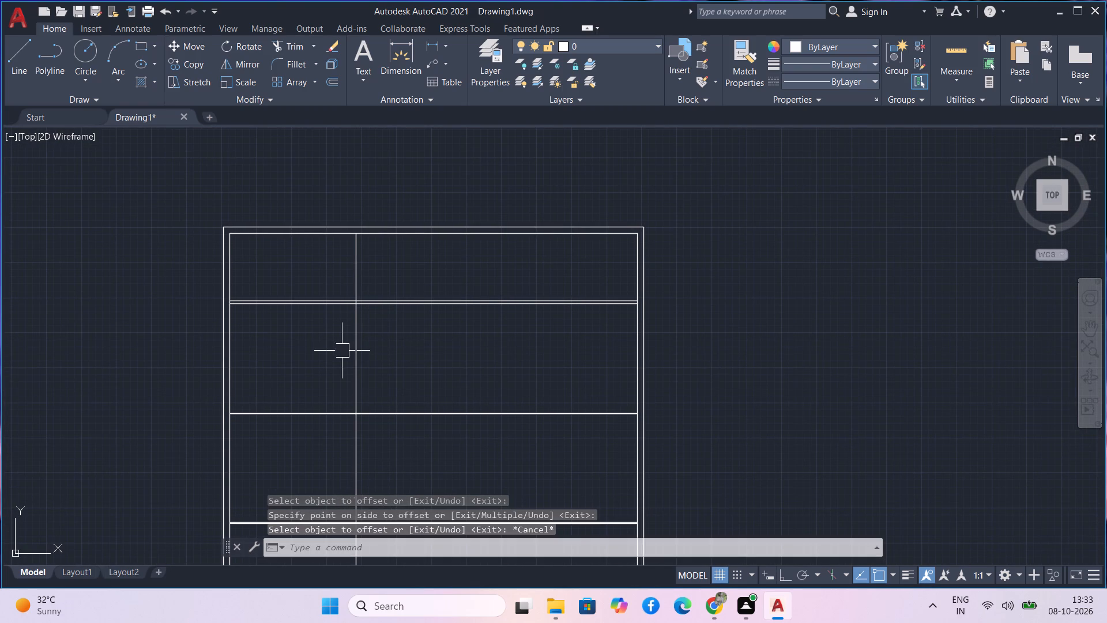
Offset the new vertical line 4.5" to form a vertical partition wall.
key(p)
key(Escape)
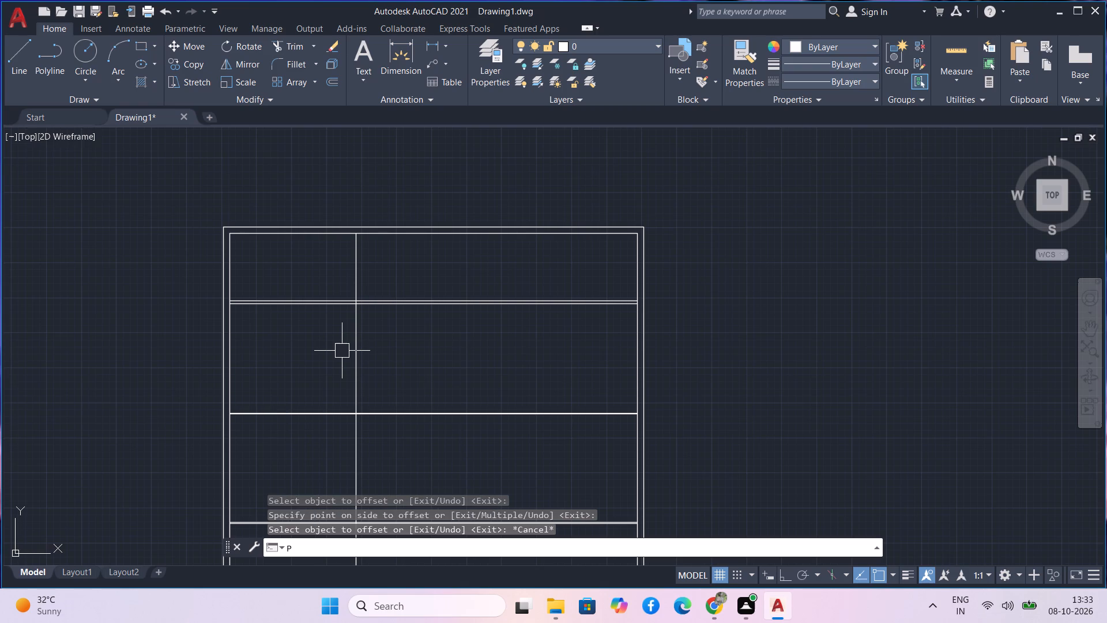
text(o)
key(space)
key(4)
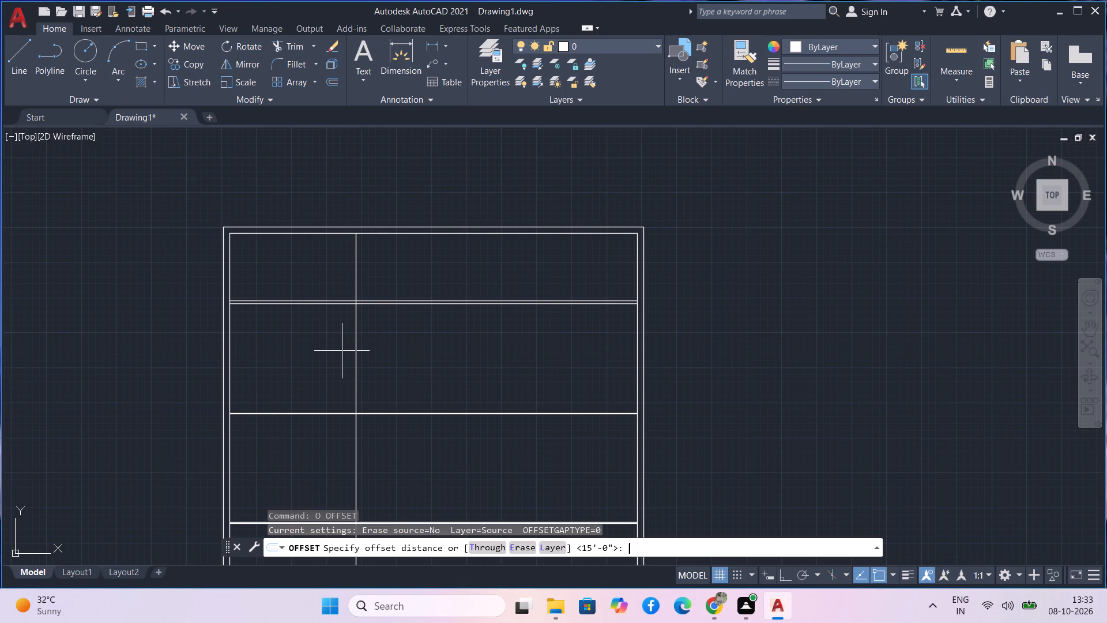
text(.5)
key(space)
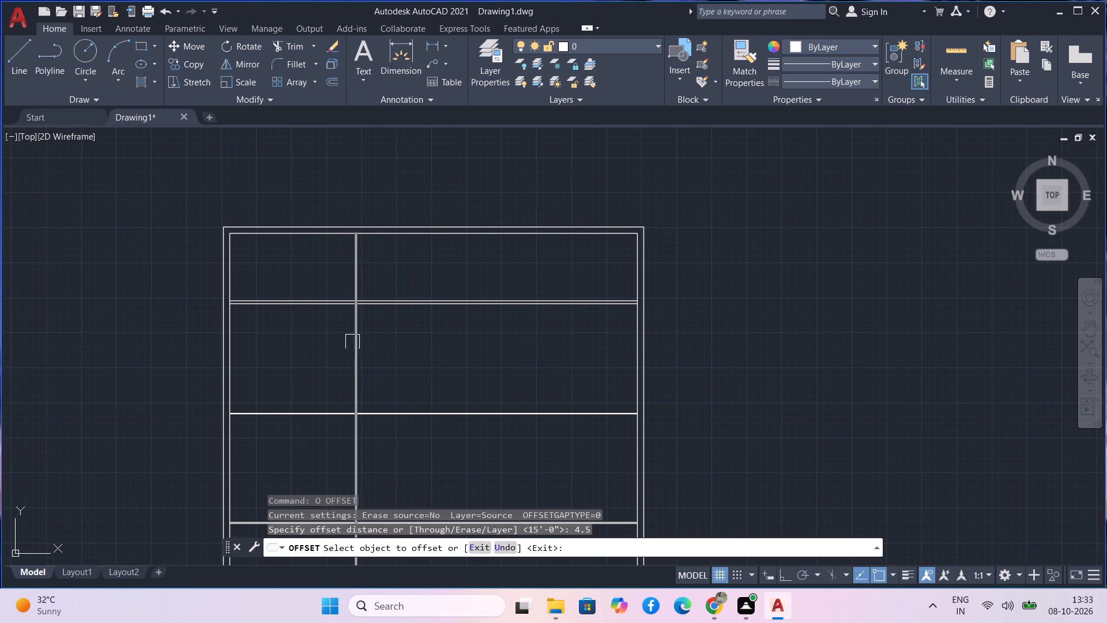
click(352, 341)
click(363, 341)
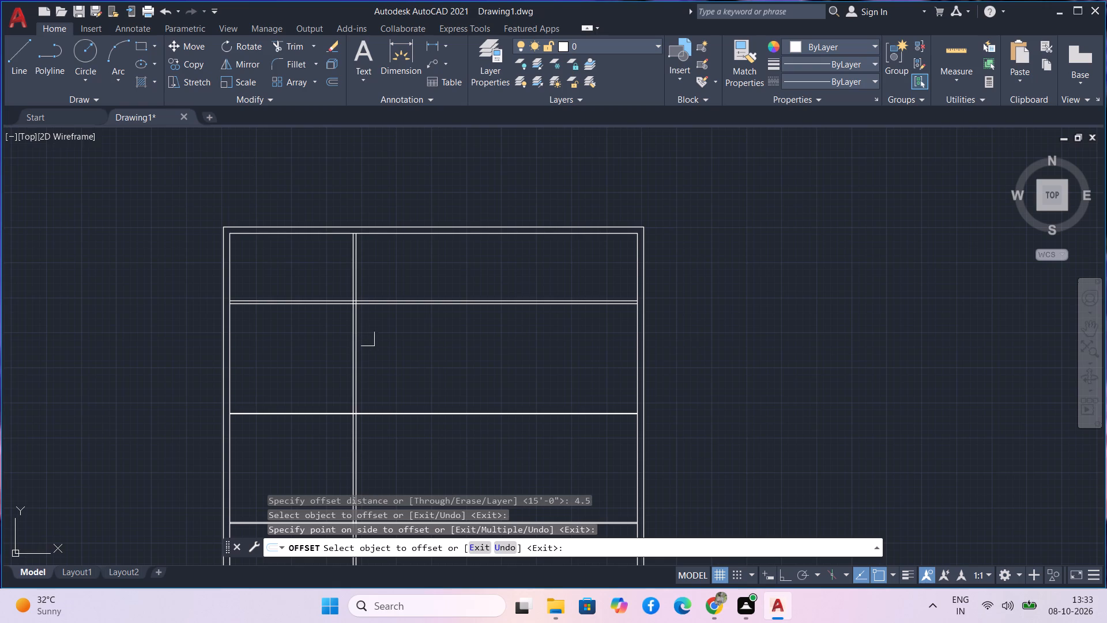
Trim both lines of the vertical partition back to the lower line of the uppermost horizontal partition, removing everything above it.
key(Escape)
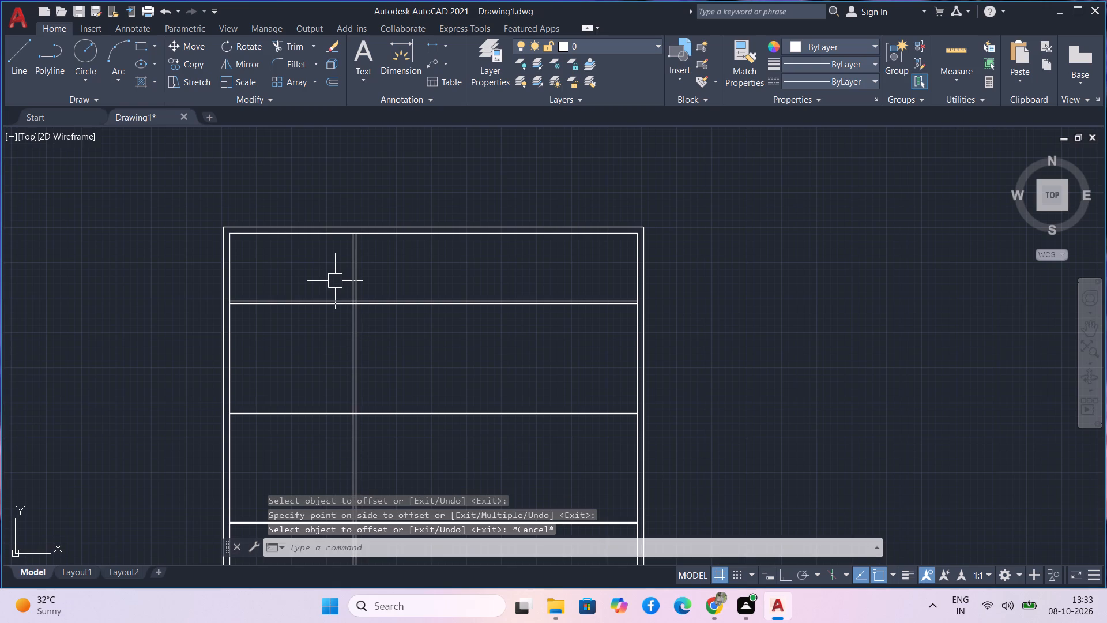
text(tr)
key(space)
drag(368, 276, 359, 250)
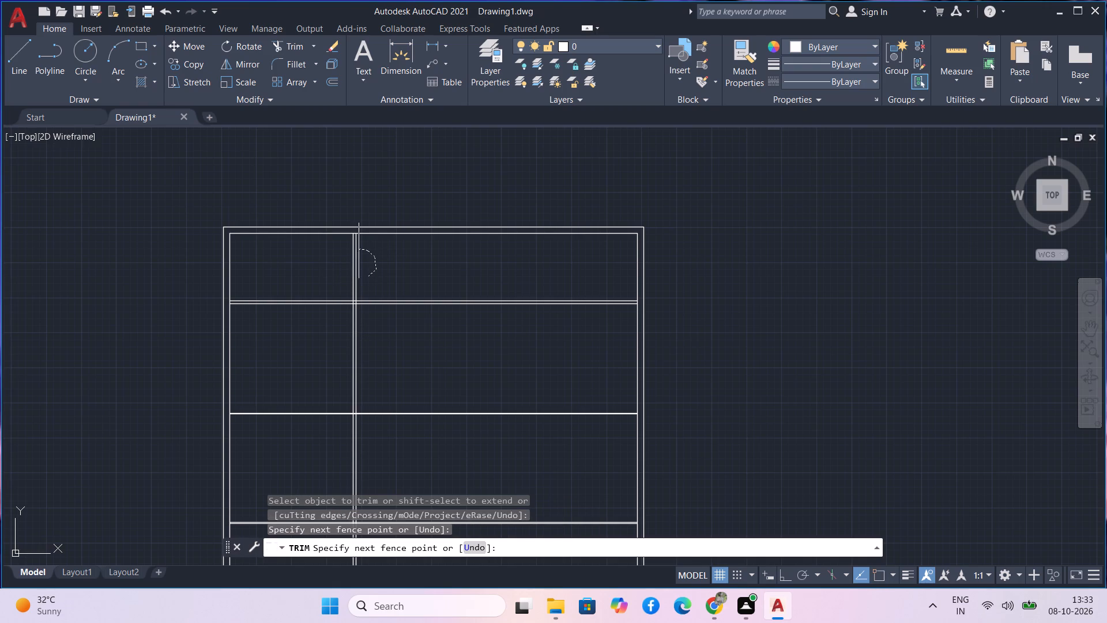
drag(359, 250, 338, 268)
scroll(330, 257, up, 3)
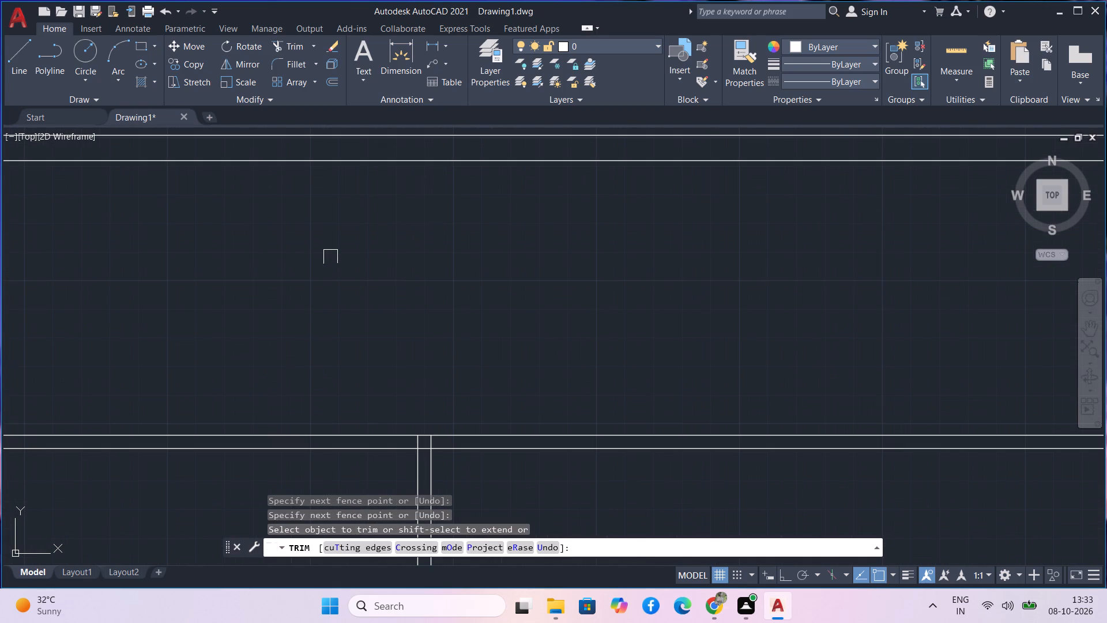
middle_drag(289, 422, 236, 220)
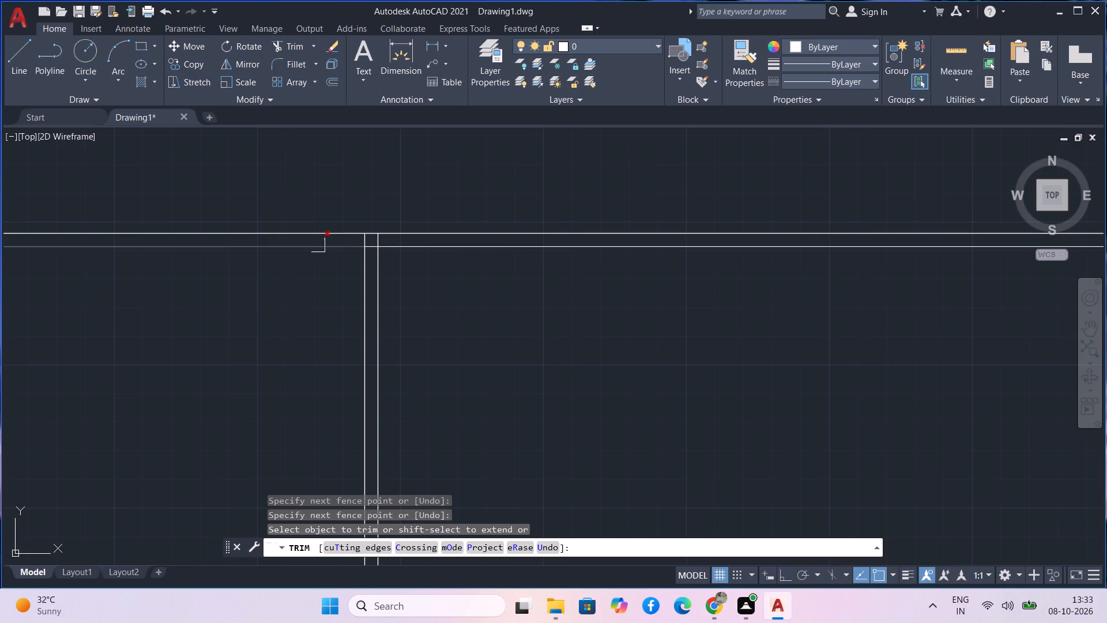
scroll(332, 250, up, 2)
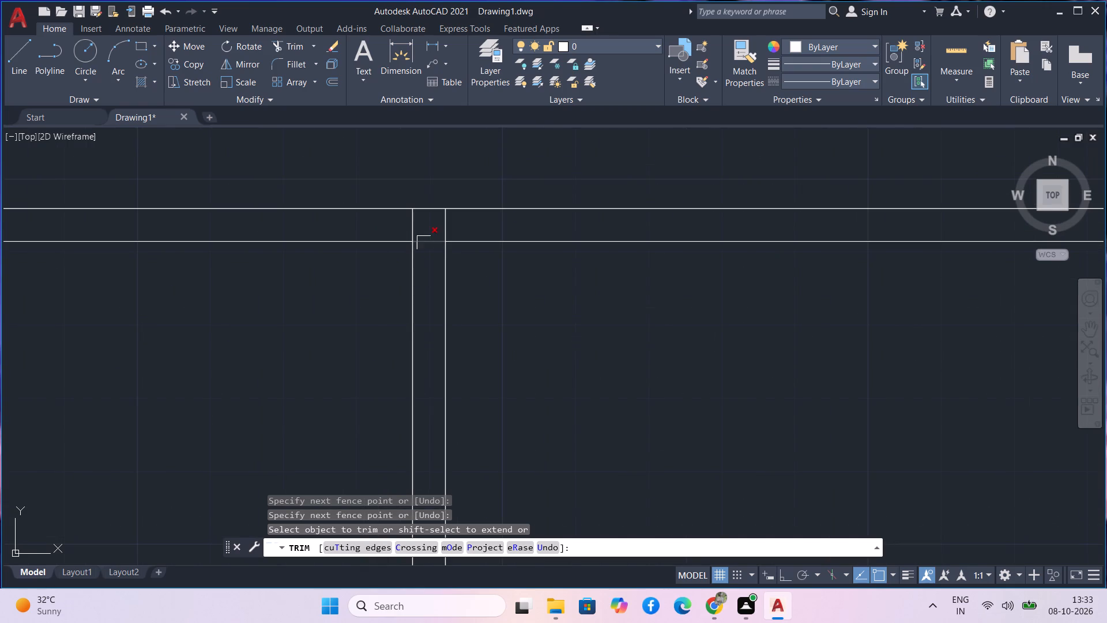
scroll(424, 243, up, 2)
drag(448, 215, 436, 199)
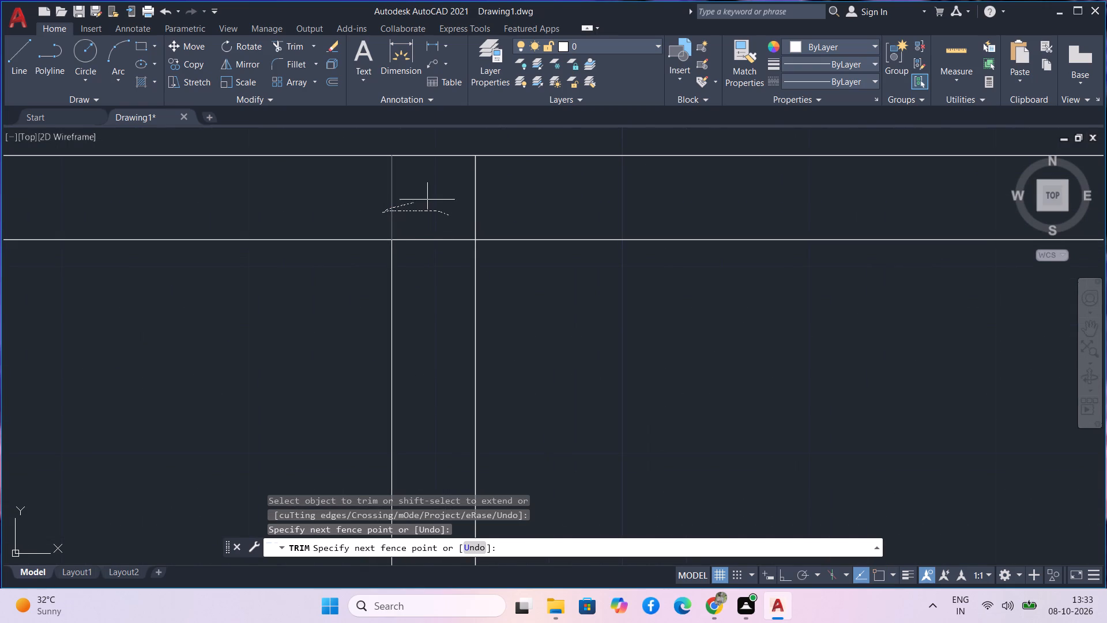
drag(436, 199, 435, 213)
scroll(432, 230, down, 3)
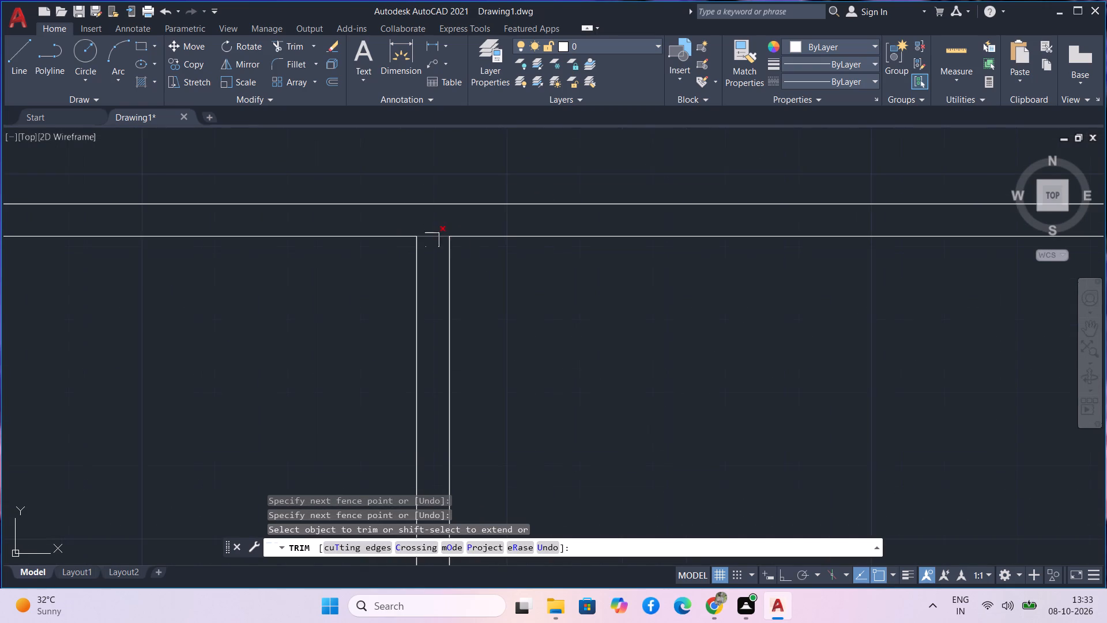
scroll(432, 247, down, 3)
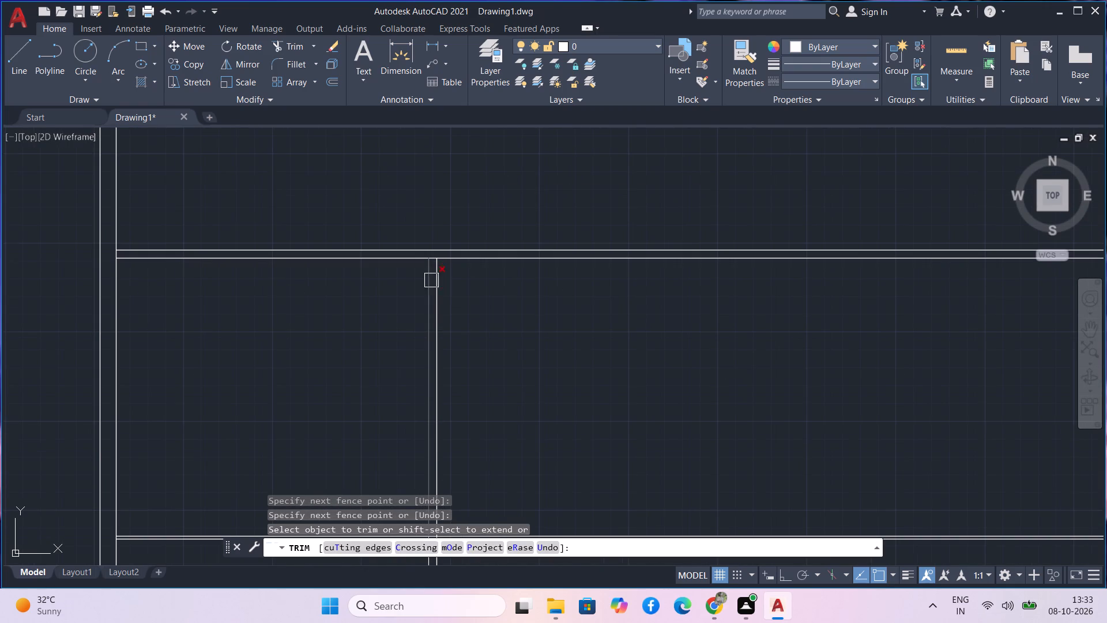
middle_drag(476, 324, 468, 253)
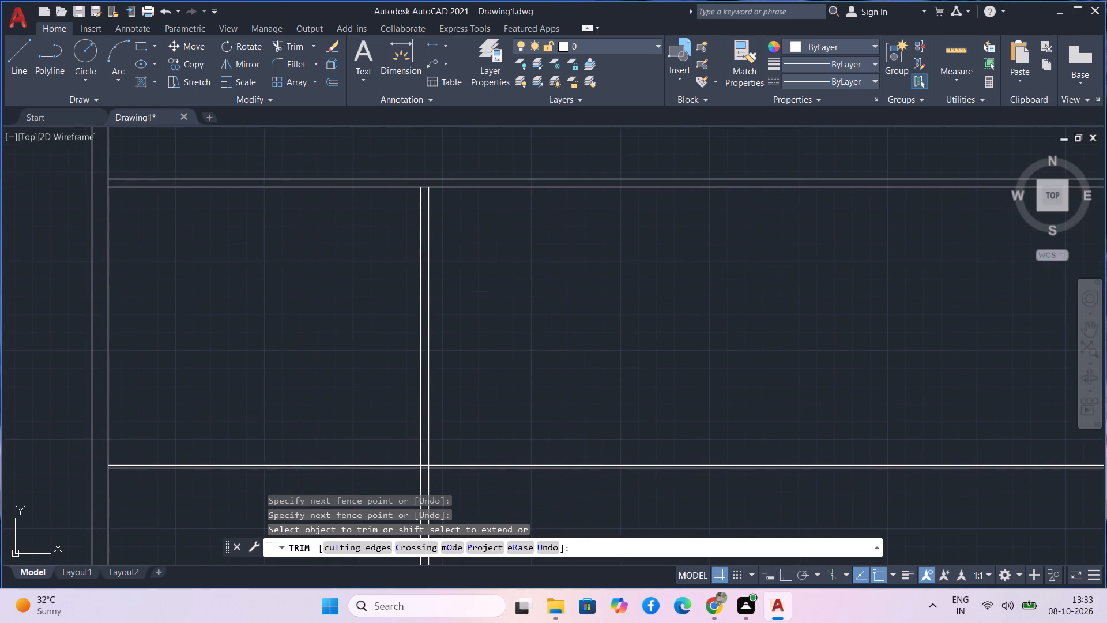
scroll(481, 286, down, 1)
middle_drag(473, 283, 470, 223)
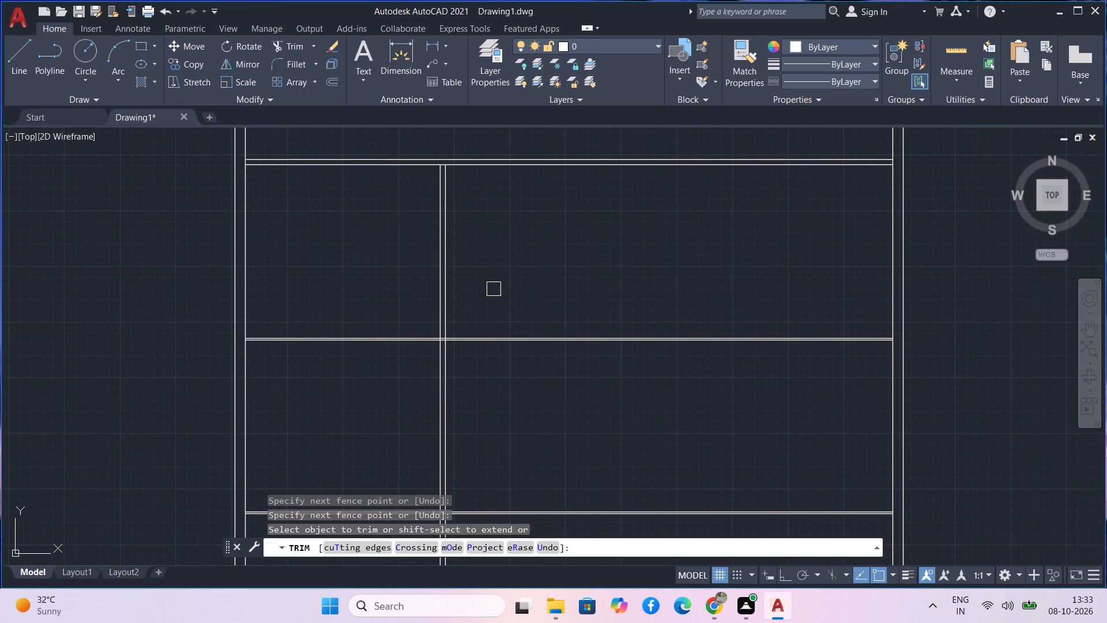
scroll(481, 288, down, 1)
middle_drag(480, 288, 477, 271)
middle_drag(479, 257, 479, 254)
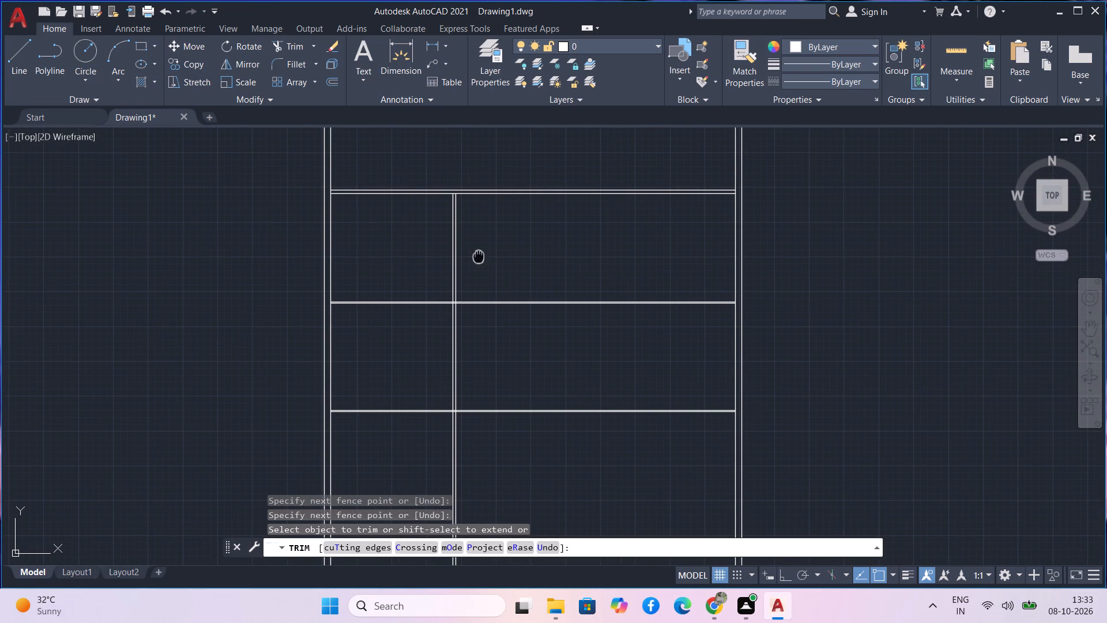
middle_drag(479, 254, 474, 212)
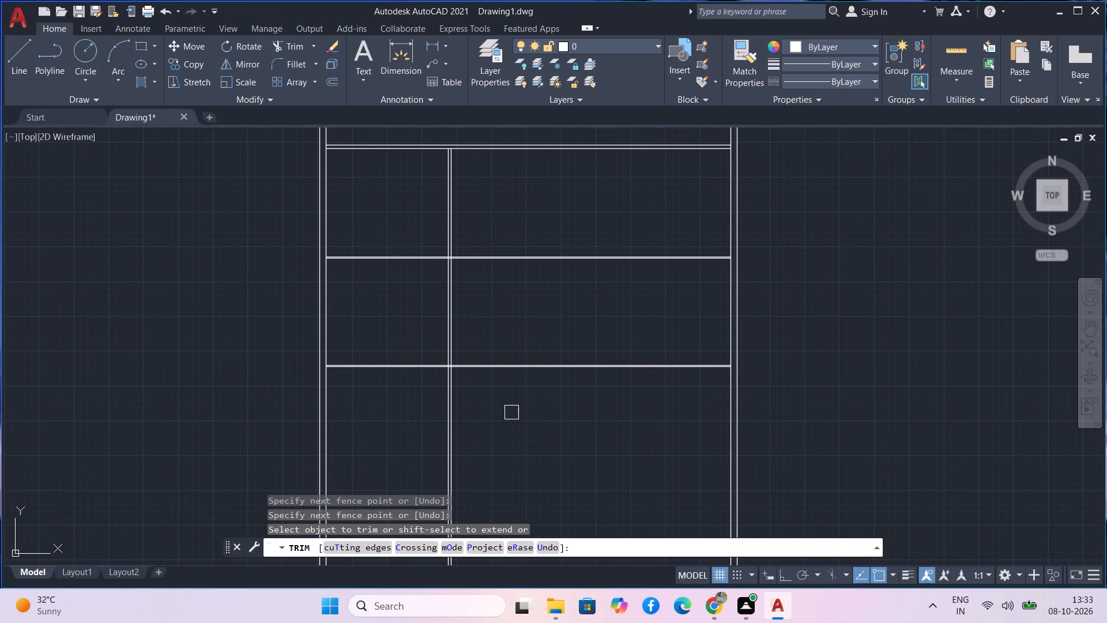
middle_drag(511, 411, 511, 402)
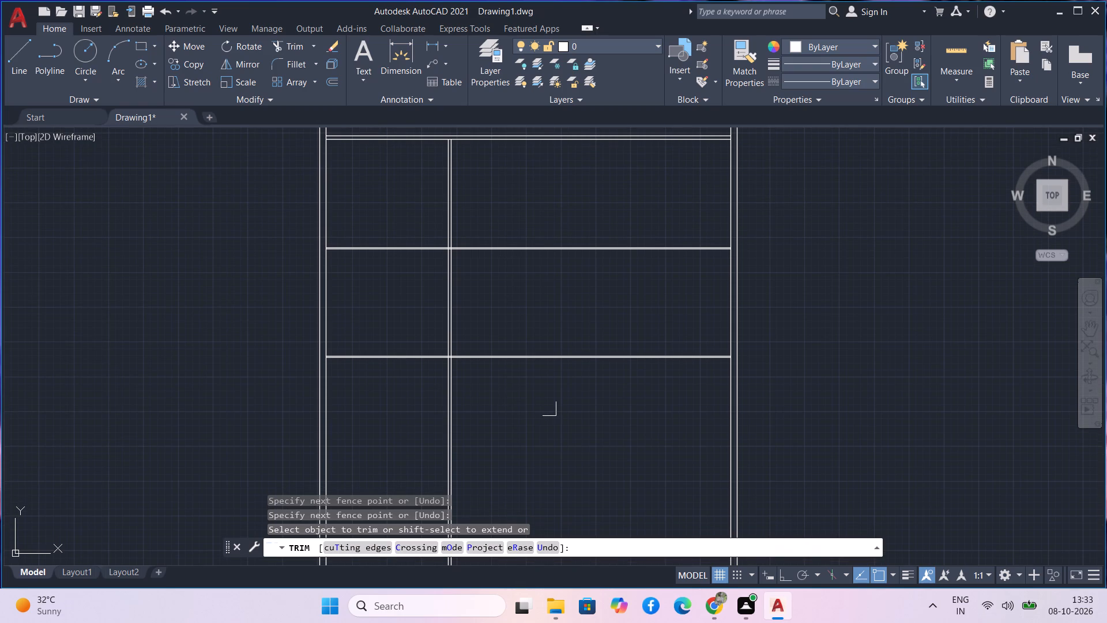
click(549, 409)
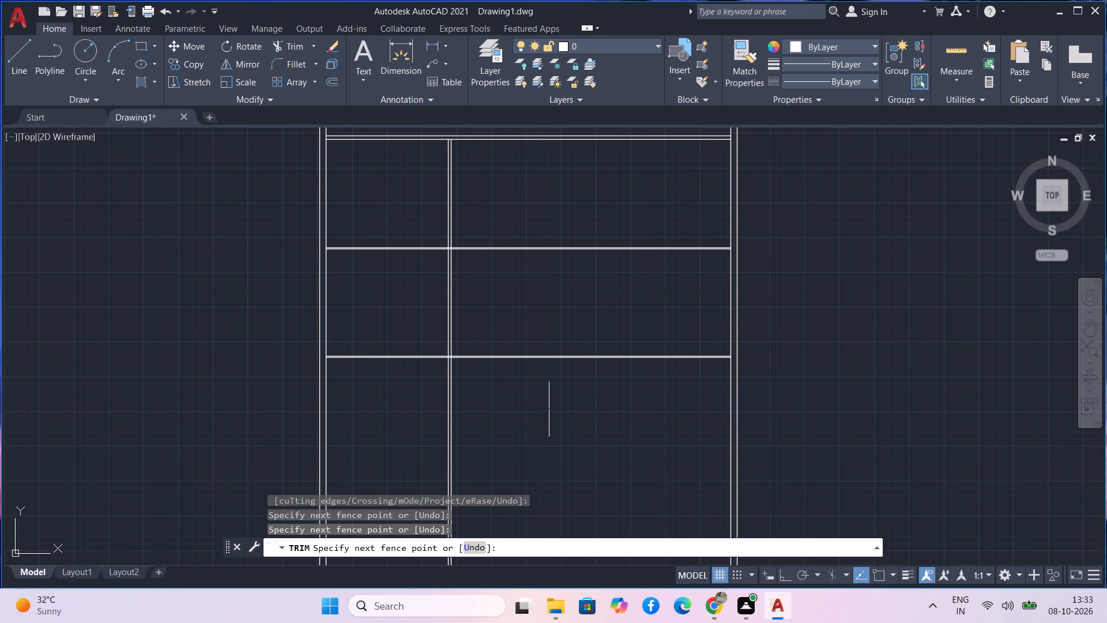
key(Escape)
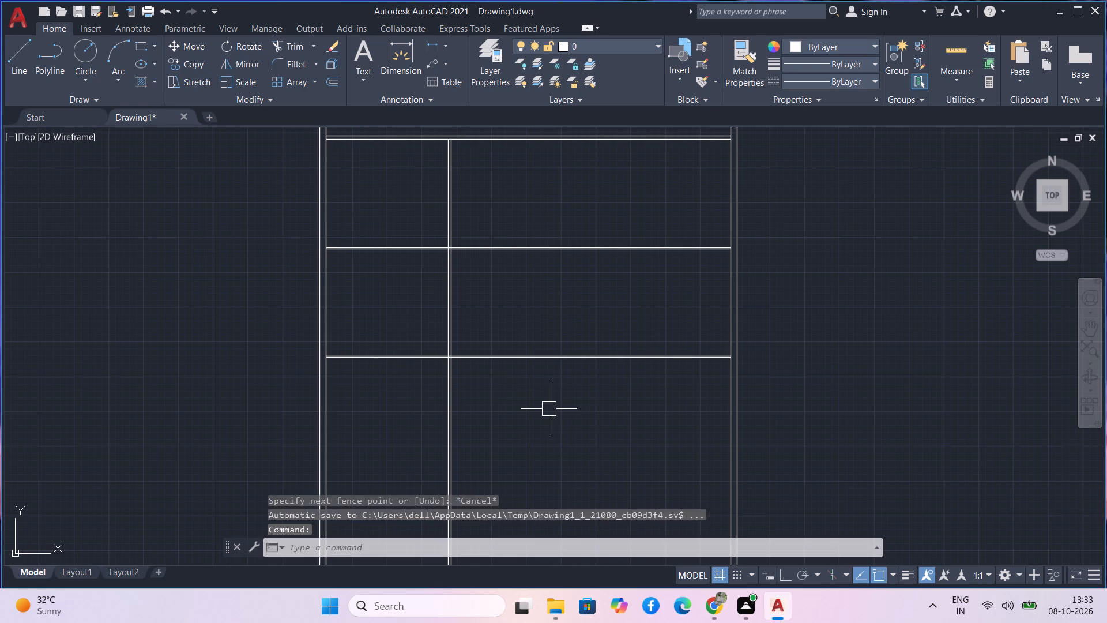
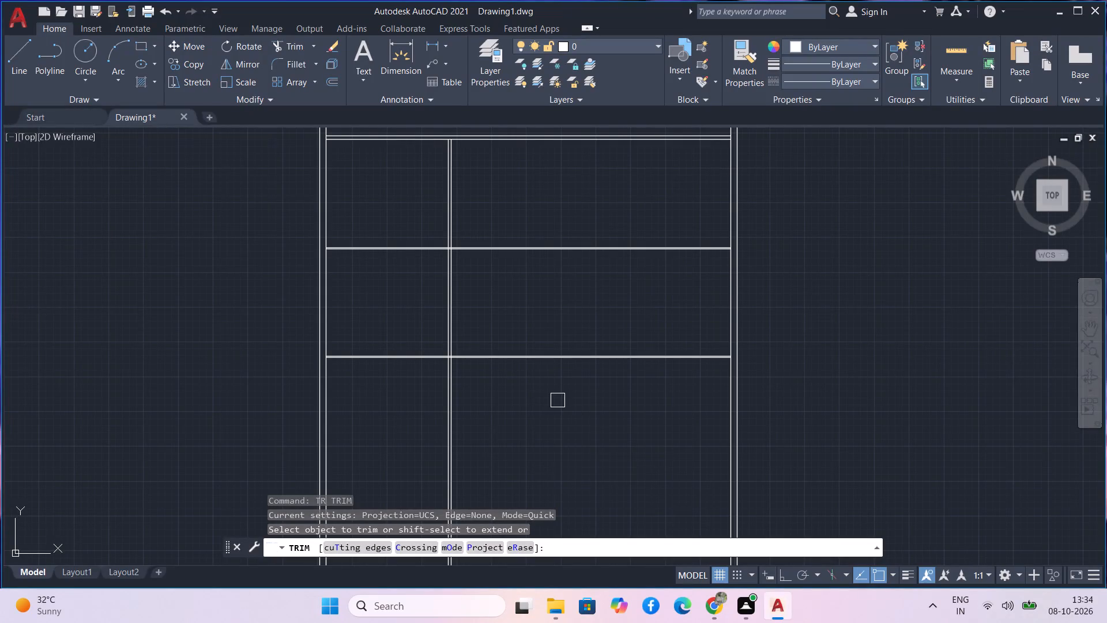
Trim both lines of the vertical partition below the lowest horizontal partition.
drag(600, 395, 413, 412)
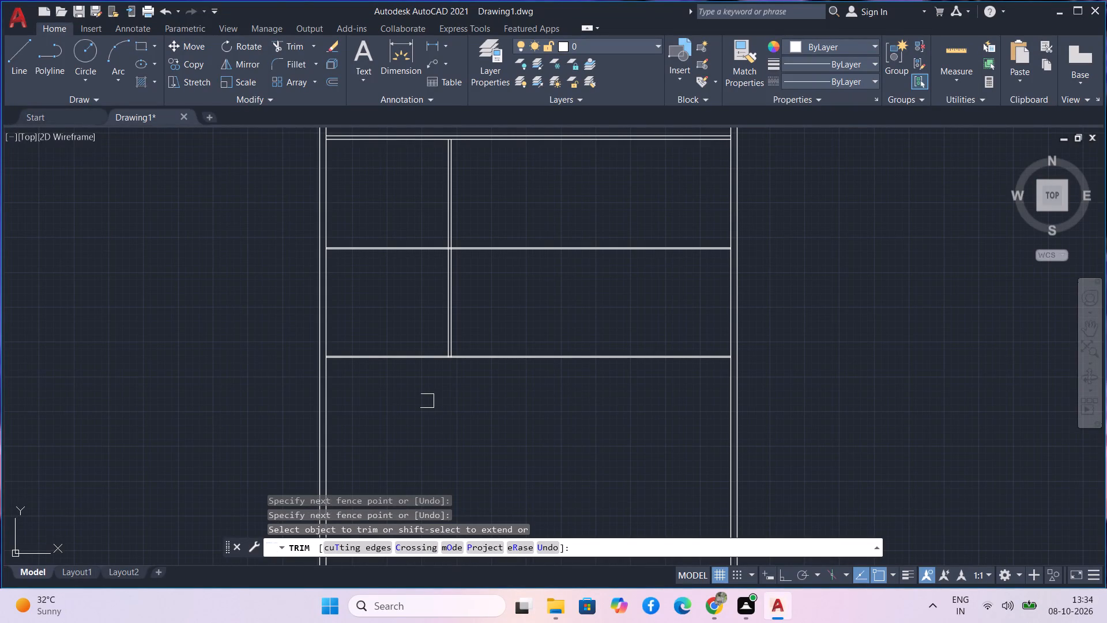
middle_drag(427, 401, 420, 449)
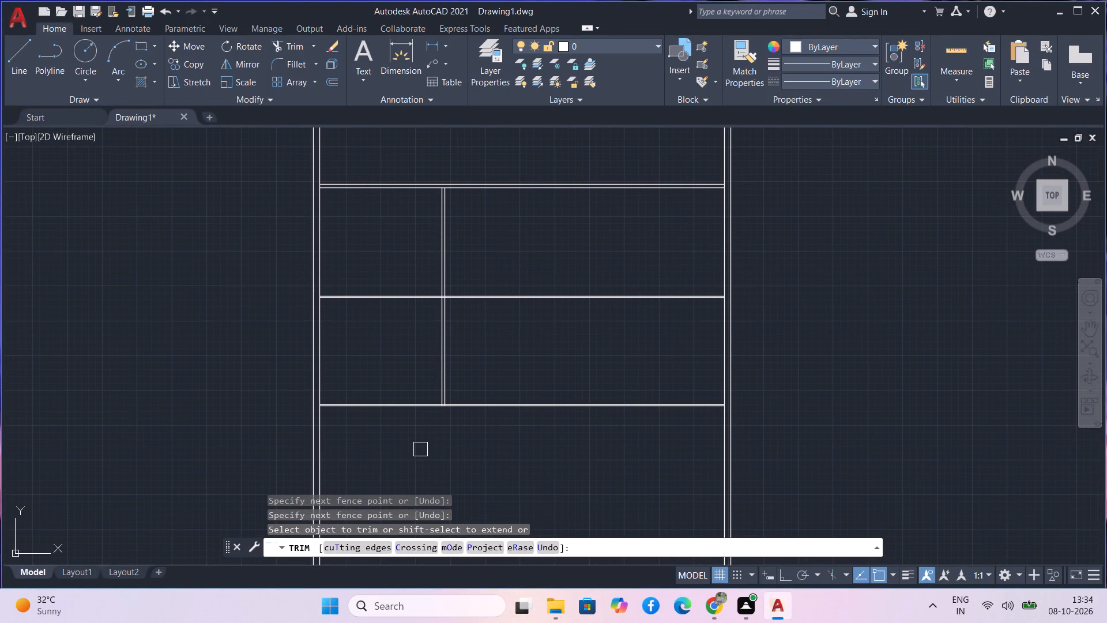
key(Escape)
Offset the lower line of the uppermost horizontal partition 12' downward.
text(o)
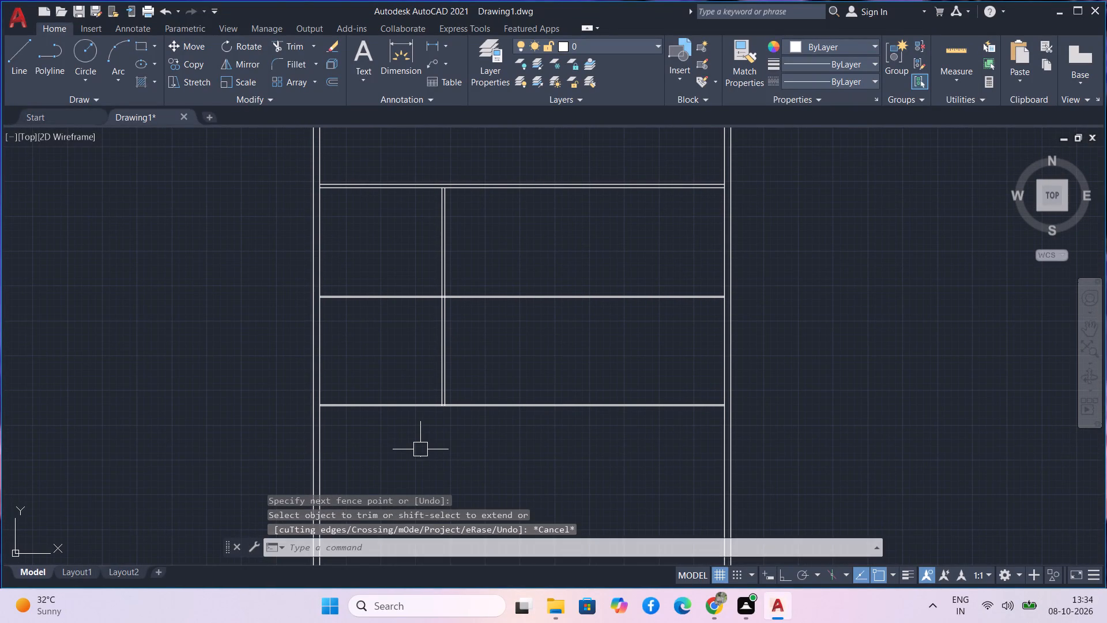
key(space)
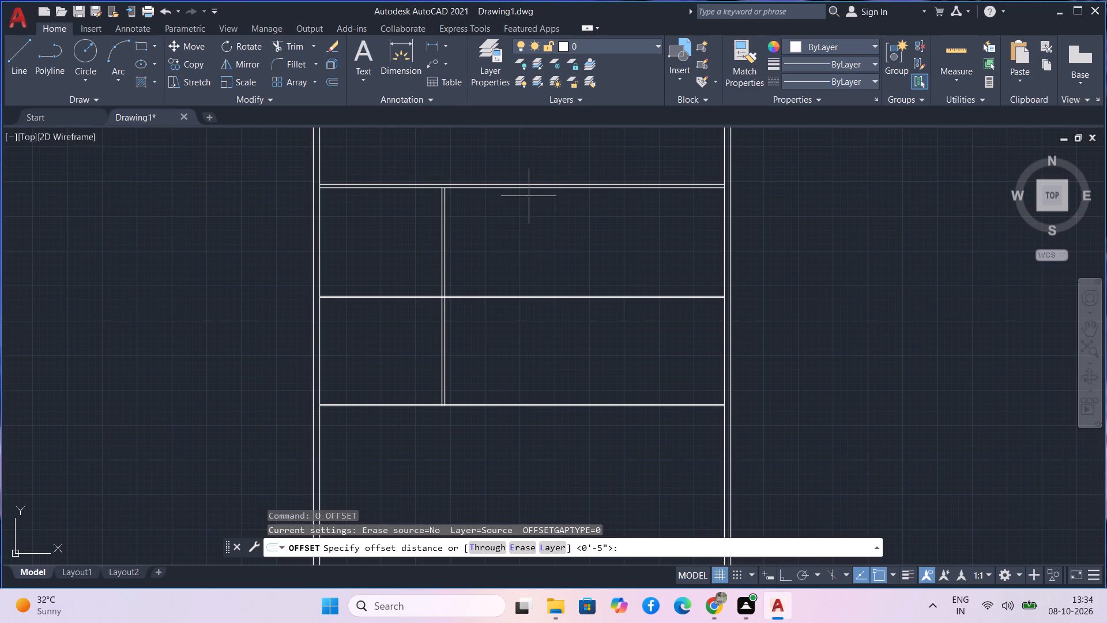
text(12')
key(Return)
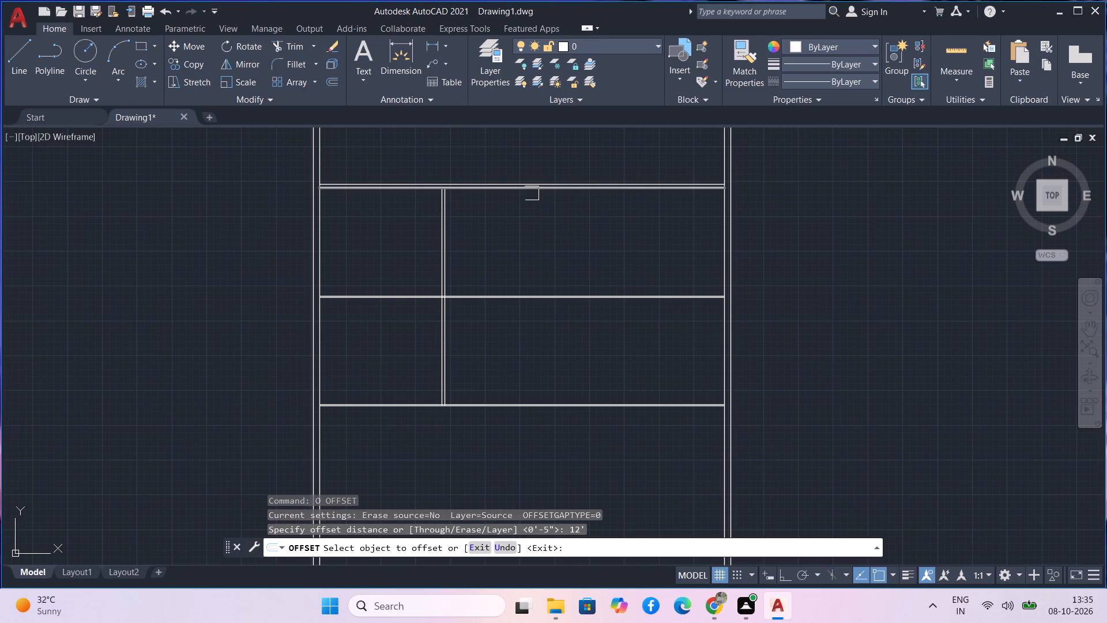
click(532, 193)
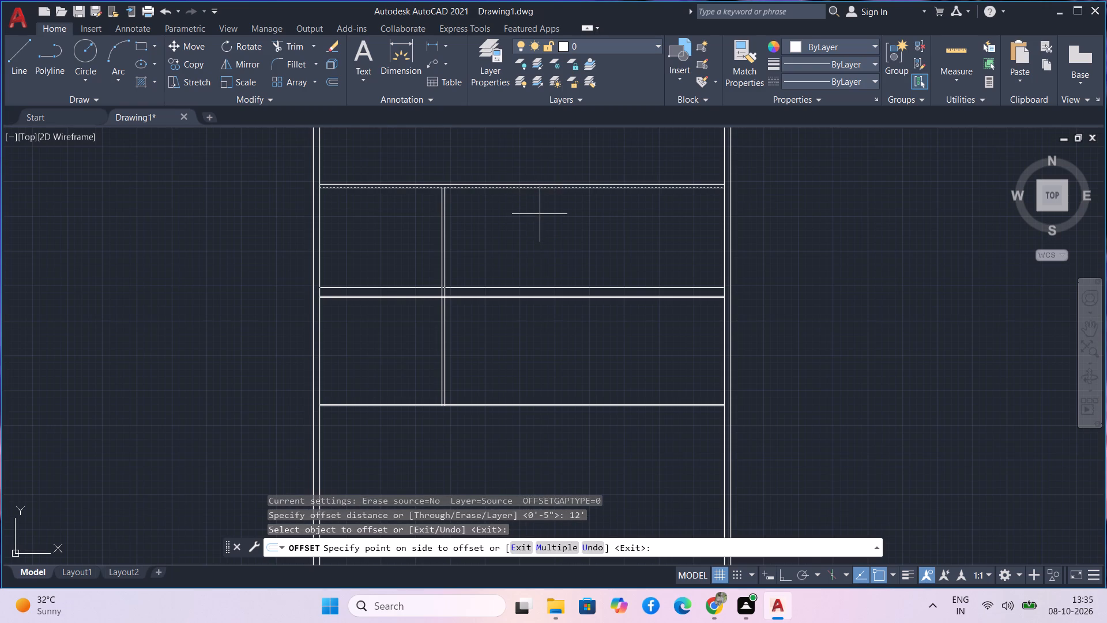
click(543, 225)
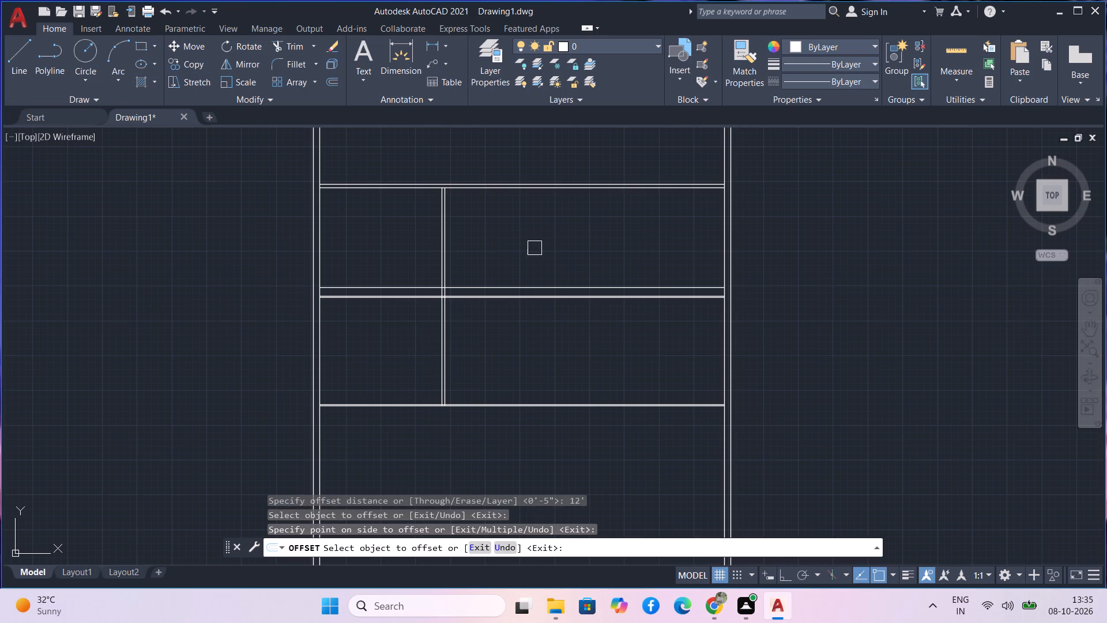
Offset a line of the middle horizontal partition 12' downward.
text(tr)
key(space)
scroll(484, 295, up, 3)
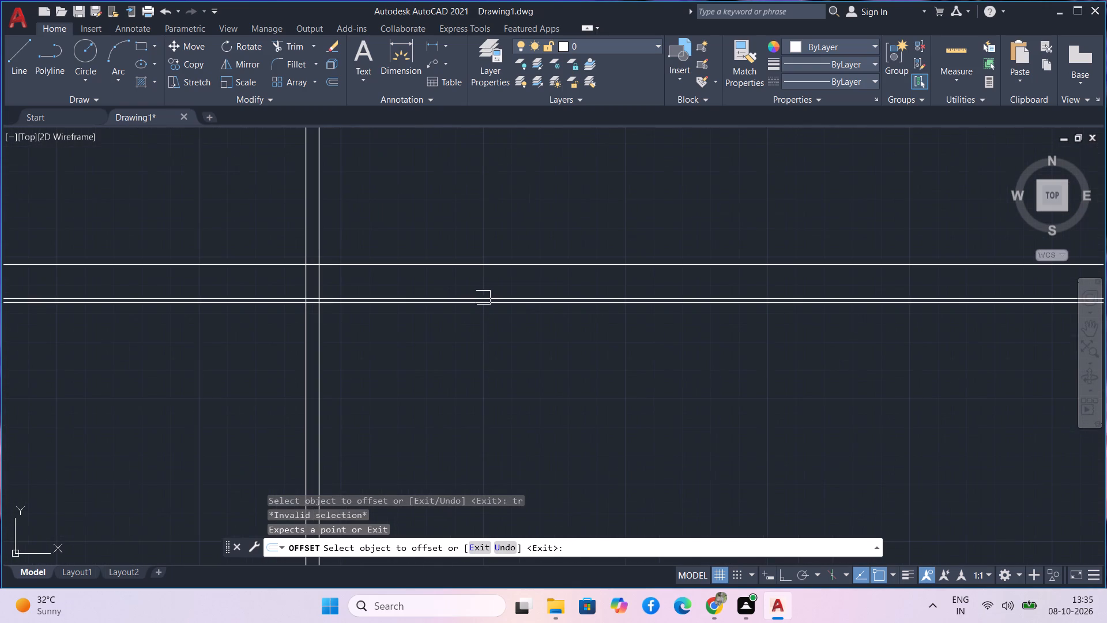
drag(496, 293, 509, 323)
drag(511, 331, 529, 304)
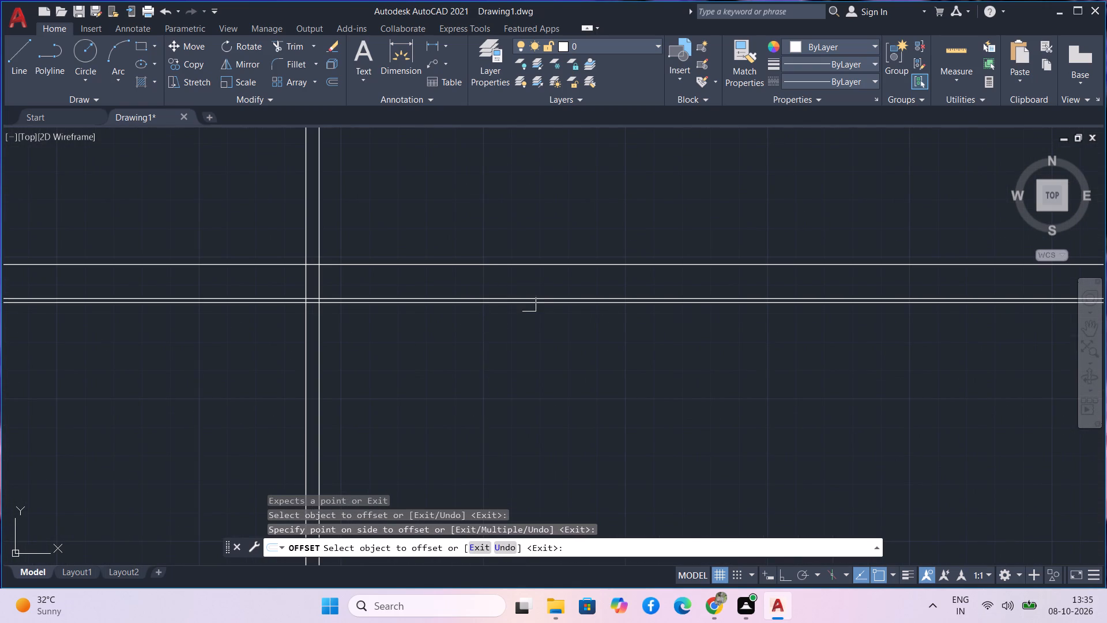
drag(529, 304, 532, 303)
drag(550, 271, 540, 306)
key(Escape)
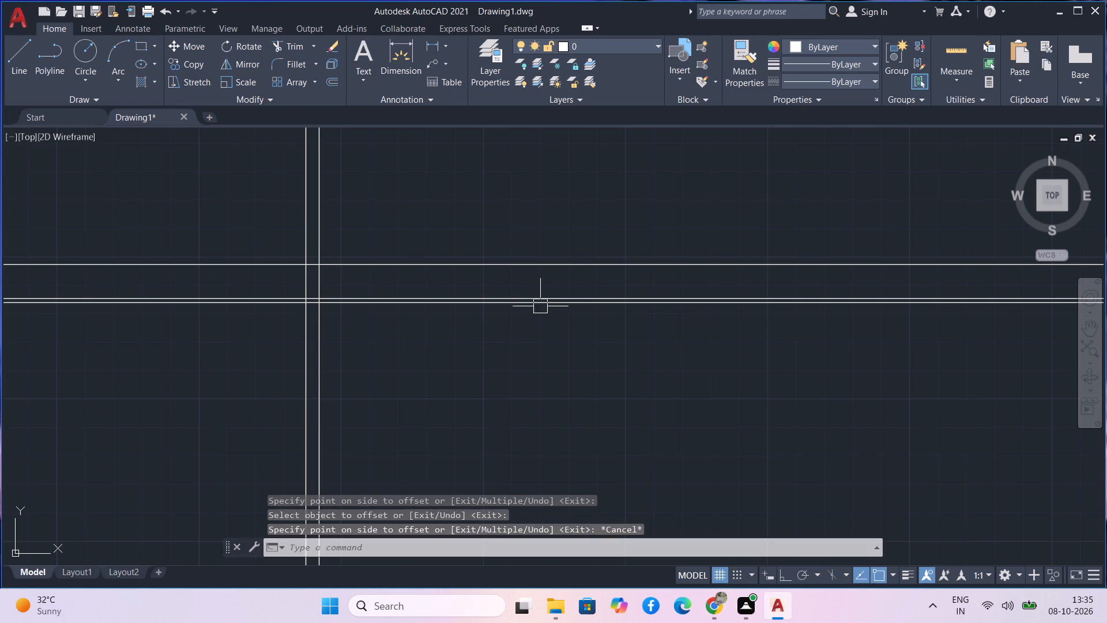
Trim both lines of the middle horizontal partition back to the left face of the vertical partition, removing everything to its right.
text(tr)
key(space)
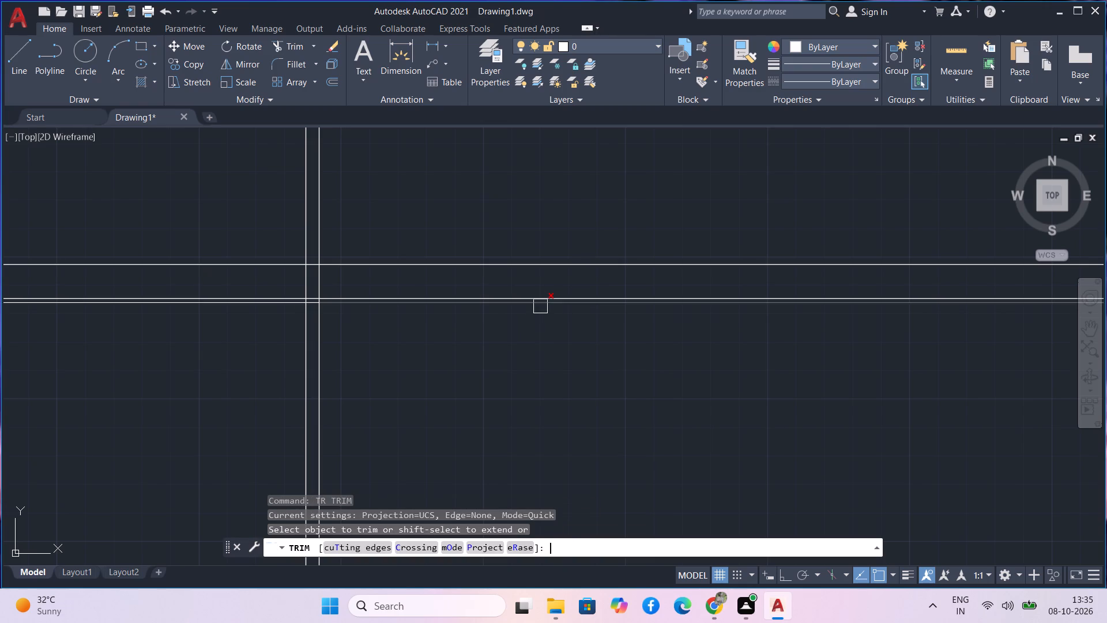
click(560, 302)
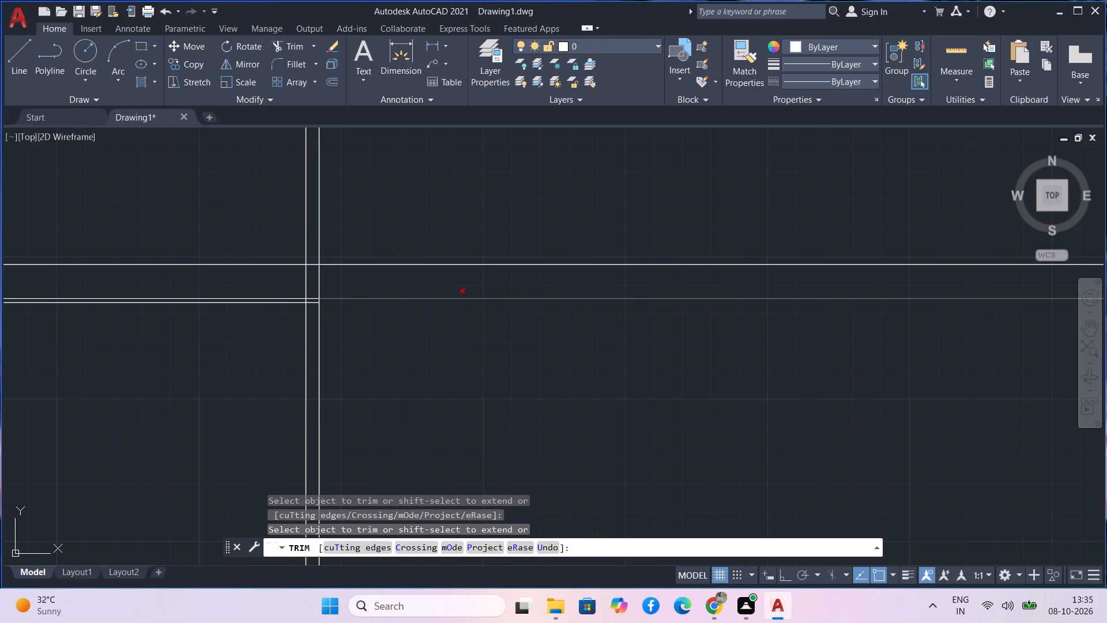
click(451, 302)
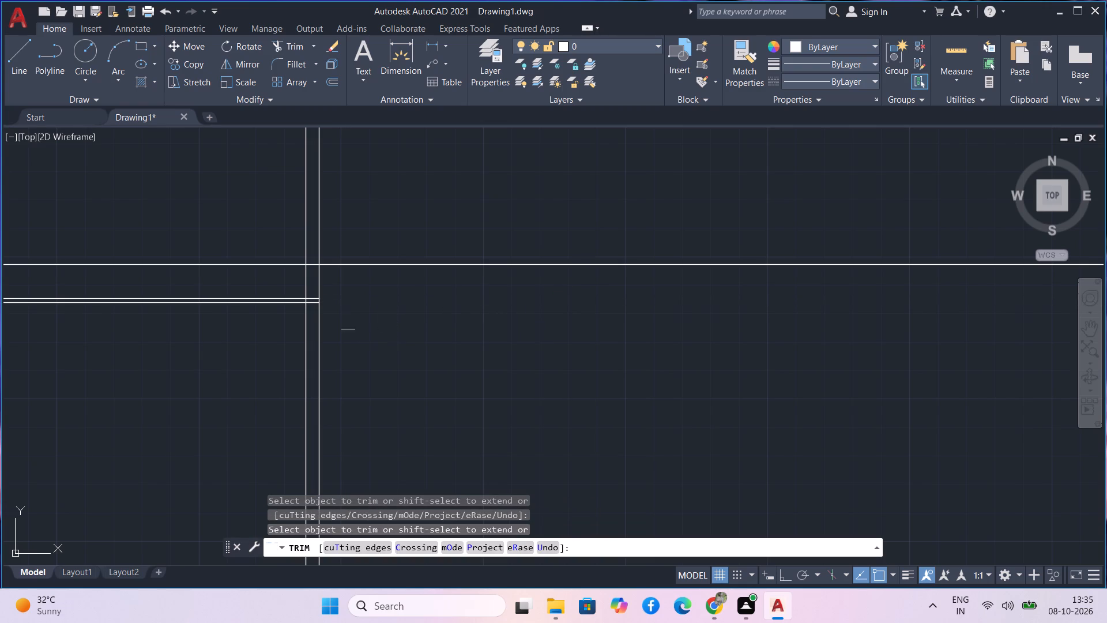
scroll(306, 297, up, 2)
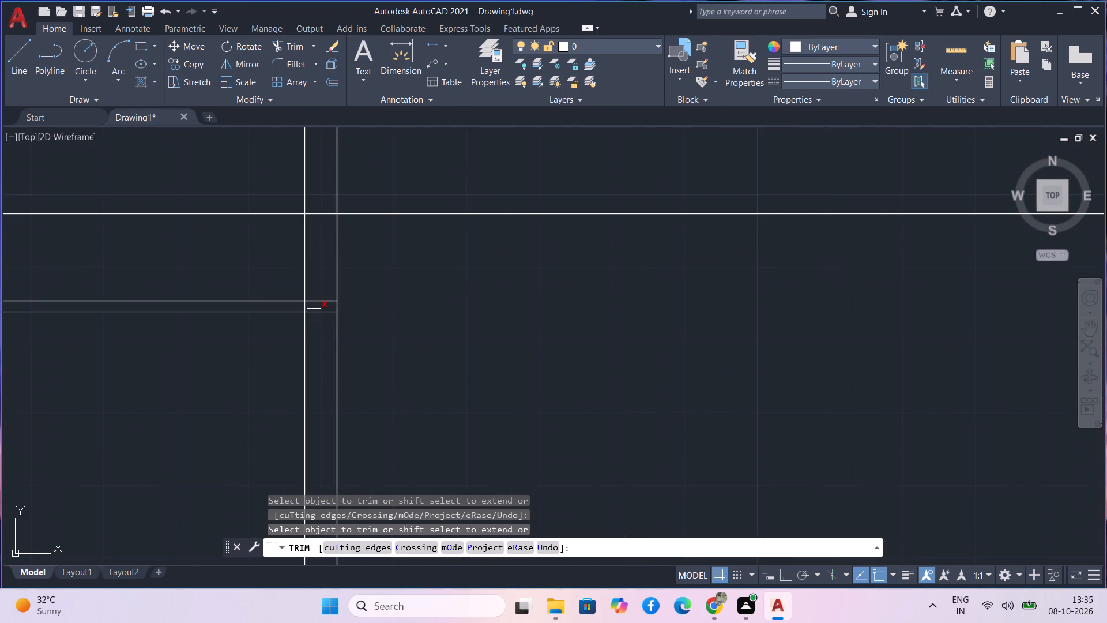
click(314, 316)
click(314, 306)
Trim the single horizontal line just above the middle partition back to the vertical partition's right face, removing its part to the left.
scroll(403, 289, down, 2)
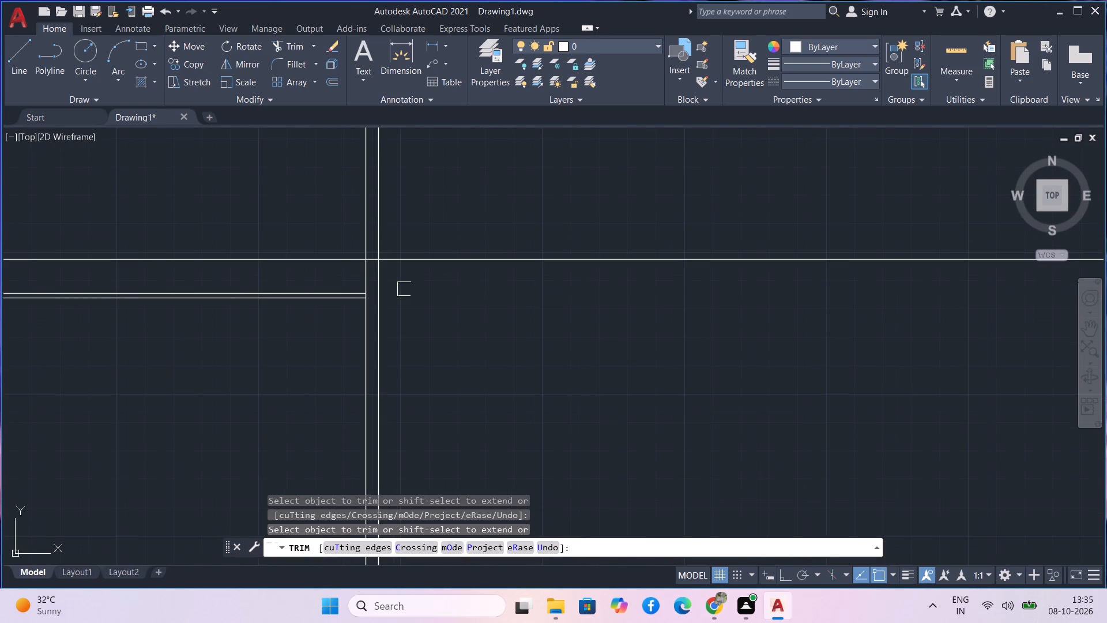
middle_drag(460, 282, 453, 335)
scroll(453, 335, down, 1)
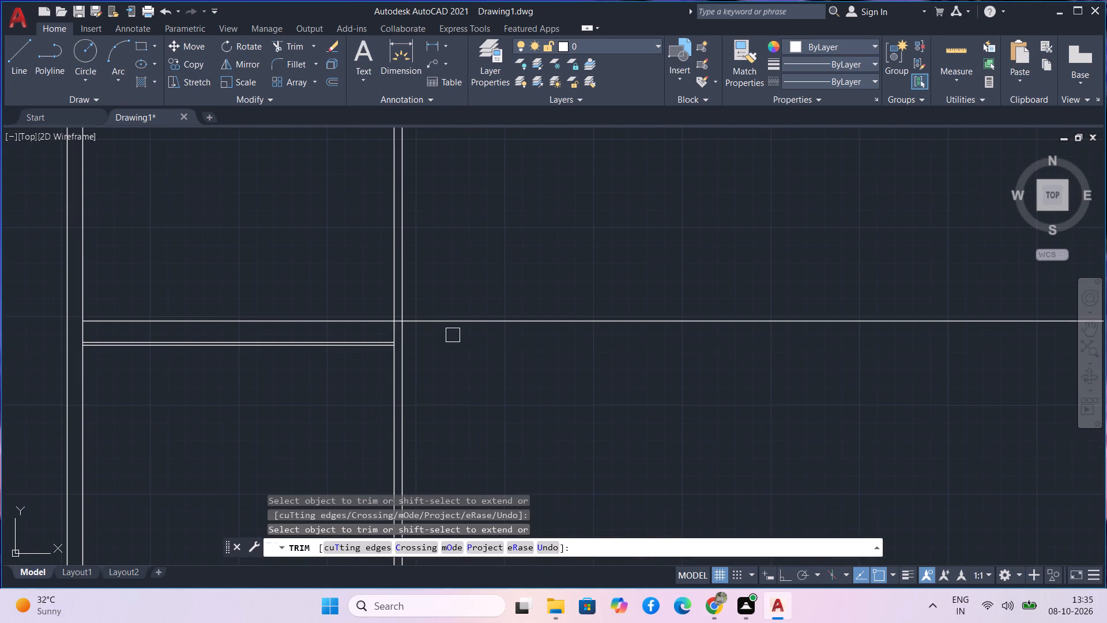
middle_drag(452, 337, 411, 344)
click(278, 329)
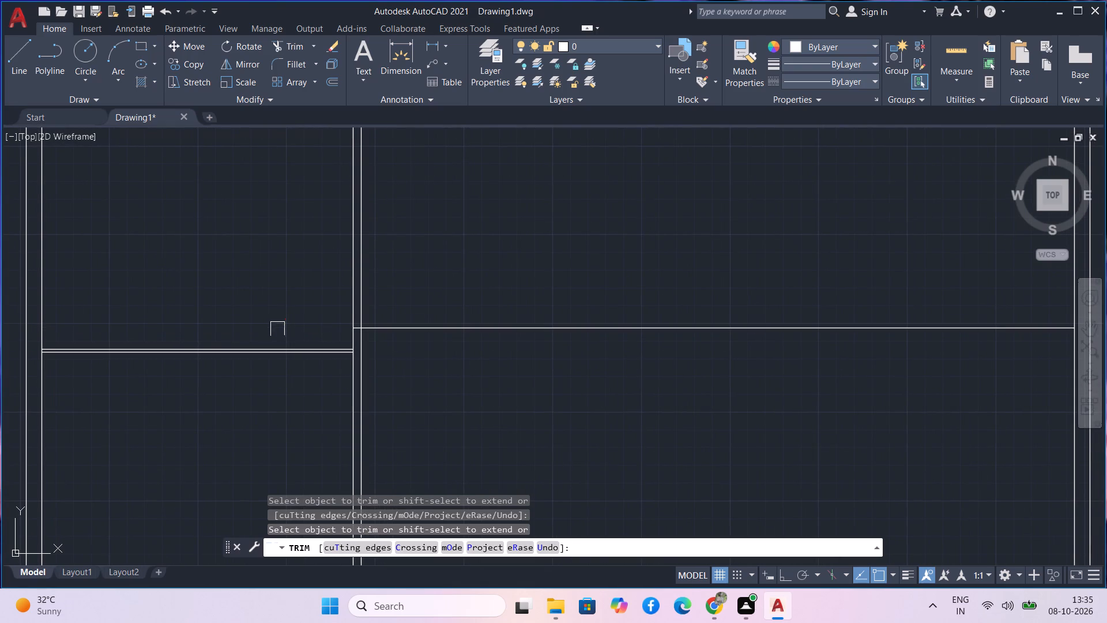
scroll(363, 328, up, 5)
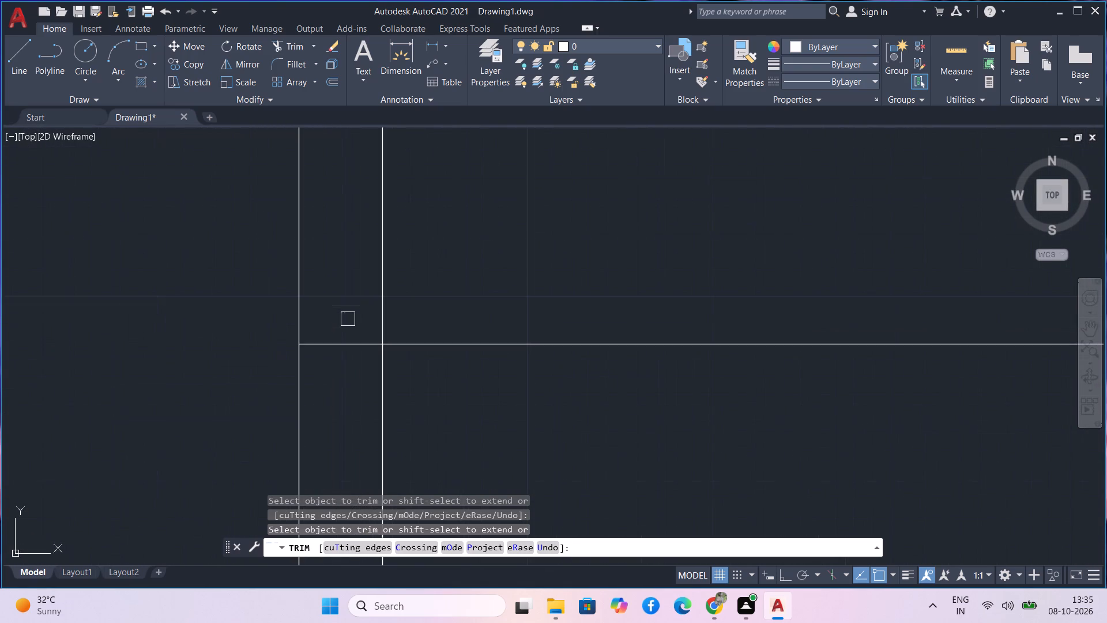
drag(346, 323, 345, 359)
scroll(345, 362, down, 3)
middle_drag(575, 408, 494, 380)
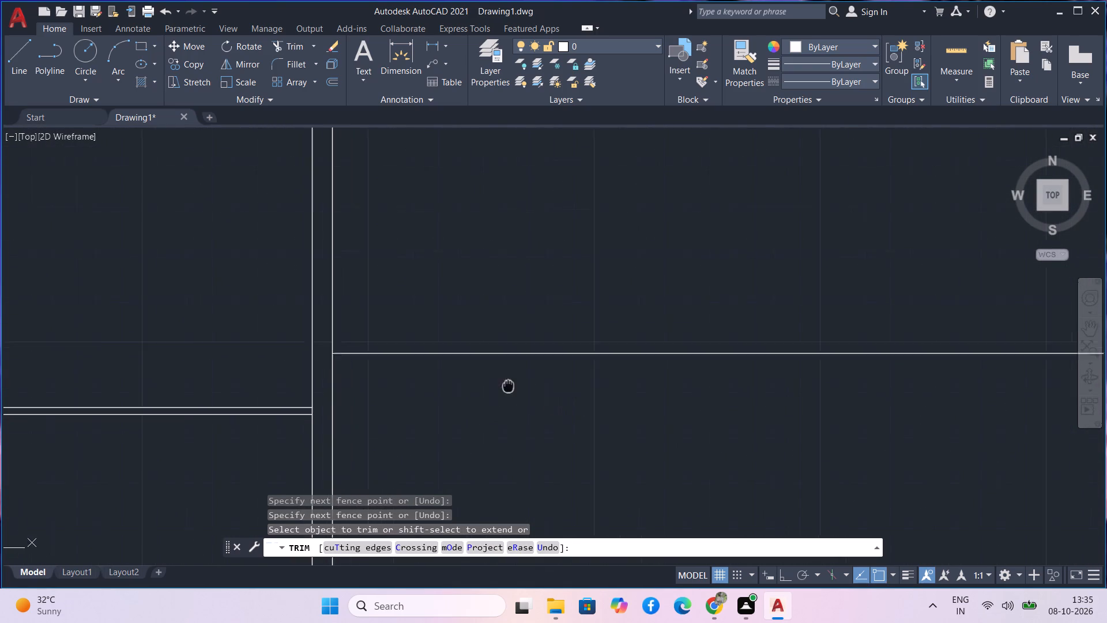
middle_drag(494, 380, 333, 305)
scroll(326, 299, down, 3)
middle_drag(386, 307, 409, 322)
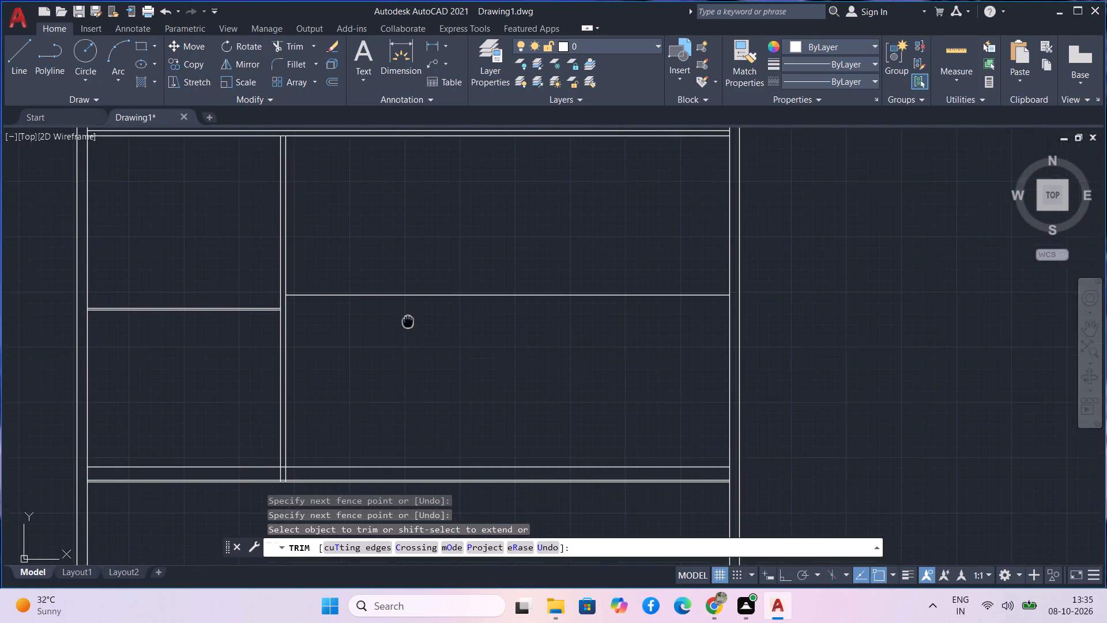
middle_drag(409, 322, 425, 341)
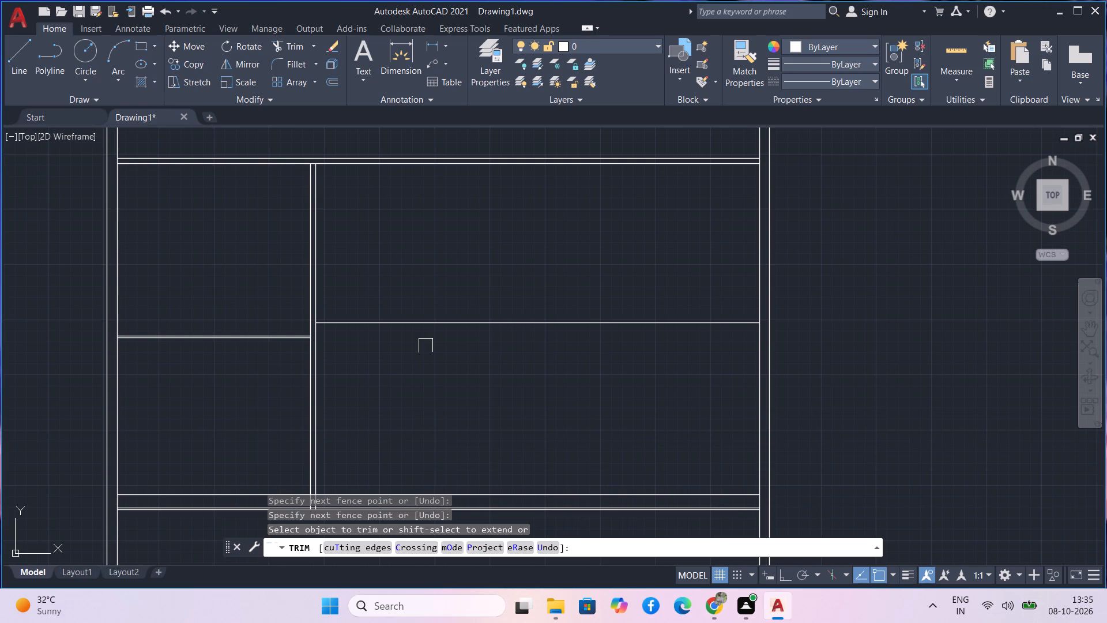
key(Escape)
Offset the trimmed horizontal line in the right-hand room 4.5" downward to form a partition wall.
text(o)
key(space)
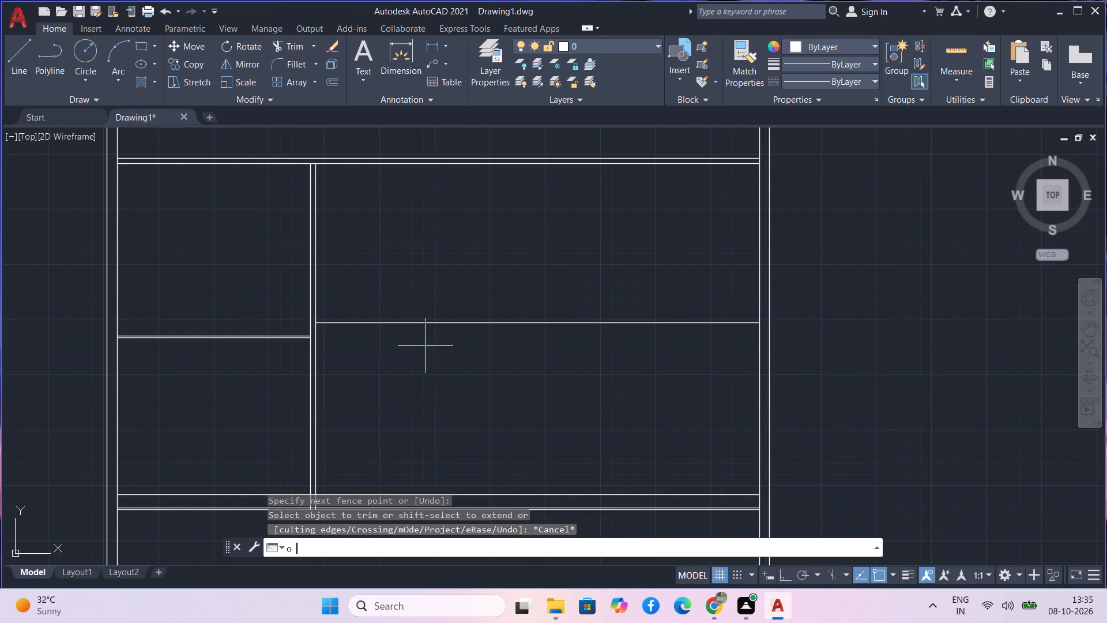
text(4.5.)
key(BackSpace)
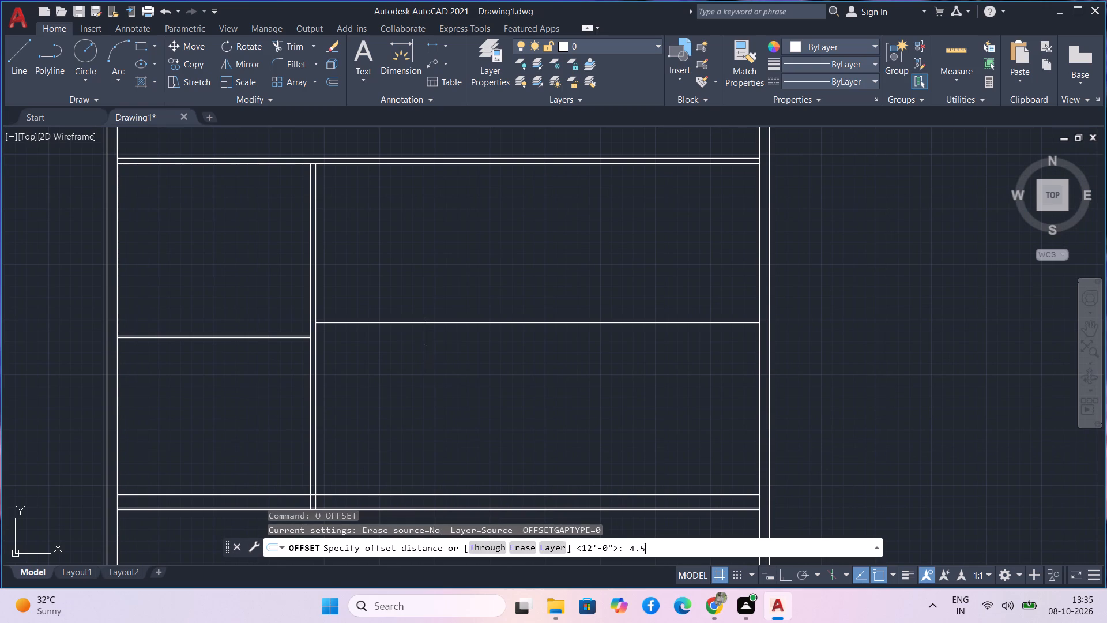
key(Return)
click(460, 326)
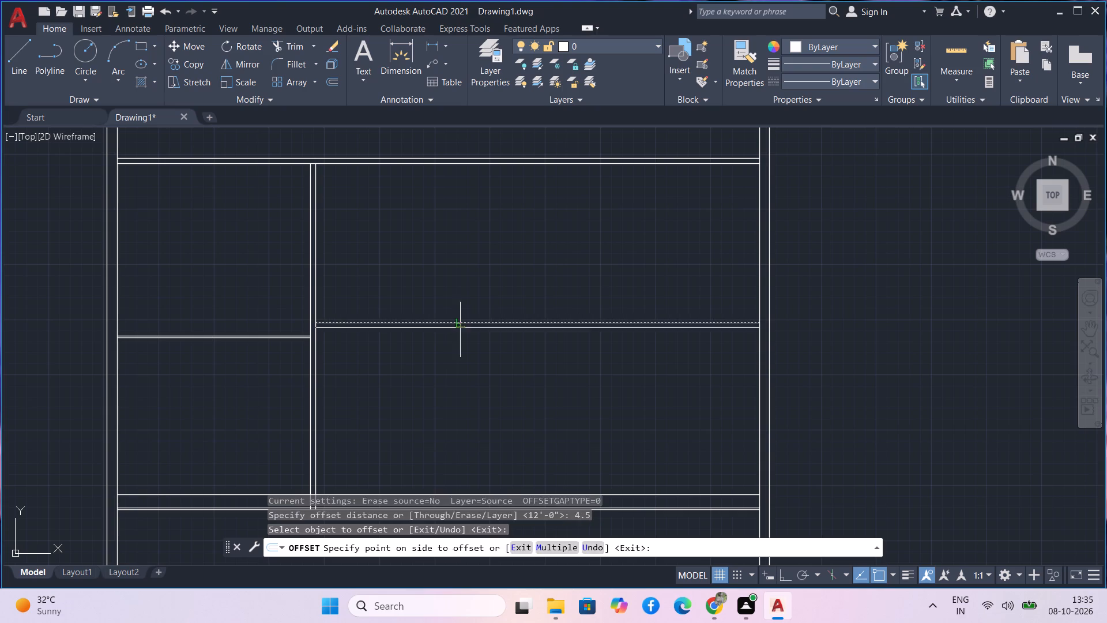
click(460, 340)
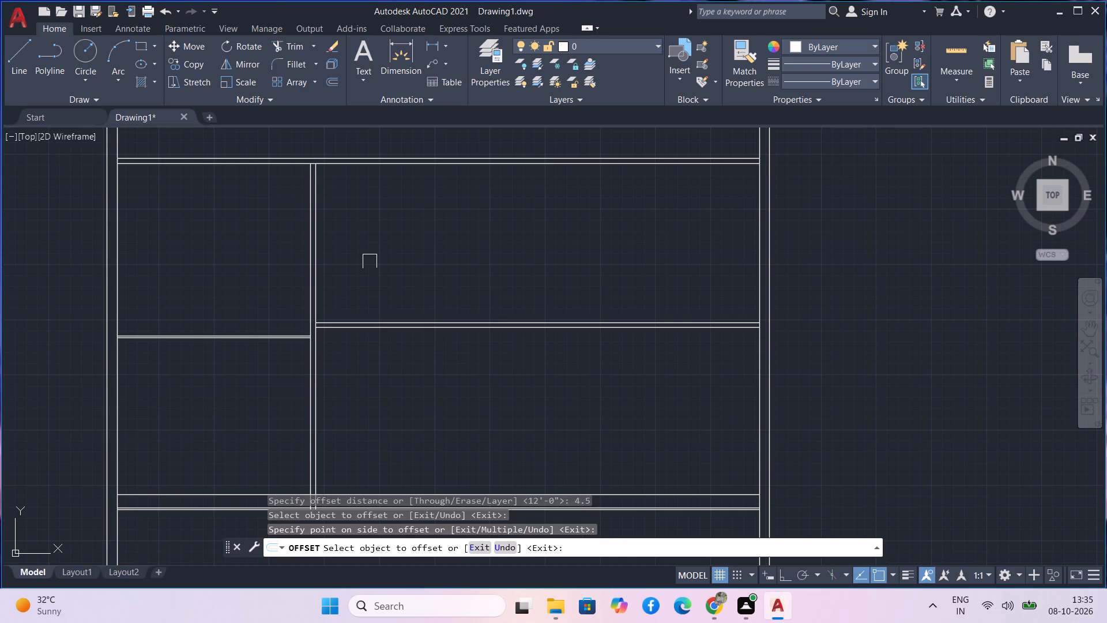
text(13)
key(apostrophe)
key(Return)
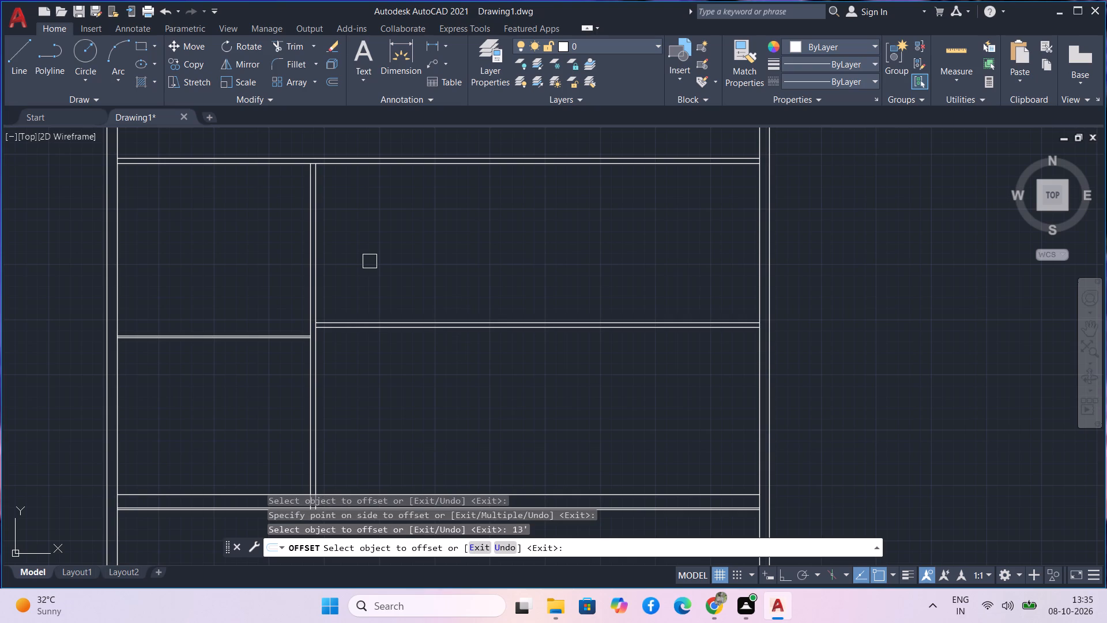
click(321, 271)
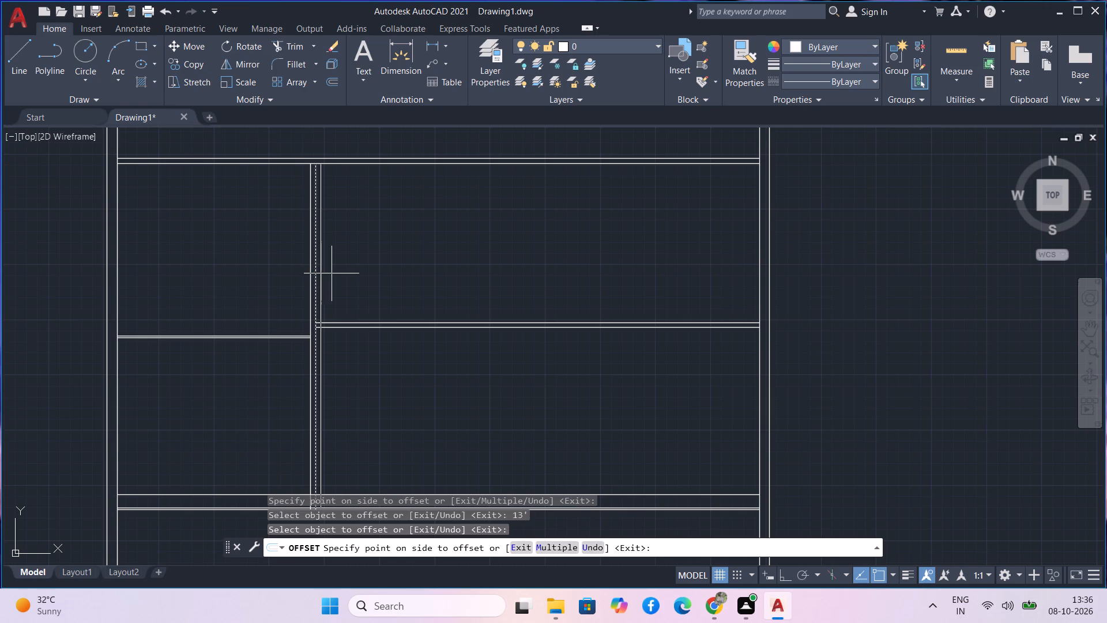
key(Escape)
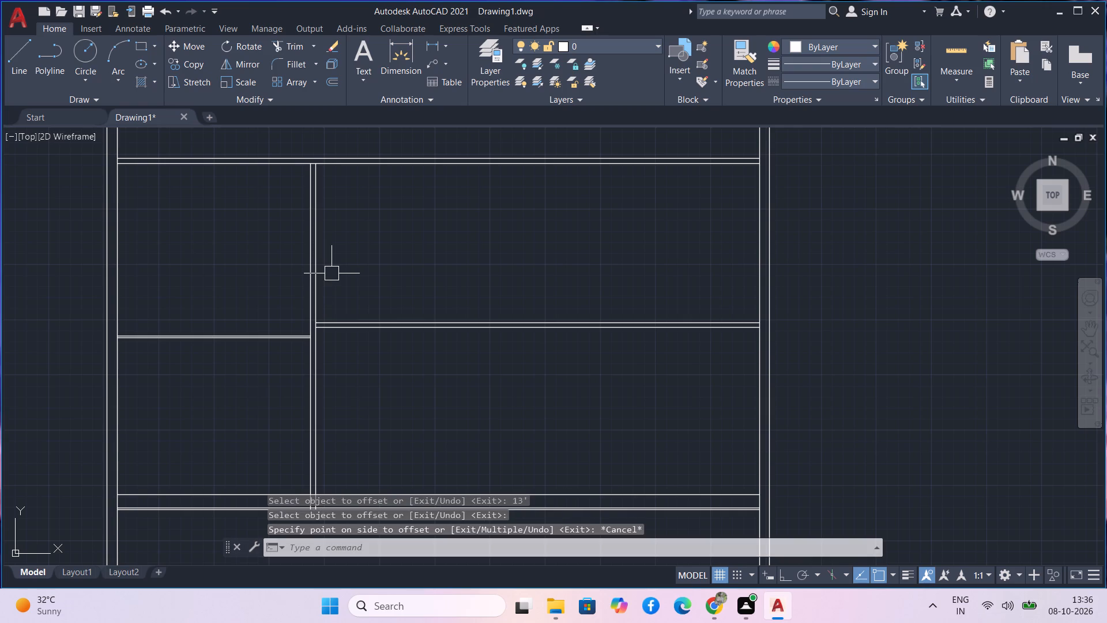
Offset the right line of the vertical partition 13' to the right.
text(o 13')
key(Return)
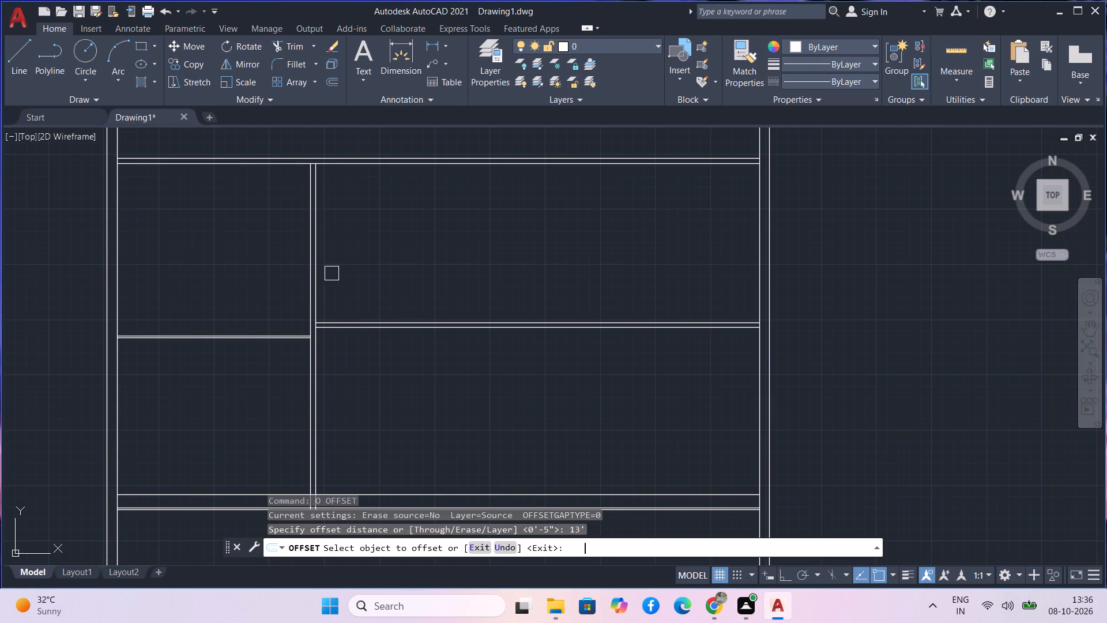
click(319, 264)
click(353, 268)
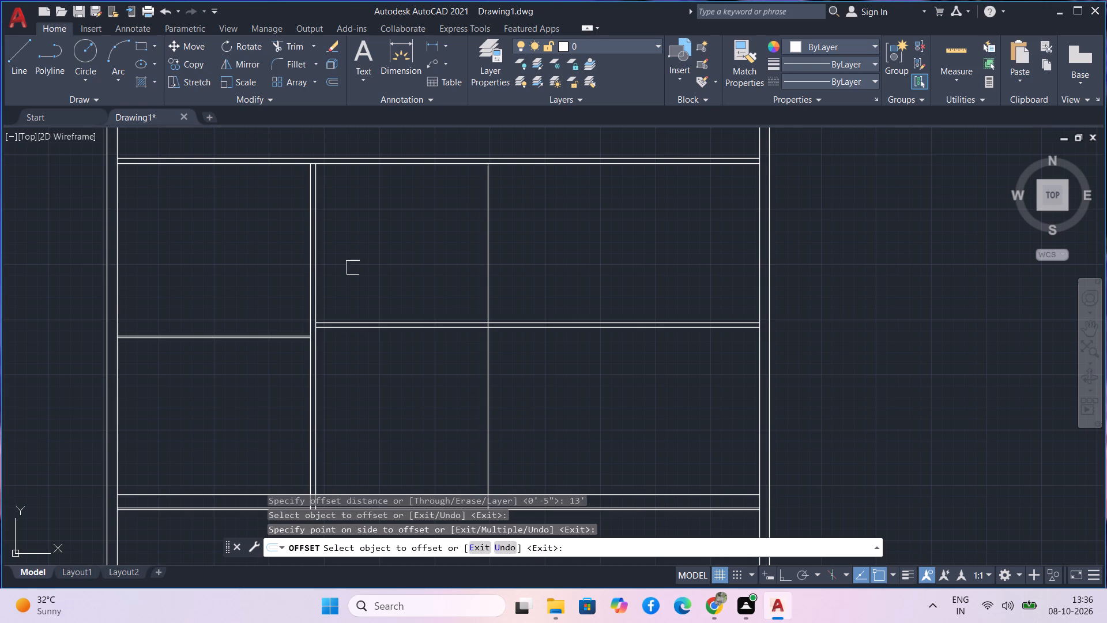
key(Escape)
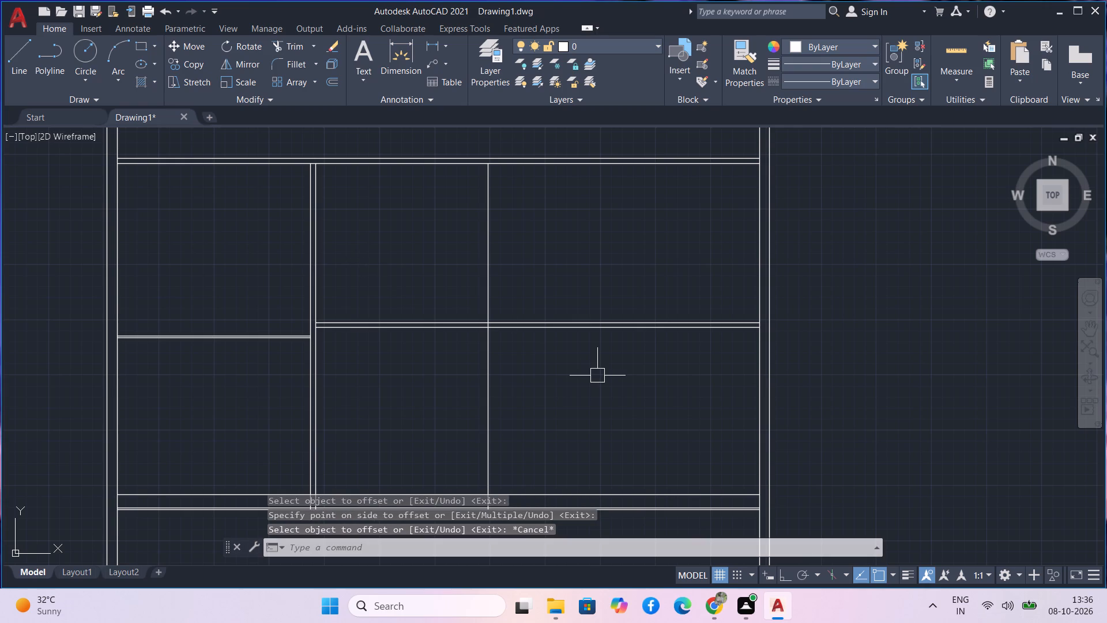
Trim both lines of the new 4.5" horizontal partition to the right of the new vertical line.
key(t)
text(r)
key(space)
drag(598, 393, 623, 279)
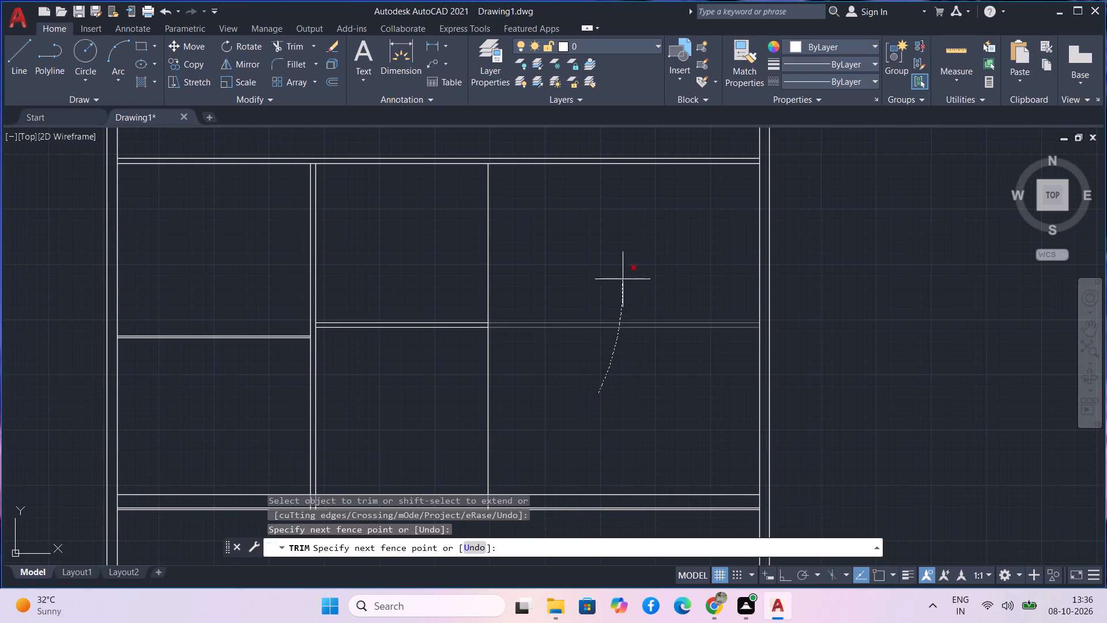
drag(623, 279, 623, 278)
middle_drag(613, 400, 575, 287)
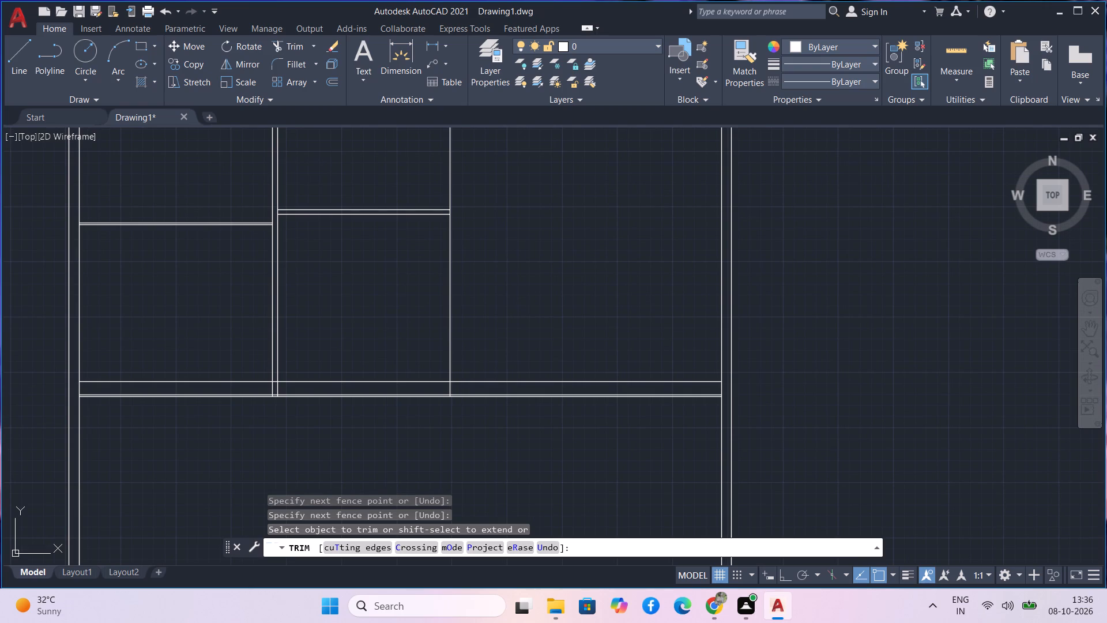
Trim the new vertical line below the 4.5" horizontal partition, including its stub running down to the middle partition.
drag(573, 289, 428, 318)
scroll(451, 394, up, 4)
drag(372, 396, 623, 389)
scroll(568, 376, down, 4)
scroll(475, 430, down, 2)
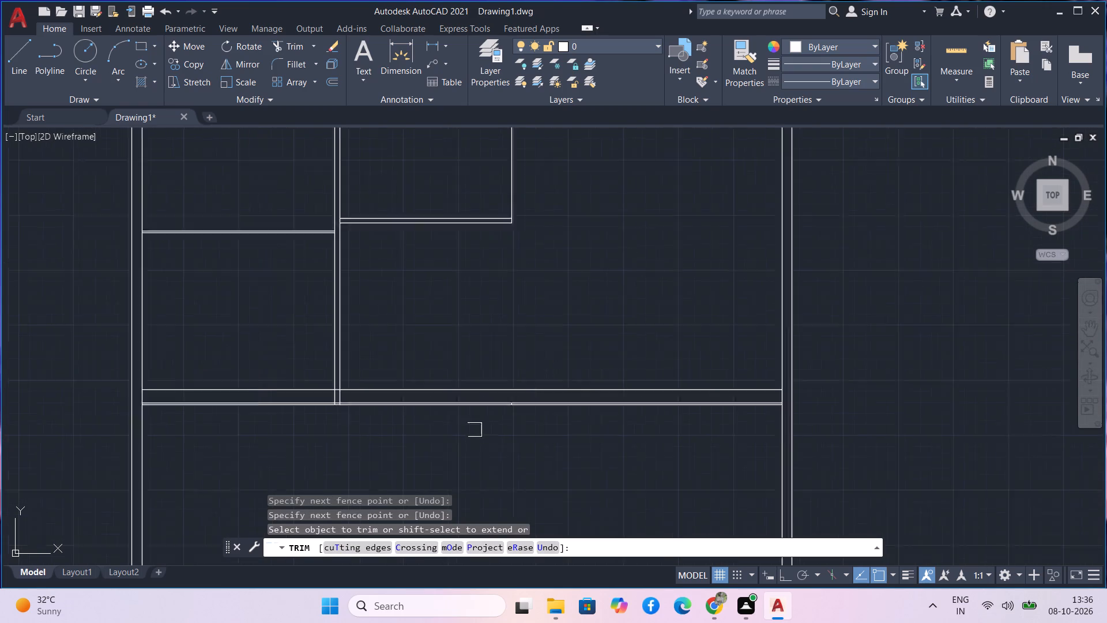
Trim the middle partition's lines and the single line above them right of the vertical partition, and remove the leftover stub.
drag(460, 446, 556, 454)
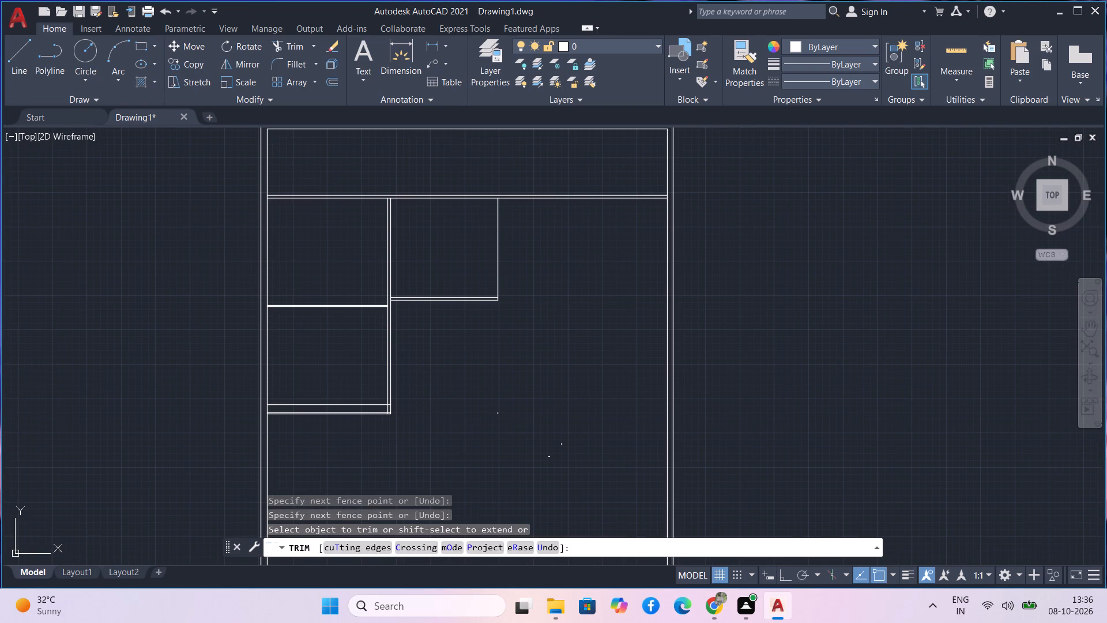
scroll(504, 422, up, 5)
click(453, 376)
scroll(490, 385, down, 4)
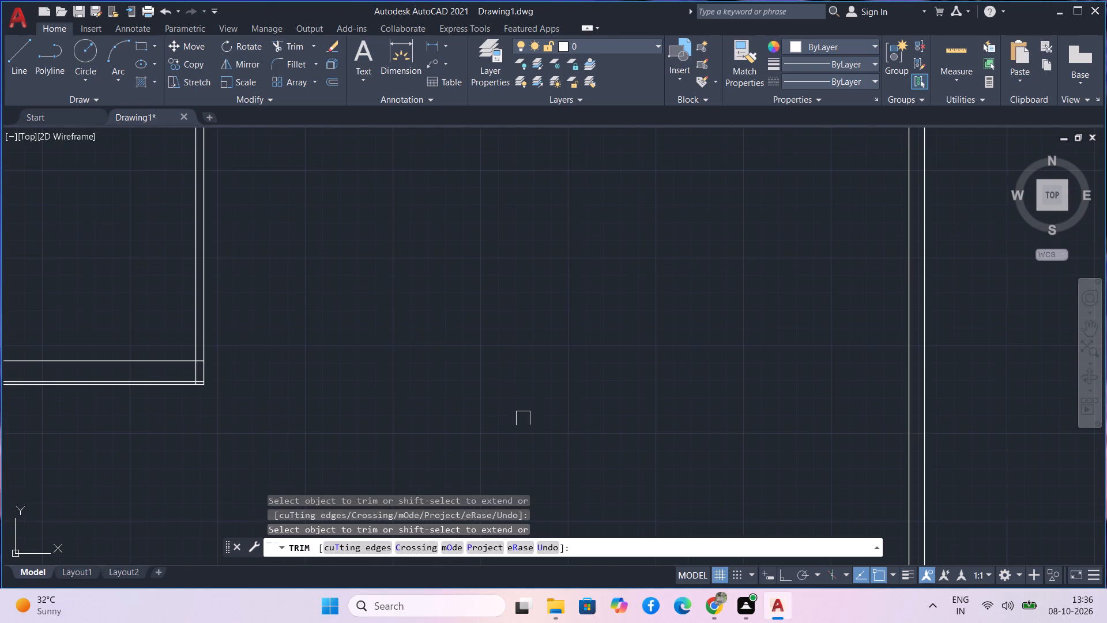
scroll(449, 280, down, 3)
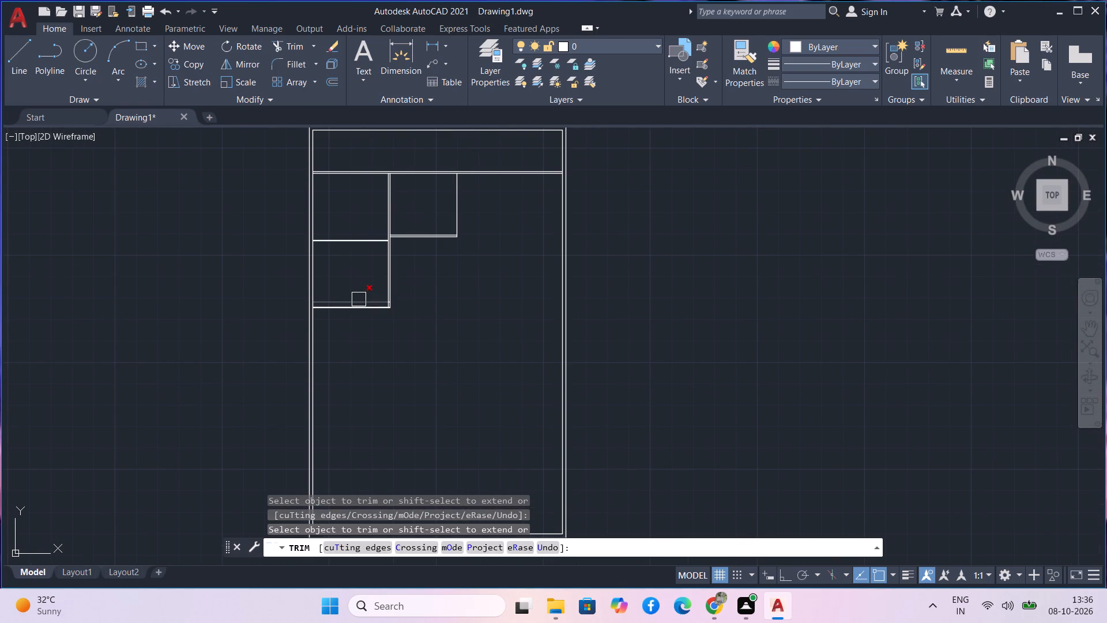
Quick-measure around the corner where the vertical partition meets the middle partition.
scroll(359, 299, up, 2)
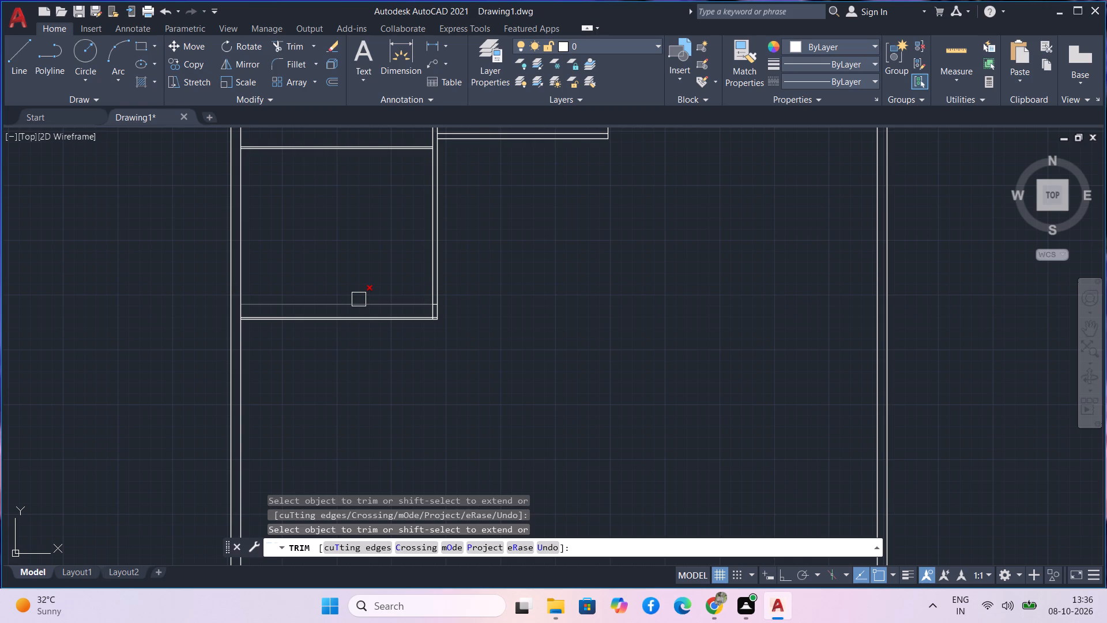
scroll(360, 298, down, 1)
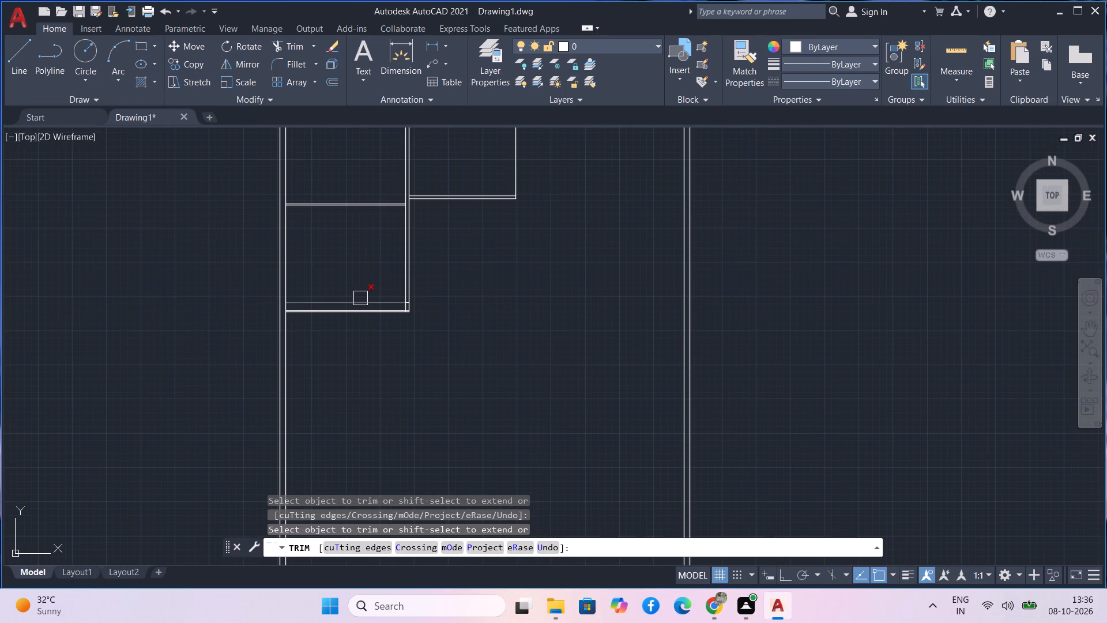
middle_drag(530, 290, 517, 381)
scroll(353, 399, up, 3)
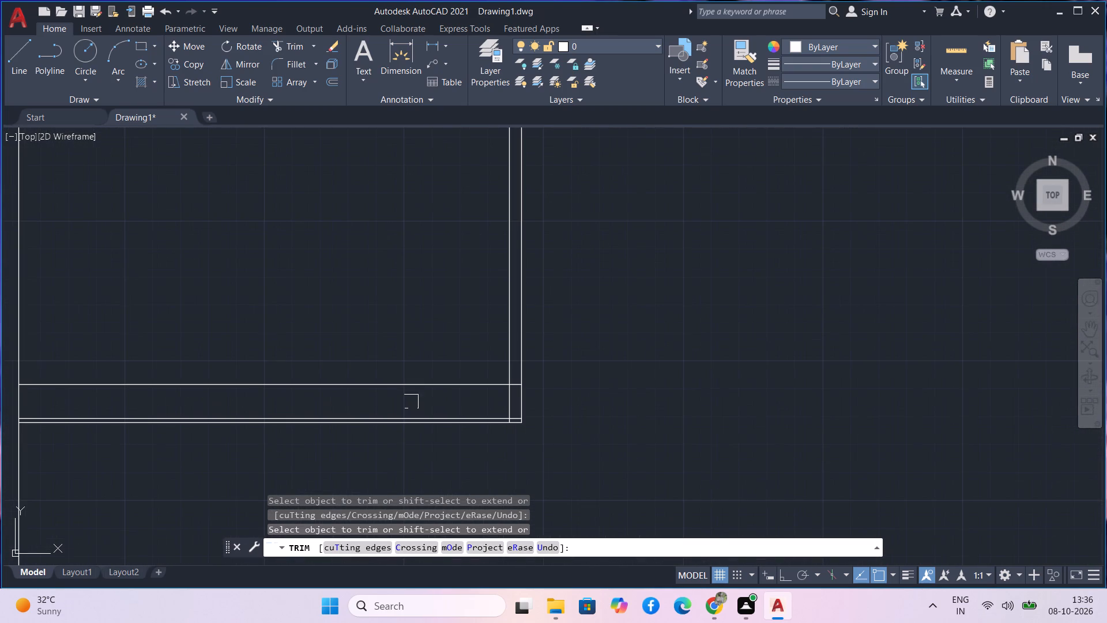
scroll(425, 403, up, 1)
middle_drag(425, 403, 242, 353)
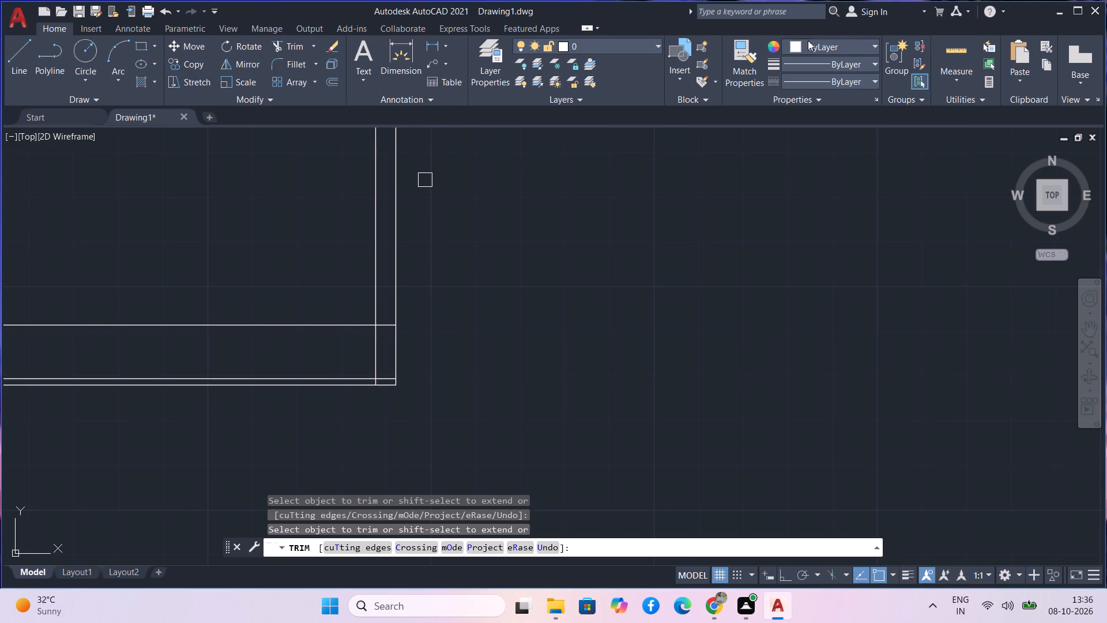
click(950, 47)
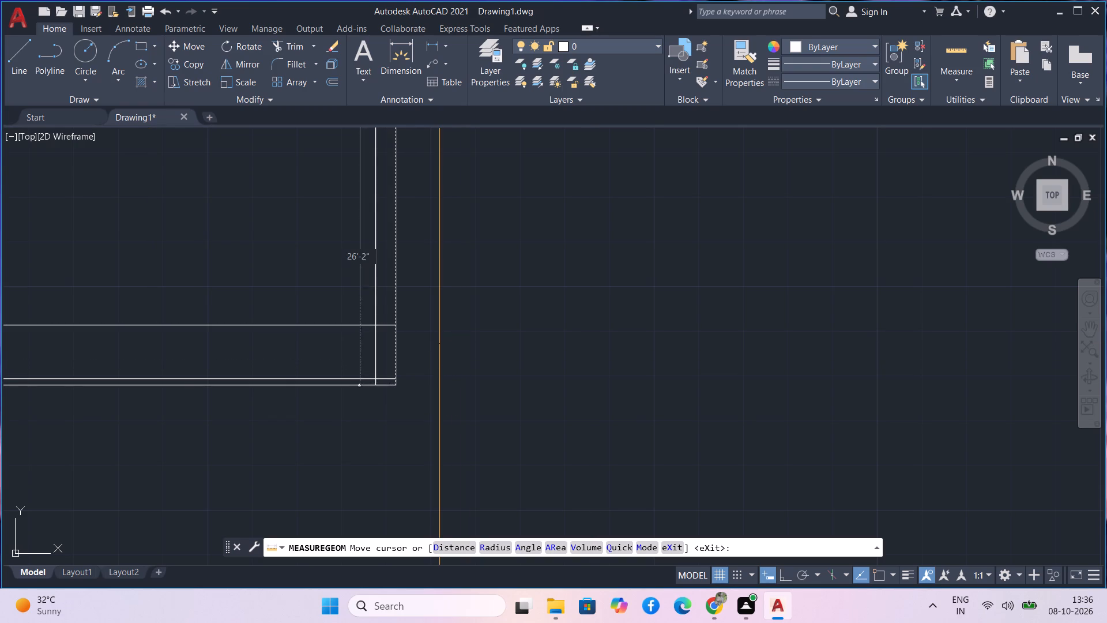
key(Escape)
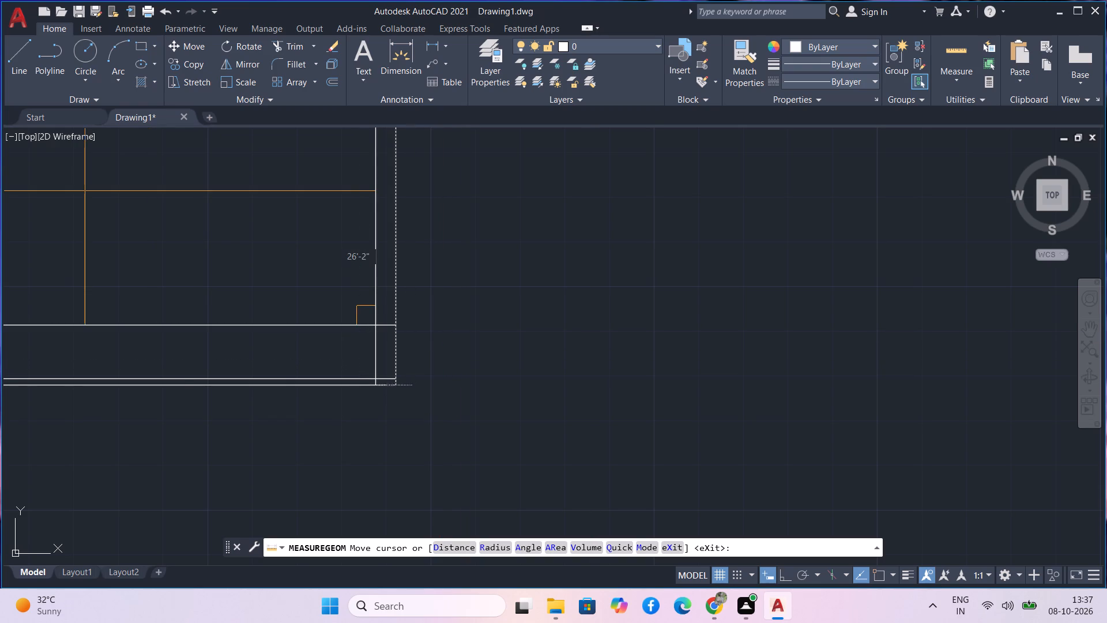
key(Escape)
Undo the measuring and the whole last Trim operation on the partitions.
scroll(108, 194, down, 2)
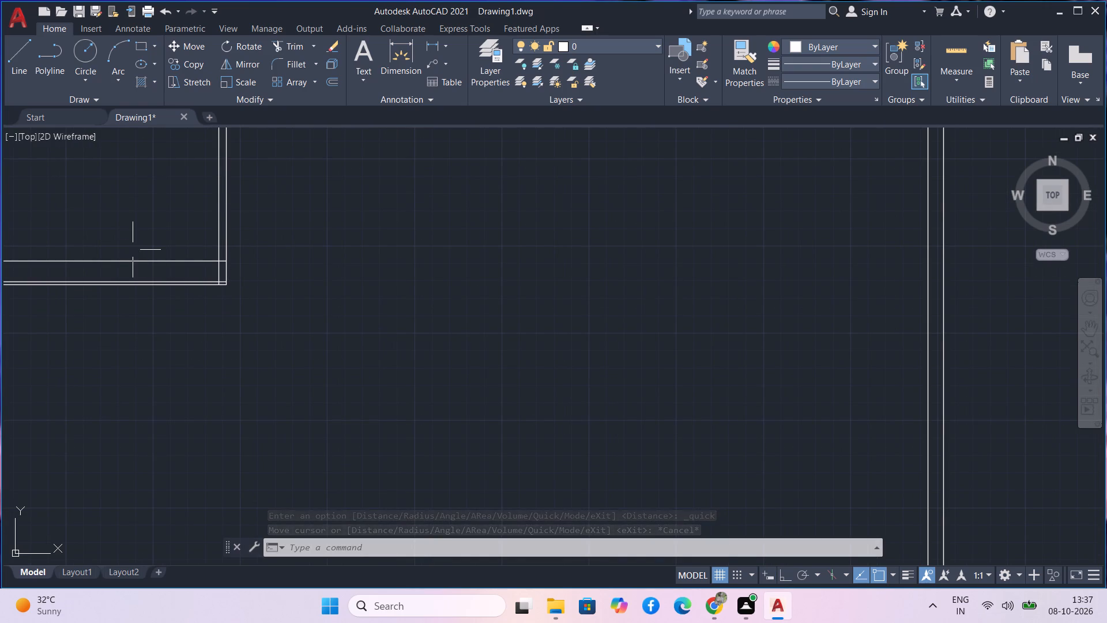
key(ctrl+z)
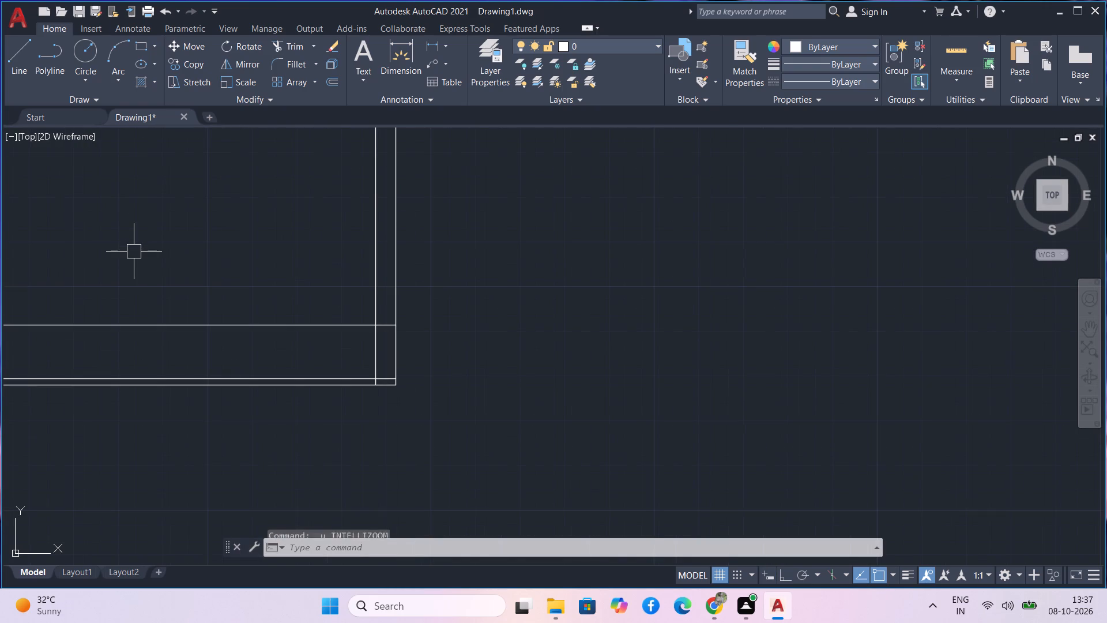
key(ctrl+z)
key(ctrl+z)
Trim both lines of the 4.5" horizontal partition right of the new vertical line, and trim that vertical line below the partition.
scroll(143, 273, down, 1)
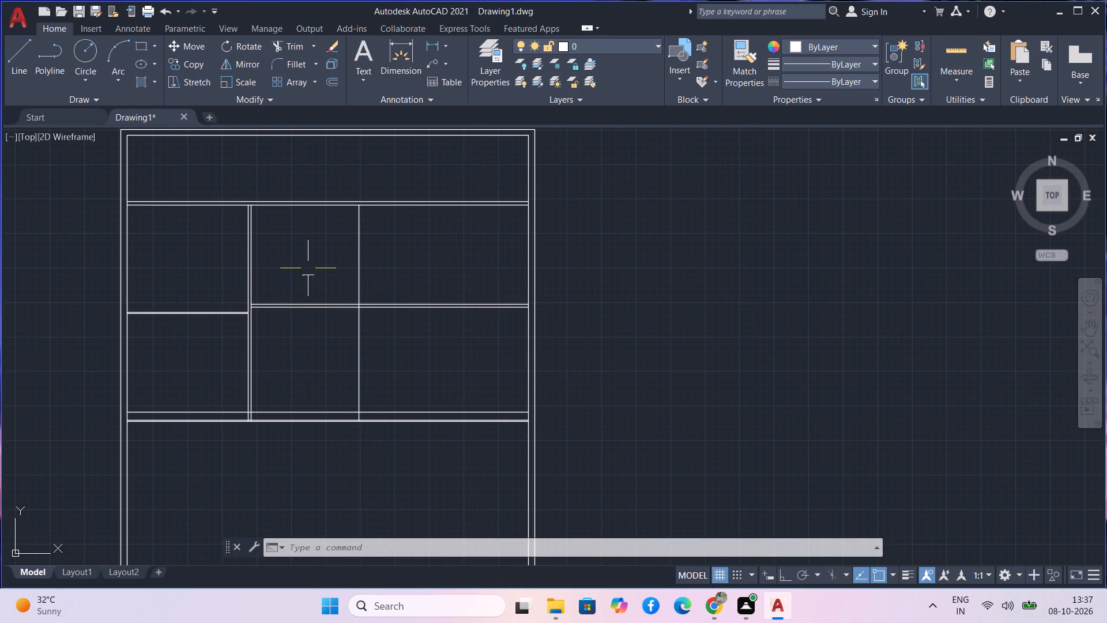
text(tr)
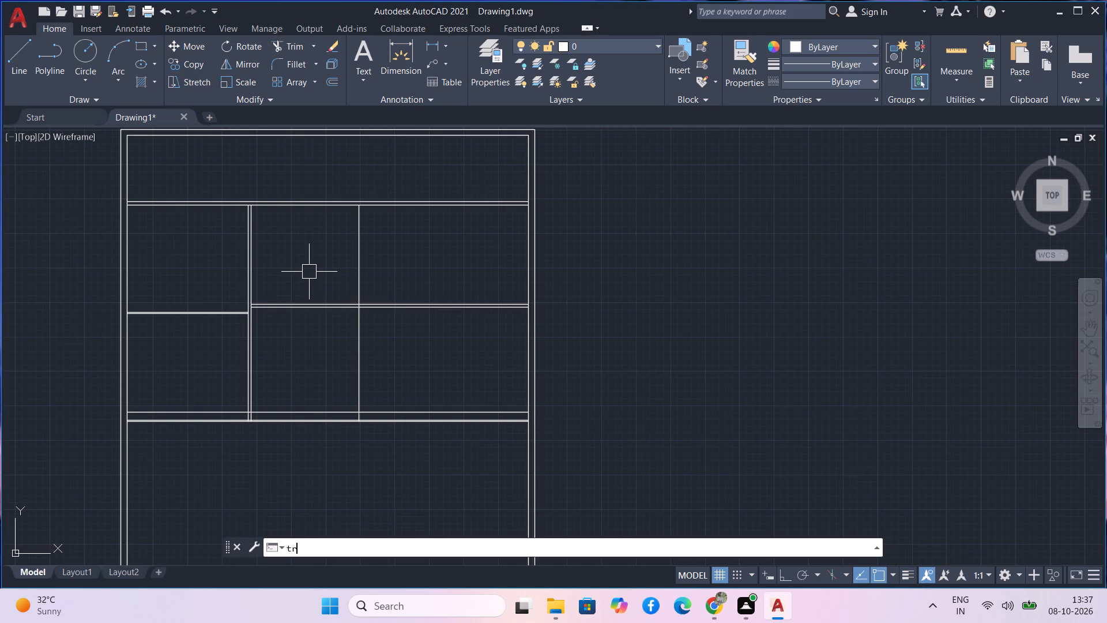
key(space)
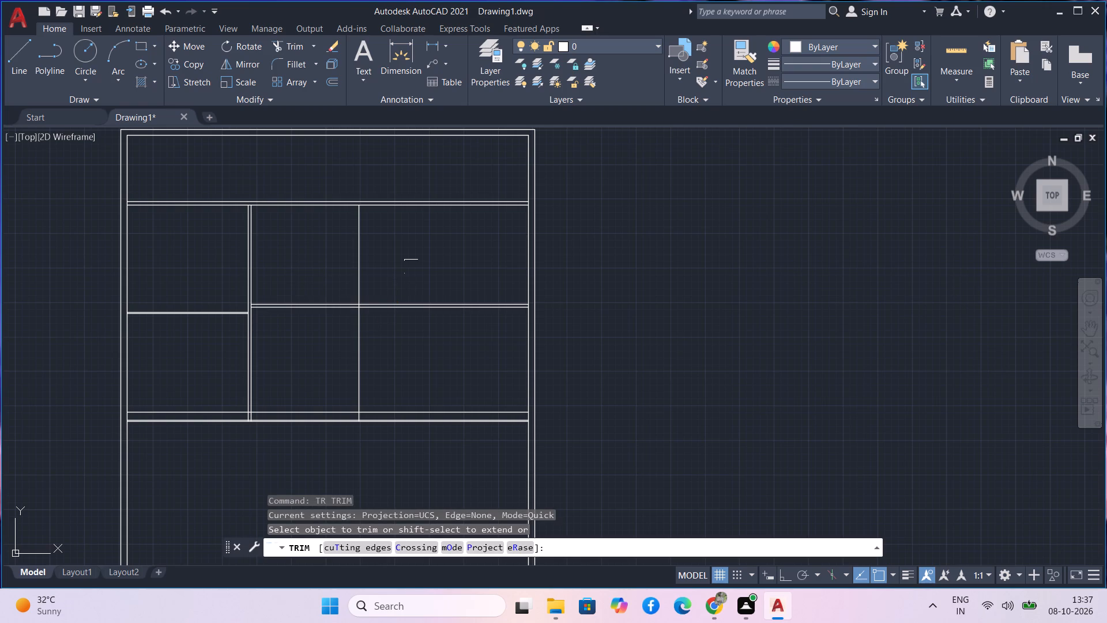
drag(411, 267, 431, 329)
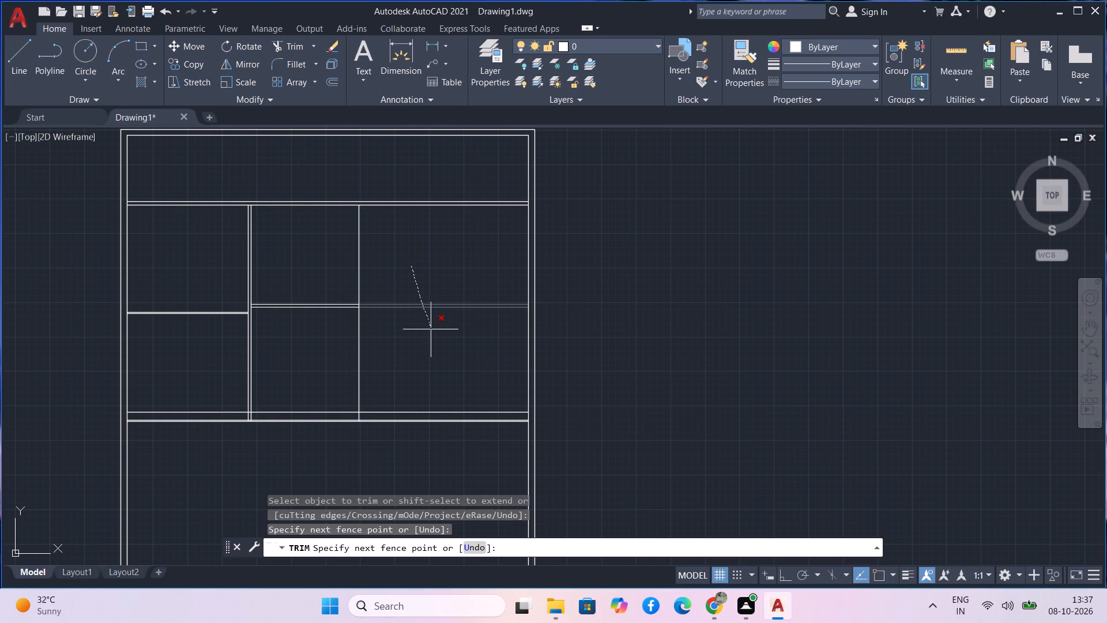
drag(431, 329, 312, 376)
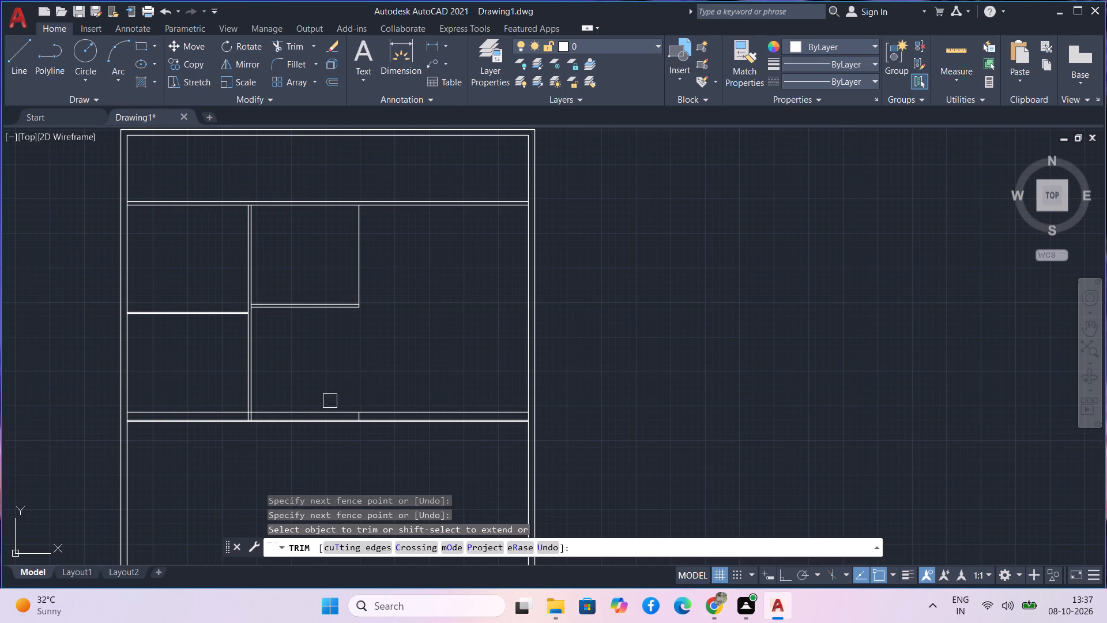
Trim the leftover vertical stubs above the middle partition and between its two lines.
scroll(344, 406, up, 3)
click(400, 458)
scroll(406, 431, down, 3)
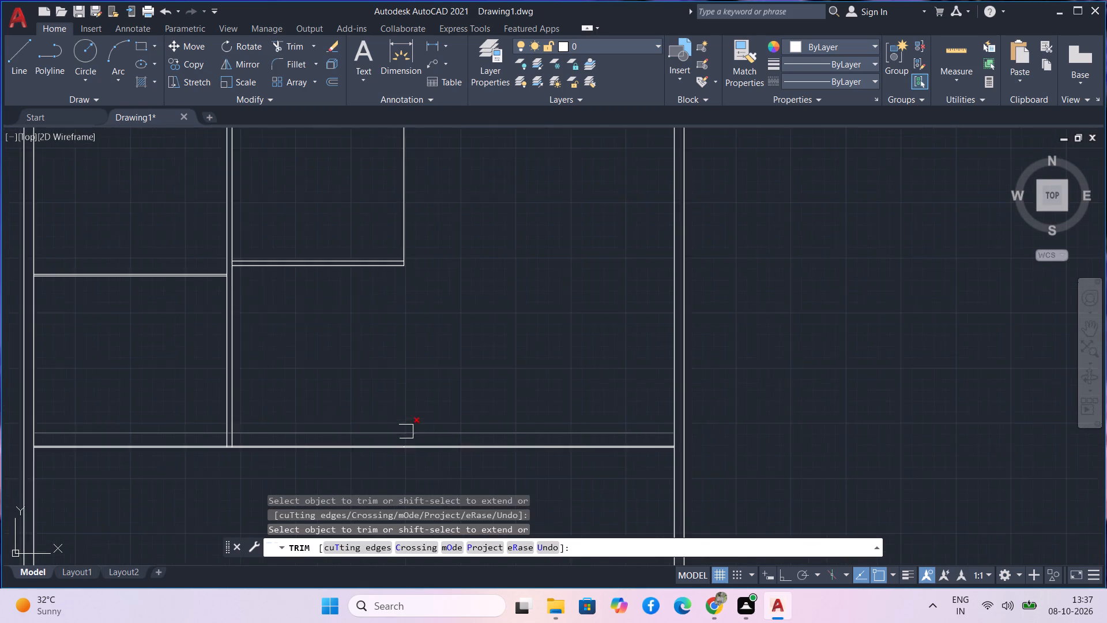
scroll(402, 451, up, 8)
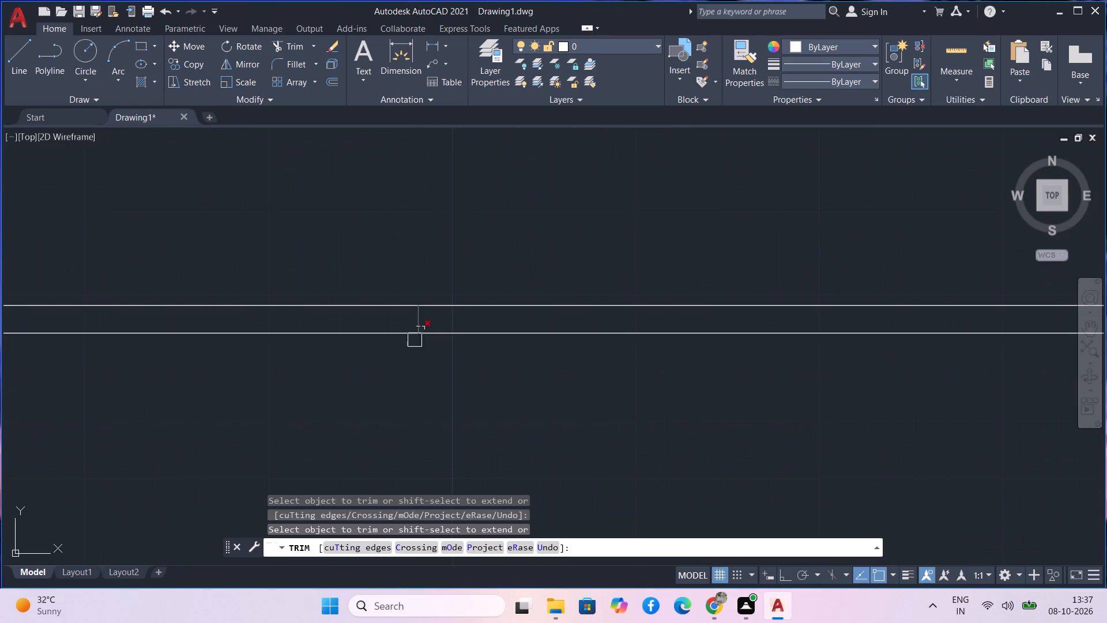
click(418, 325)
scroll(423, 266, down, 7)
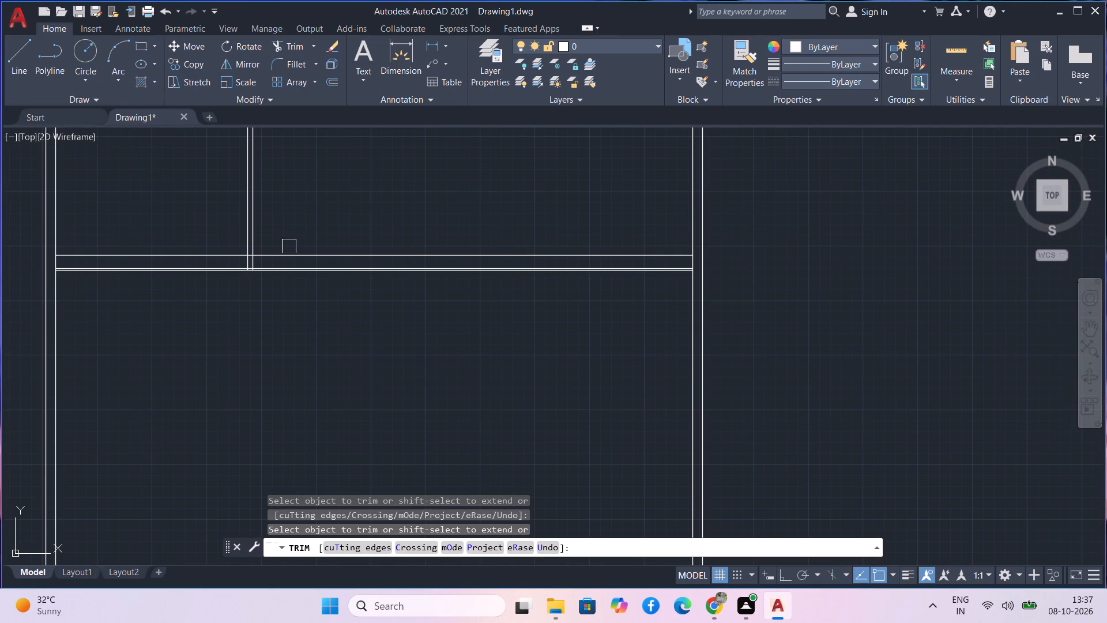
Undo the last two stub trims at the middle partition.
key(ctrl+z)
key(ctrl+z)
Trim away the entire single horizontal line above the middle partition, including its piece inside the vertical partition and the vertical stub beneath it.
scroll(292, 239, down, 3)
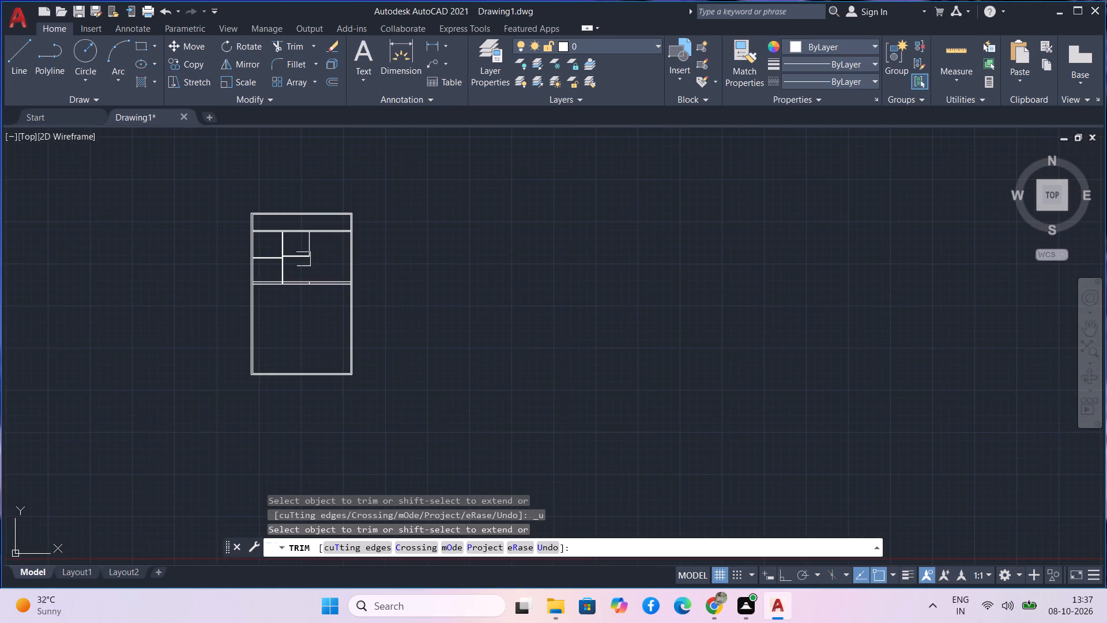
scroll(289, 290, up, 4)
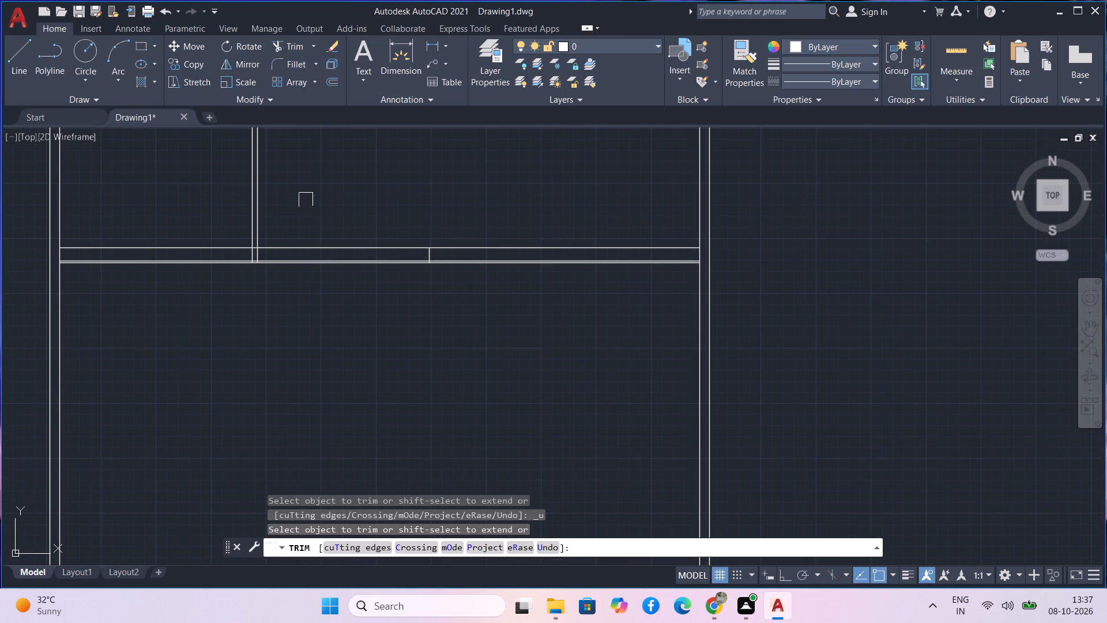
middle_drag(308, 194, 326, 257)
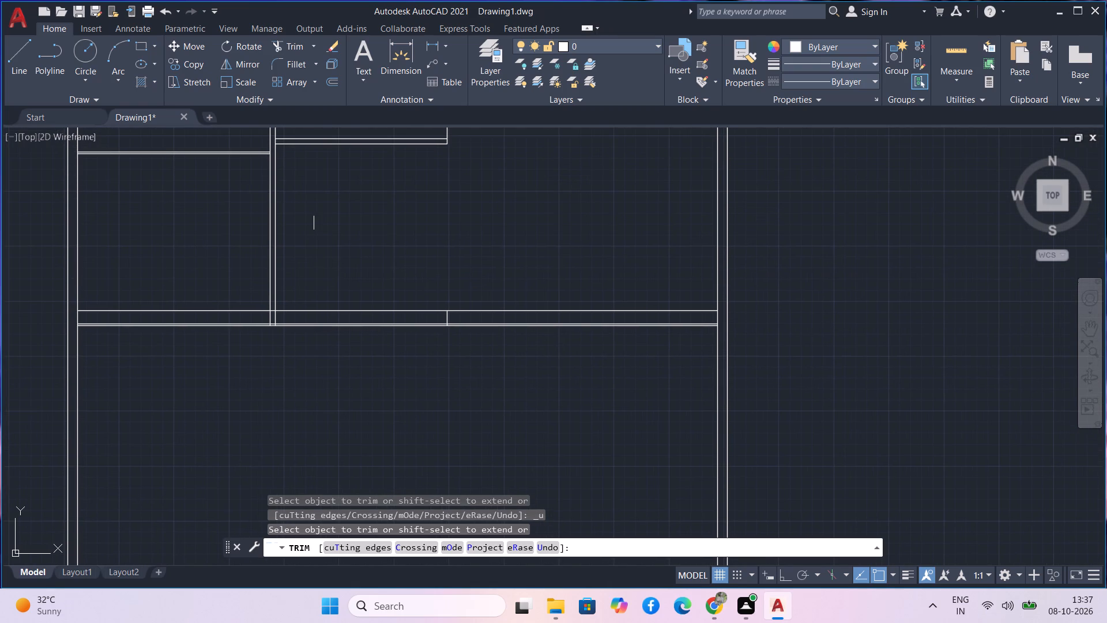
click(347, 305)
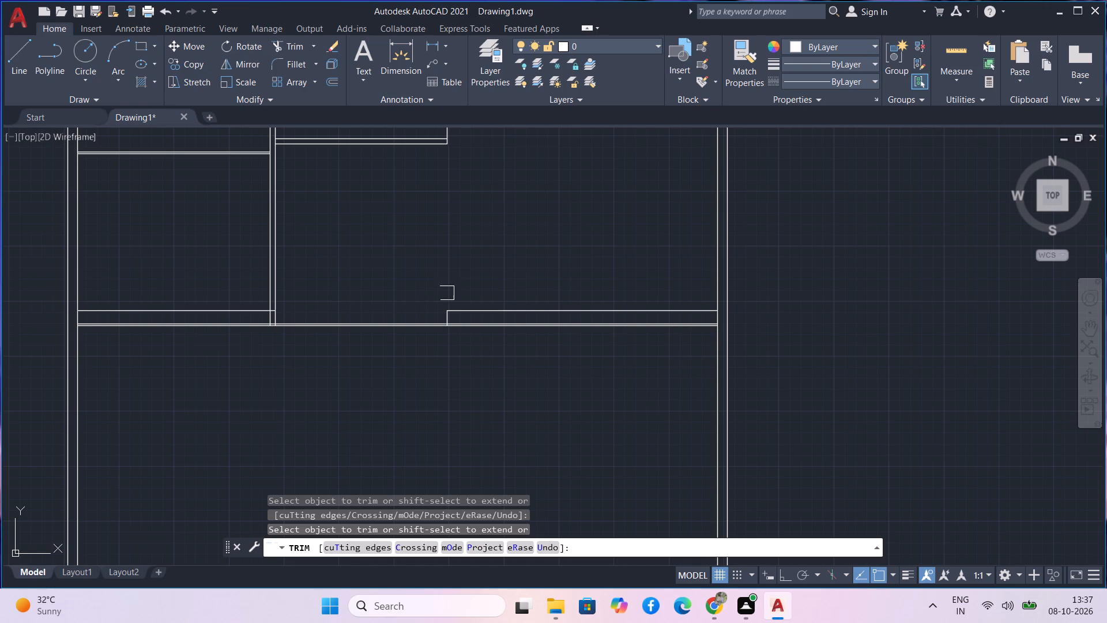
click(473, 305)
click(450, 309)
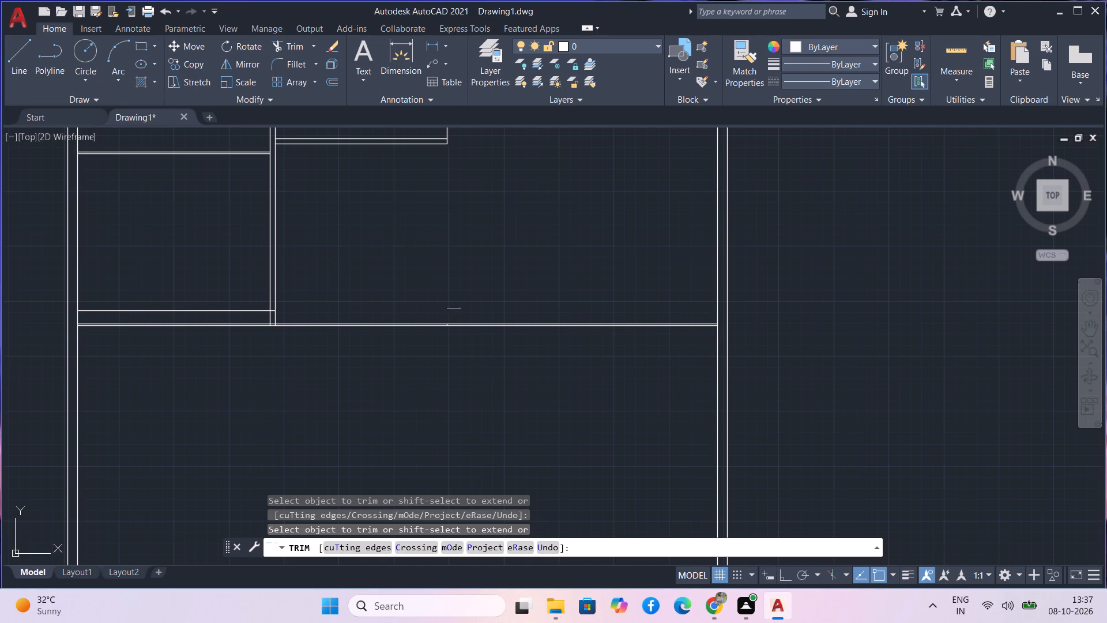
click(189, 305)
scroll(266, 314, up, 4)
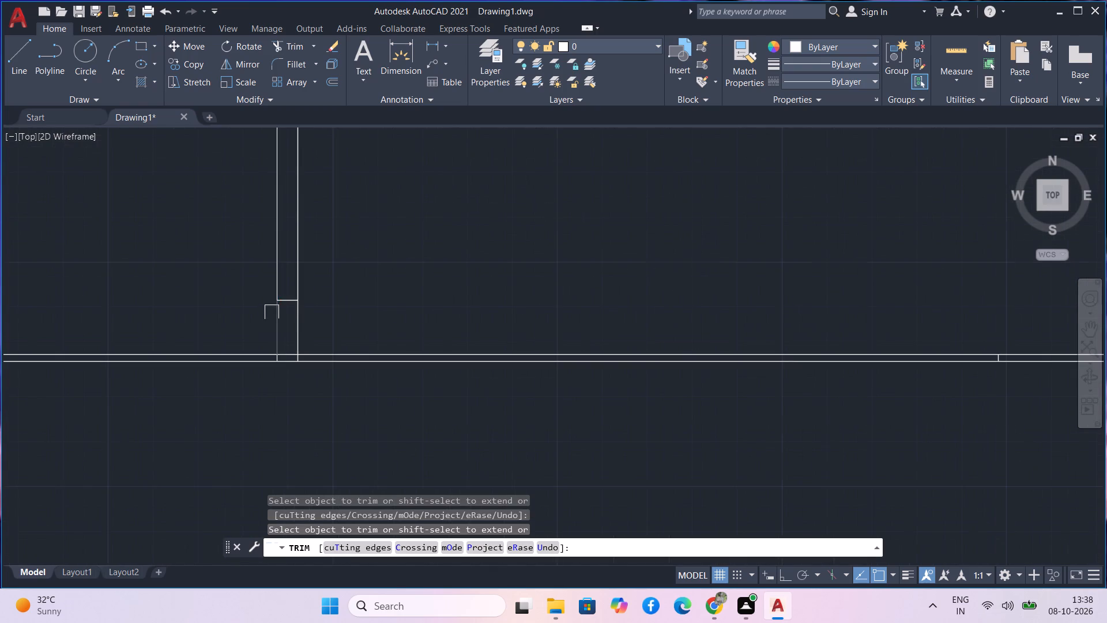
scroll(272, 312, up, 1)
drag(314, 248, 314, 300)
scroll(317, 283, down, 3)
scroll(451, 181, down, 2)
Trim the overlapping lines where the vertical partition meets the middle partition to open the wall junction.
middle_drag(469, 213, 431, 246)
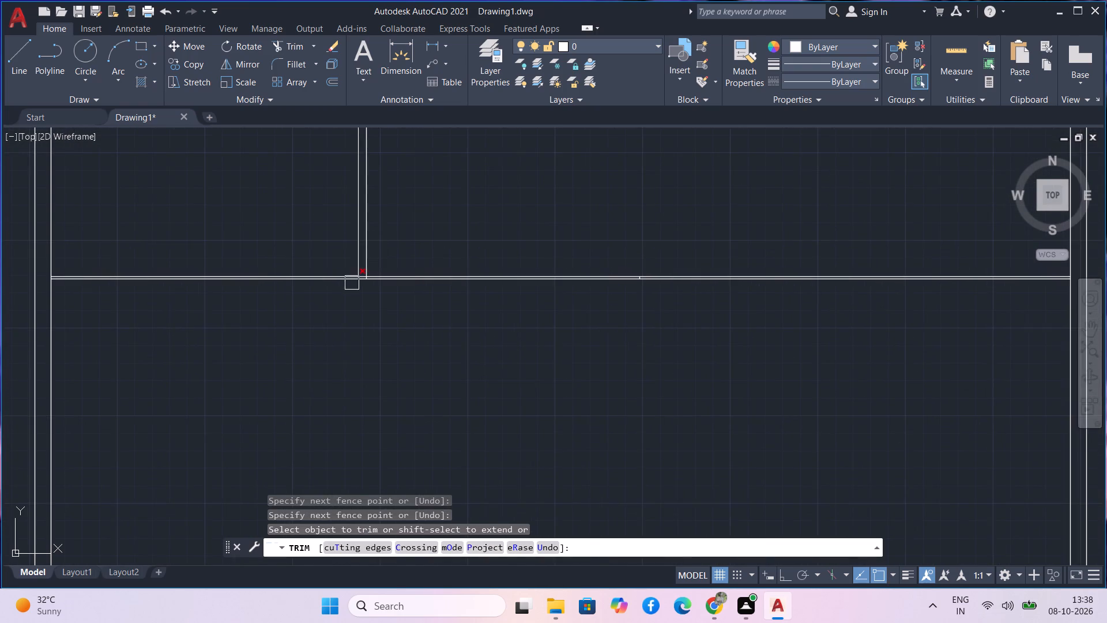
scroll(352, 283, up, 6)
scroll(417, 245, up, 2)
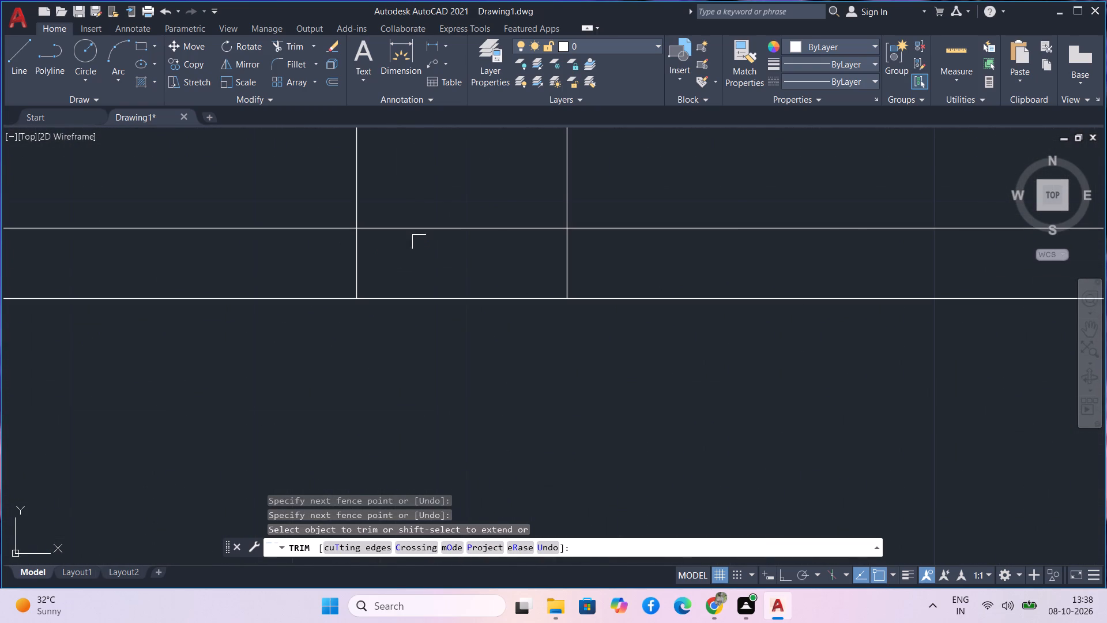
drag(441, 182, 496, 260)
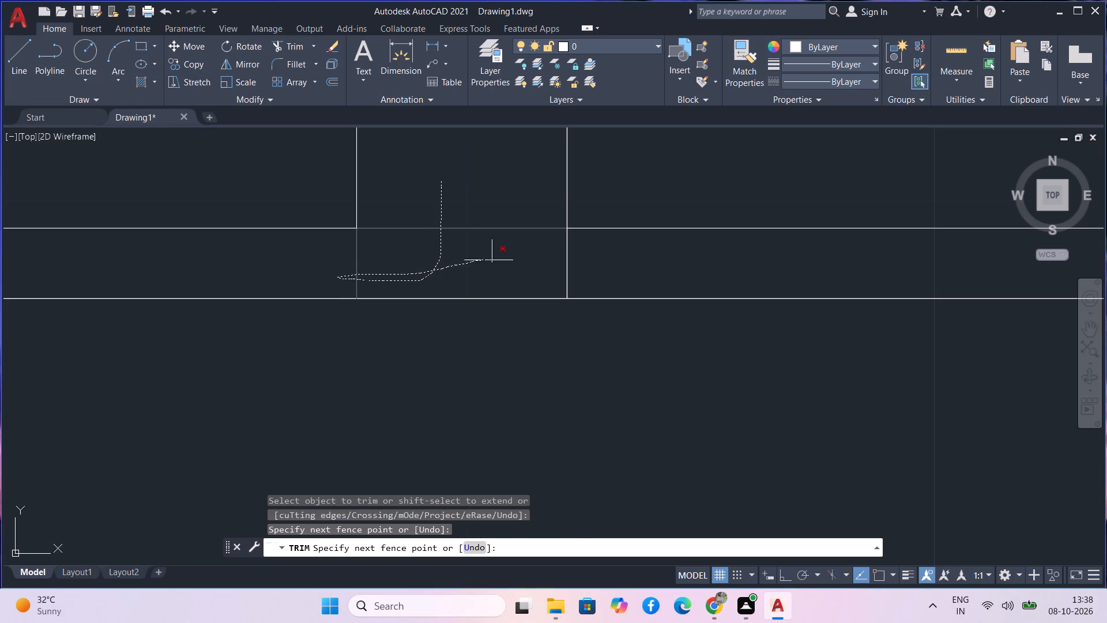
drag(496, 260, 596, 260)
scroll(423, 260, down, 6)
scroll(363, 277, down, 1)
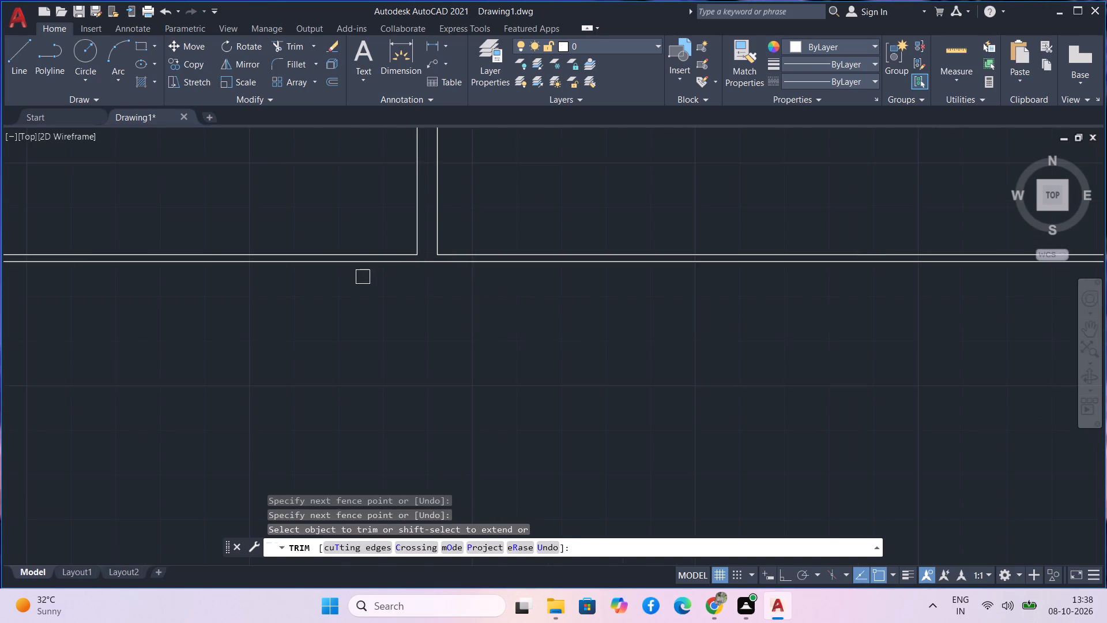
Trim the leftover short vertical stub between the middle partition's two lines, to the right of the vertical partition.
scroll(363, 277, down, 3)
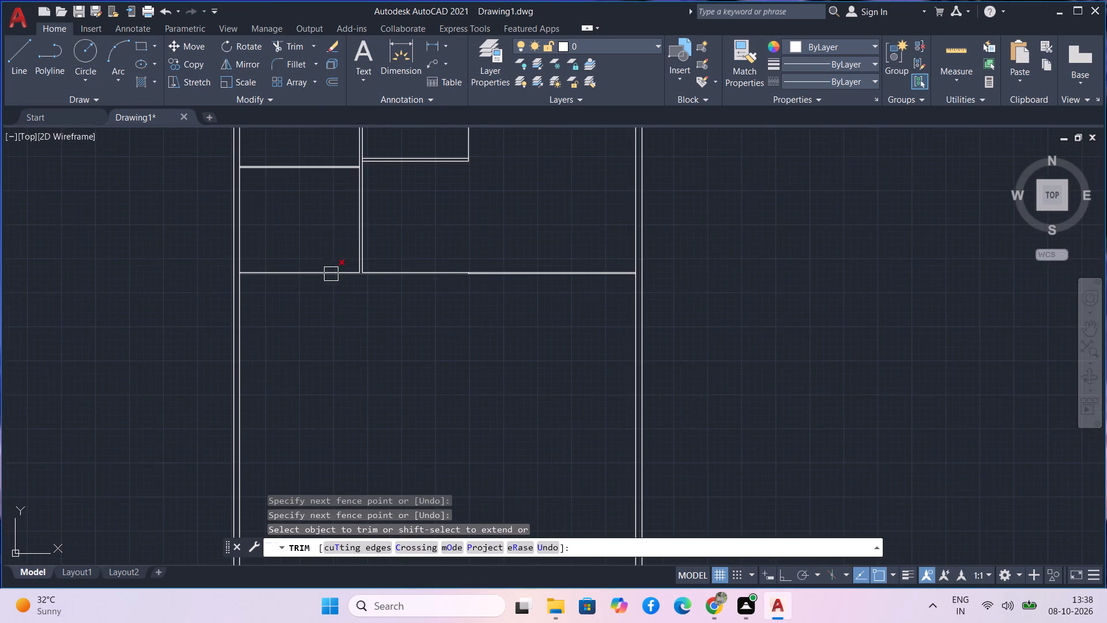
middle_drag(331, 274, 338, 365)
scroll(472, 354, up, 4)
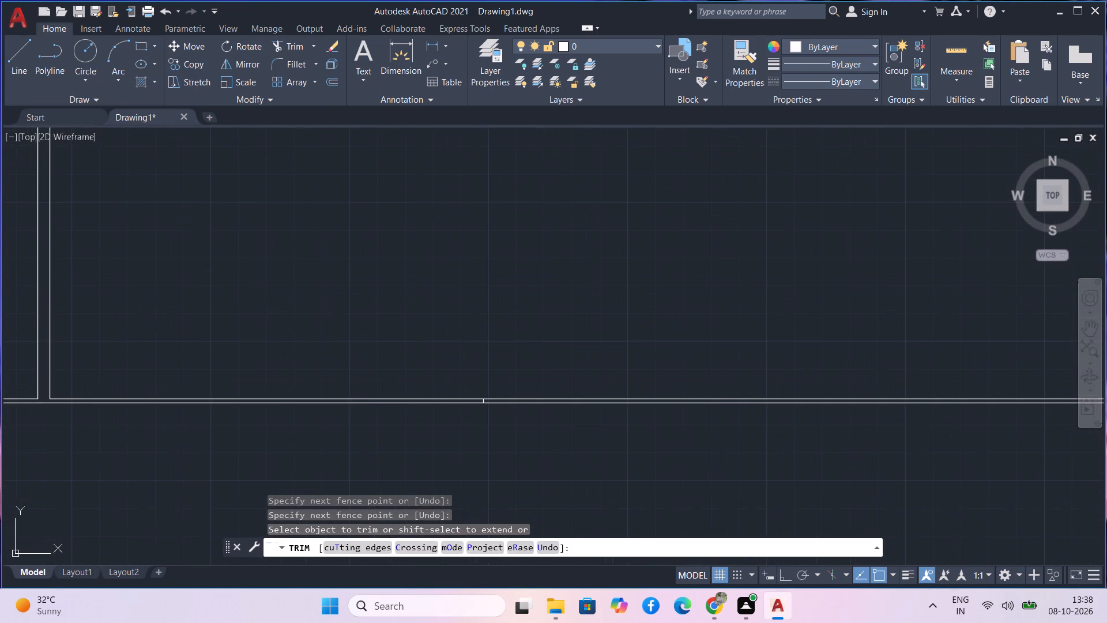
scroll(484, 397, up, 4)
drag(490, 433, 467, 433)
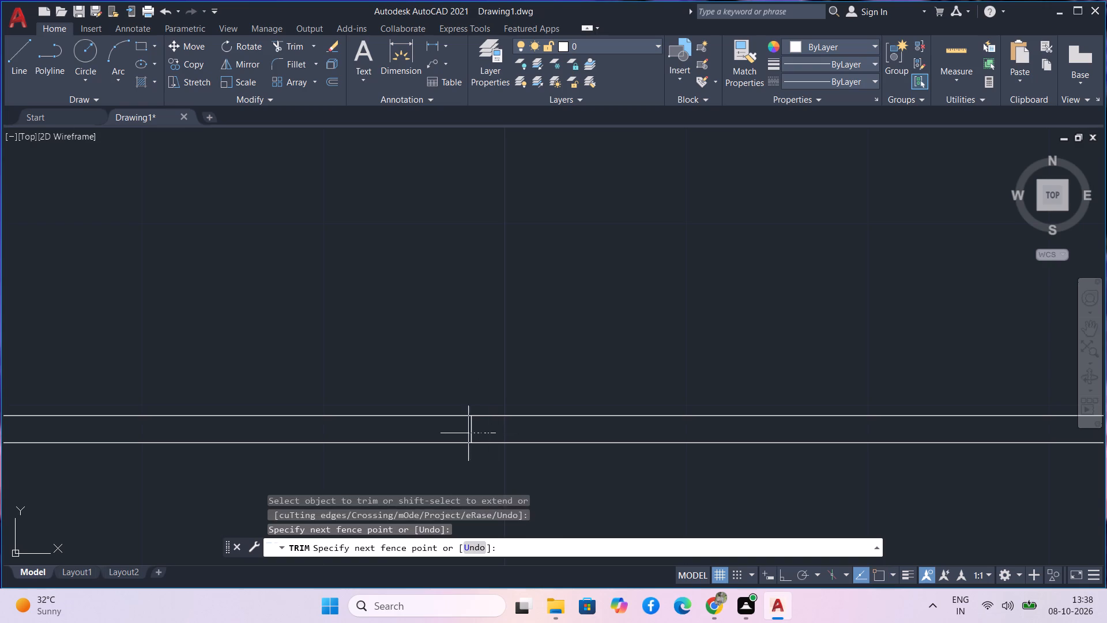
drag(467, 433, 458, 433)
scroll(458, 428, down, 4)
scroll(661, 468, down, 2)
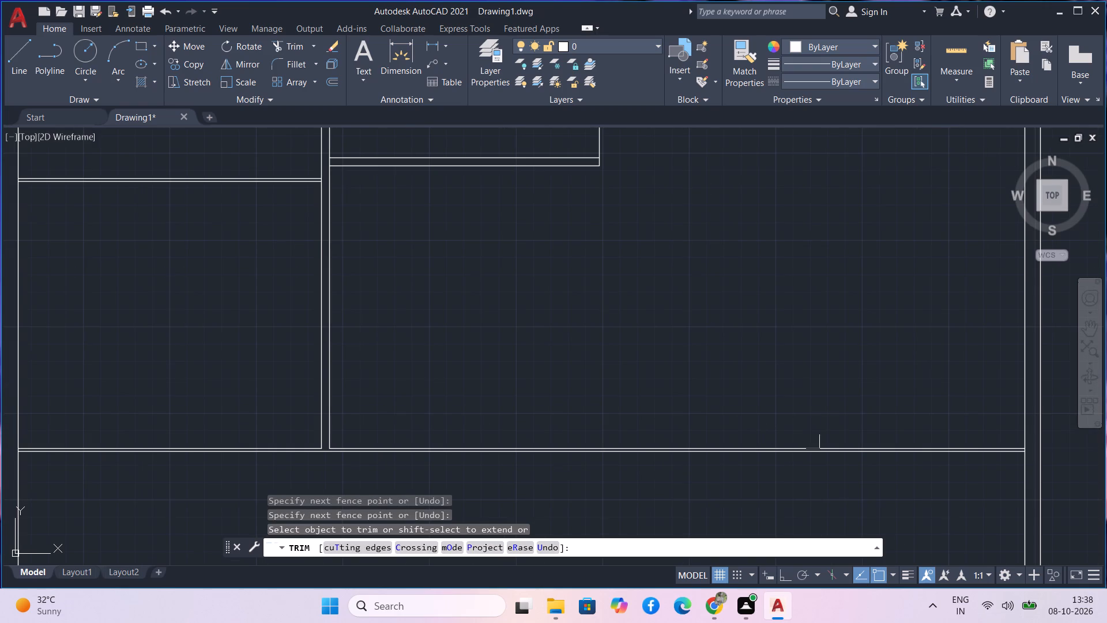
Undo the last four trims around the junction of the vertical partition and the middle partition.
middle_drag(144, 471, 152, 471)
middle_drag(152, 471, 297, 441)
scroll(186, 434, up, 4)
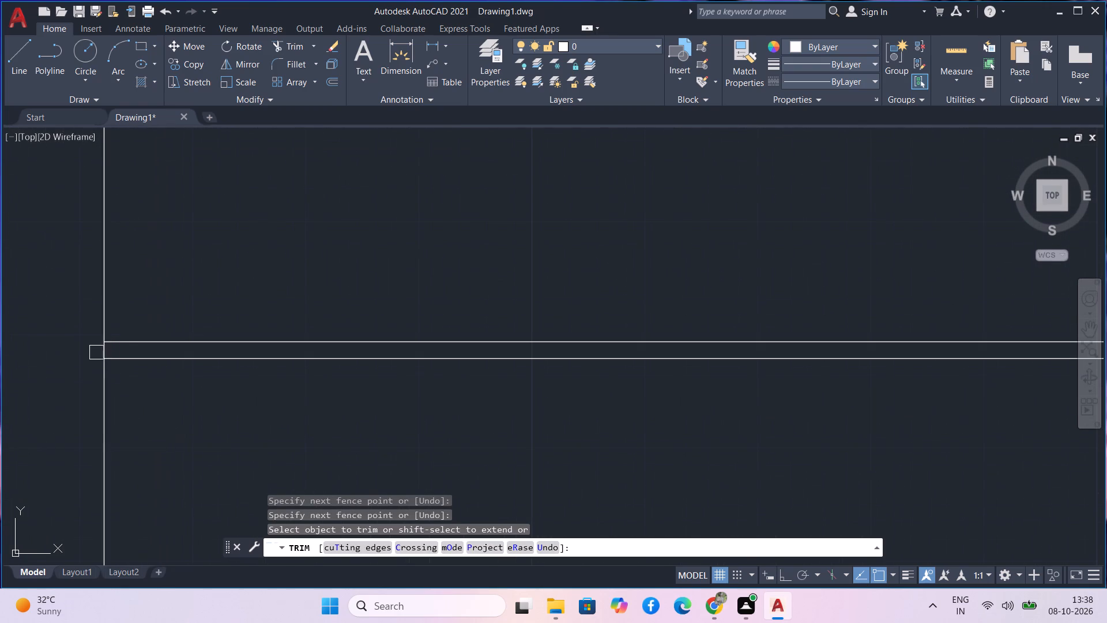
scroll(322, 408, down, 2)
scroll(571, 381, down, 2)
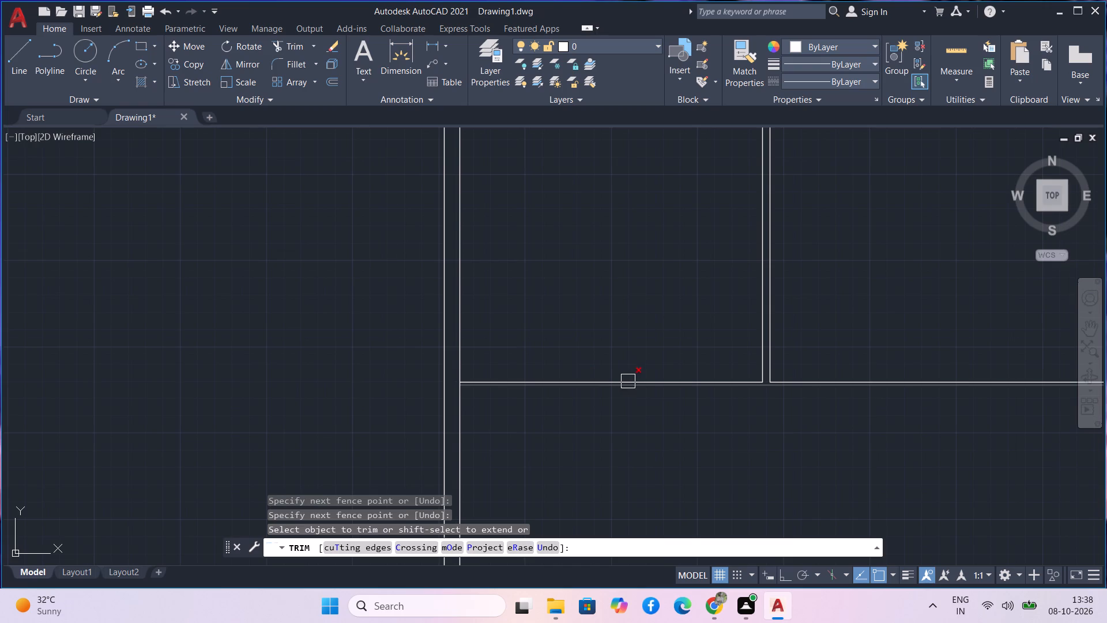
key(ctrl+z)
key(ctrl+z)
key(ctrl+z)
key(ctrl+z)
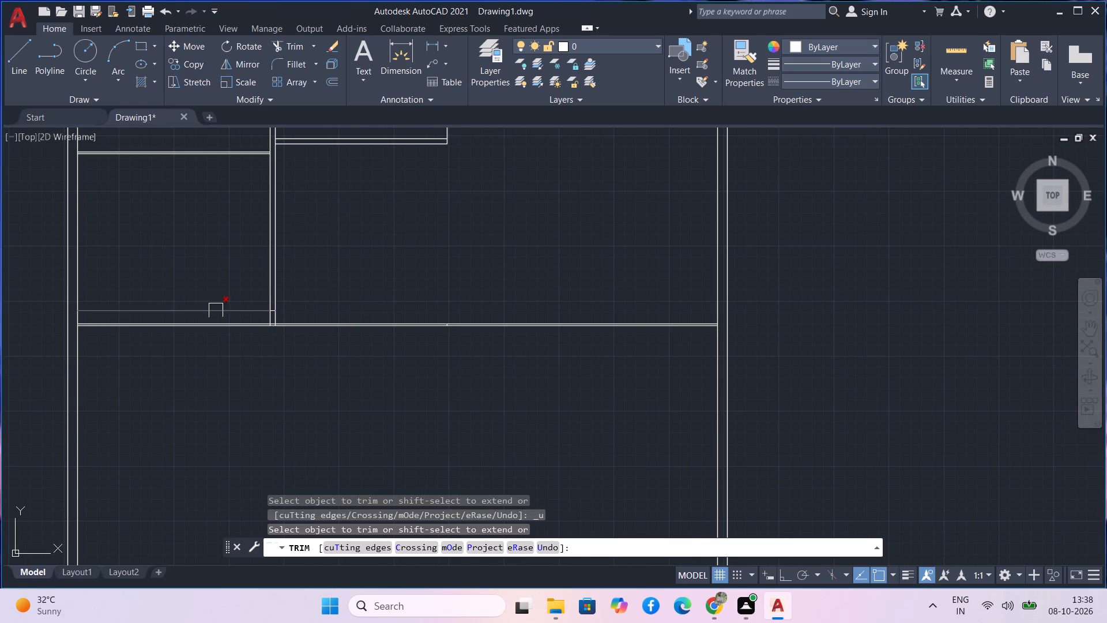
Trim the single horizontal line just above the middle partition, both across the left room and inside the vertical partition.
click(216, 310)
scroll(268, 305, up, 5)
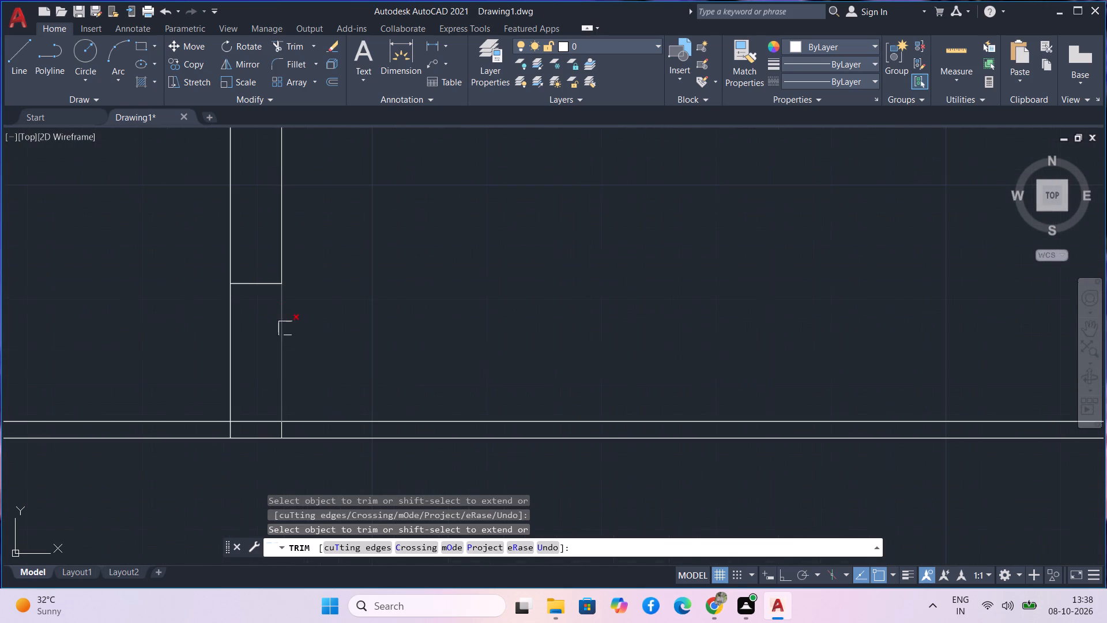
click(244, 287)
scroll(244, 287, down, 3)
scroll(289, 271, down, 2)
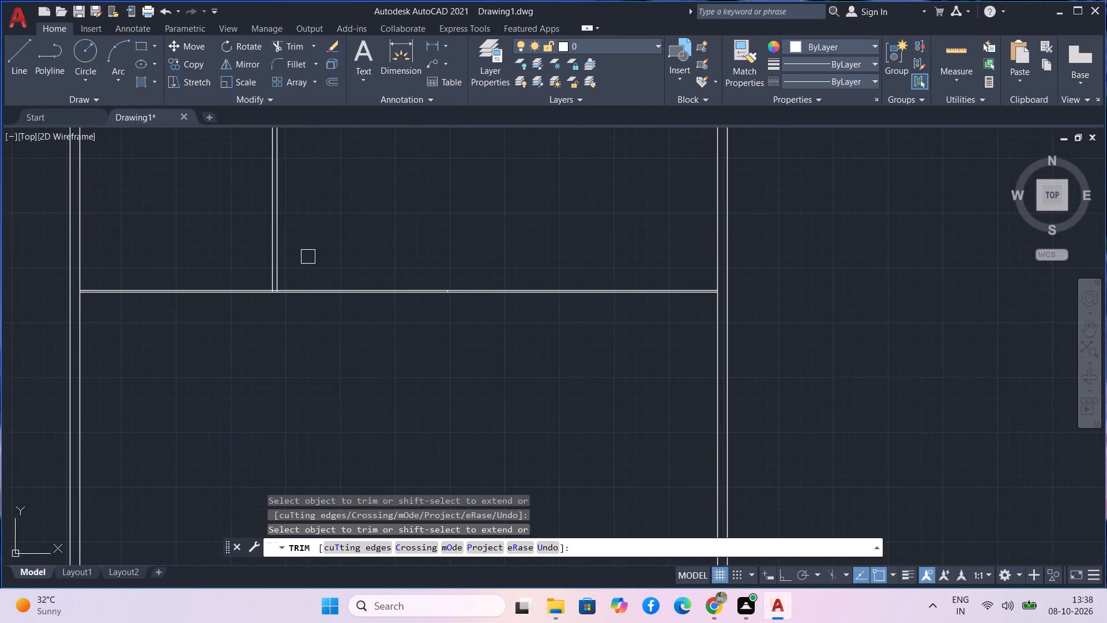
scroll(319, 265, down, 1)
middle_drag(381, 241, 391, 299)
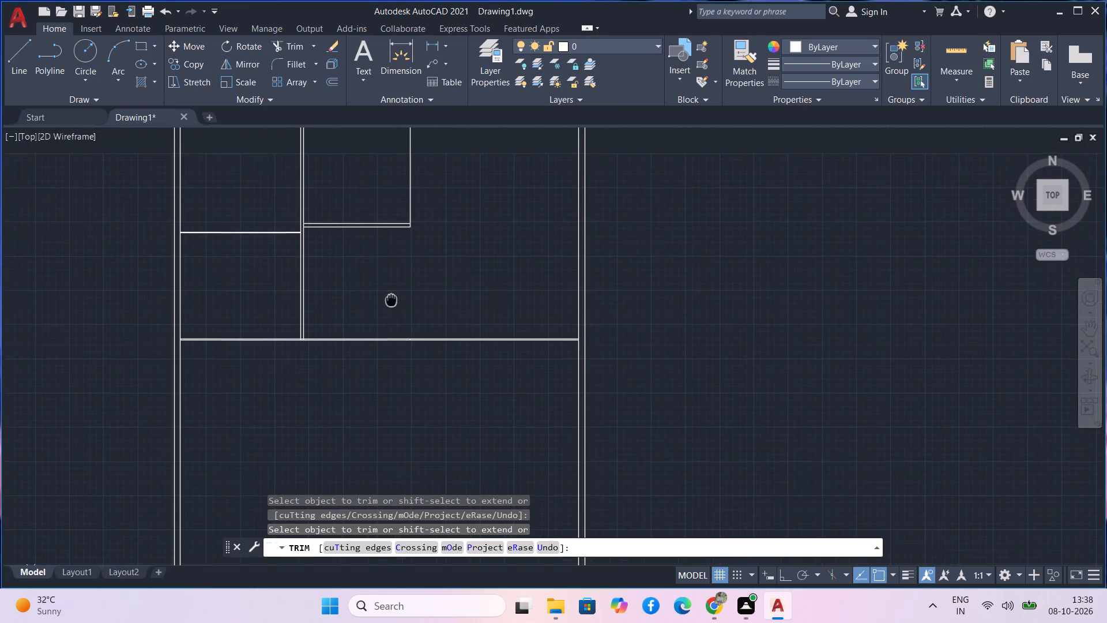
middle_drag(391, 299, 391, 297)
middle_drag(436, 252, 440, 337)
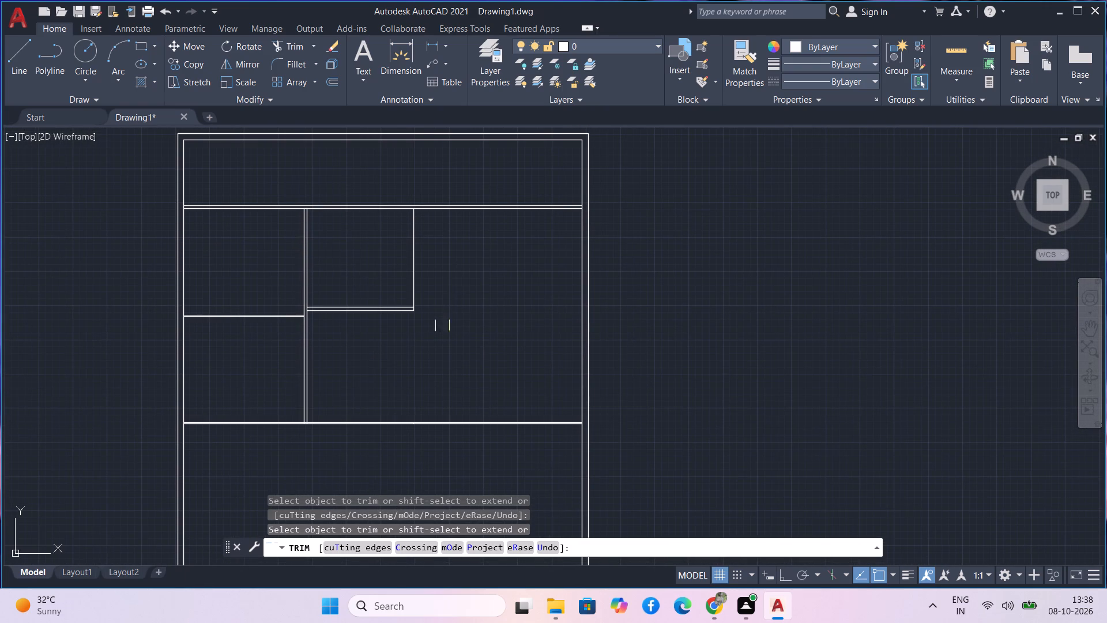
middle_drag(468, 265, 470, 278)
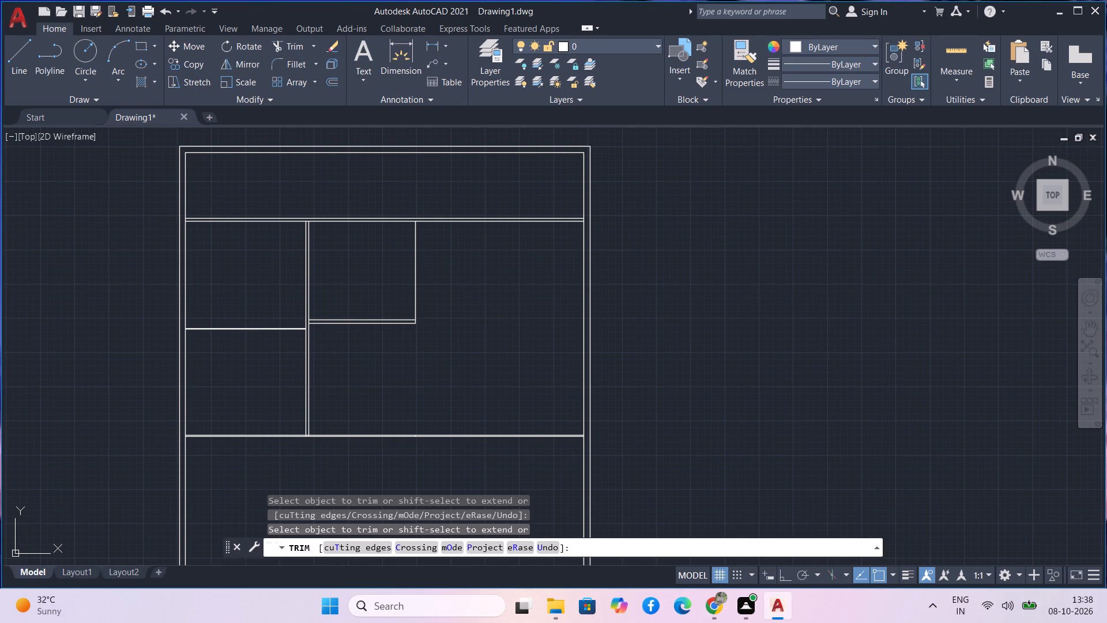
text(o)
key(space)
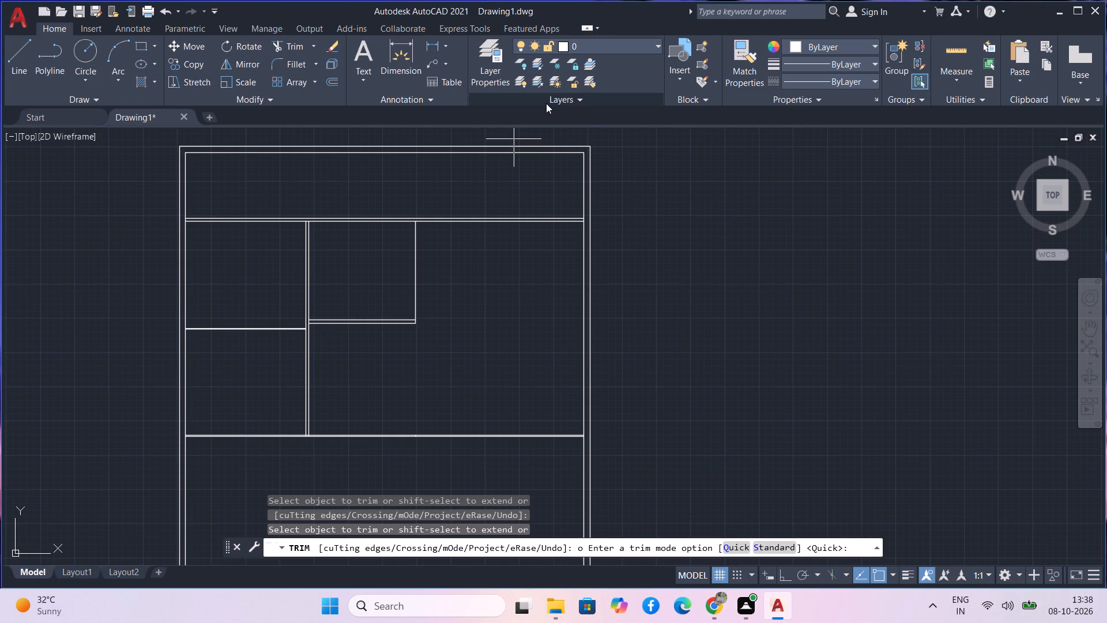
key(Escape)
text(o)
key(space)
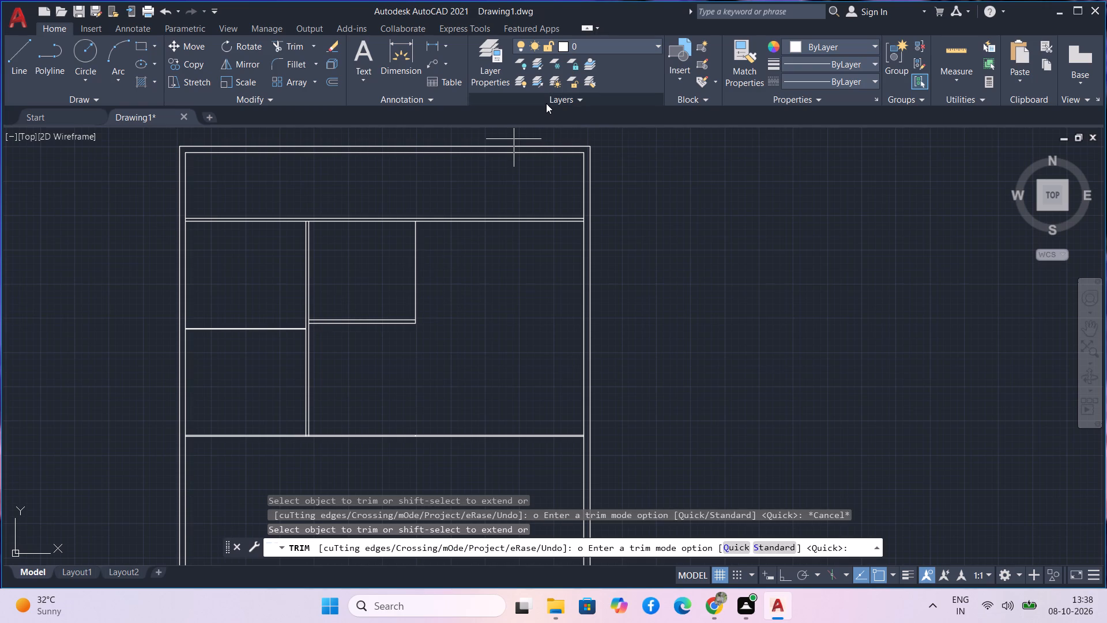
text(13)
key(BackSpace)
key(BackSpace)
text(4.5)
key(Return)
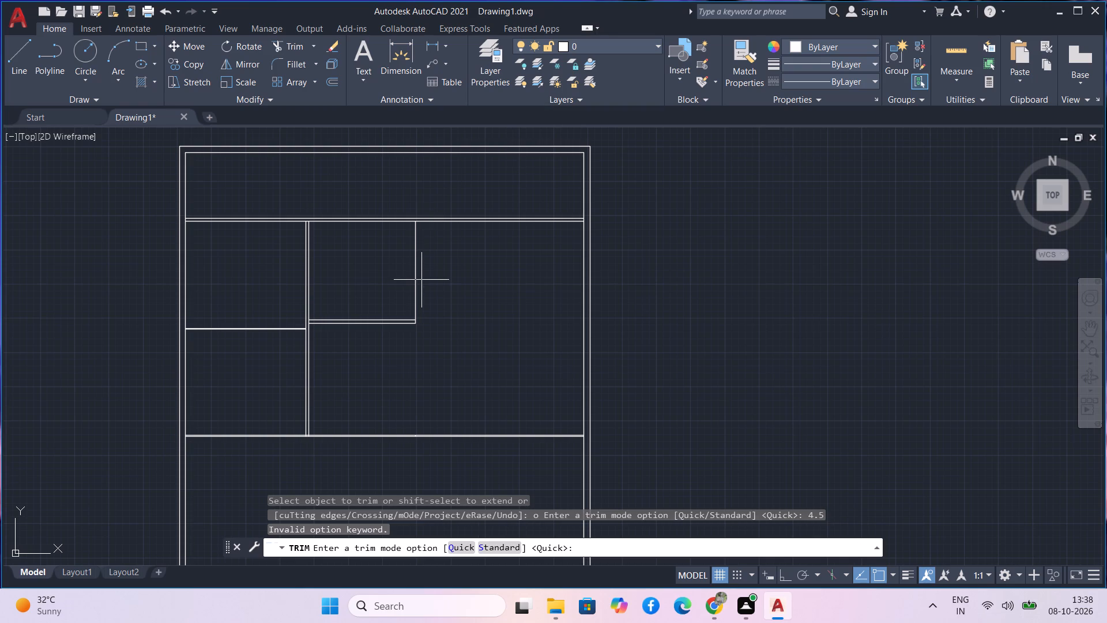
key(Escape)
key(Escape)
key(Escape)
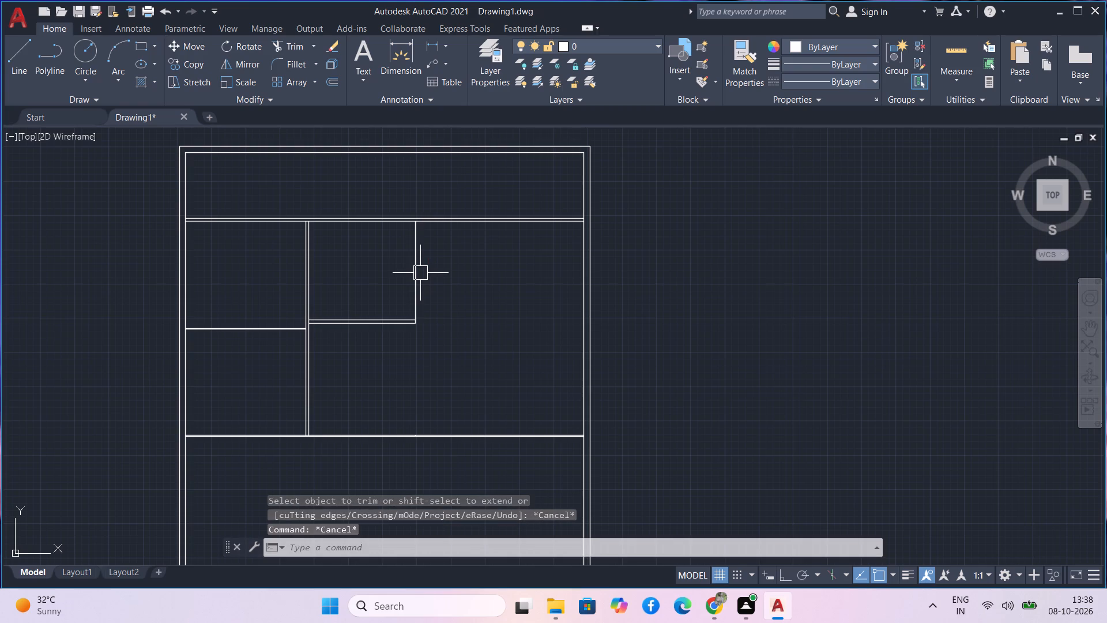
Offset the right-hand wall line of the upper middle room 4.5" outward to the right.
text(o)
key(space)
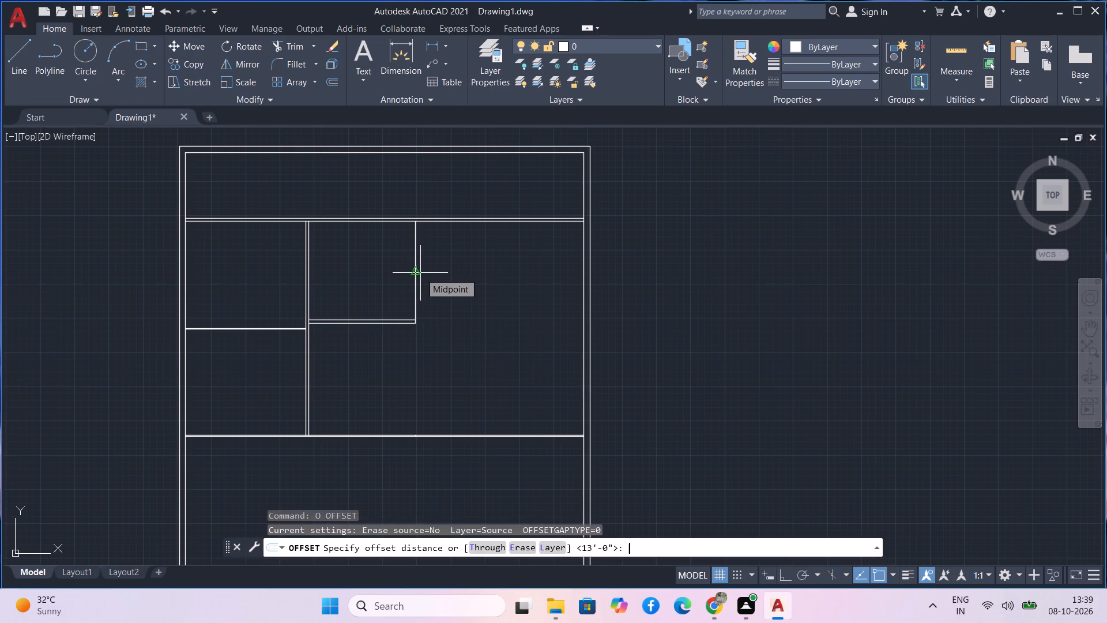
text(4.5)
key(Return)
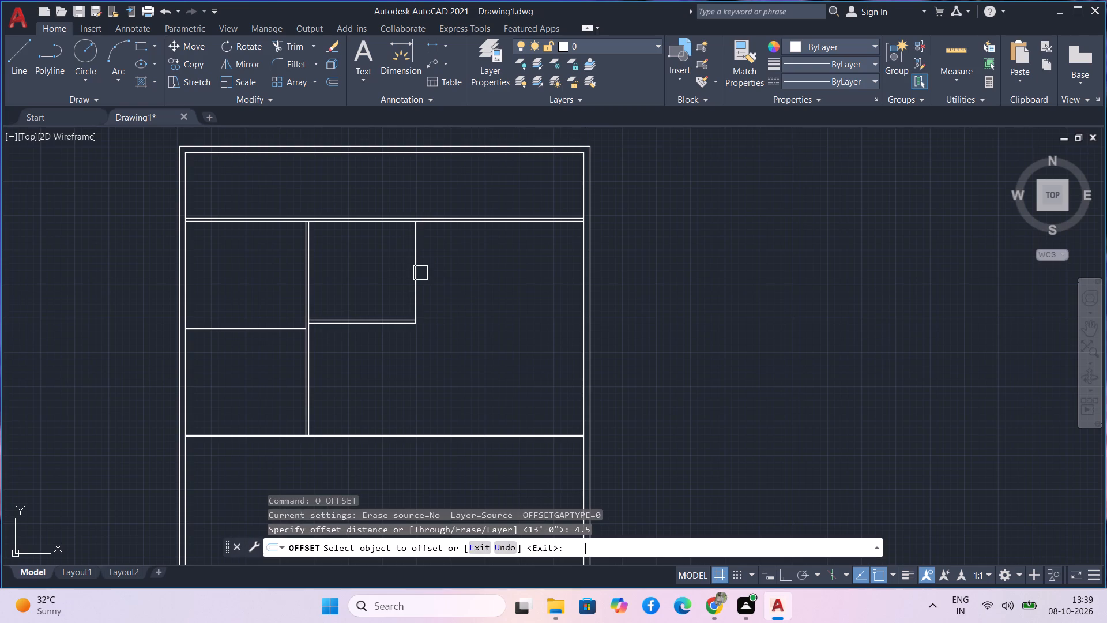
click(410, 278)
click(423, 276)
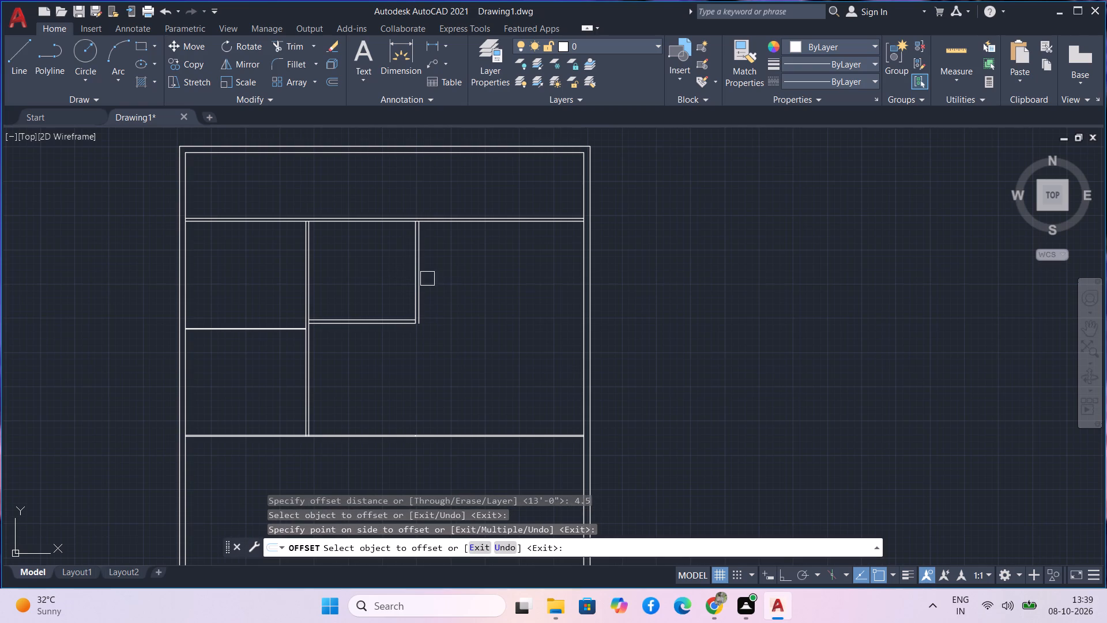
key(Escape)
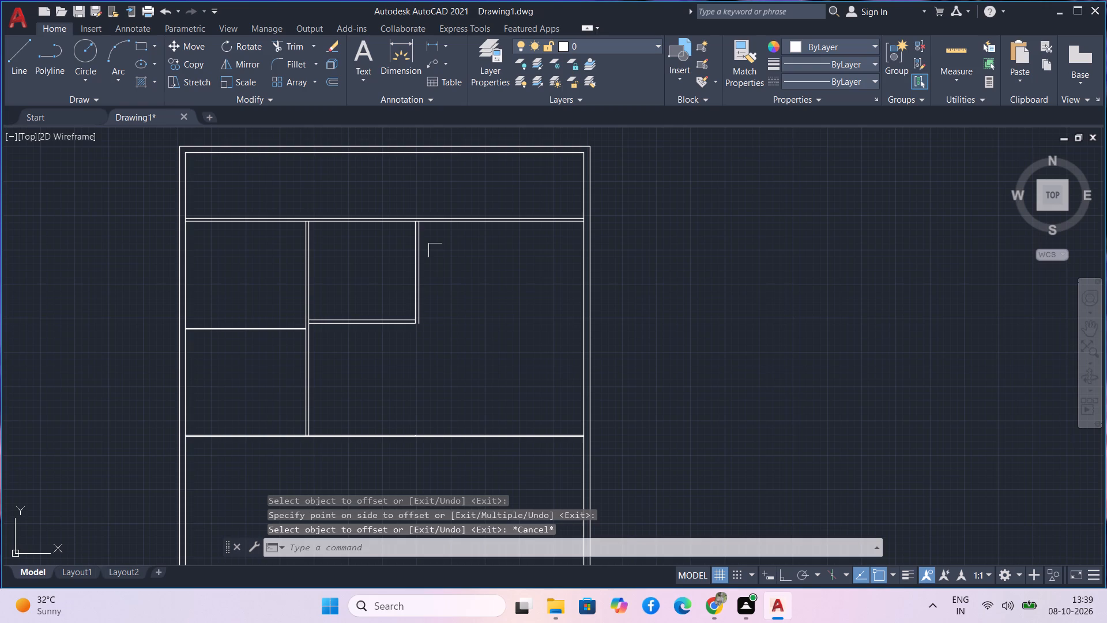
Fillet the new outer wall line with the lower line of the room's bottom wall into a square corner.
text(f)
key(space)
click(424, 265)
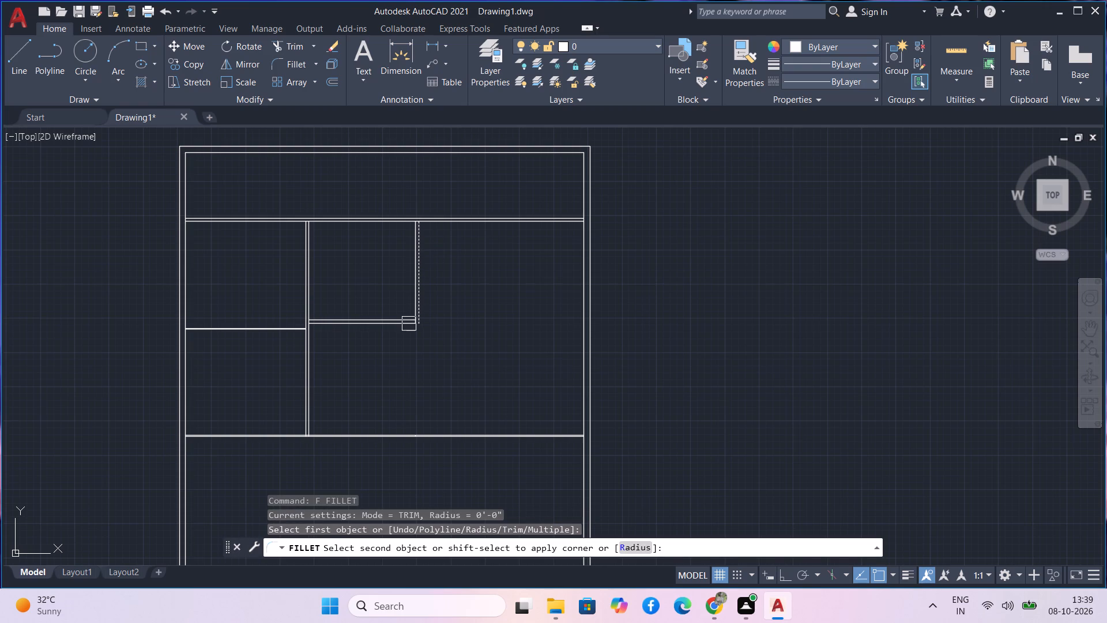
click(393, 324)
scroll(417, 318, up, 4)
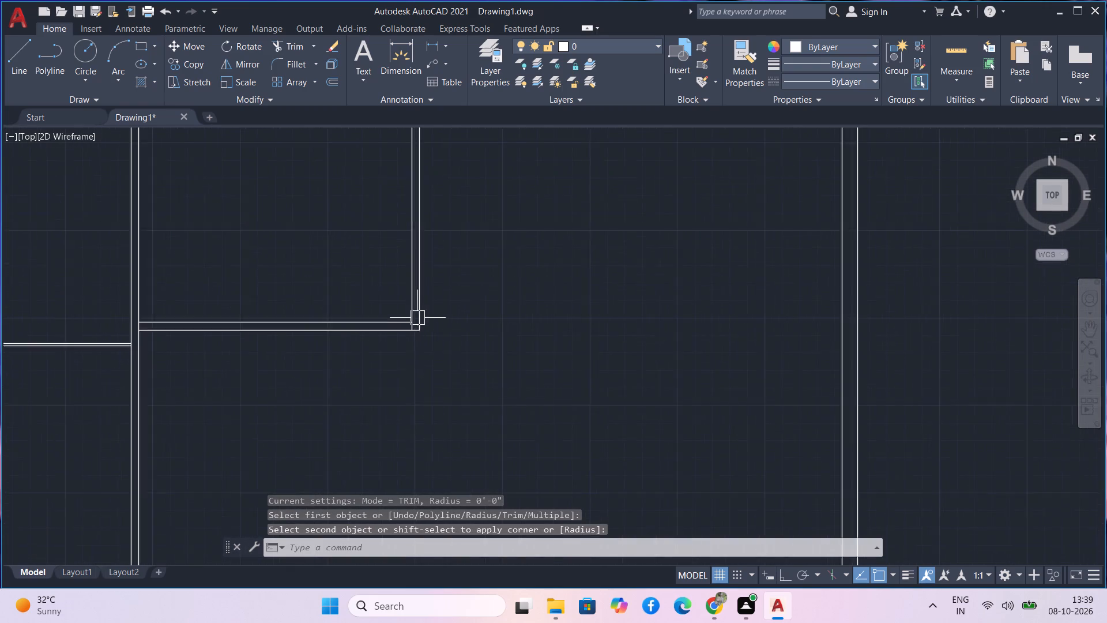
key(Escape)
scroll(477, 242, down, 2)
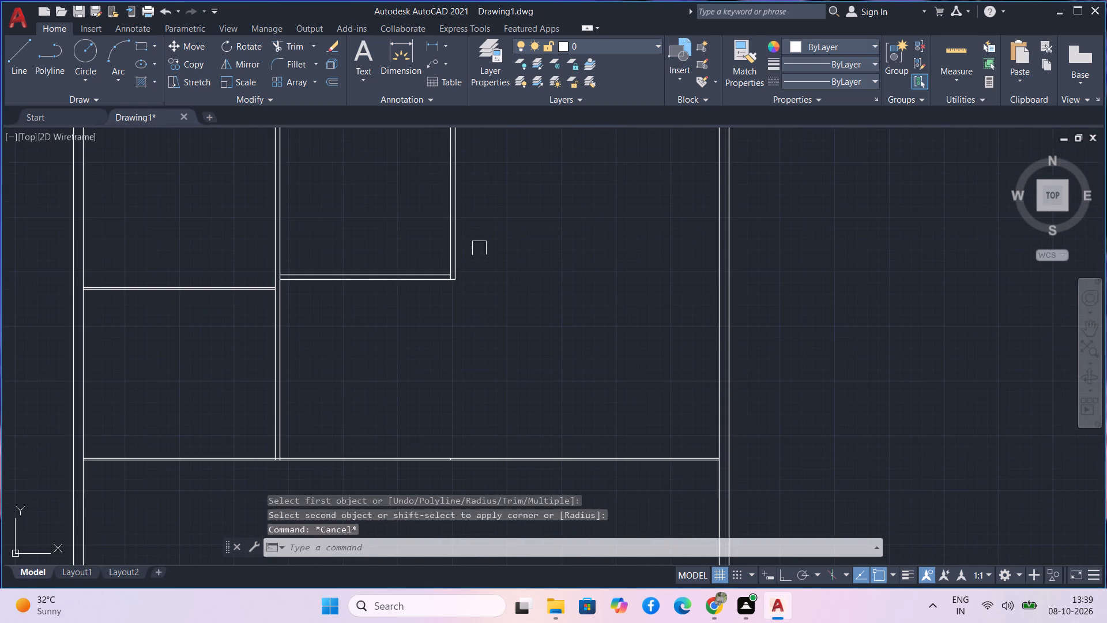
Offset the lower line of the upper full-width partition 13' downward.
middle_drag(485, 249, 476, 359)
scroll(467, 334, down, 1)
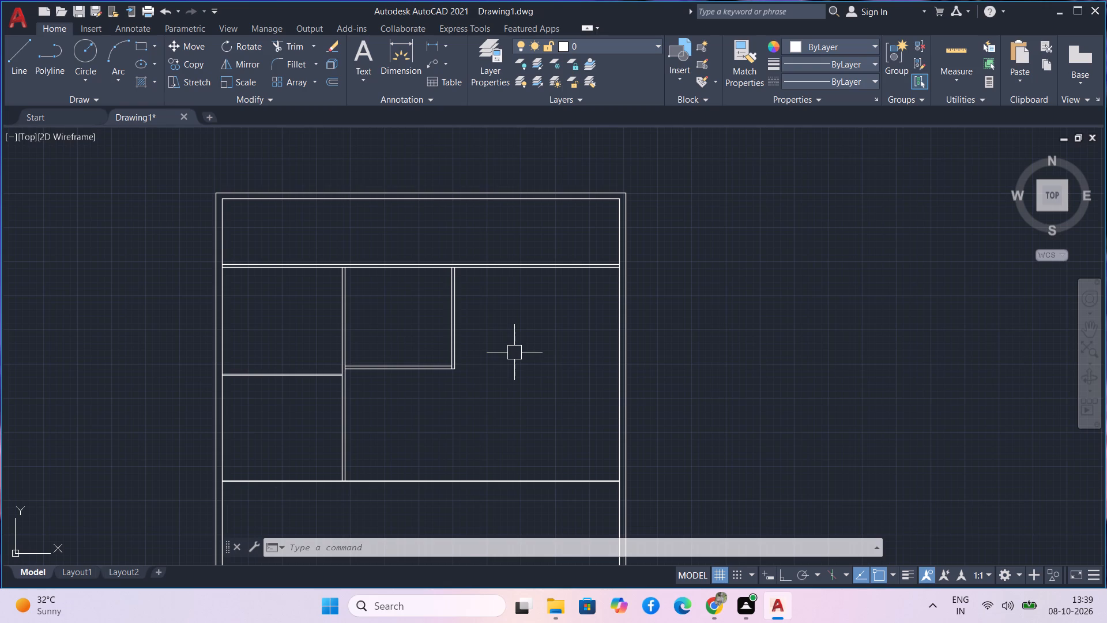
text(o)
key(space)
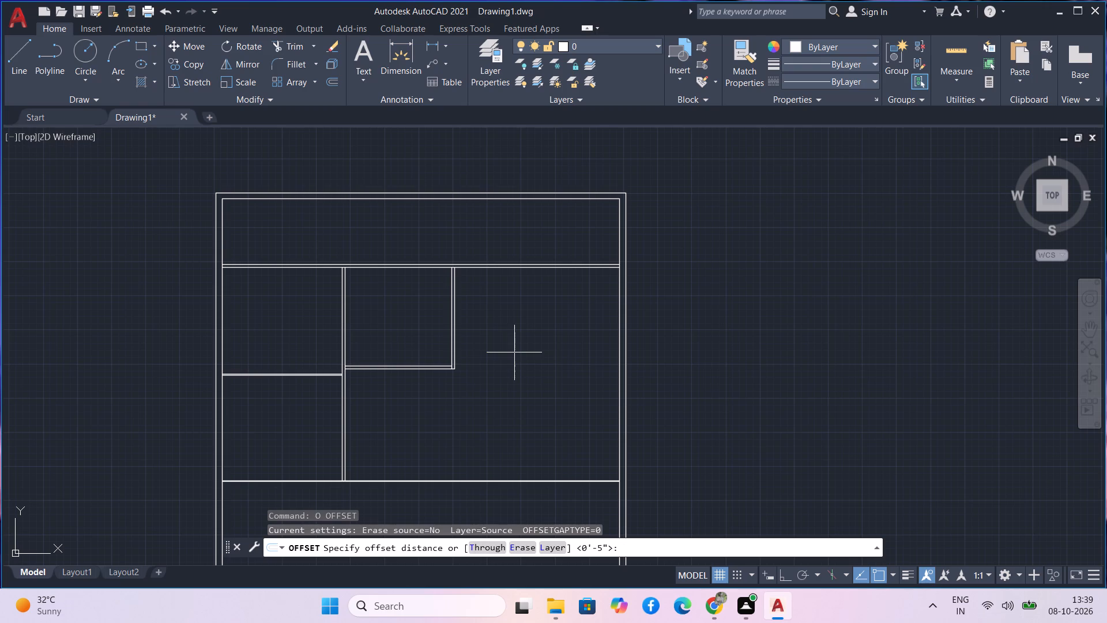
text(13')
key(space)
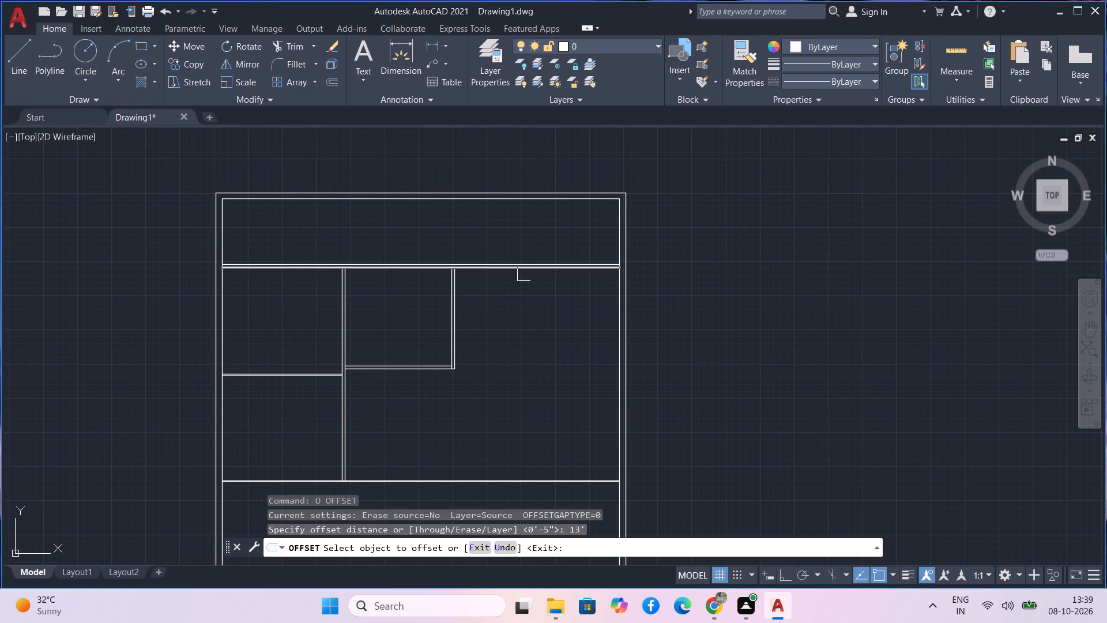
click(524, 274)
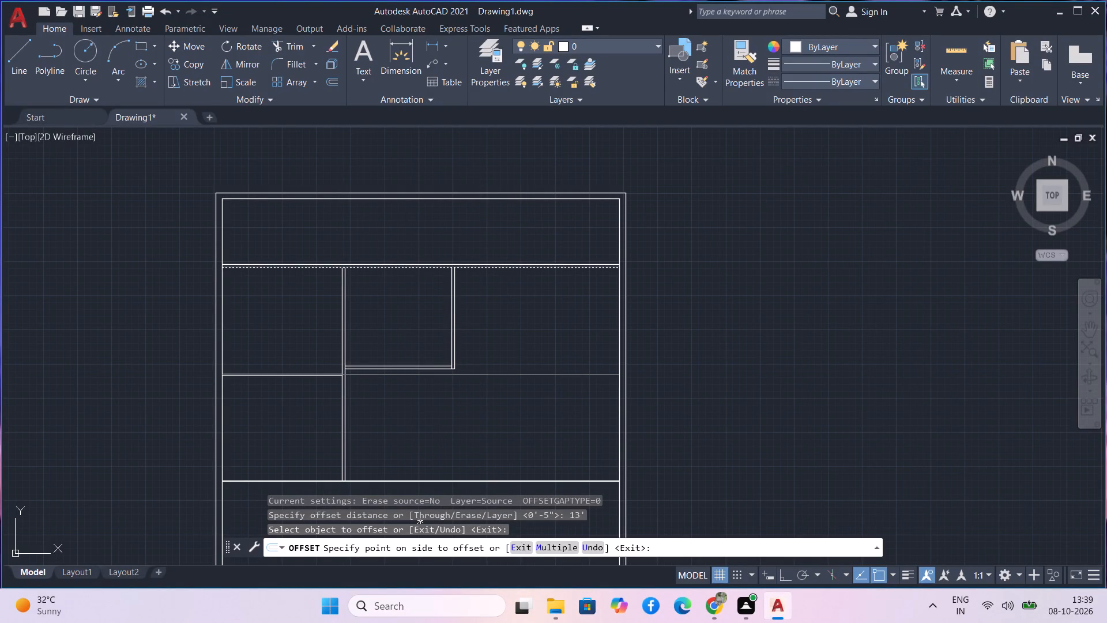
click(507, 309)
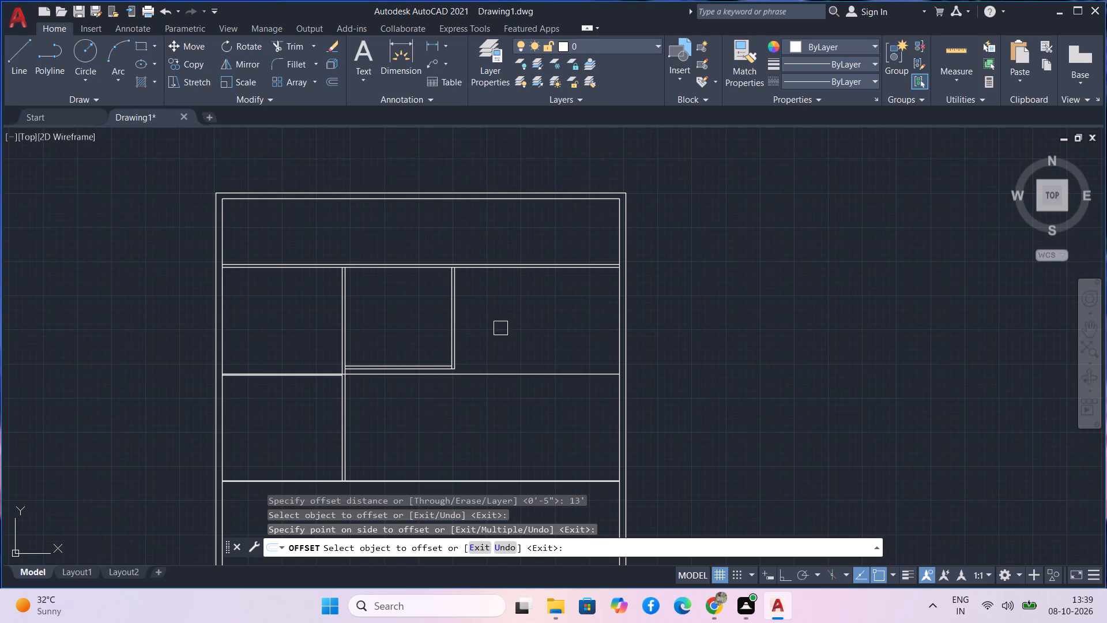
scroll(311, 369, up, 7)
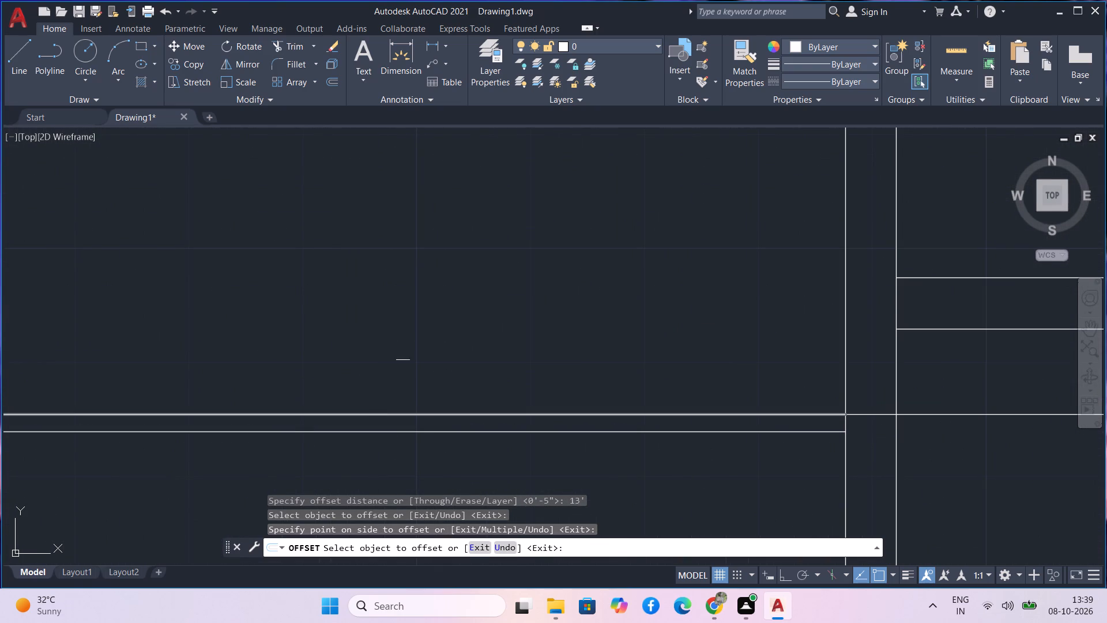
scroll(404, 349, down, 4)
scroll(553, 361, down, 2)
middle_drag(639, 417, 529, 388)
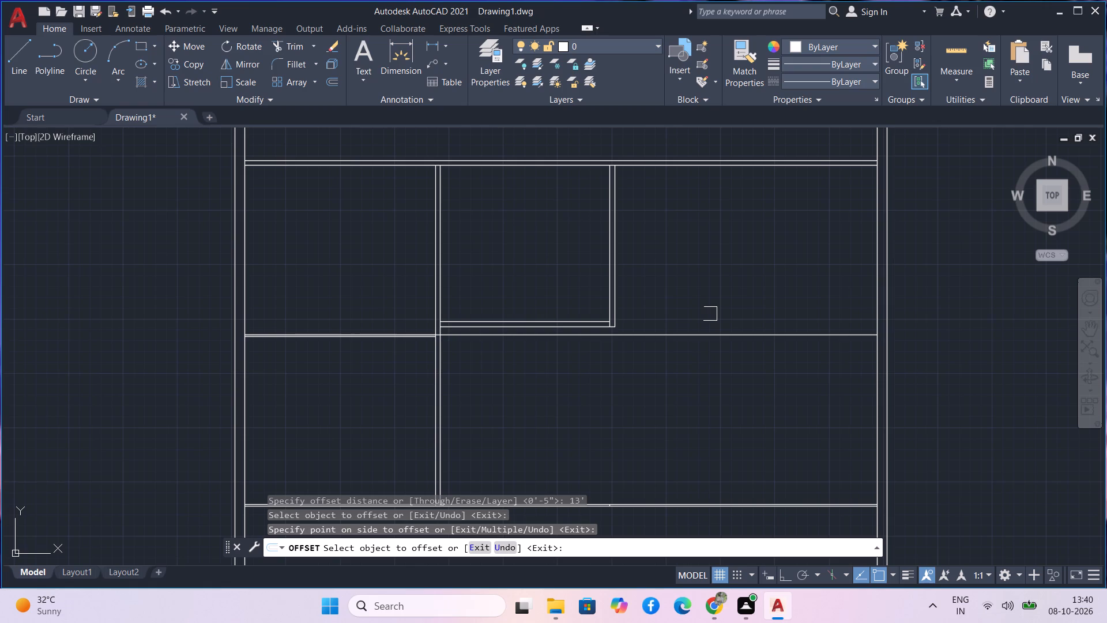
key(Escape)
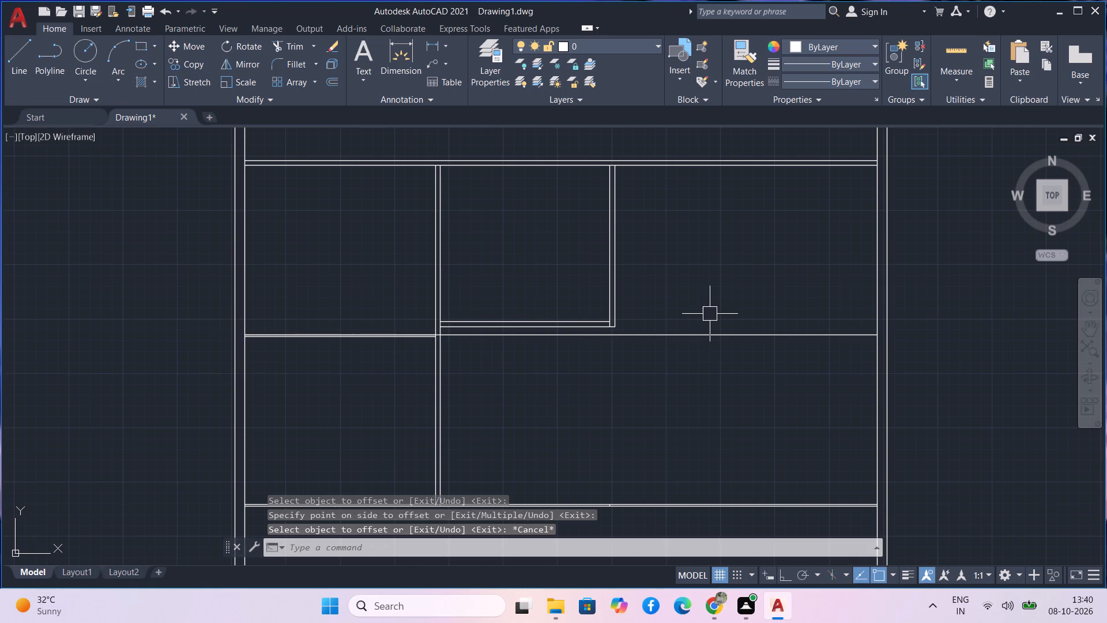
Offset the new full-width horizontal line 4.5" downward to form a partition wall.
text(o)
key(space)
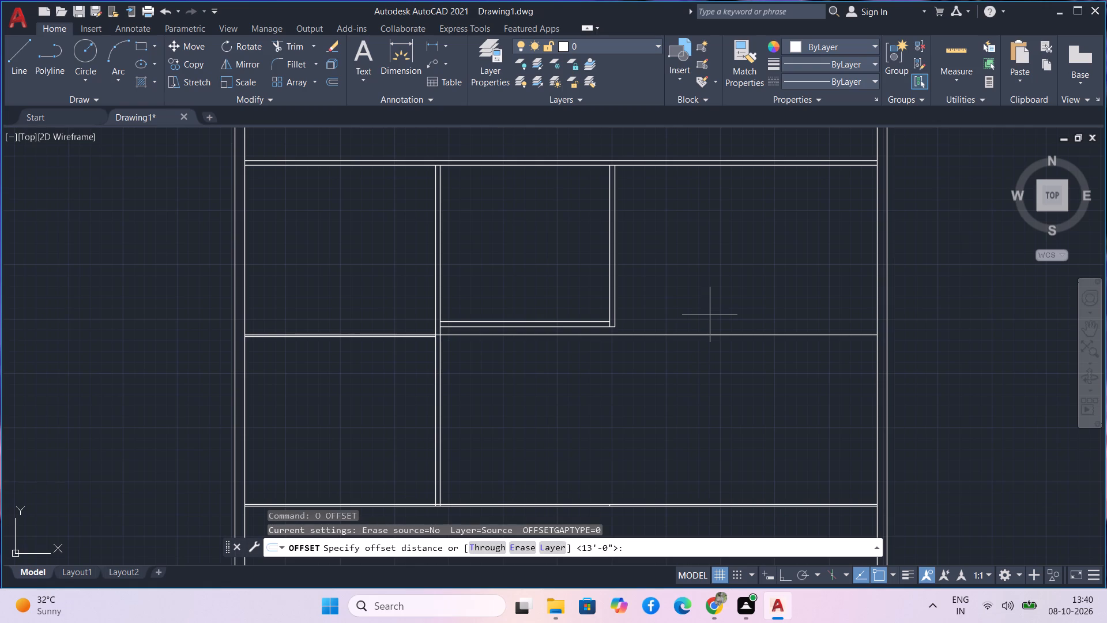
text(4.5)
key(space)
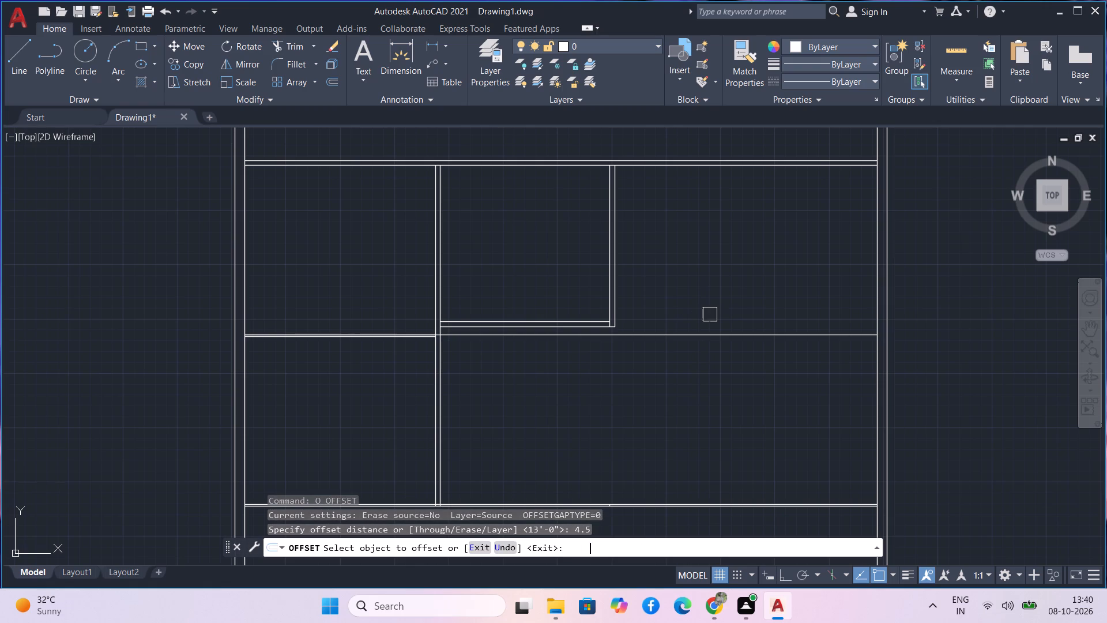
click(686, 334)
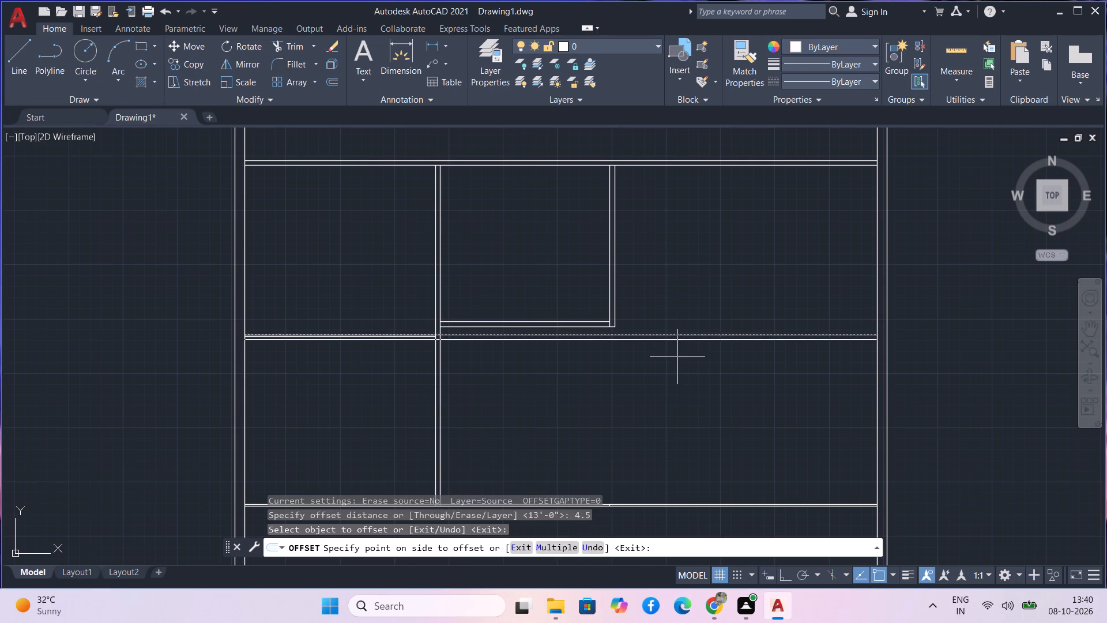
click(677, 356)
key(Escape)
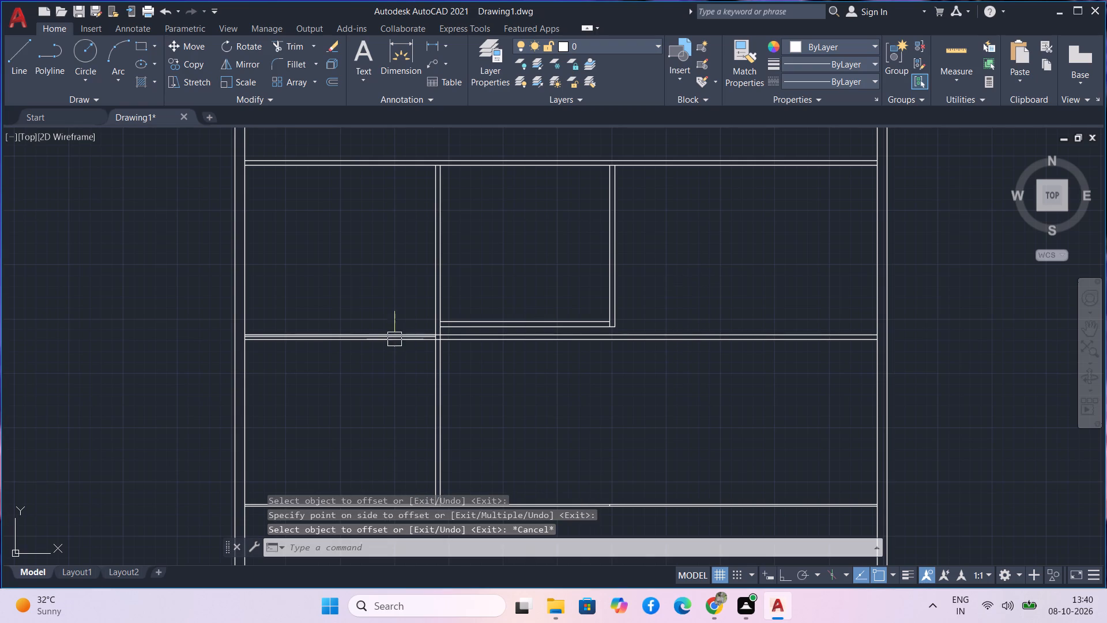
scroll(394, 339, up, 4)
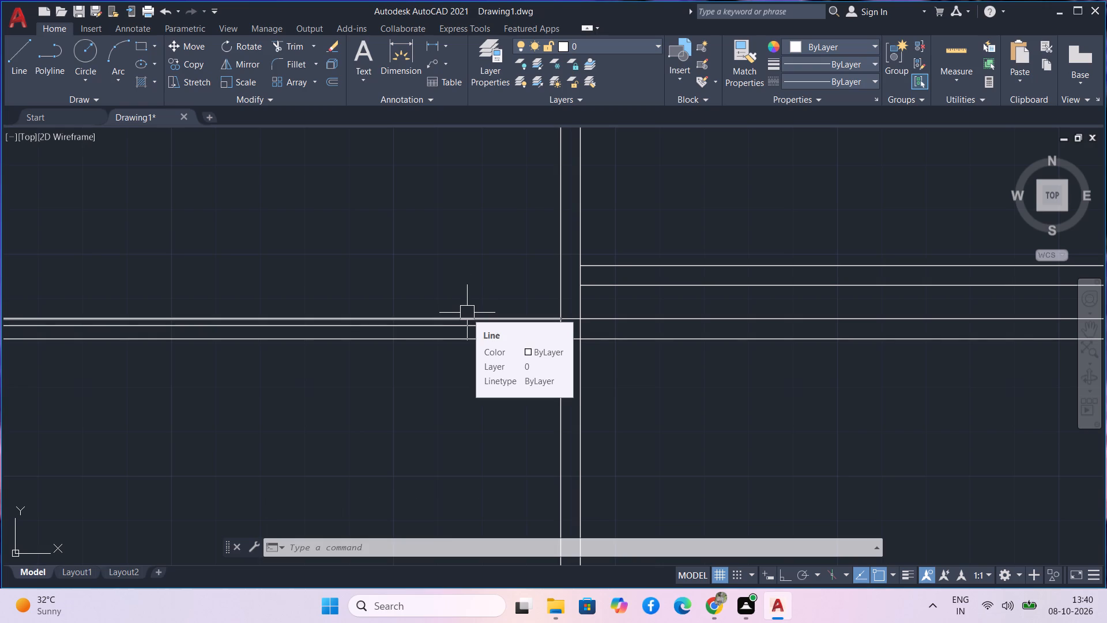
Trim the new horizontal partition's two lines where they cross the vertical partition between the left and middle rooms.
text(tr)
key(space)
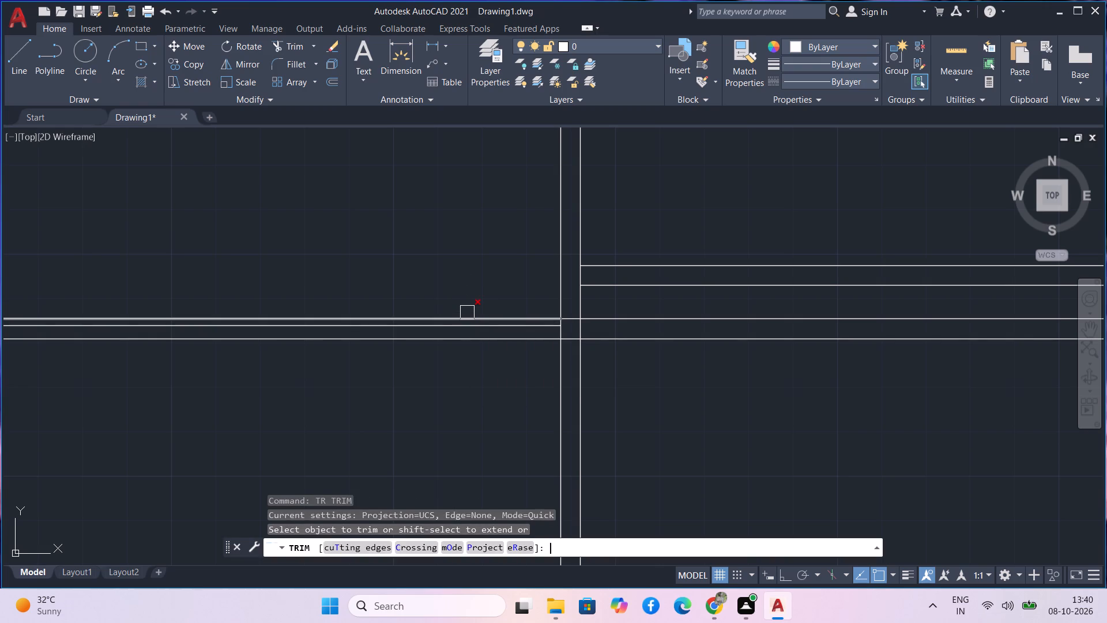
click(467, 313)
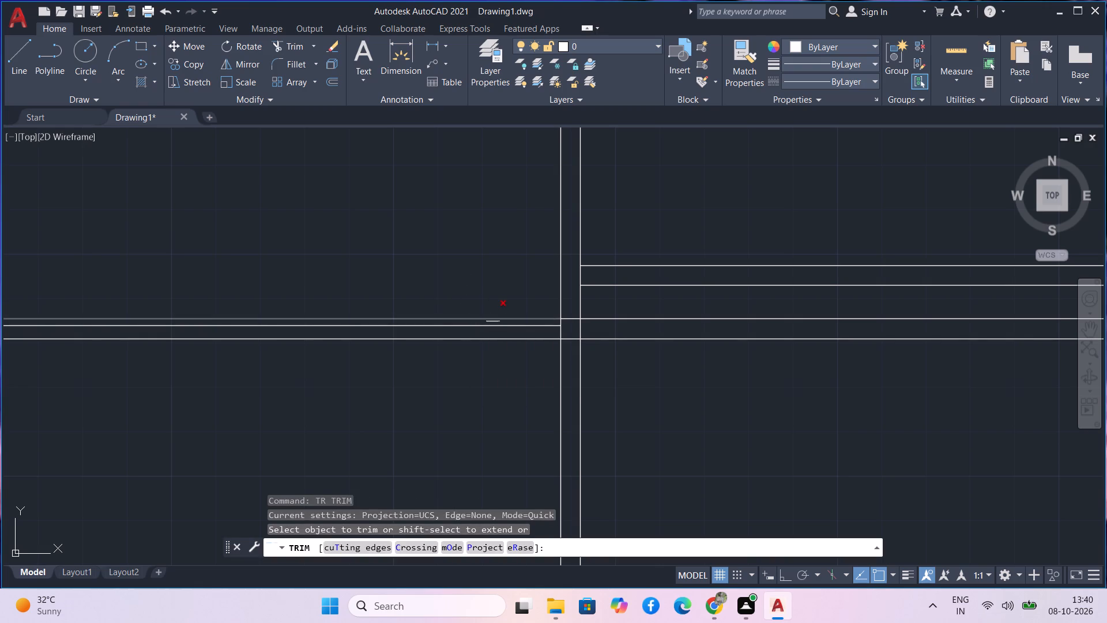
click(492, 313)
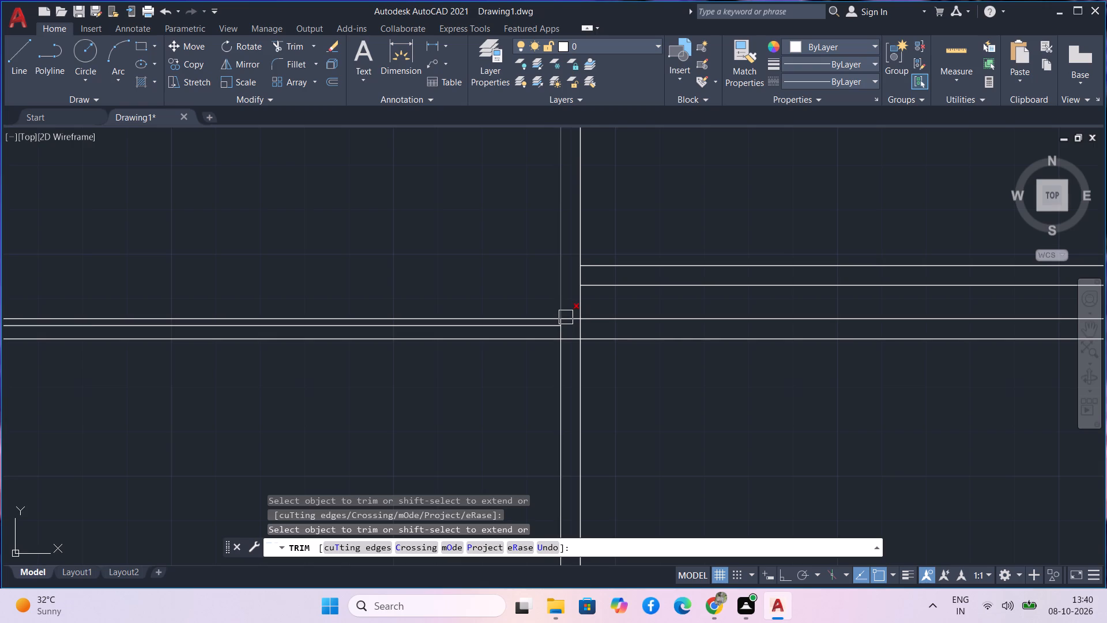
scroll(566, 317, up, 3)
click(582, 325)
scroll(582, 330, down, 1)
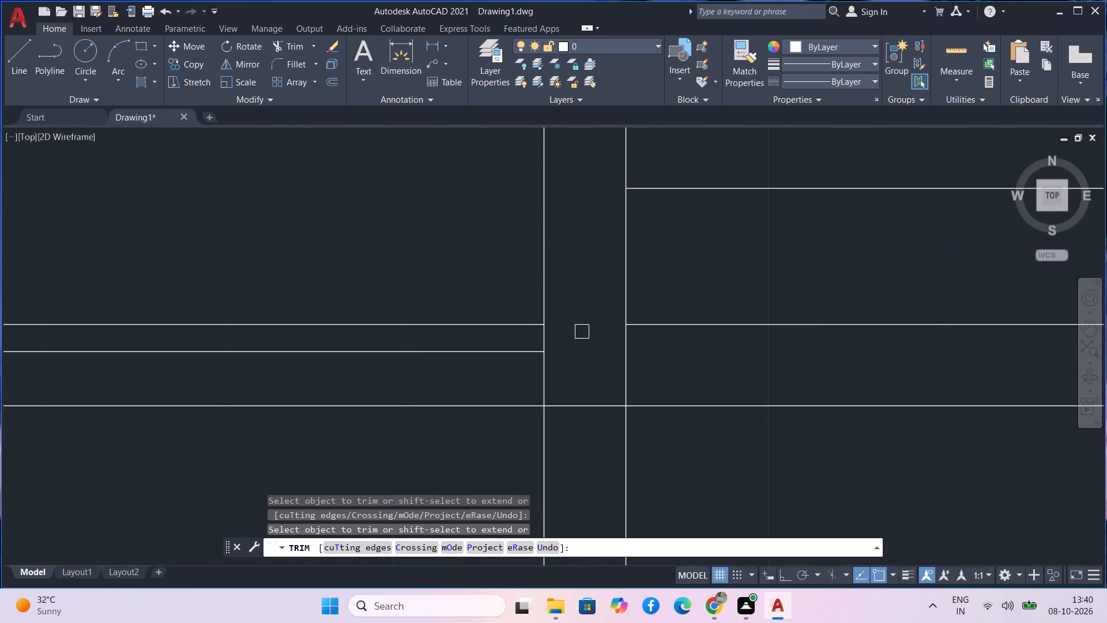
click(579, 377)
scroll(597, 331, down, 2)
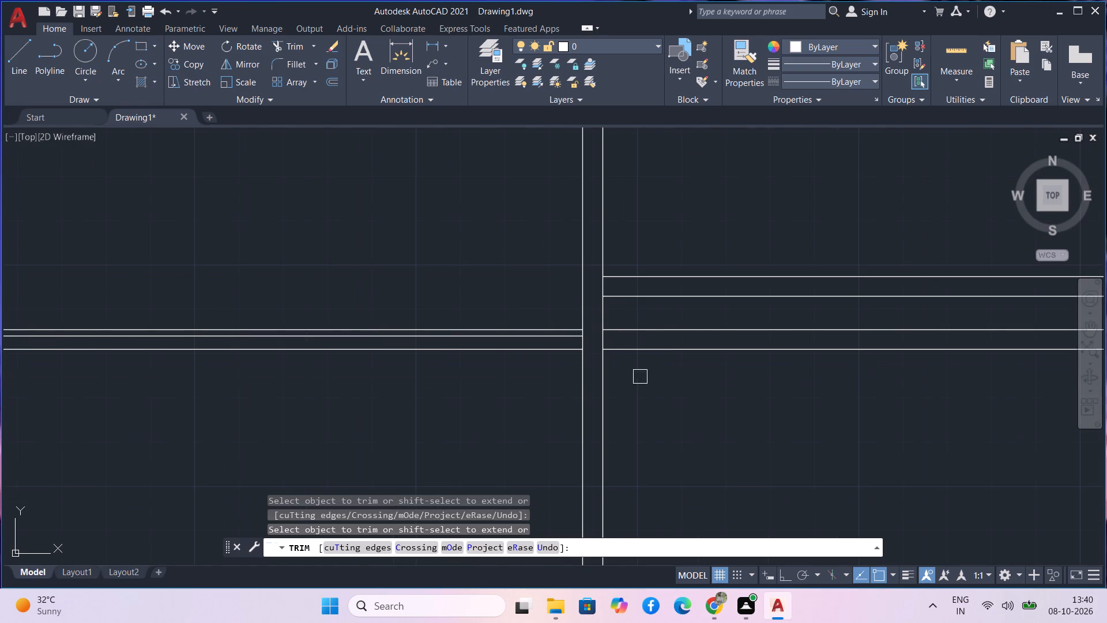
middle_drag(640, 377, 512, 346)
middle_drag(626, 344, 462, 301)
scroll(608, 288, down, 1)
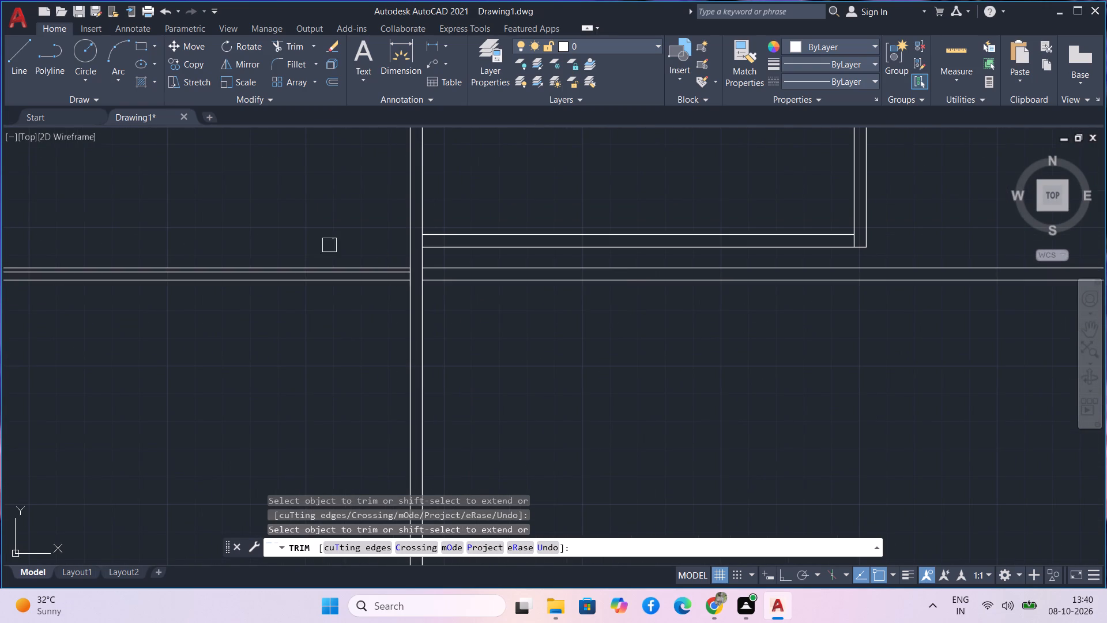
Trim away the surplus upper line of the horizontal partition in the left room, beside the vertical partition.
scroll(363, 263, up, 4)
drag(364, 267, 367, 302)
scroll(370, 298, down, 5)
scroll(416, 292, down, 1)
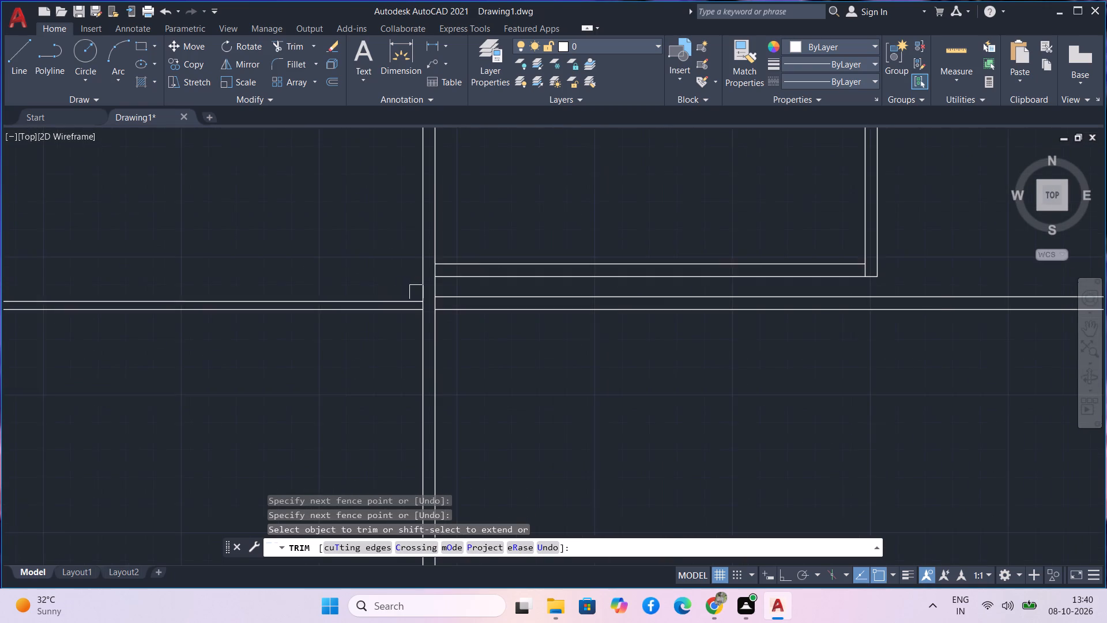
scroll(450, 309, down, 1)
middle_drag(492, 328, 441, 328)
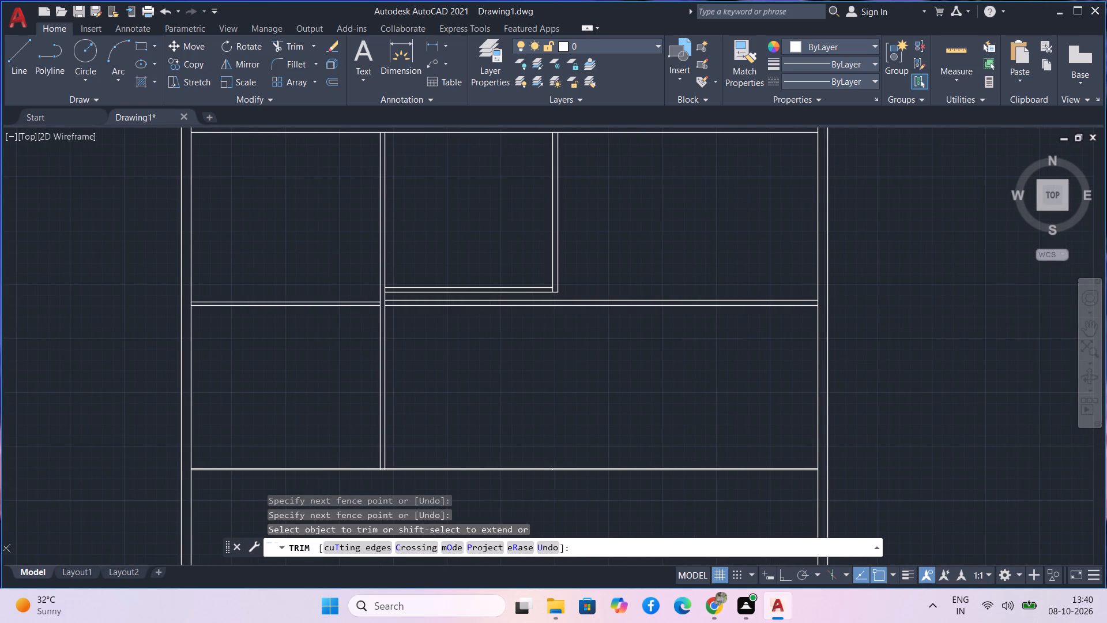
middle_drag(441, 328, 442, 328)
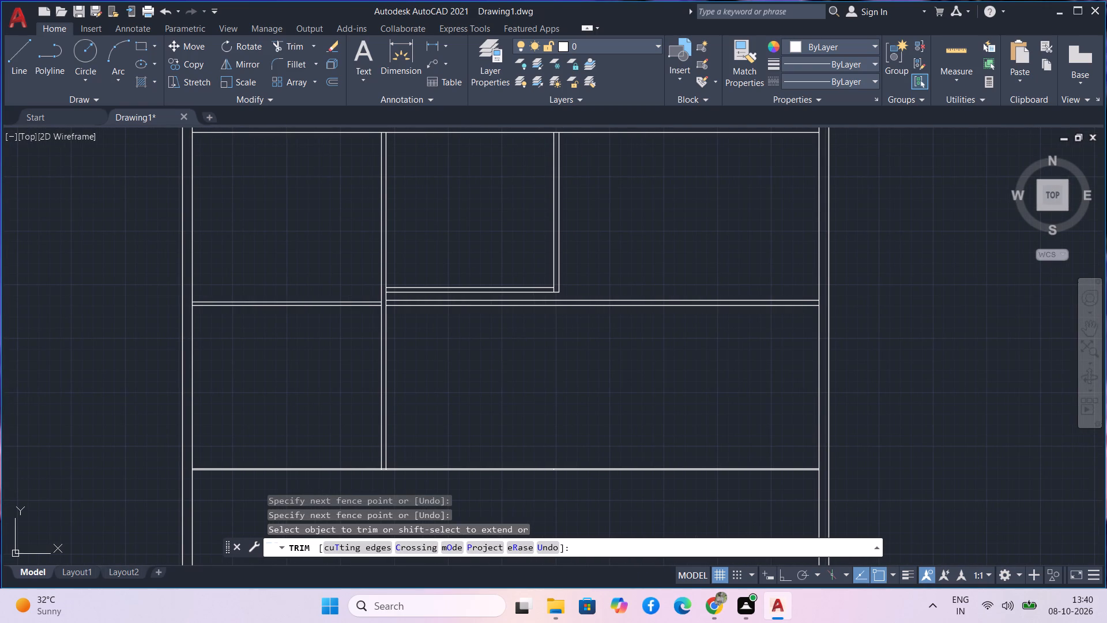
key(Escape)
Offset the inner line of the right outer wall 15' inward to the left.
text(o)
key(space)
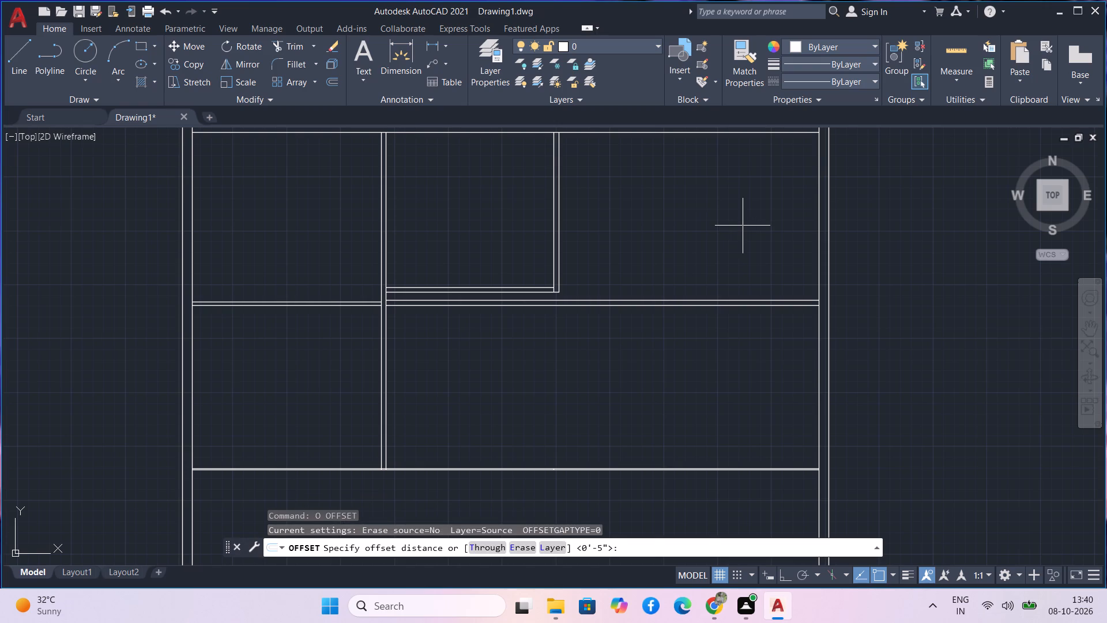
text(15)
key(apostrophe)
key(Return)
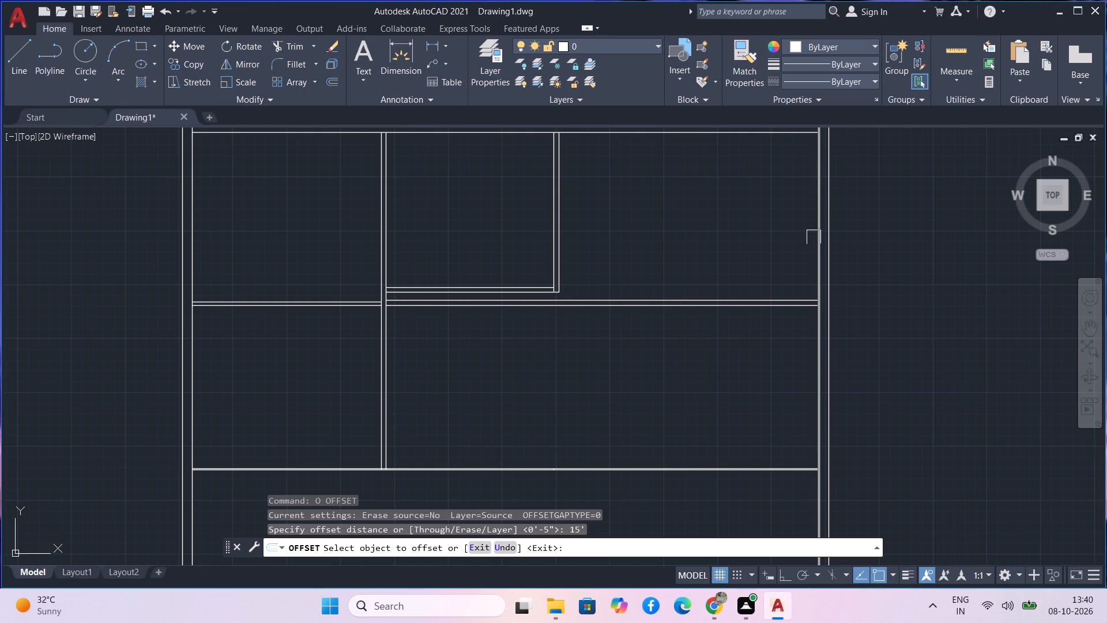
click(816, 237)
click(771, 241)
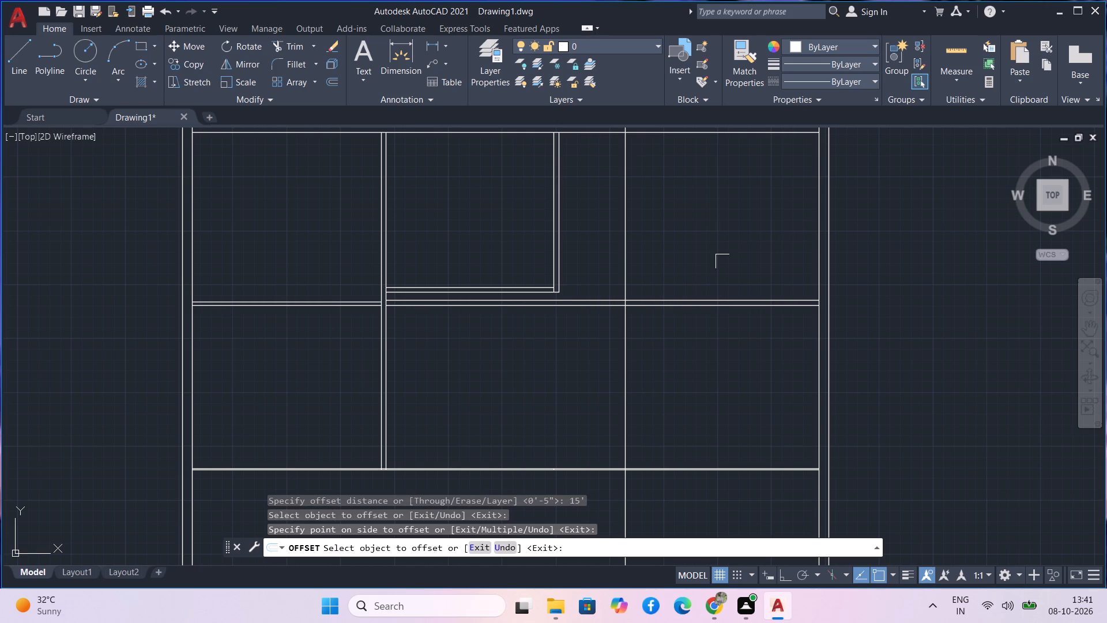
key(Escape)
Offset the new vertical line 4.5" to the left to form a partition wall.
text(o)
key(space)
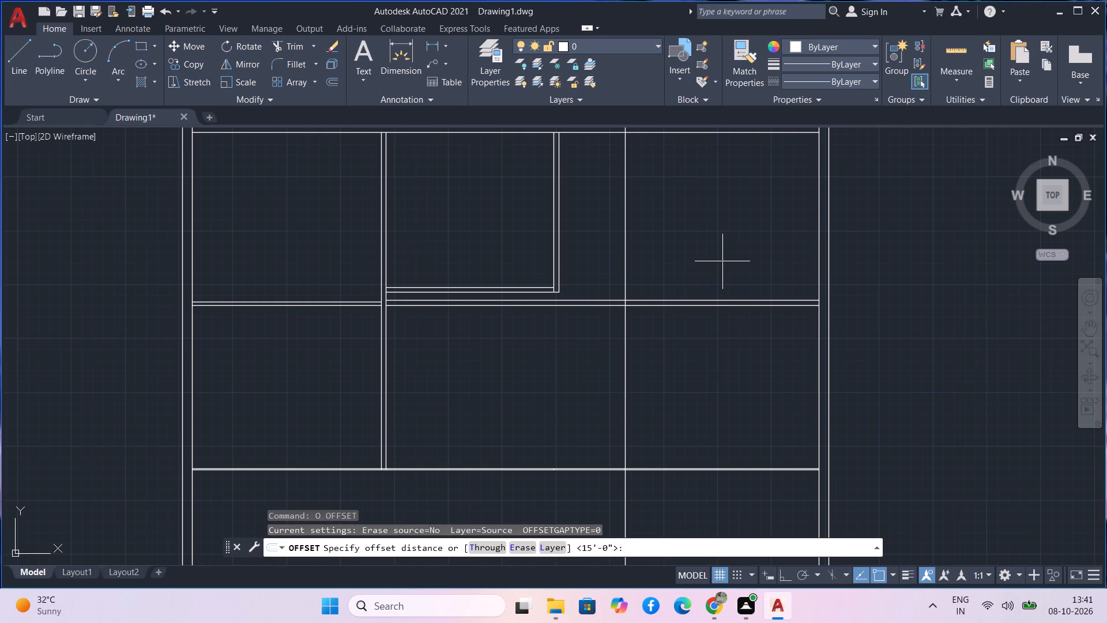
text(4.5)
key(Return)
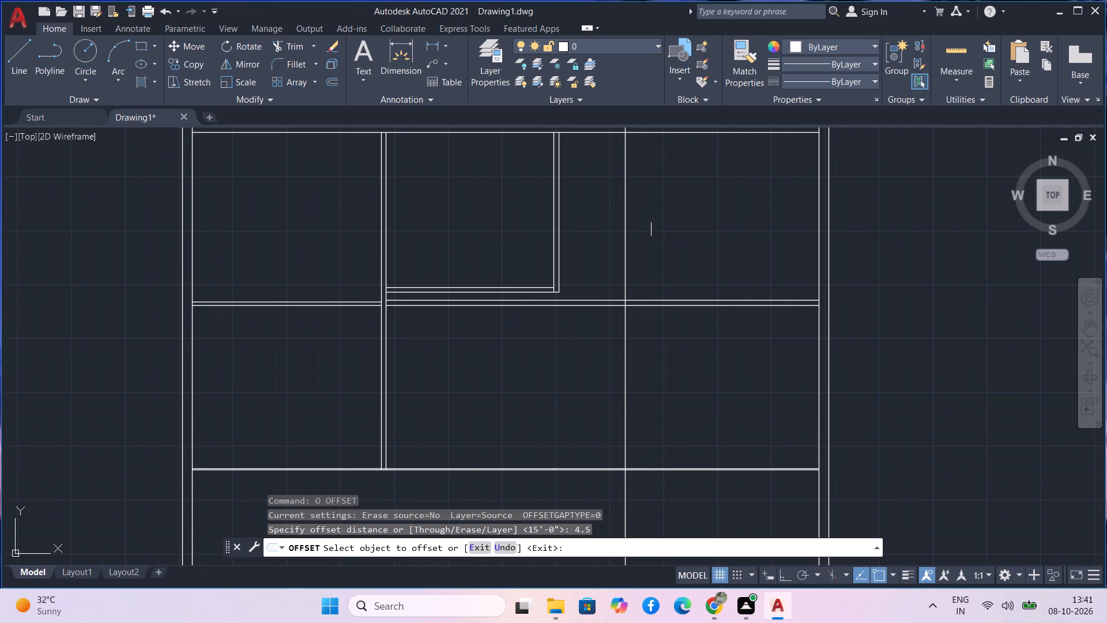
click(629, 248)
click(611, 246)
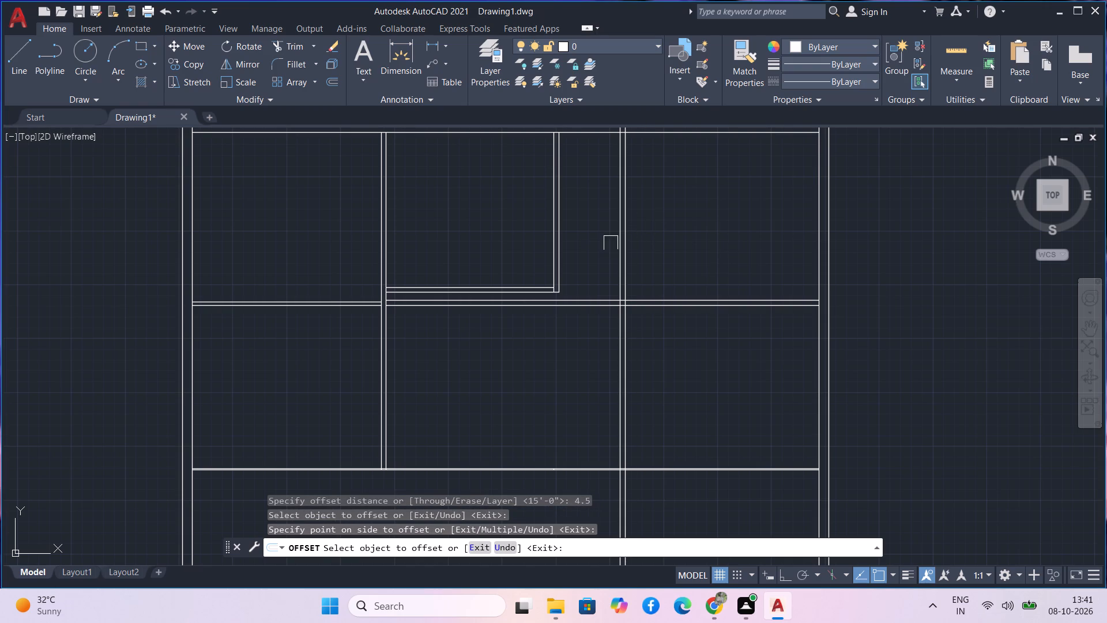
key(Escape)
Trim the horizontal partition's lines between the left vertical partition and the new vertical partition.
text(tr)
key(space)
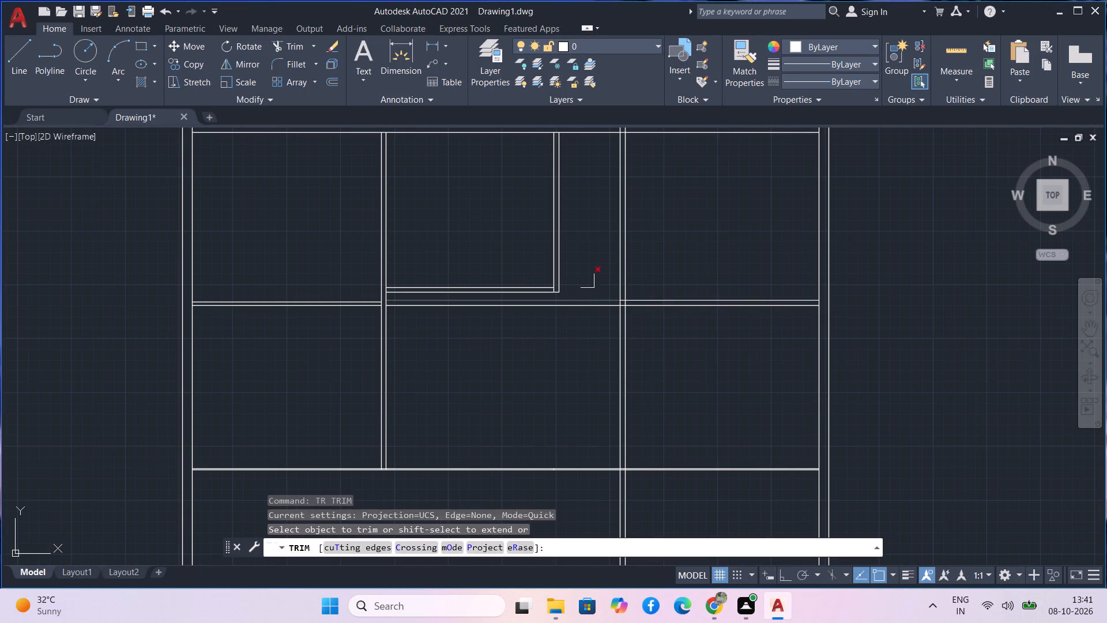
drag(588, 261, 569, 336)
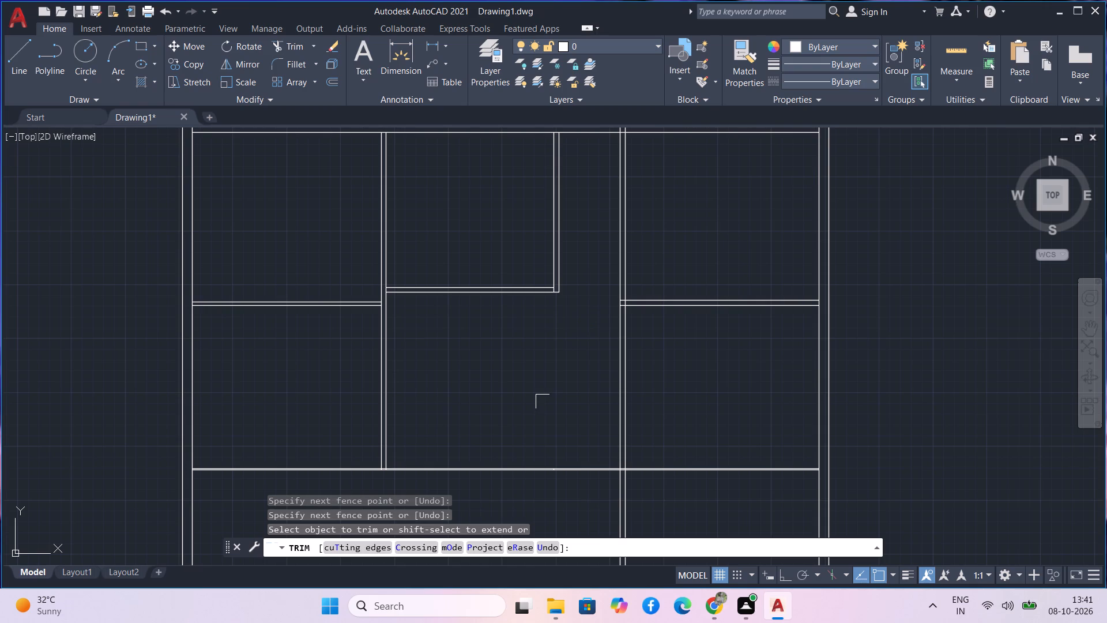
Trim off the new vertical partition below the right room's bottom wall, including its part beyond the lower full-width partition.
middle_drag(543, 399, 543, 309)
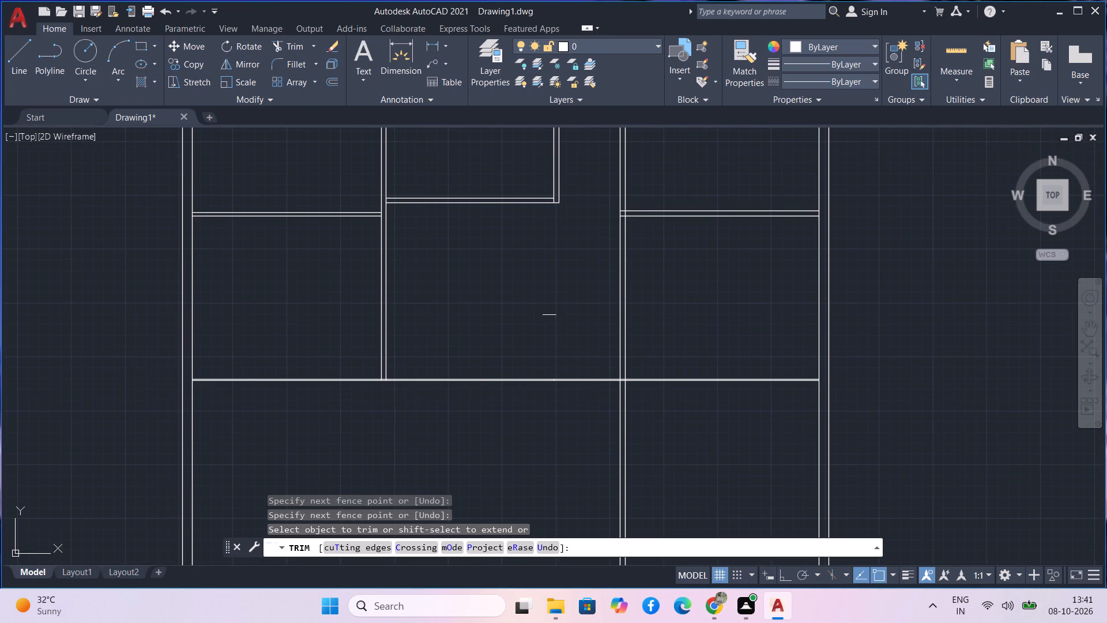
drag(696, 321, 572, 302)
click(572, 302)
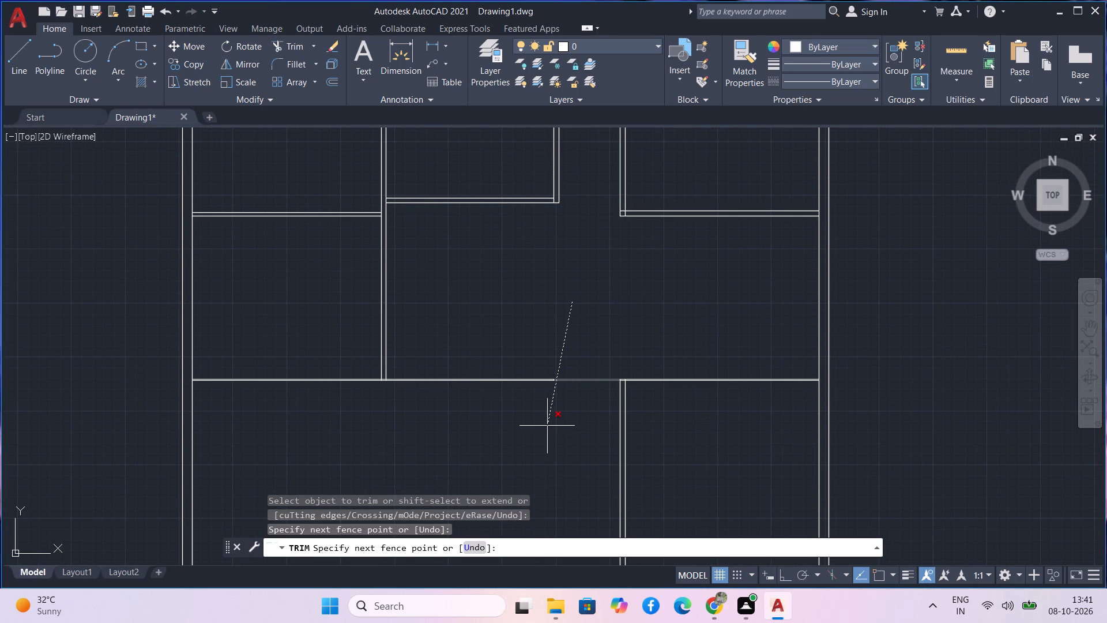
key(Escape)
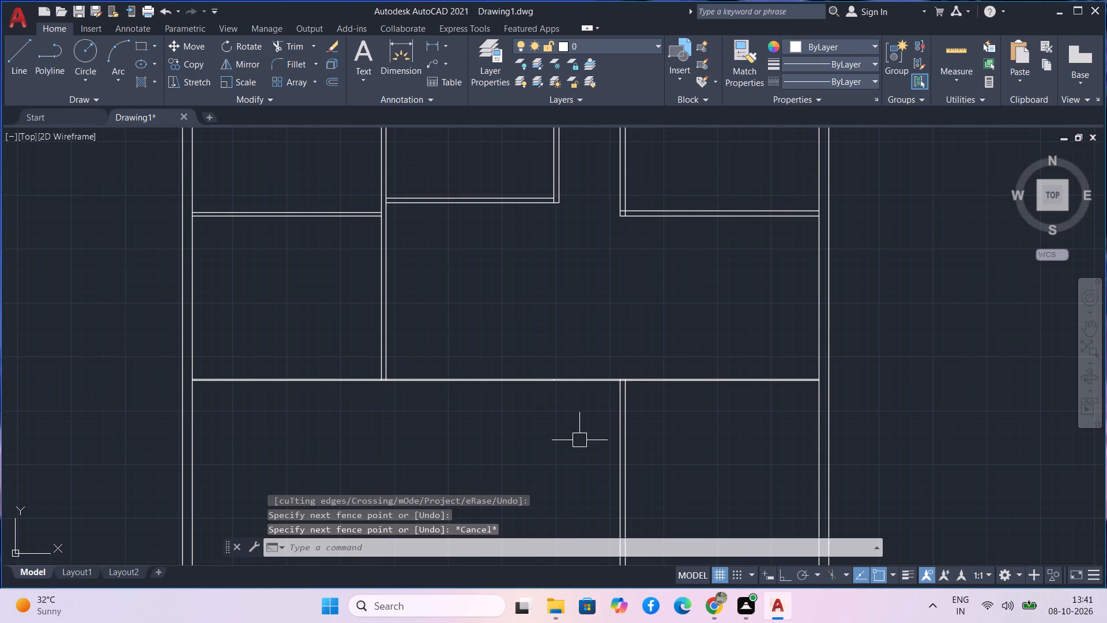
text(tr)
key(space)
drag(583, 448, 660, 441)
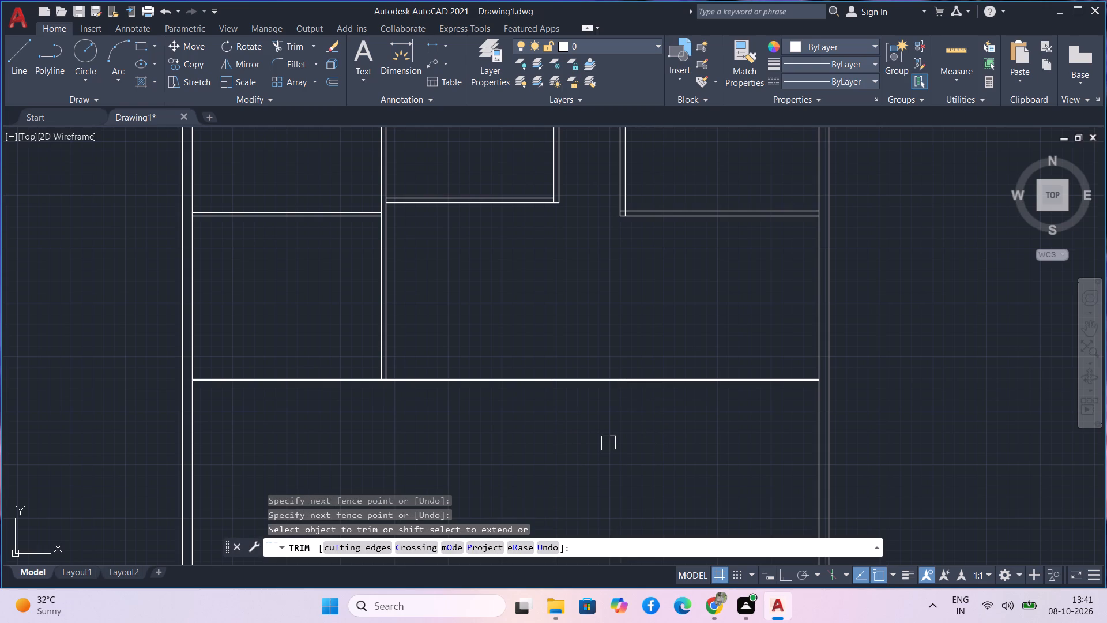
Trim off the new vertical partition above the upper full-width partition.
middle_drag(608, 442, 608, 446)
middle_drag(608, 446, 578, 526)
middle_drag(551, 303, 556, 385)
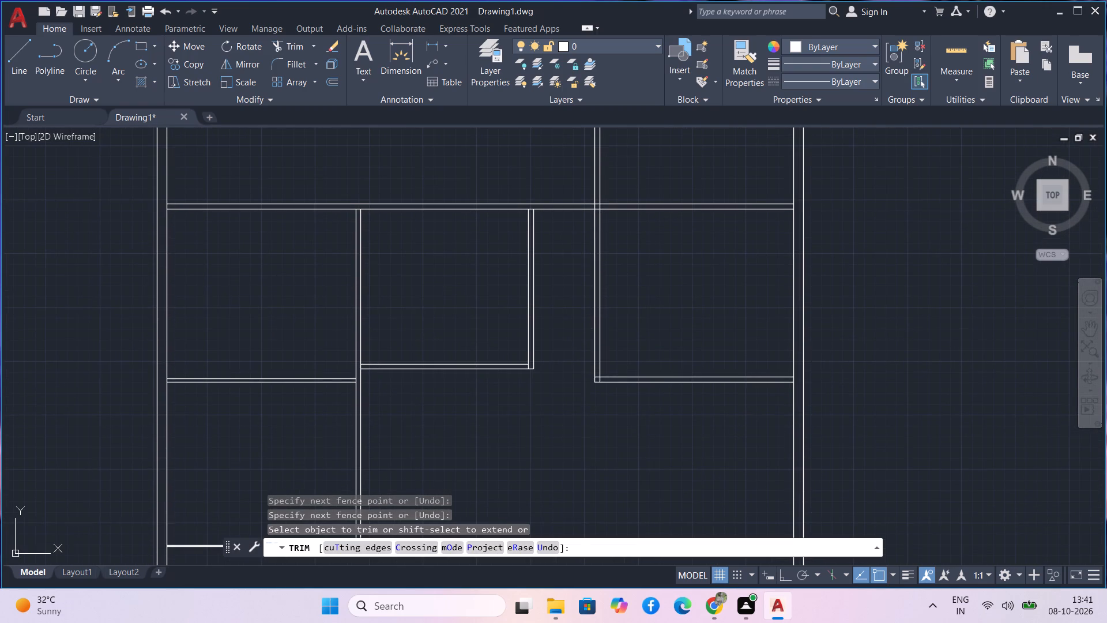
middle_drag(649, 297, 651, 373)
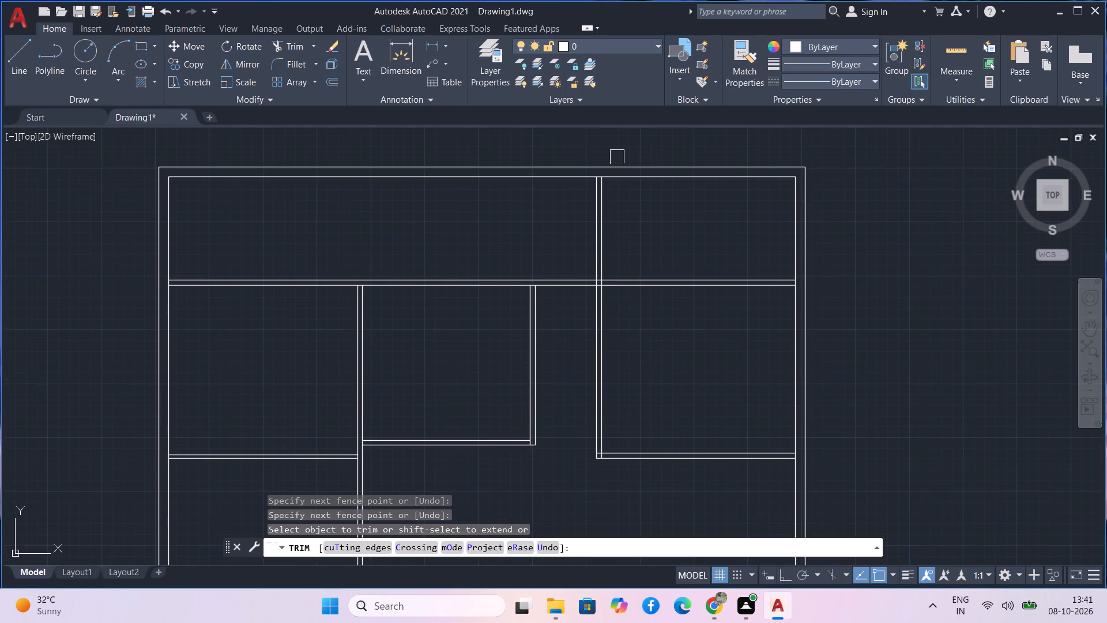
drag(638, 219, 547, 229)
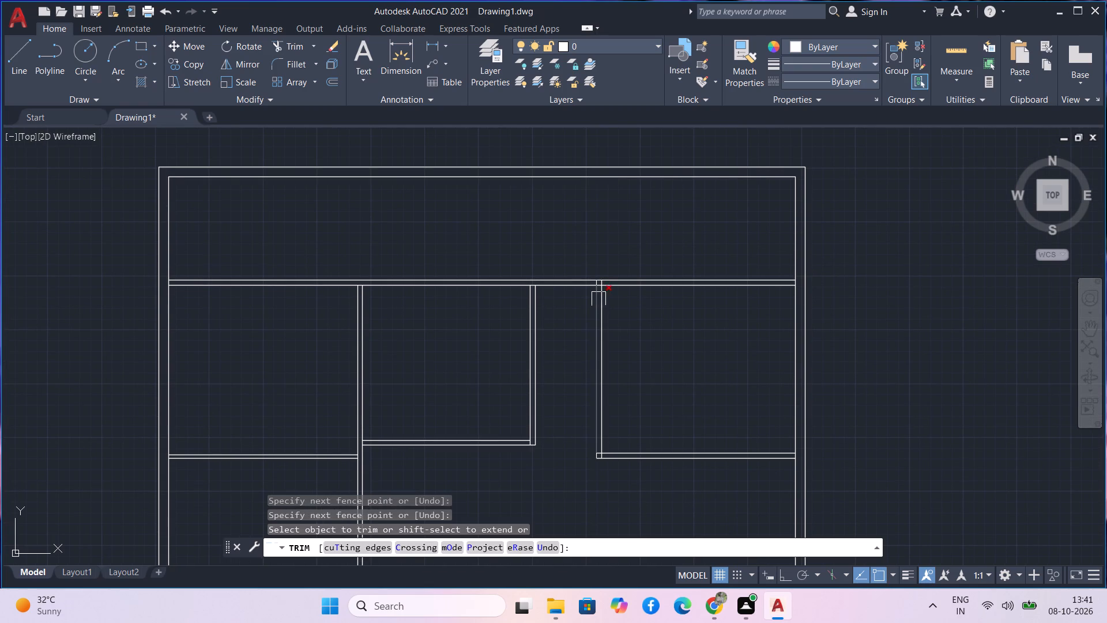
Trim the leftover lines where the new vertical partition meets the upper full-width partition to form an open T-junction.
scroll(590, 275, up, 3)
scroll(630, 301, up, 3)
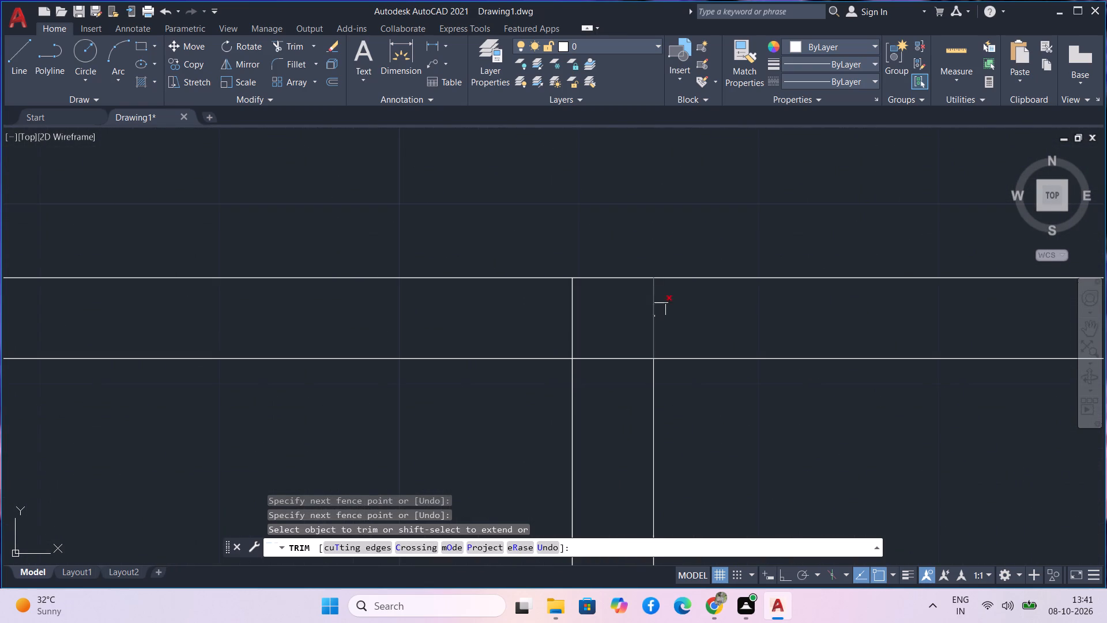
drag(676, 309, 608, 436)
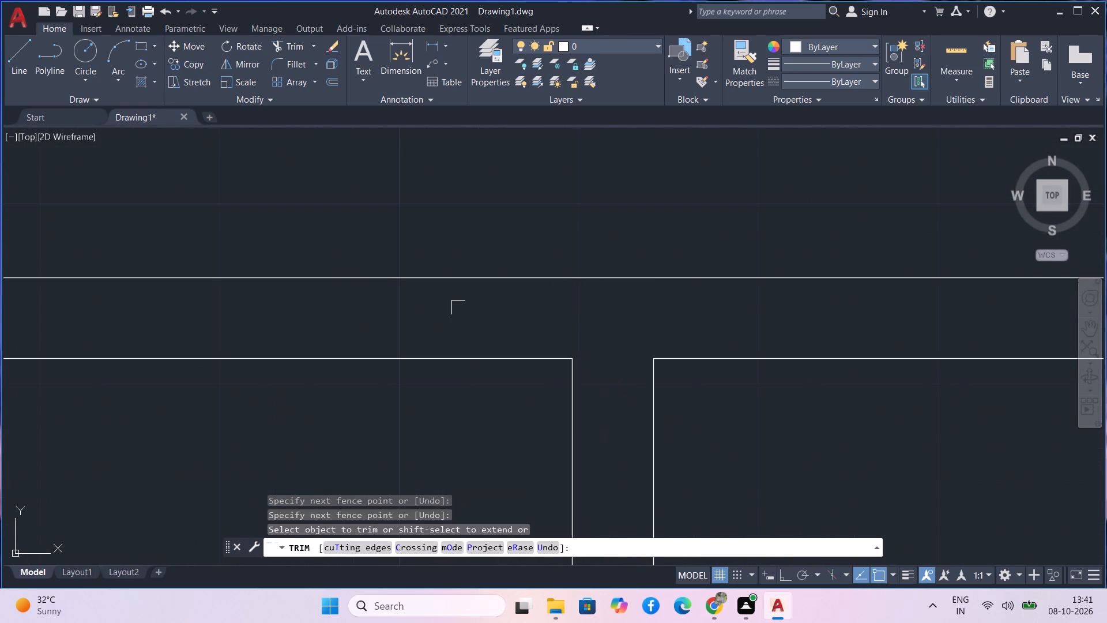
Trim the upper full-width partition's lower line where it crosses the ends of the middle room's two side walls.
scroll(458, 307, down, 2)
scroll(405, 375, down, 1)
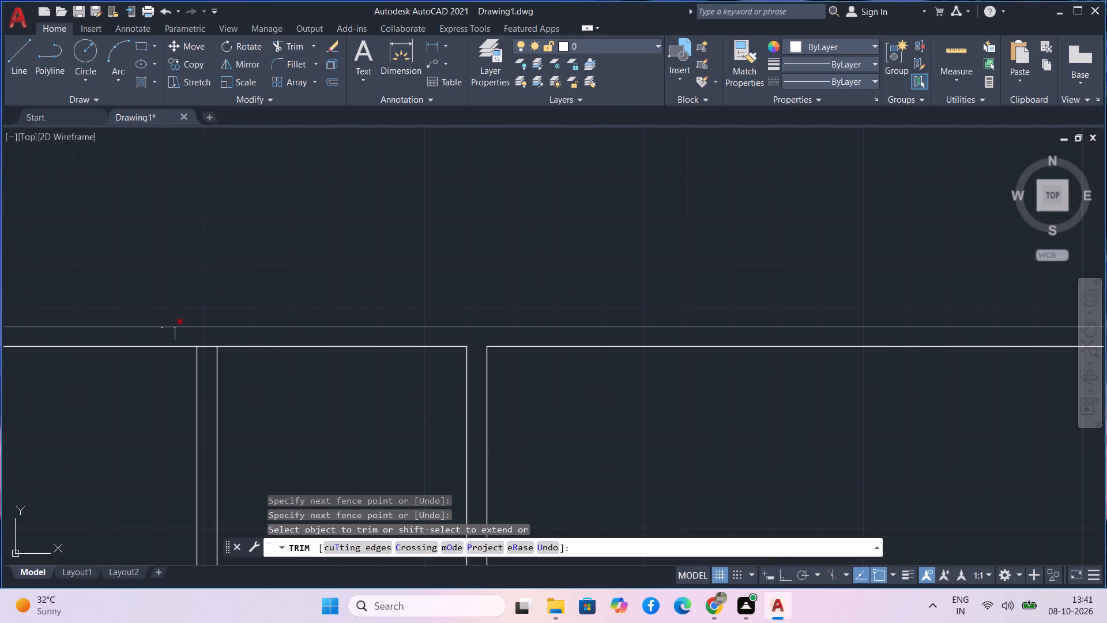
scroll(203, 355, up, 2)
scroll(208, 336, down, 3)
scroll(268, 368, down, 2)
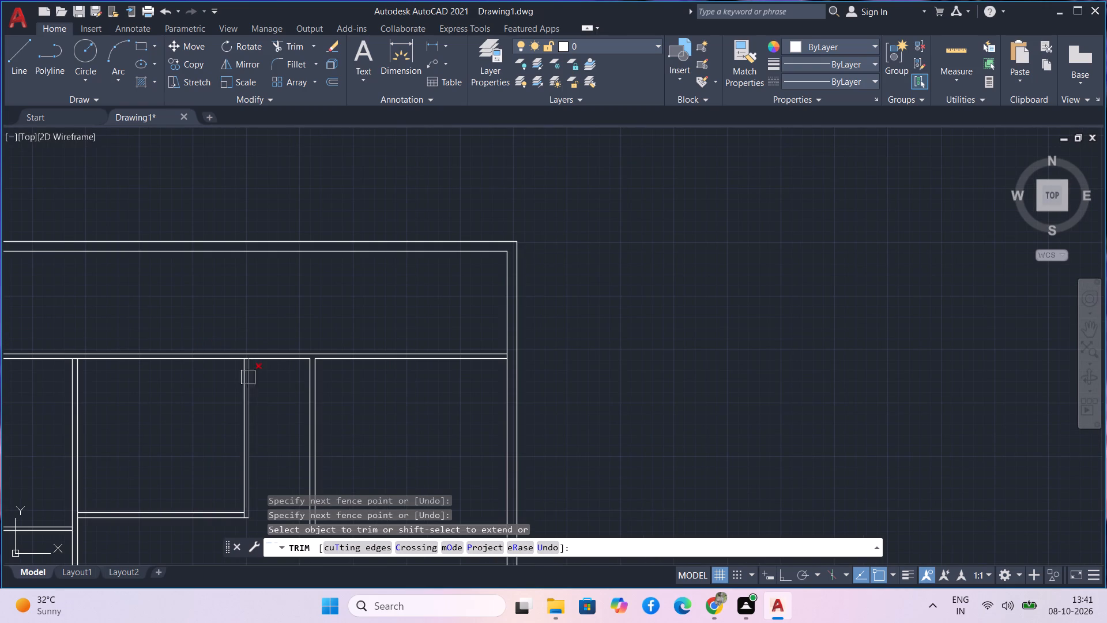
scroll(257, 373, up, 3)
click(224, 327)
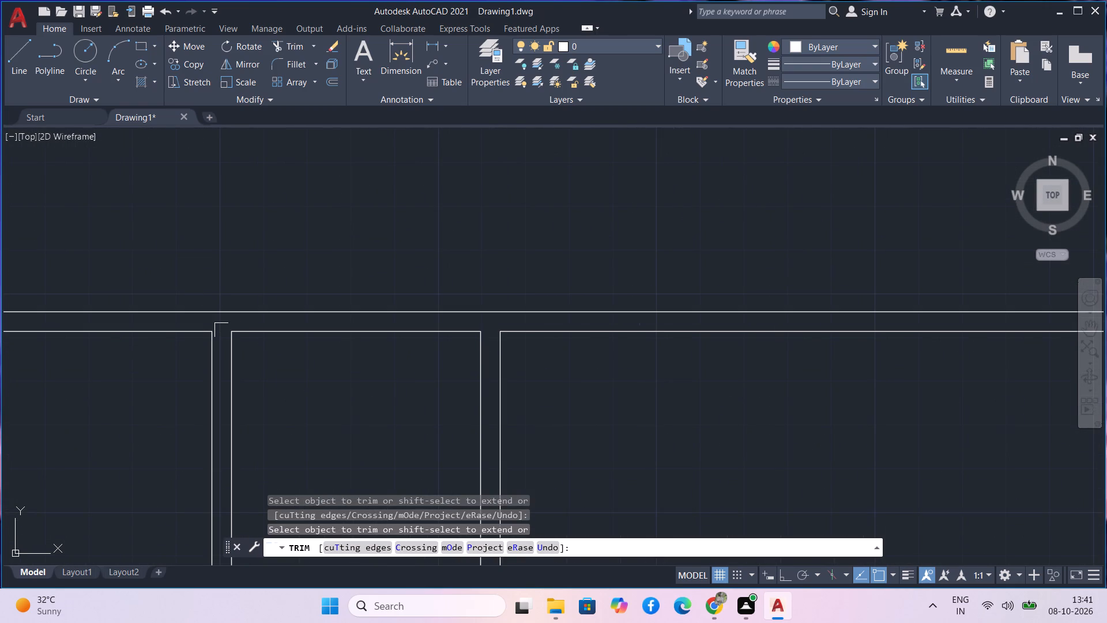
scroll(238, 362, down, 3)
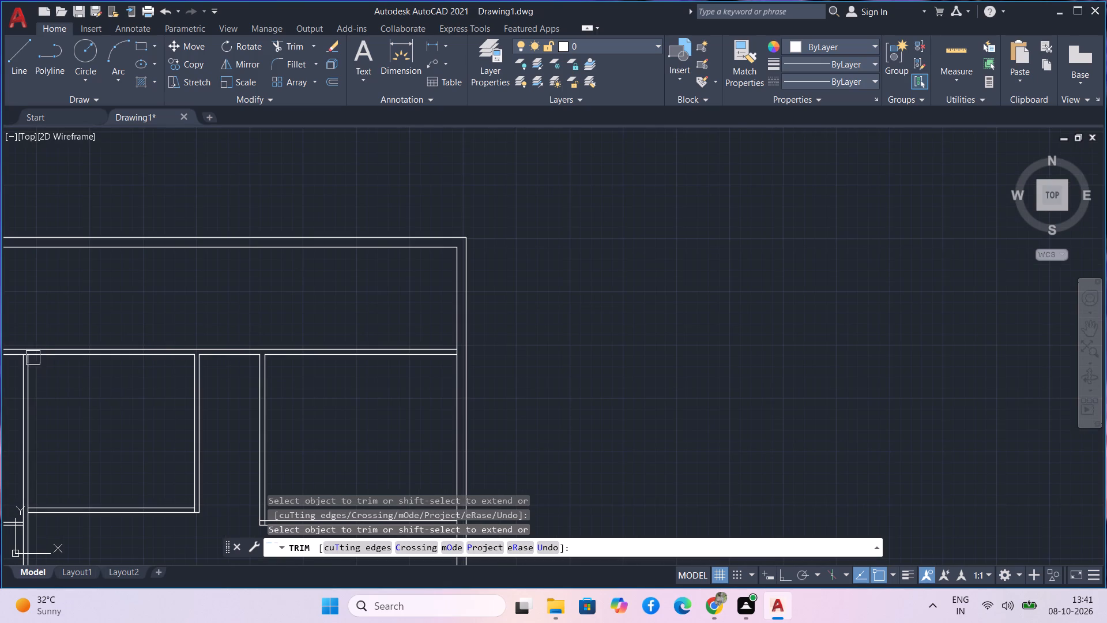
scroll(24, 363, up, 5)
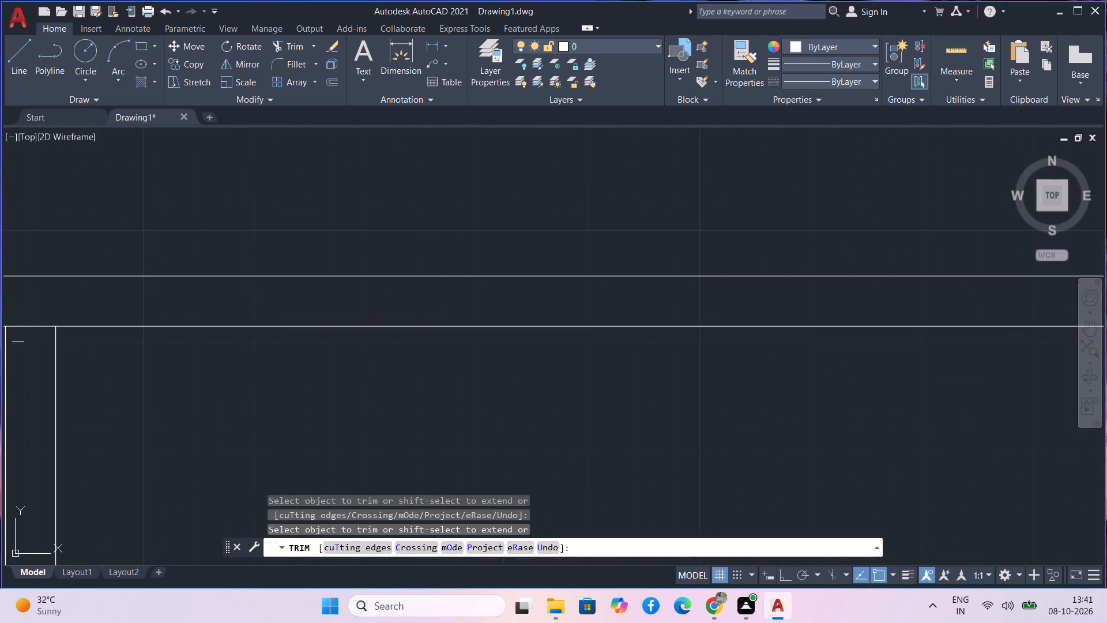
click(26, 332)
scroll(27, 343, down, 4)
scroll(85, 401, down, 2)
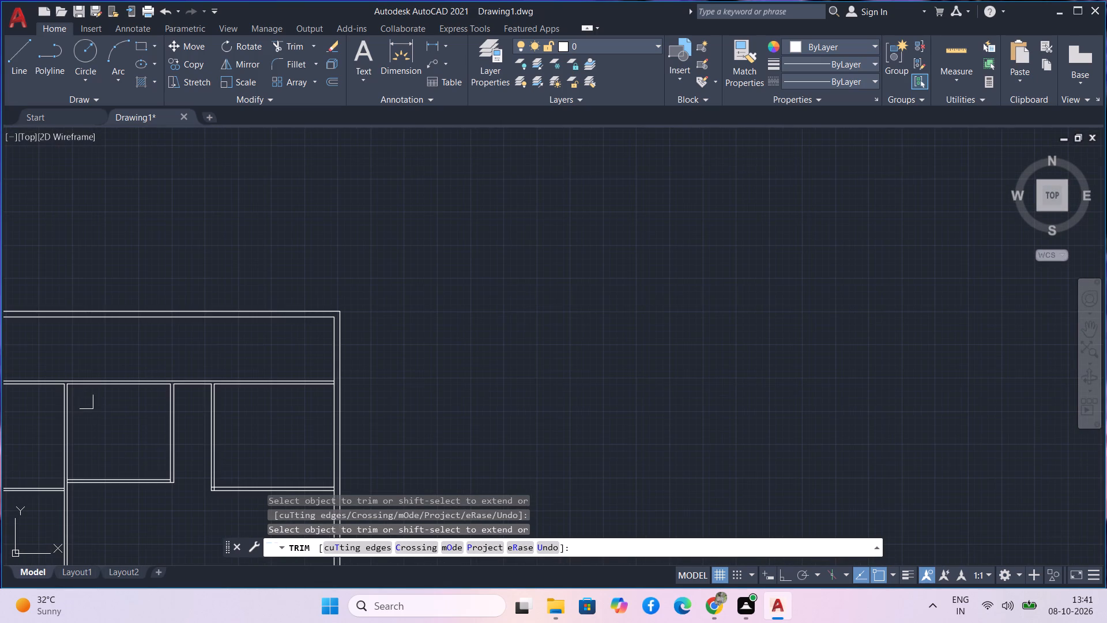
middle_drag(270, 415, 237, 391)
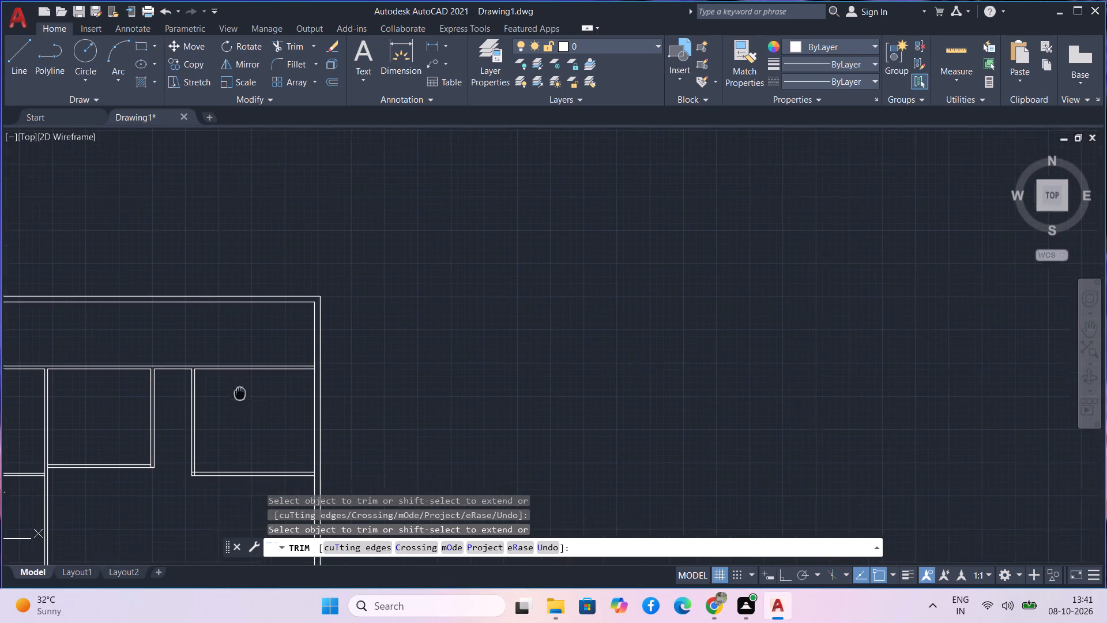
Trim the right outer wall's inner line between the upper full-width partition's two lines to open the junction.
middle_drag(237, 391, 216, 371)
scroll(270, 358, up, 2)
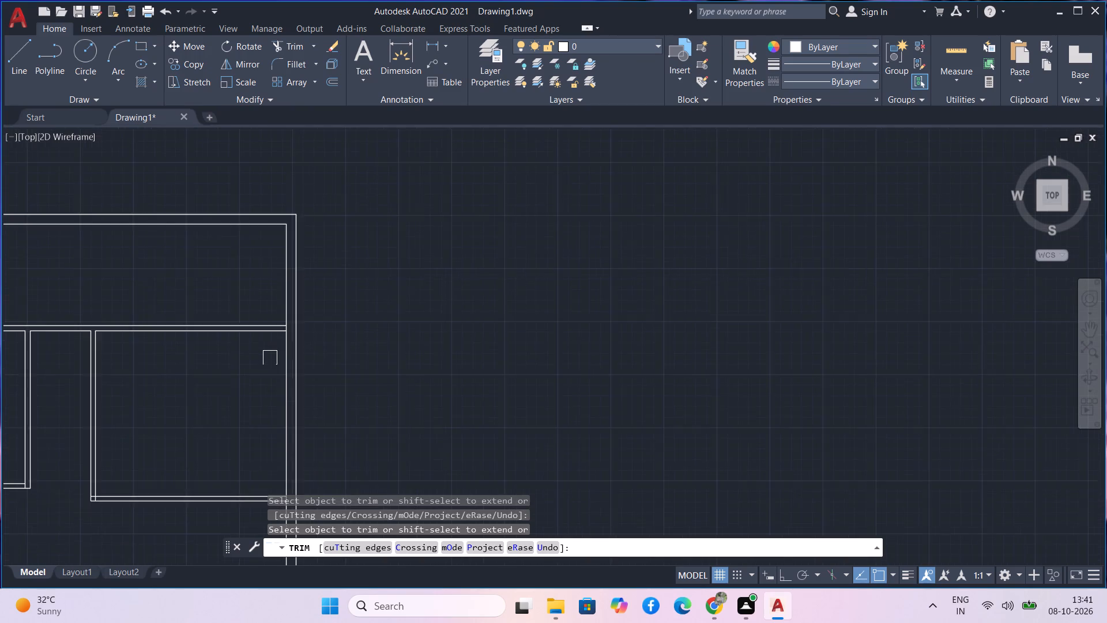
scroll(270, 358, up, 1)
scroll(309, 288, up, 3)
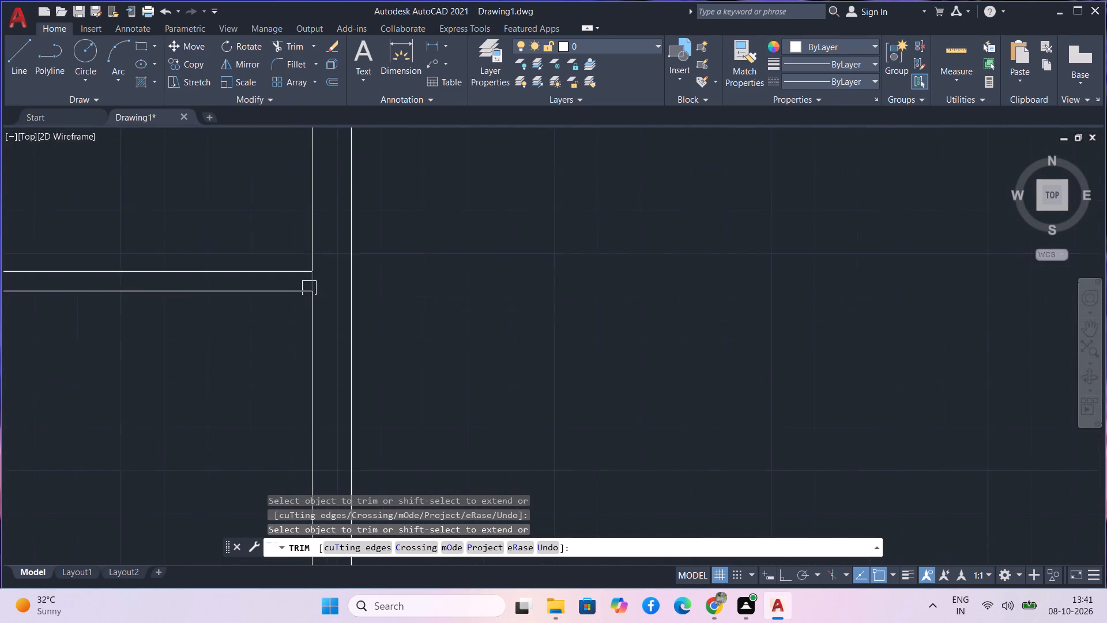
click(317, 272)
Trim the right outer wall's inner line between the two lines of the right room's bottom wall.
scroll(303, 326, down, 4)
scroll(277, 391, down, 2)
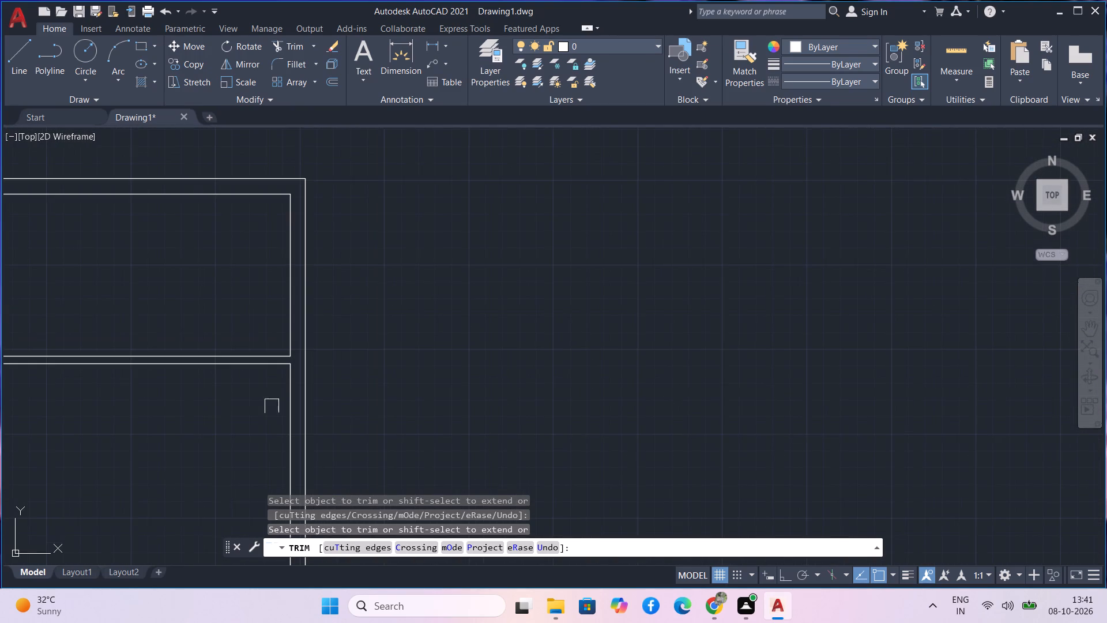
middle_drag(269, 418, 268, 211)
scroll(287, 434, up, 3)
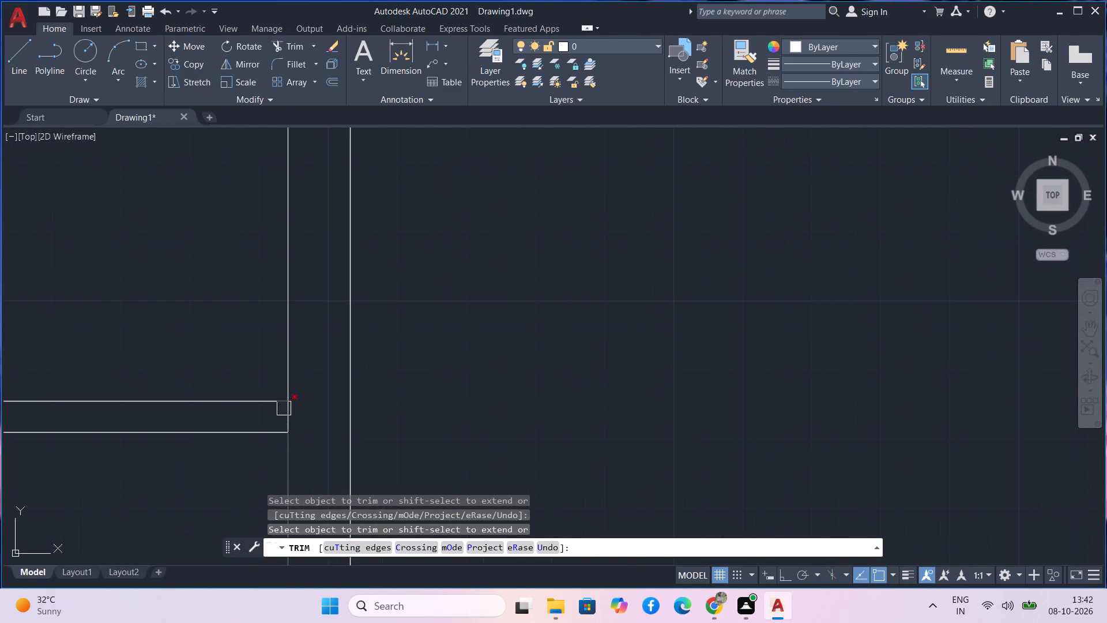
scroll(285, 418, up, 1)
click(286, 418)
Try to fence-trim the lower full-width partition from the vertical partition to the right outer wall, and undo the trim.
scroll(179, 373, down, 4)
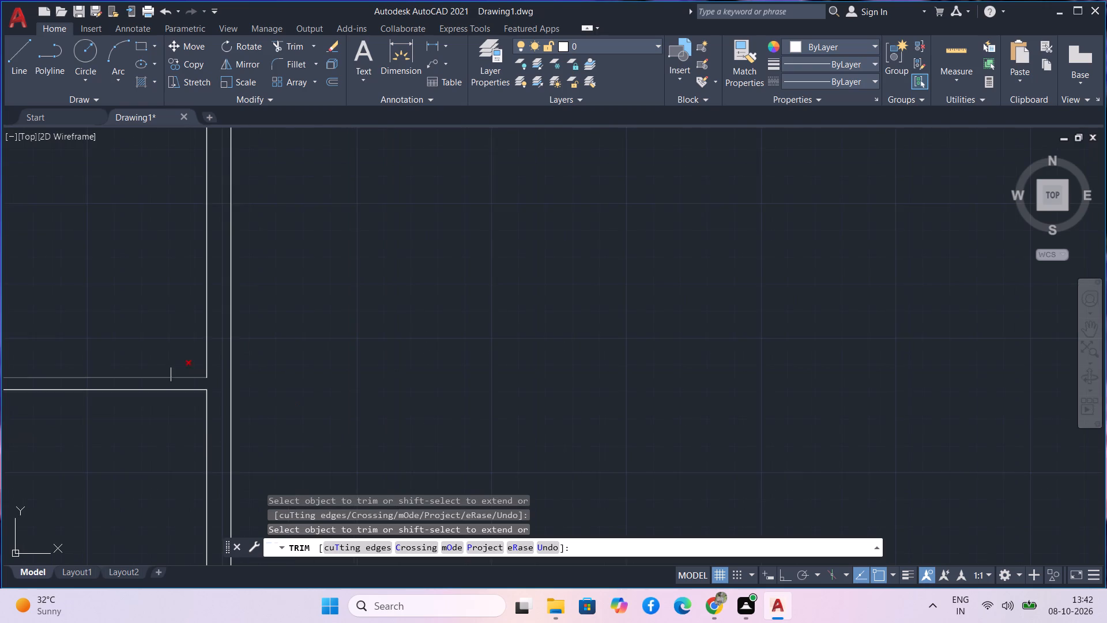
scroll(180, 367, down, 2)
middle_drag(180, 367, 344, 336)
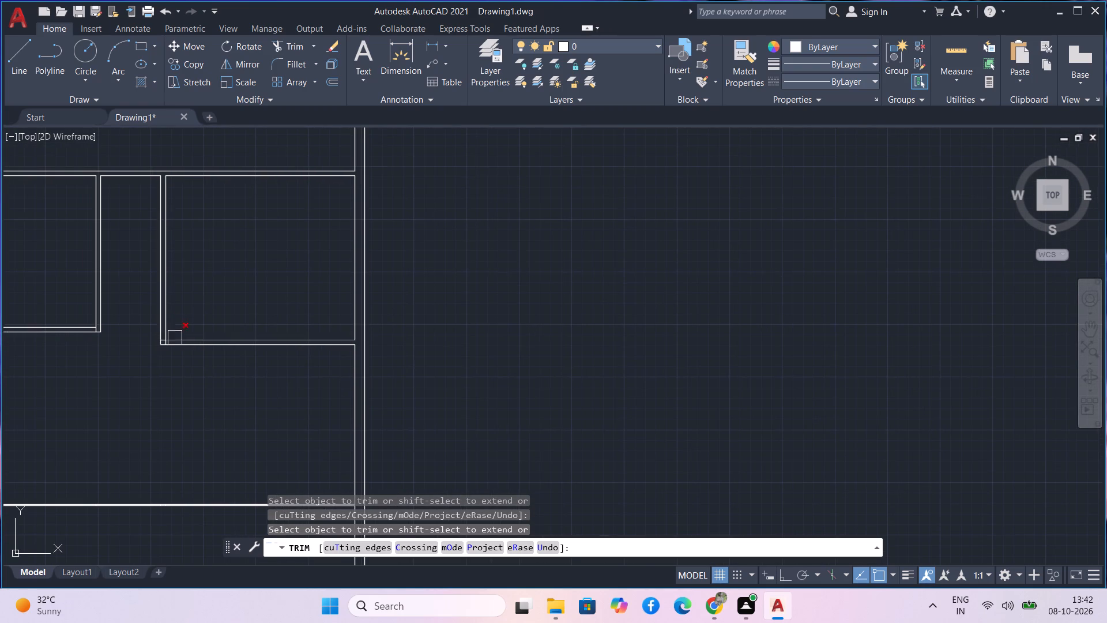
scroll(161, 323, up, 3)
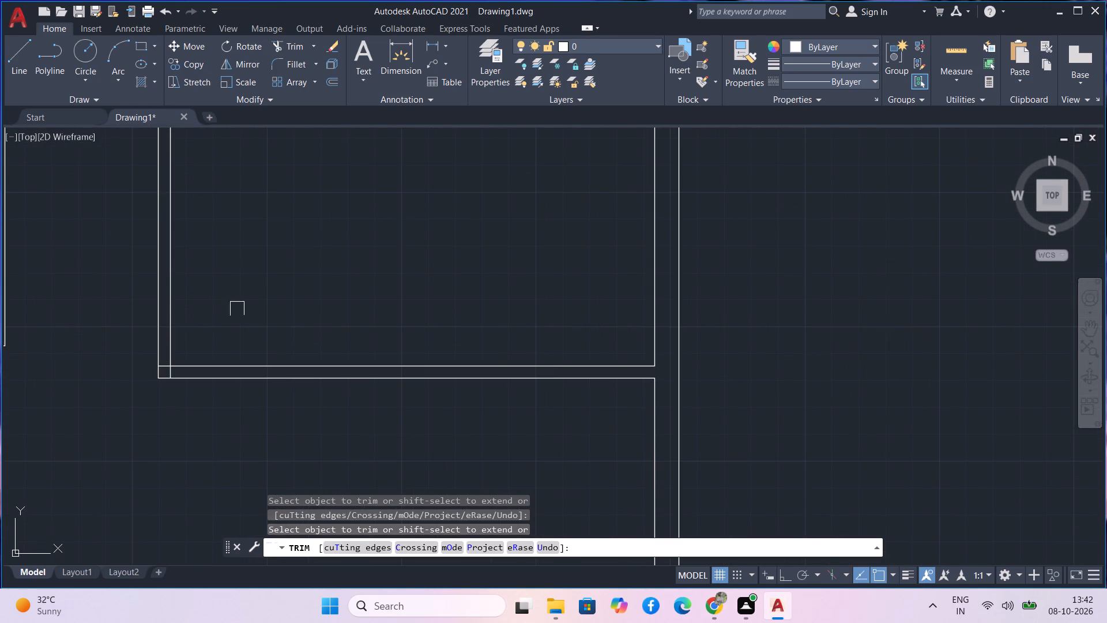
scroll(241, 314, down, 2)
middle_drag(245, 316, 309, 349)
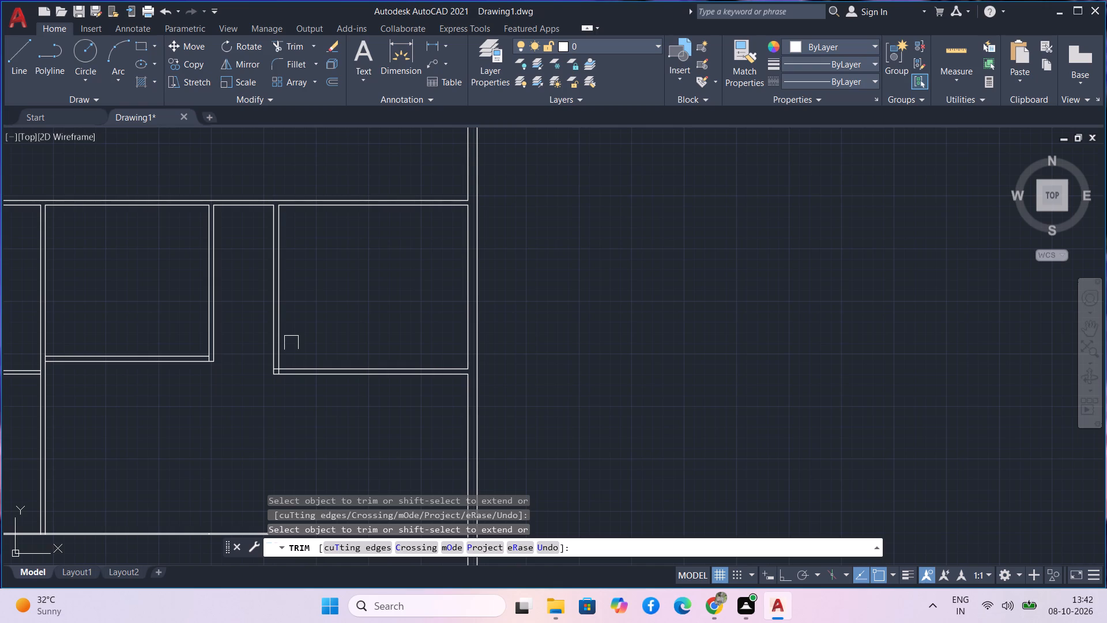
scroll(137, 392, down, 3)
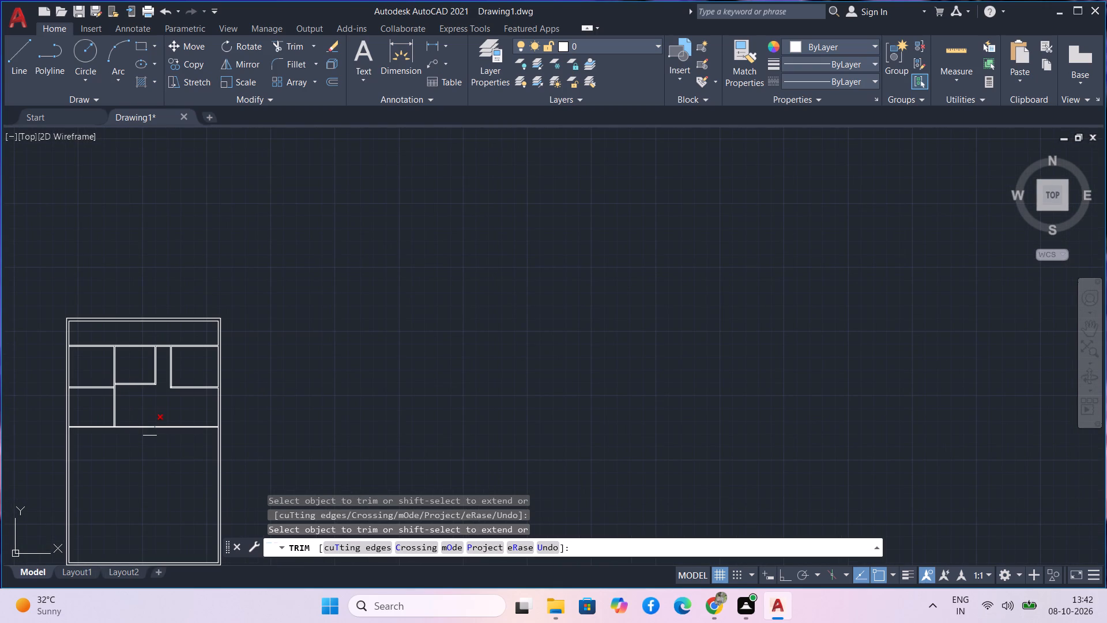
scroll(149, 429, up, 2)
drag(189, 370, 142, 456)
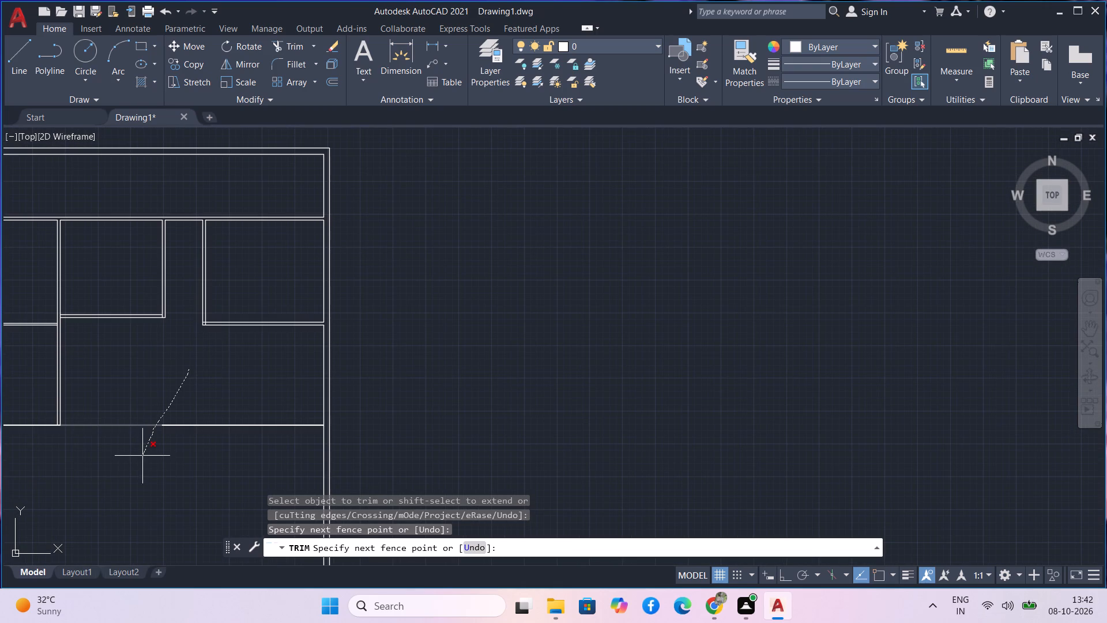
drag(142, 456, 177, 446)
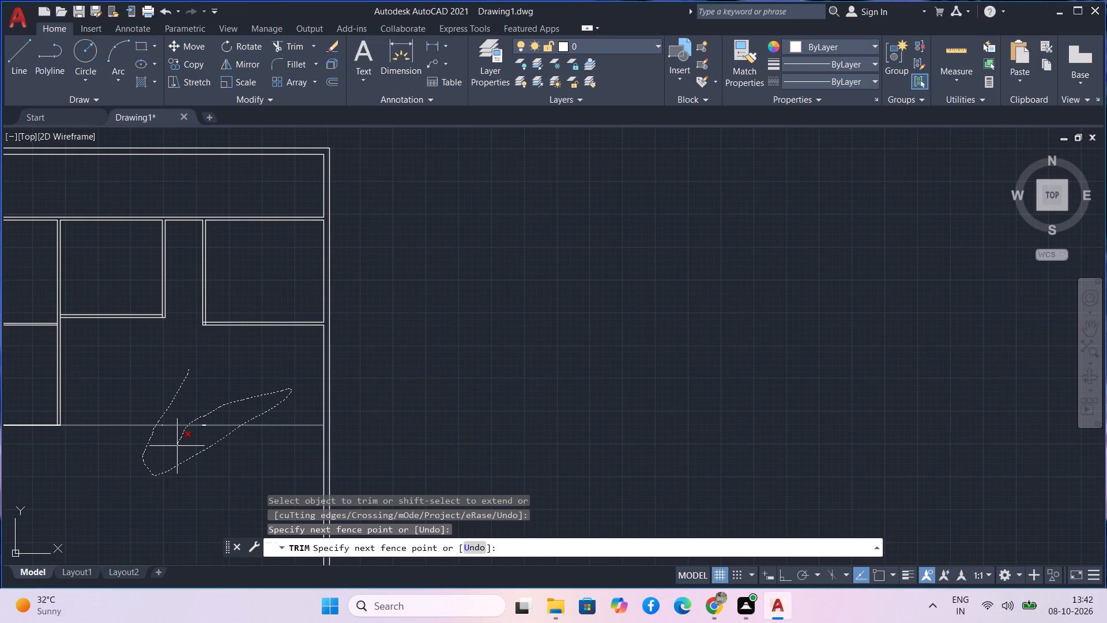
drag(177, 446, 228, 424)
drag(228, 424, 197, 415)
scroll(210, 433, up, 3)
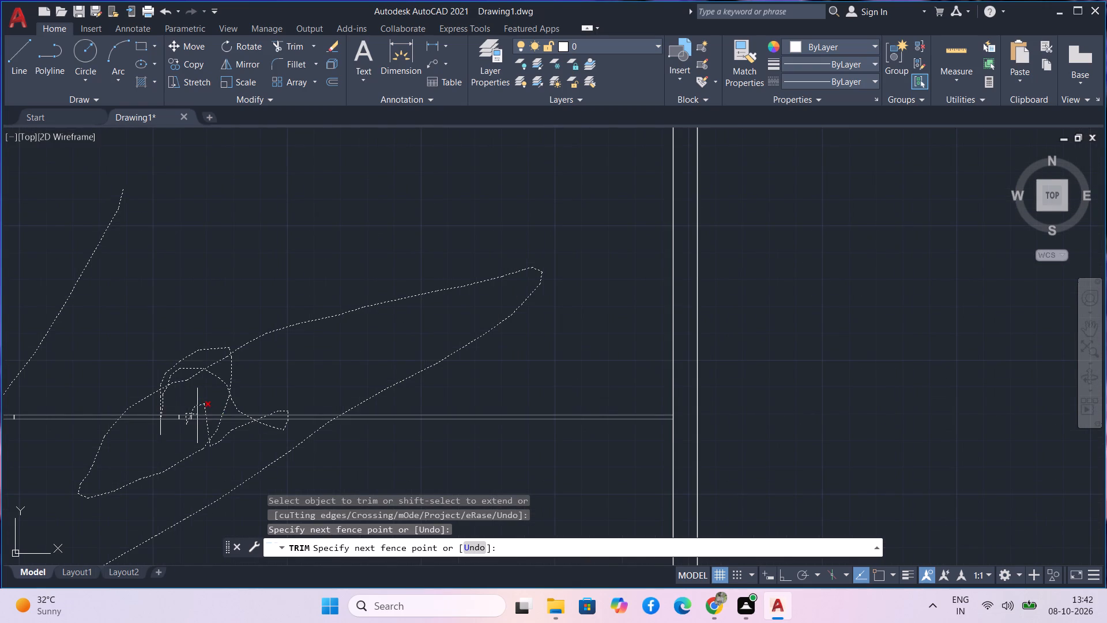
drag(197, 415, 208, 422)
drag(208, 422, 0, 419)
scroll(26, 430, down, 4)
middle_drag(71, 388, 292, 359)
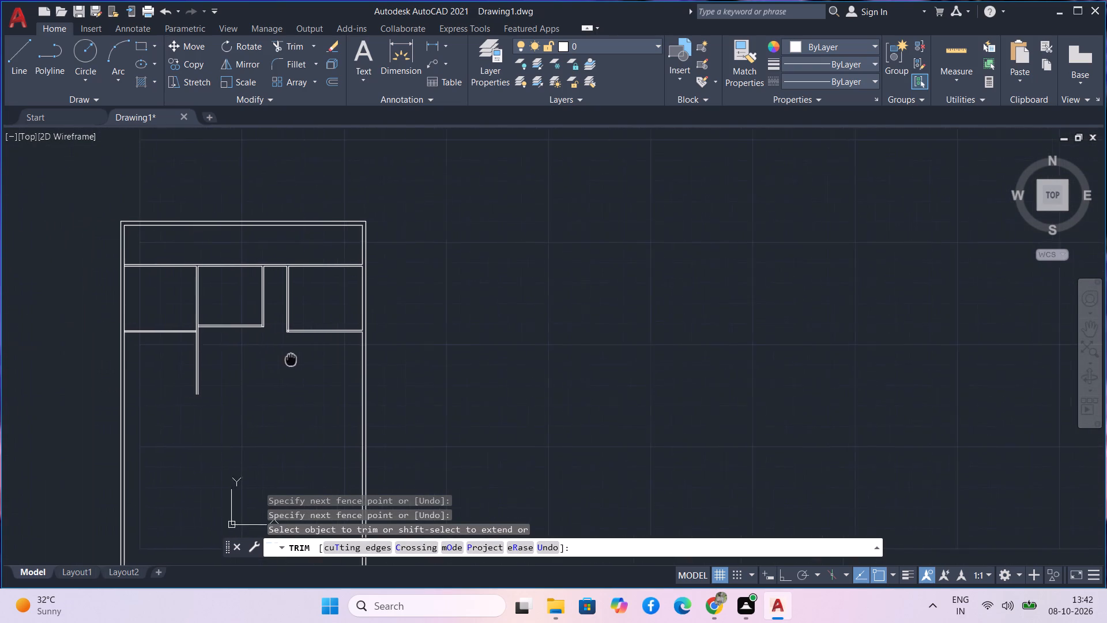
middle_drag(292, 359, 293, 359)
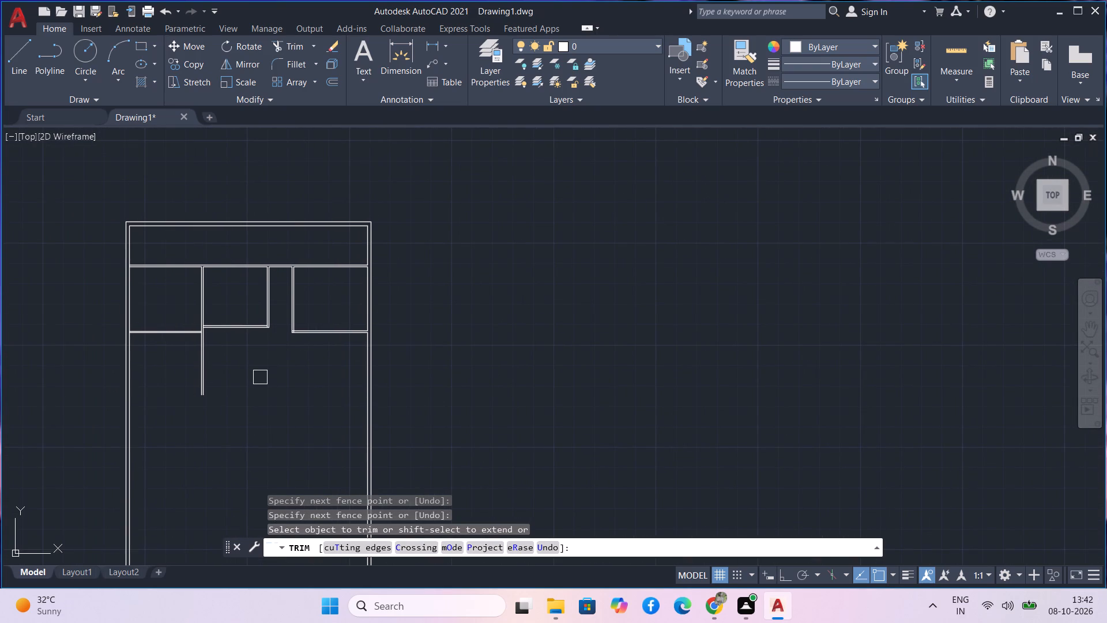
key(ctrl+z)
Trim off the lower full-width partition between the vertical partition and the right outer wall, including its leftover pieces.
scroll(246, 384, down, 3)
scroll(225, 383, up, 1)
scroll(175, 336, down, 13)
middle_drag(150, 379, 348, 347)
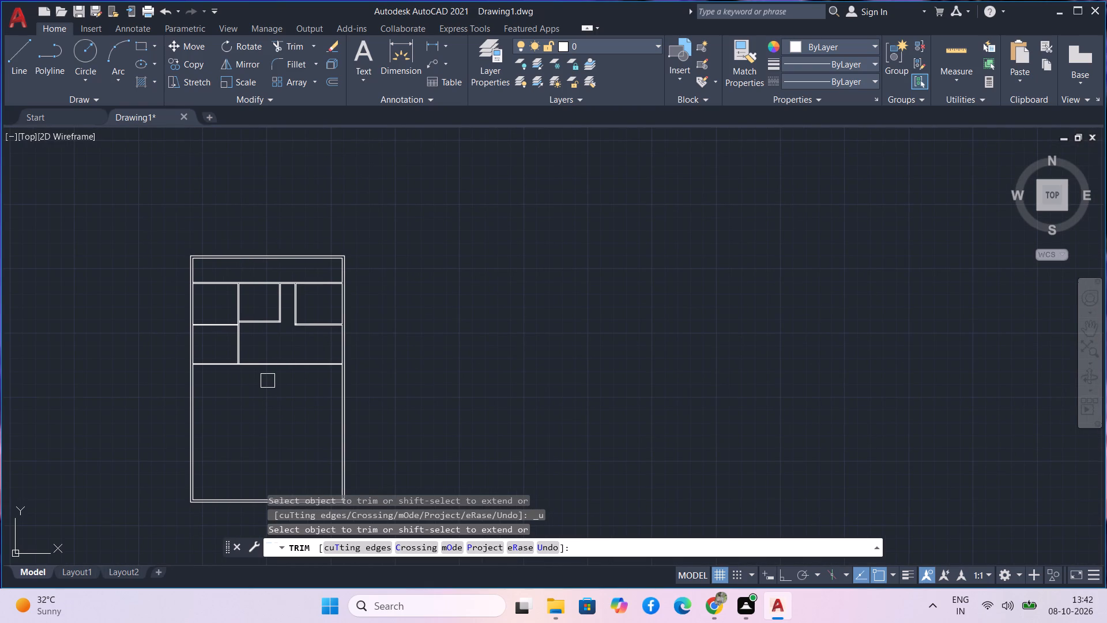
scroll(268, 381, up, 3)
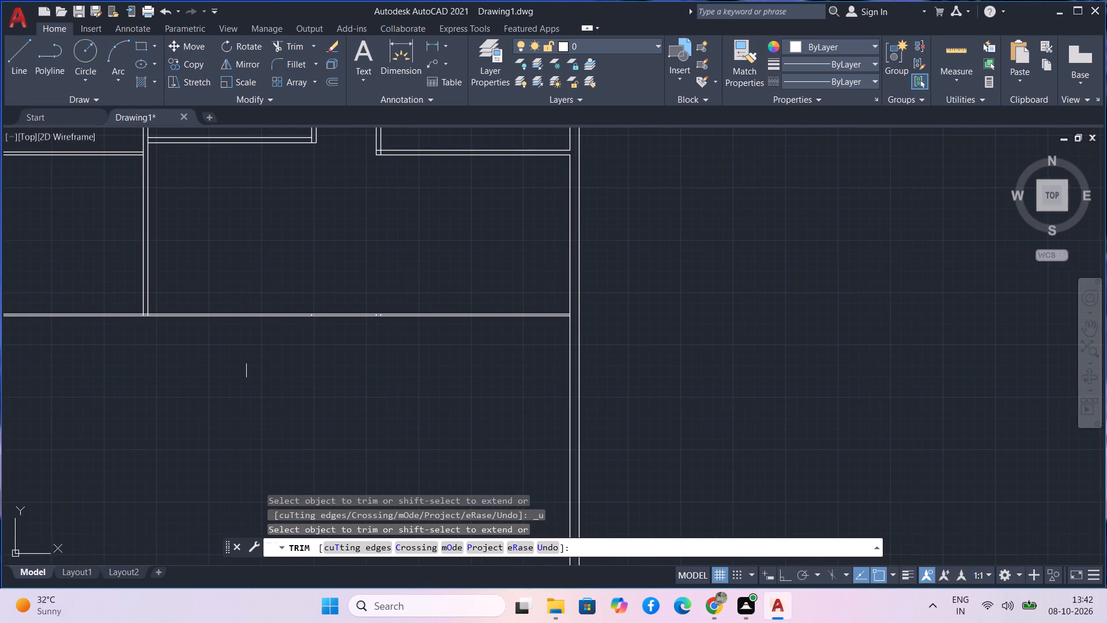
text(tr)
key(space)
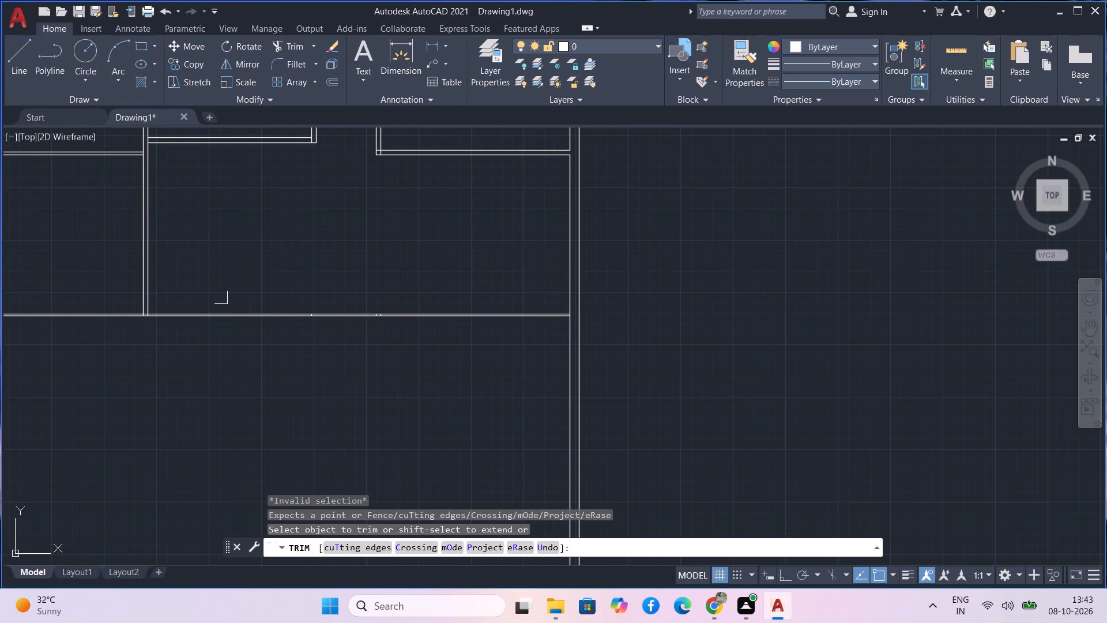
click(220, 320)
click(220, 314)
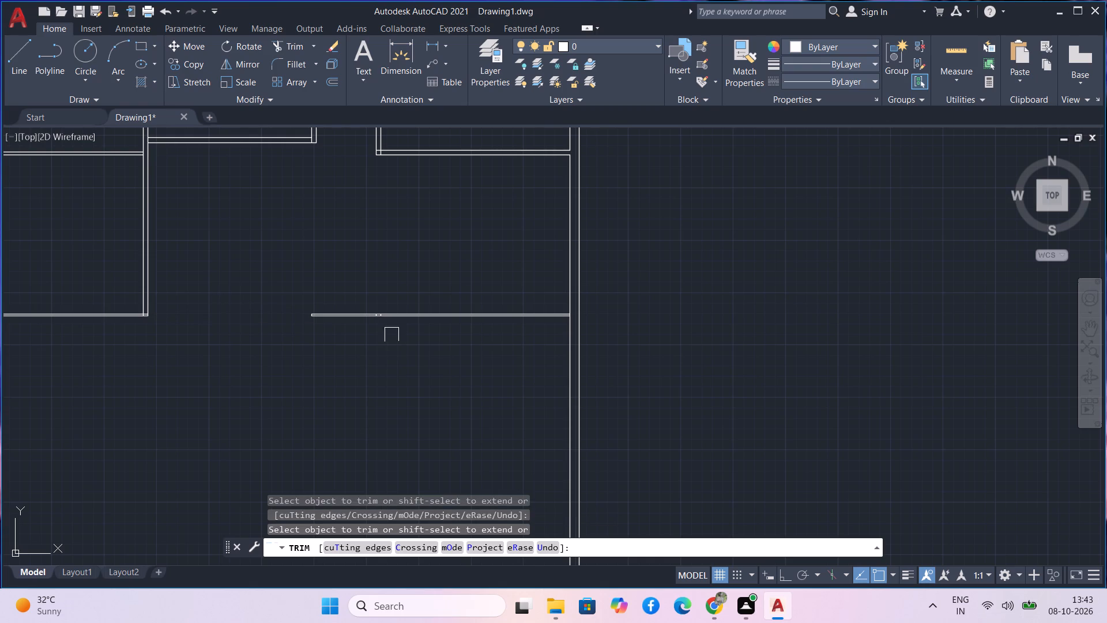
drag(391, 335, 384, 325)
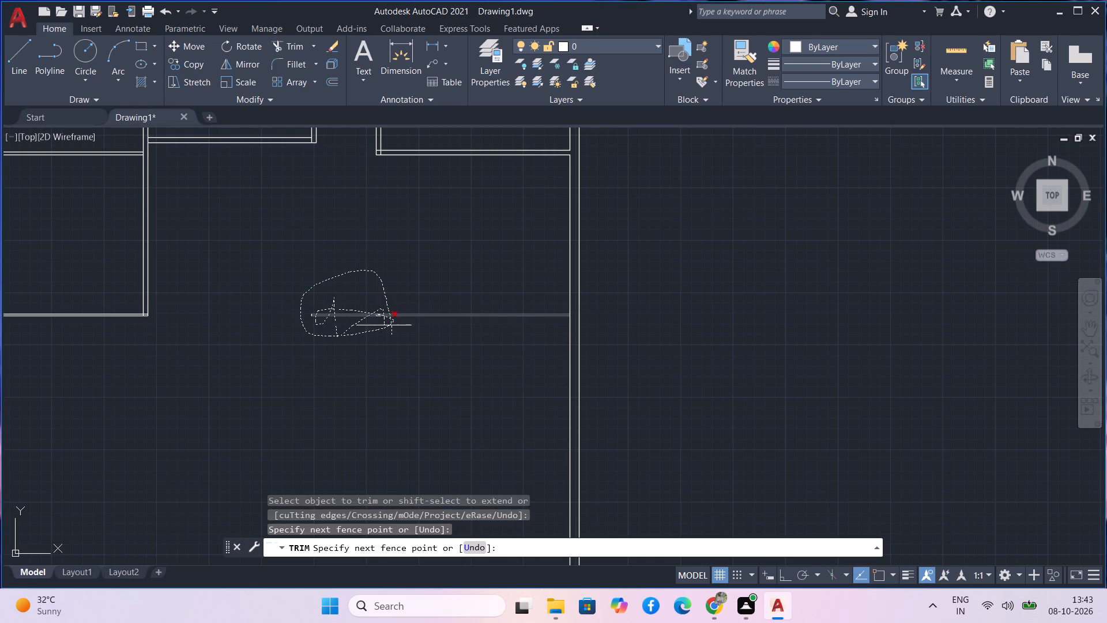
drag(384, 325, 308, 316)
drag(308, 316, 312, 325)
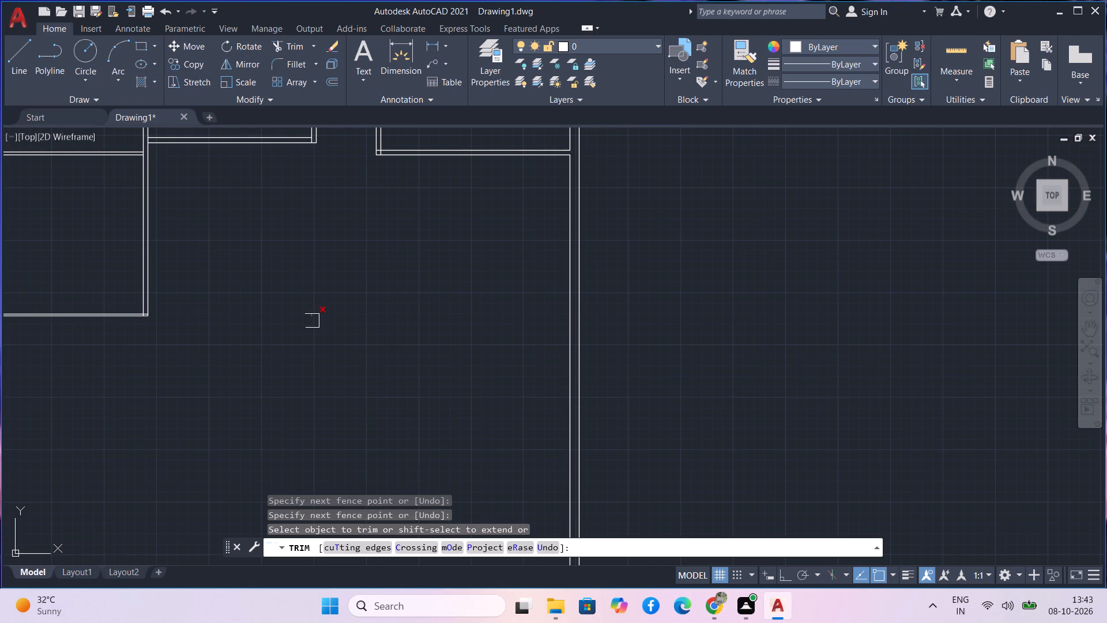
click(312, 320)
Trim off both lines of the middle room's bottom wall.
scroll(291, 287, down, 1)
middle_drag(293, 299, 311, 374)
scroll(313, 374, down, 1)
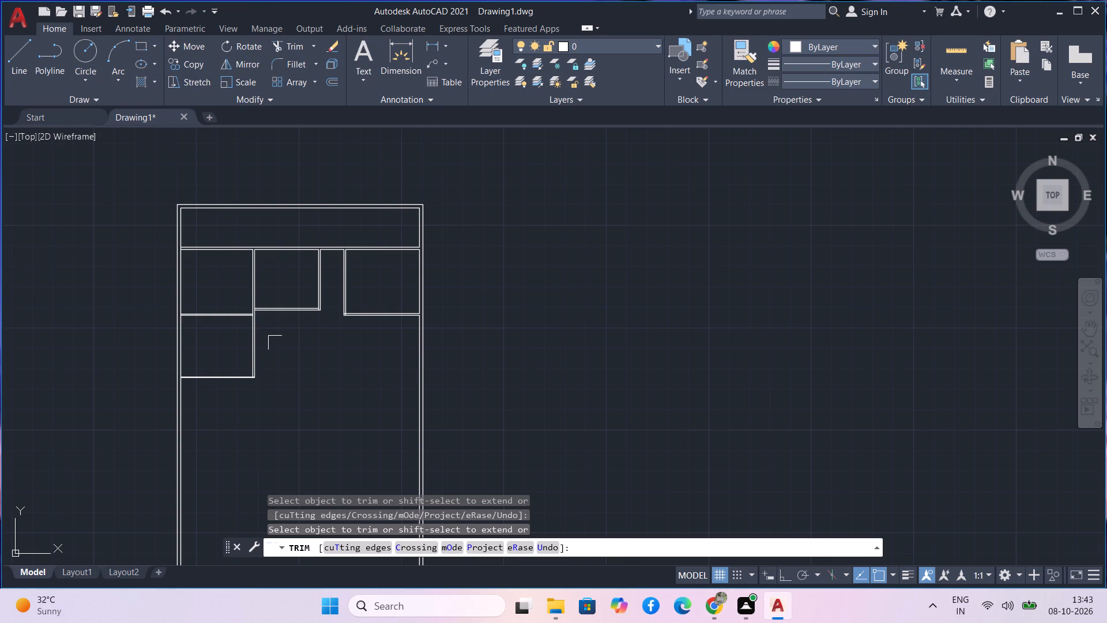
scroll(275, 338, up, 1)
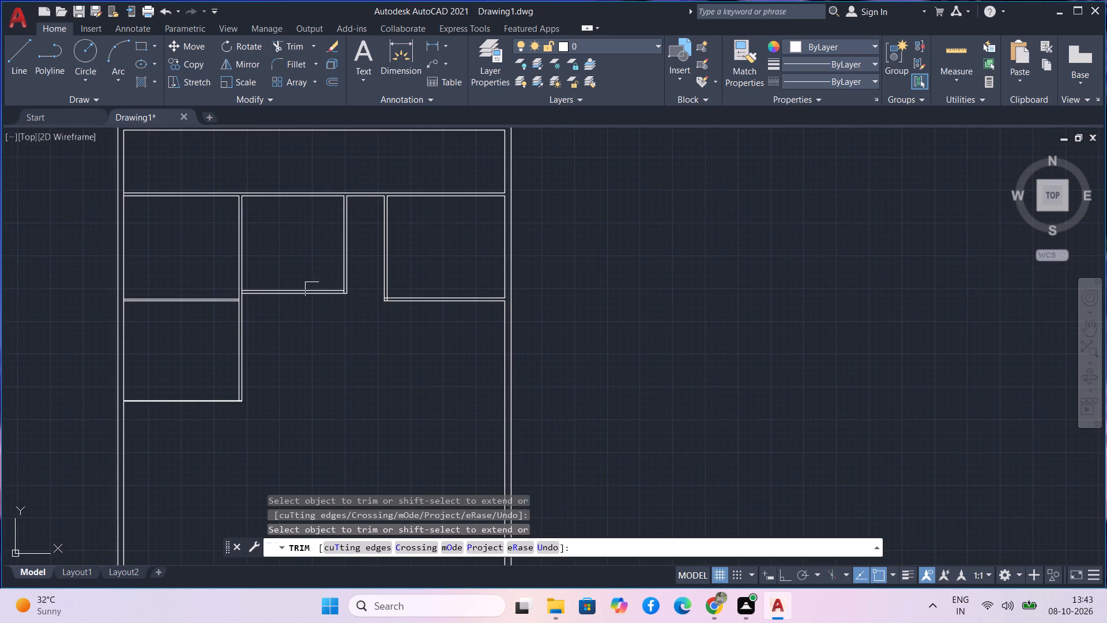
drag(301, 267, 298, 340)
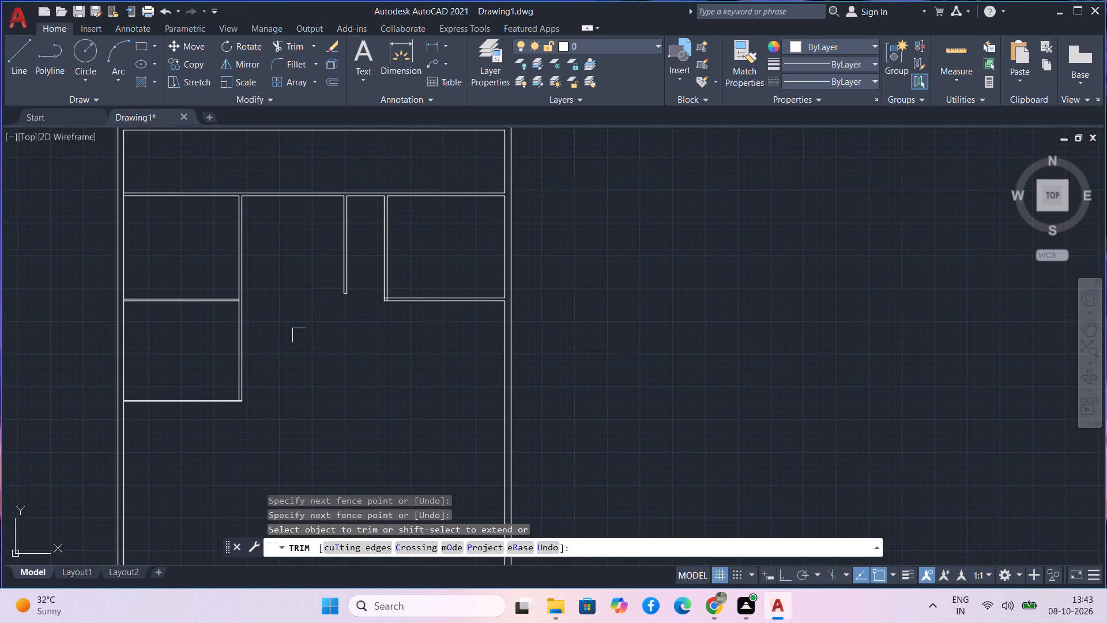
Extend both lines of the upper-left room's bottom wall across the vertical partition to its right-hand line.
scroll(281, 297, up, 1)
middle_drag(277, 295, 351, 331)
scroll(307, 325, up, 3)
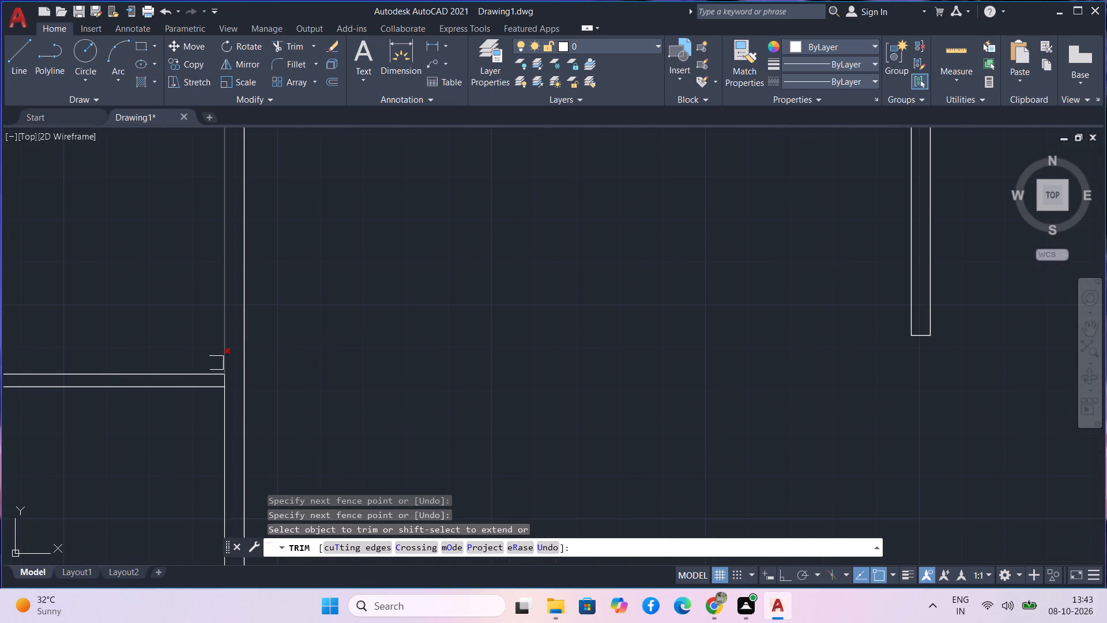
shift+click(208, 372)
shift+click(203, 386)
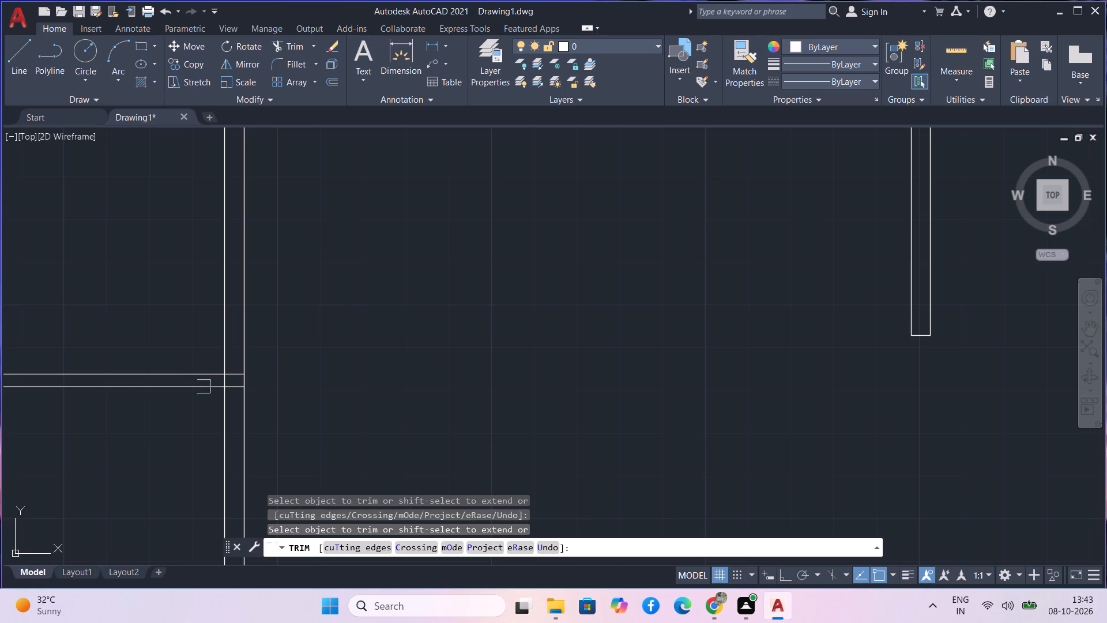
key(Escape)
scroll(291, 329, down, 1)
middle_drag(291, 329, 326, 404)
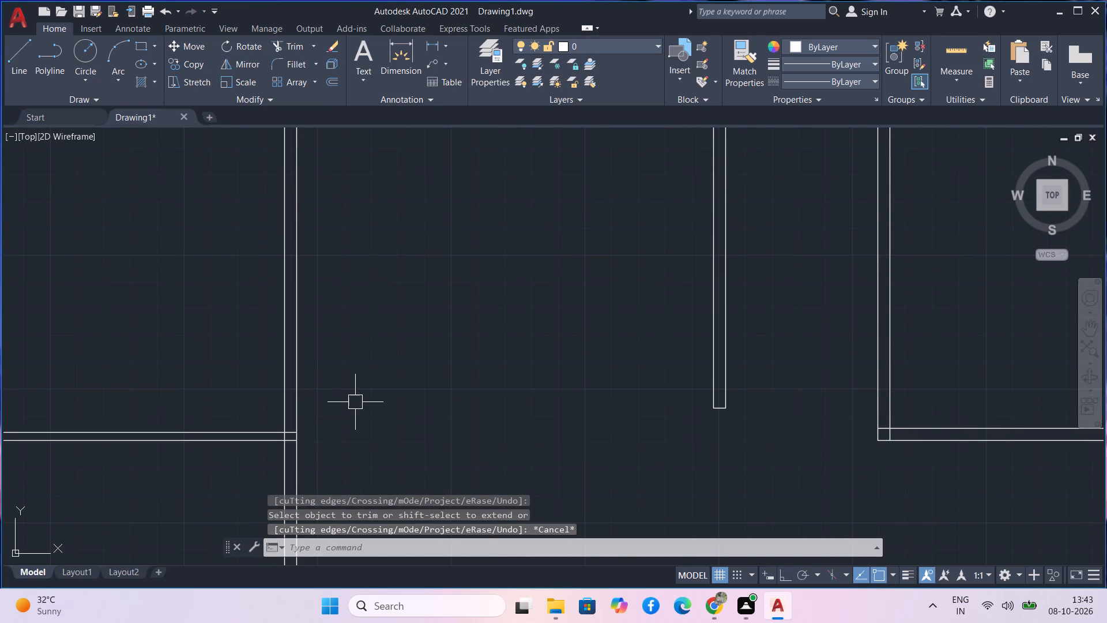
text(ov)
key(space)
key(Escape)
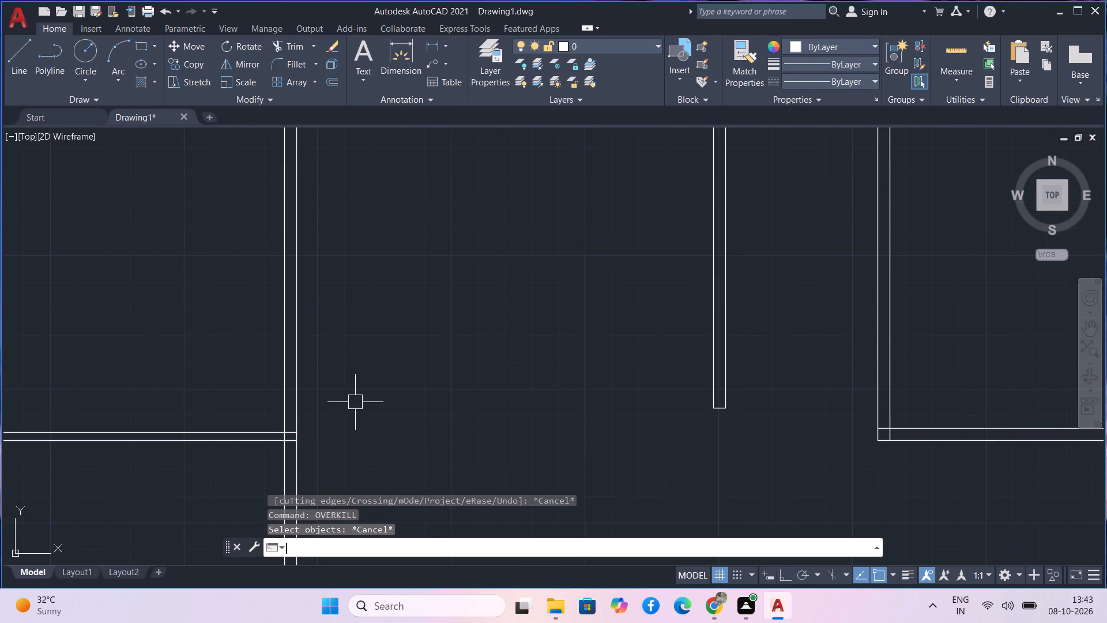
Offset the upper line of the upper-left room's bottom wall 3' upward.
text(o)
key(space)
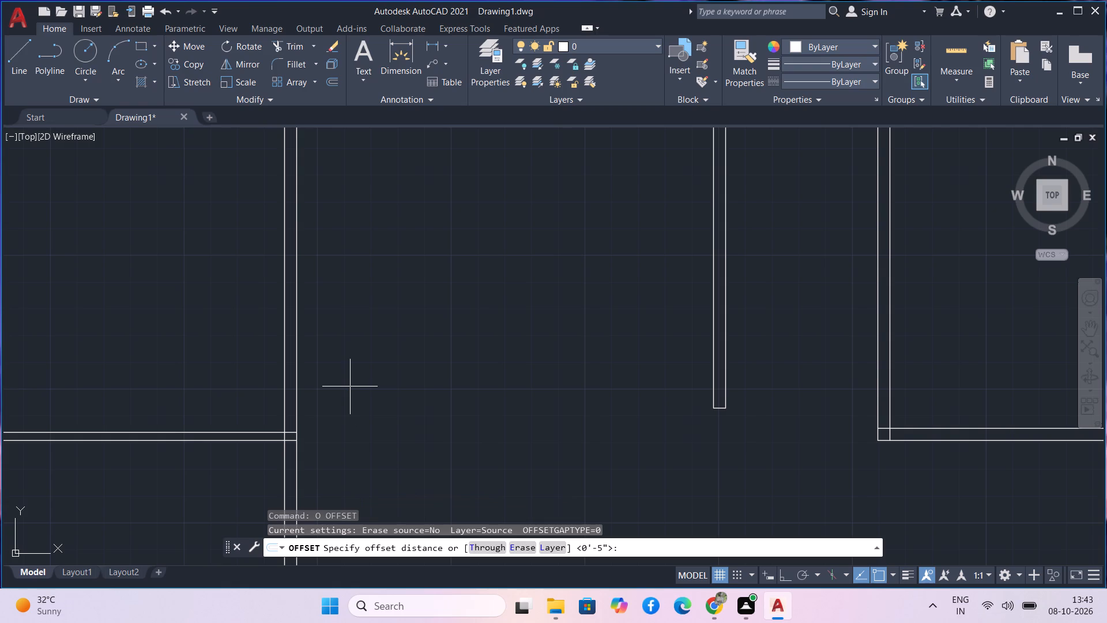
text(32)
key(BackSpace)
key(apostrophe)
key(Return)
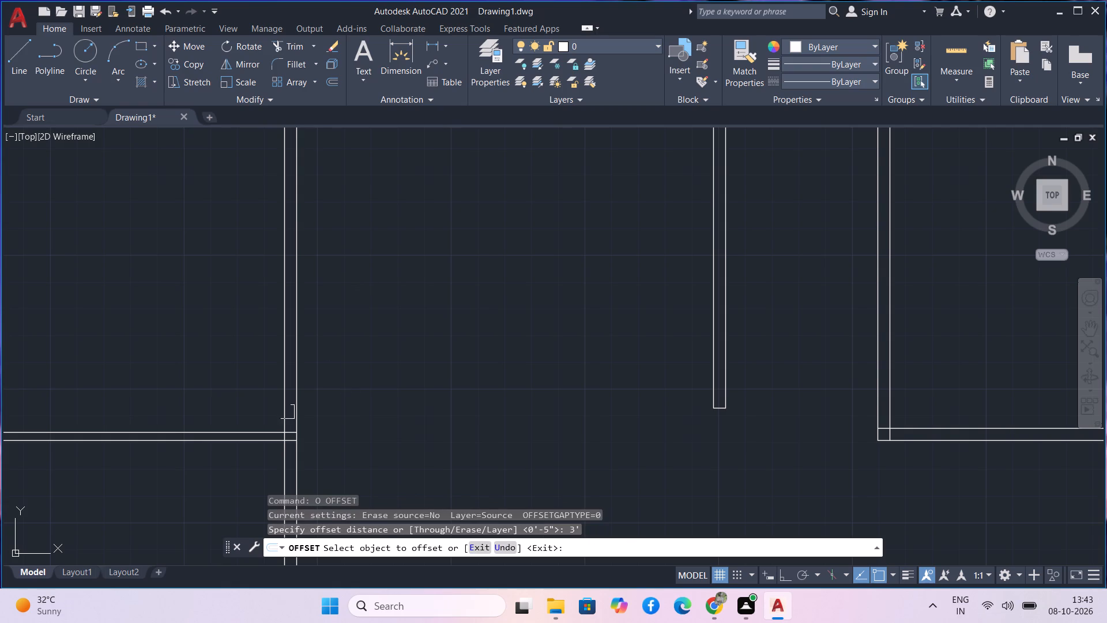
scroll(292, 423, up, 2)
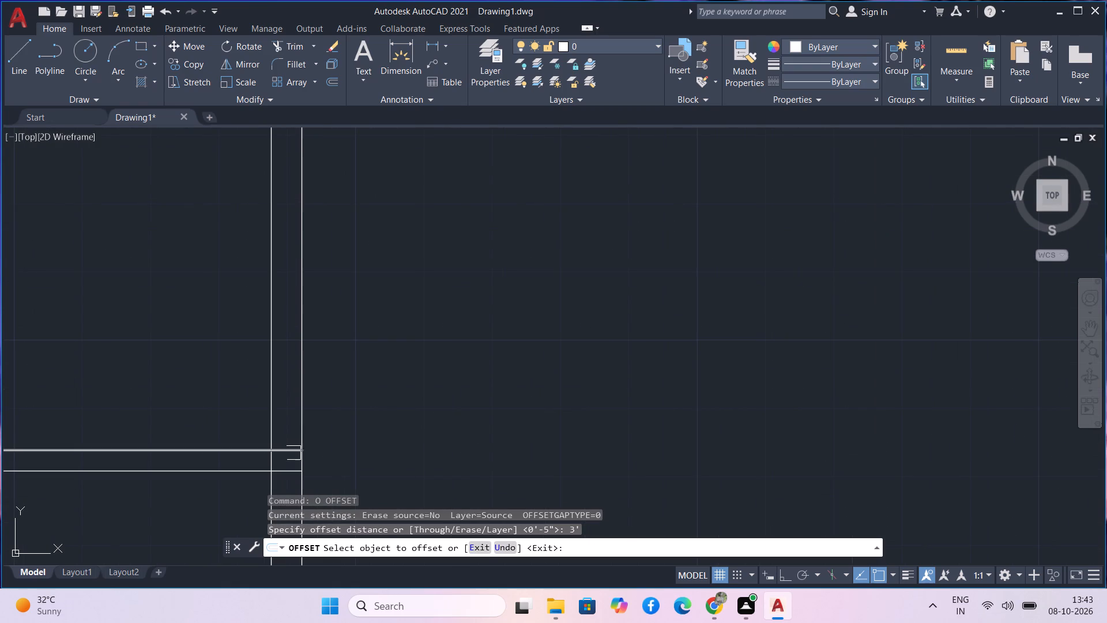
click(292, 449)
click(352, 331)
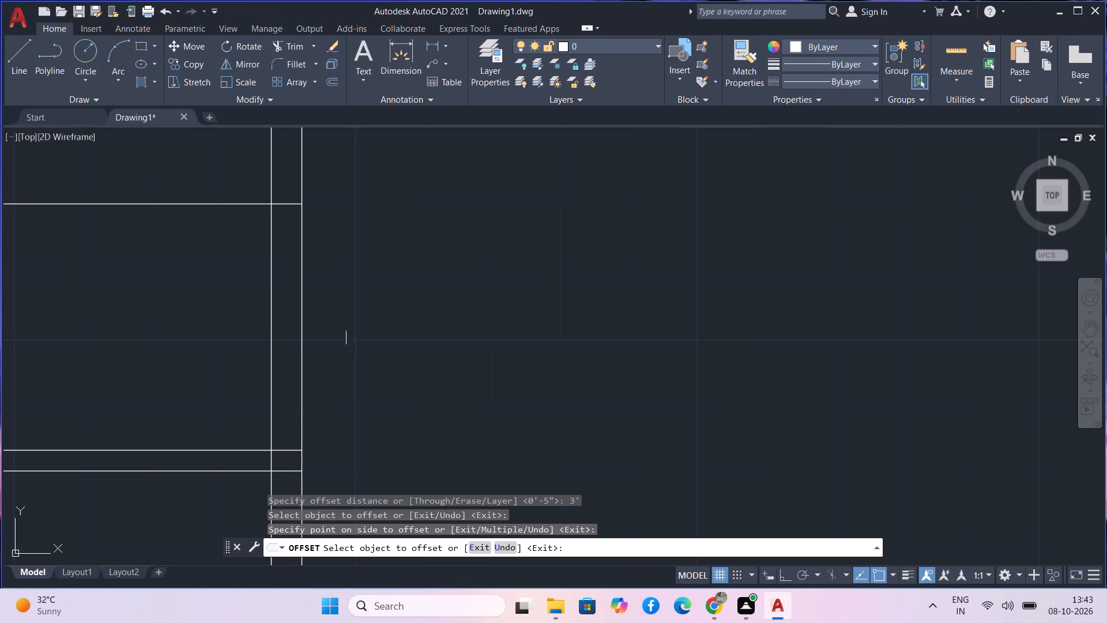
scroll(357, 386, down, 3)
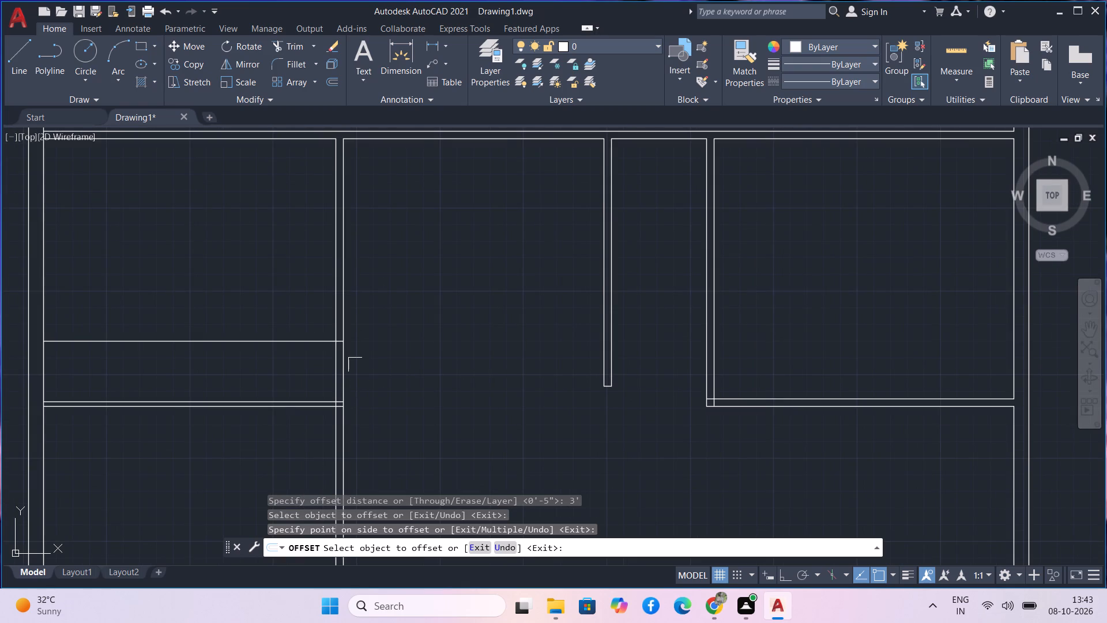
key(Escape)
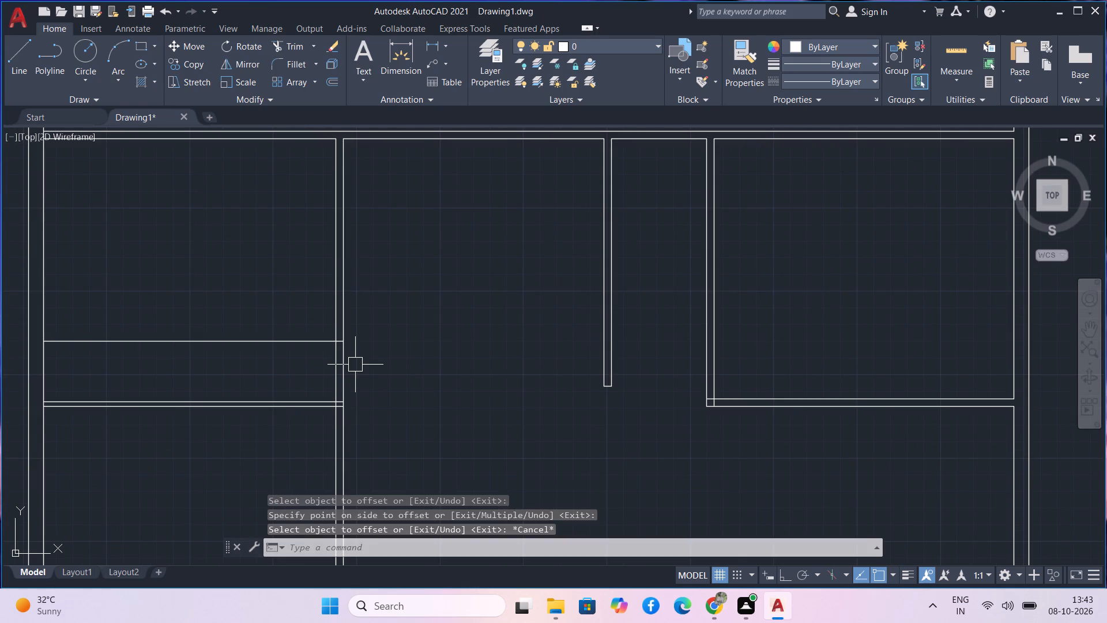
Offset the new line inside the upper-left room 4.5" upward to form a double line.
text(o)
key(space)
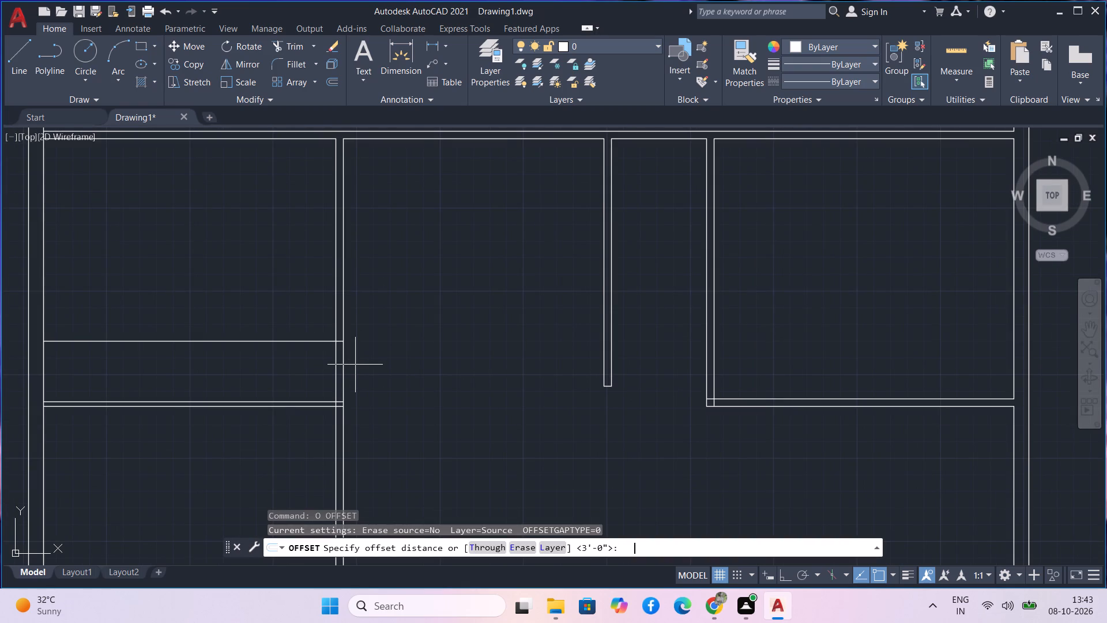
text(4.5)
key(Return)
click(296, 340)
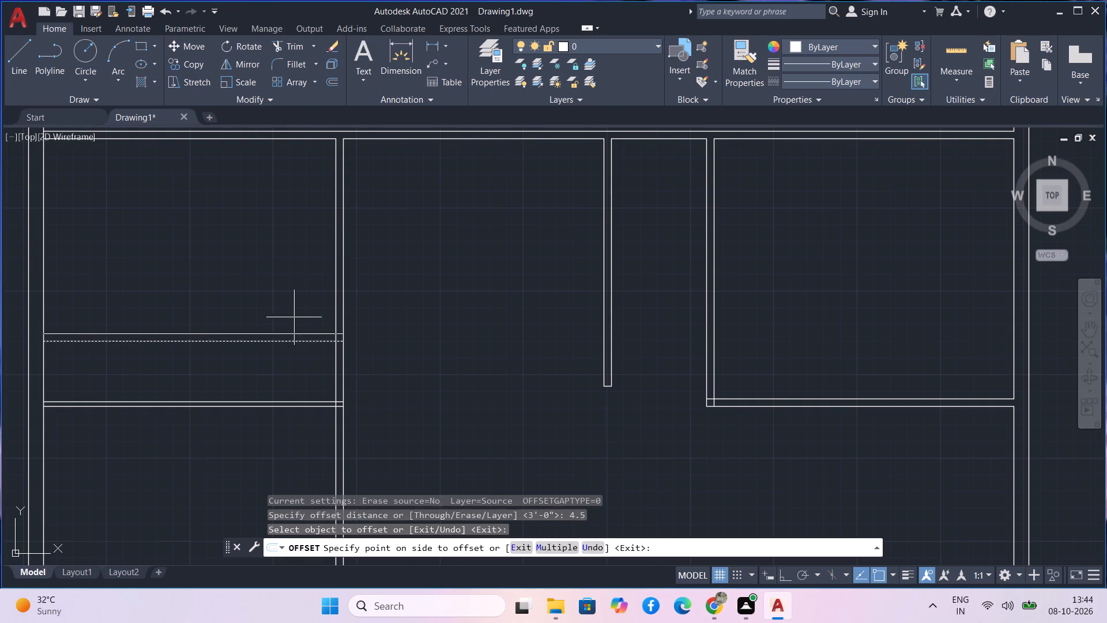
click(294, 317)
key(Escape)
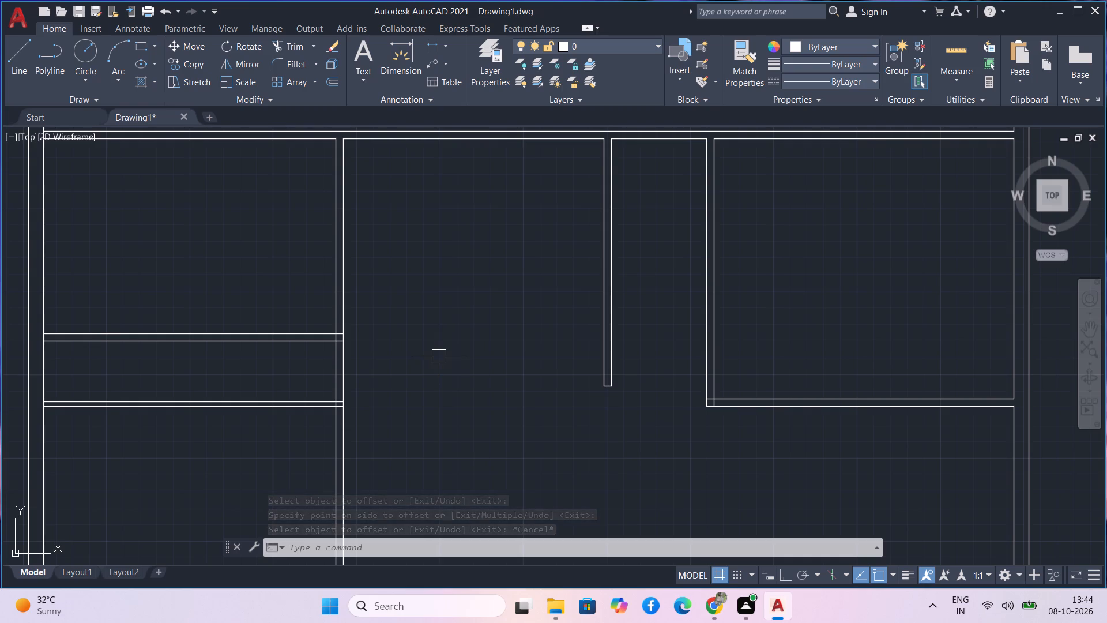
Offset the upper line of the upper-right room's bottom wall 3' upward.
middle_drag(439, 356, 329, 384)
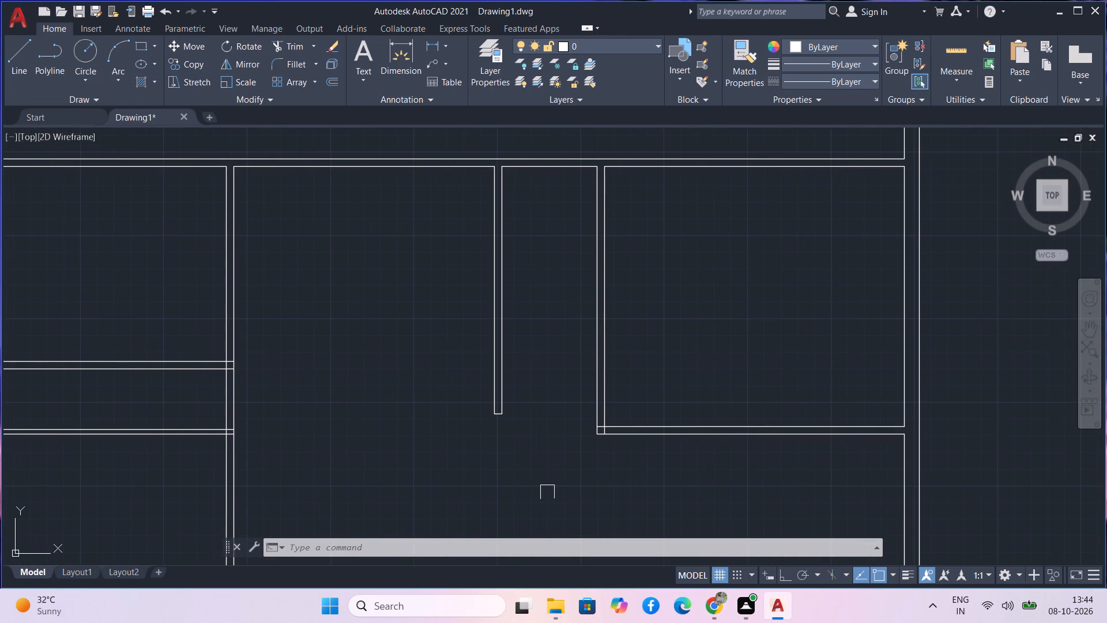
scroll(600, 412, up, 2)
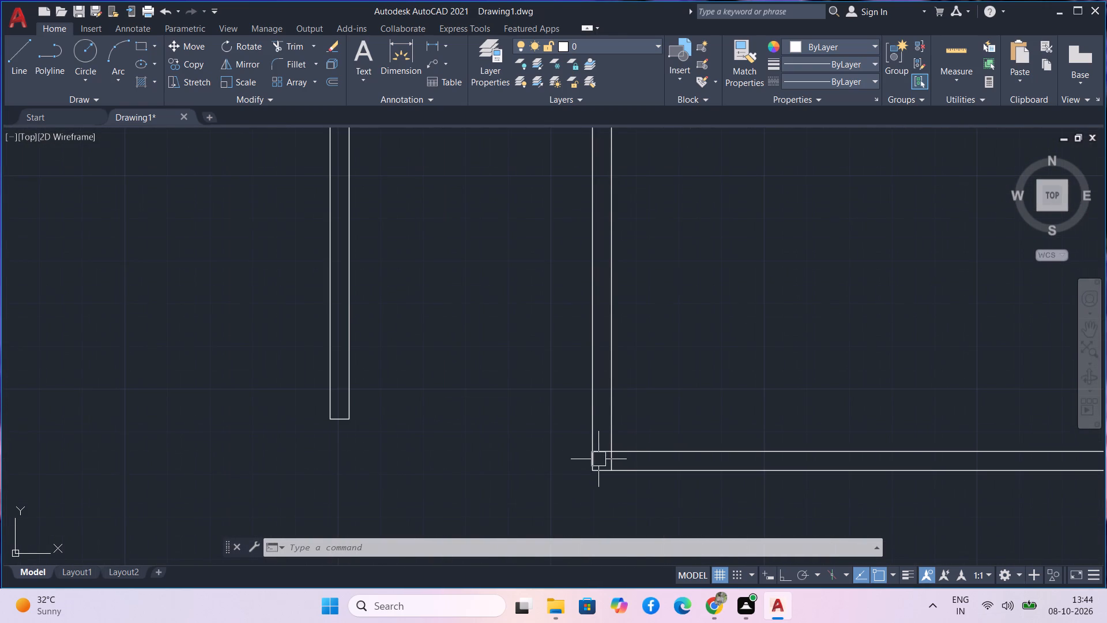
text(o)
key(space)
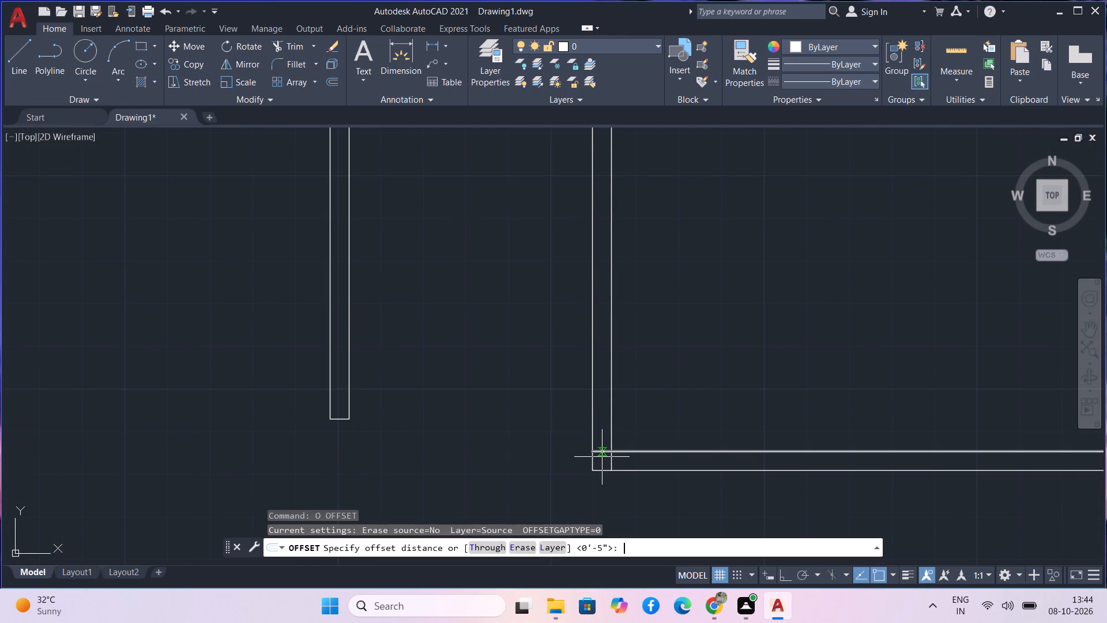
text(3')
key(Return)
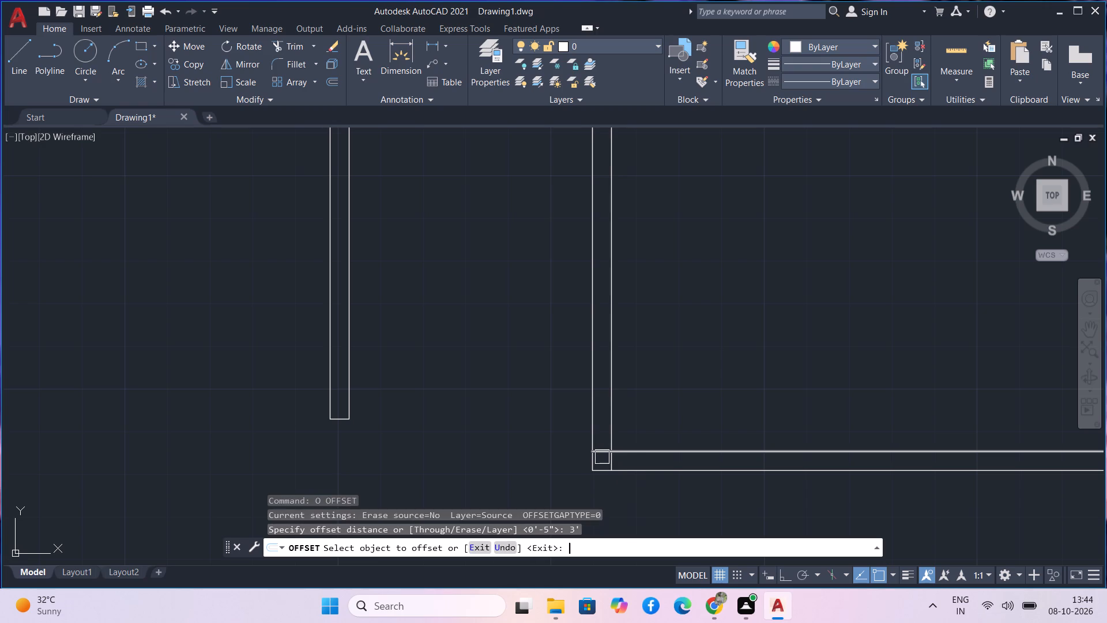
click(648, 452)
click(647, 393)
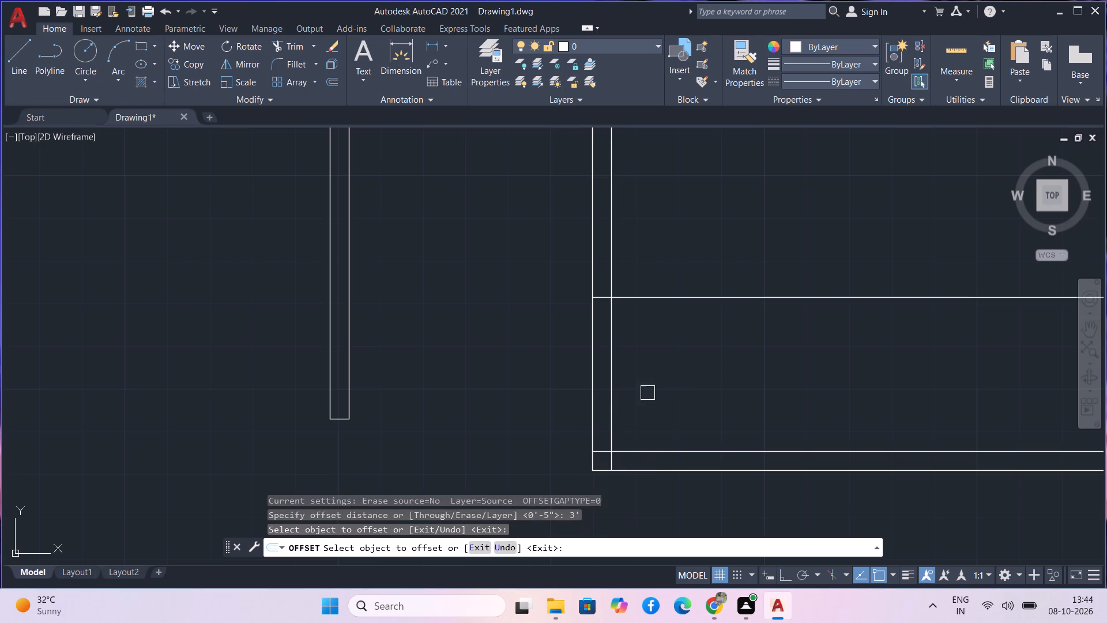
Offset the lower line of the upper-left room's bottom wall 3' downward into the room below.
scroll(441, 436, down, 3)
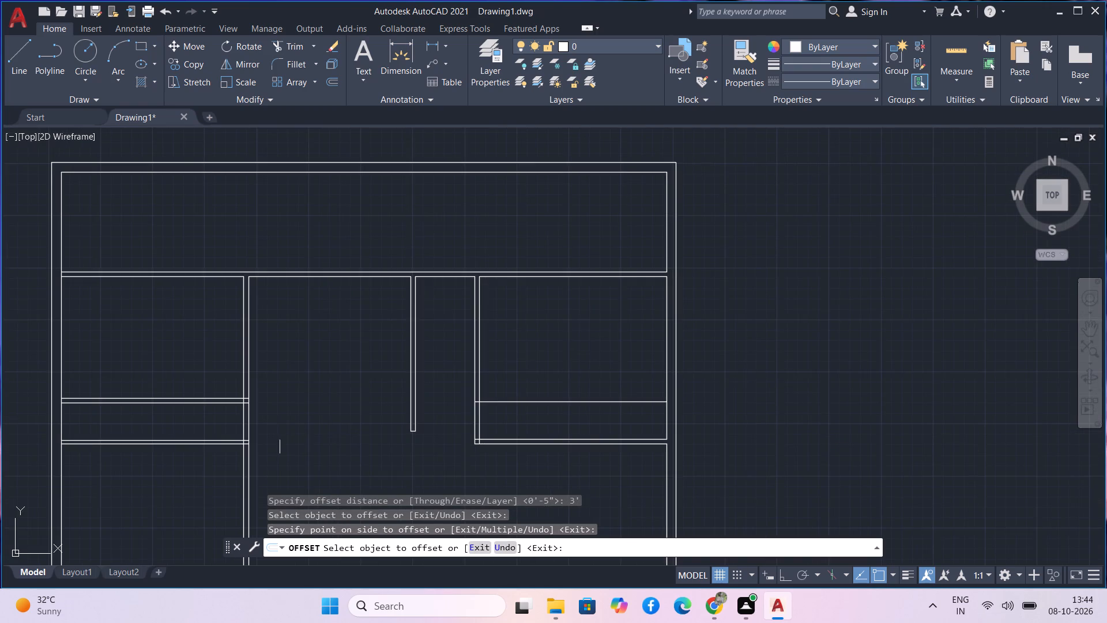
scroll(277, 453, down, 1)
middle_drag(275, 456, 320, 342)
scroll(298, 347, up, 3)
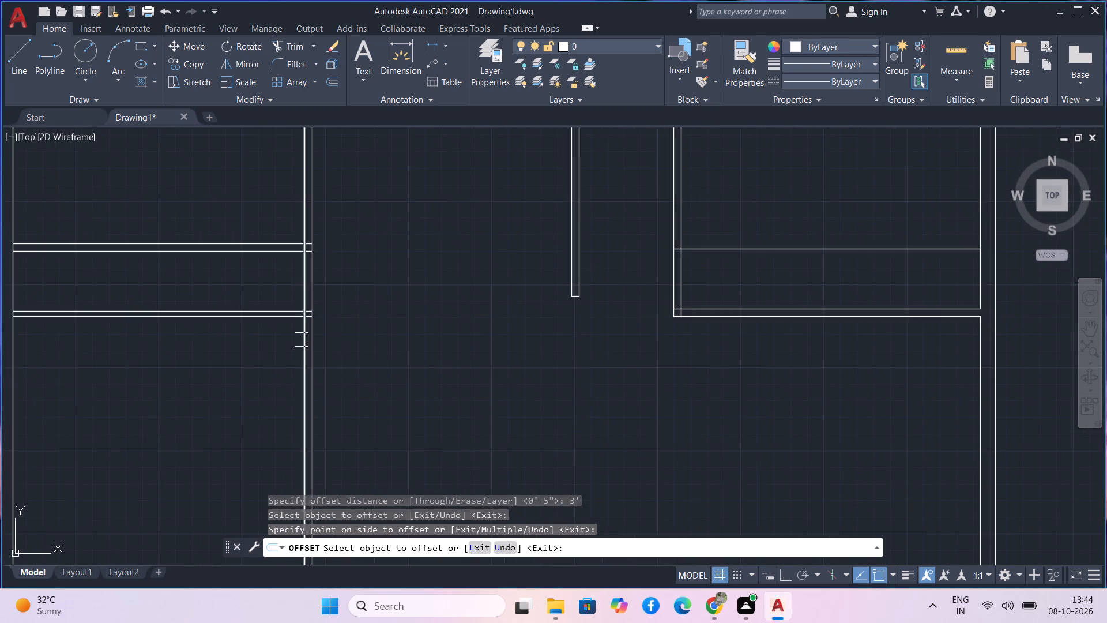
scroll(301, 339, up, 3)
click(281, 284)
click(268, 317)
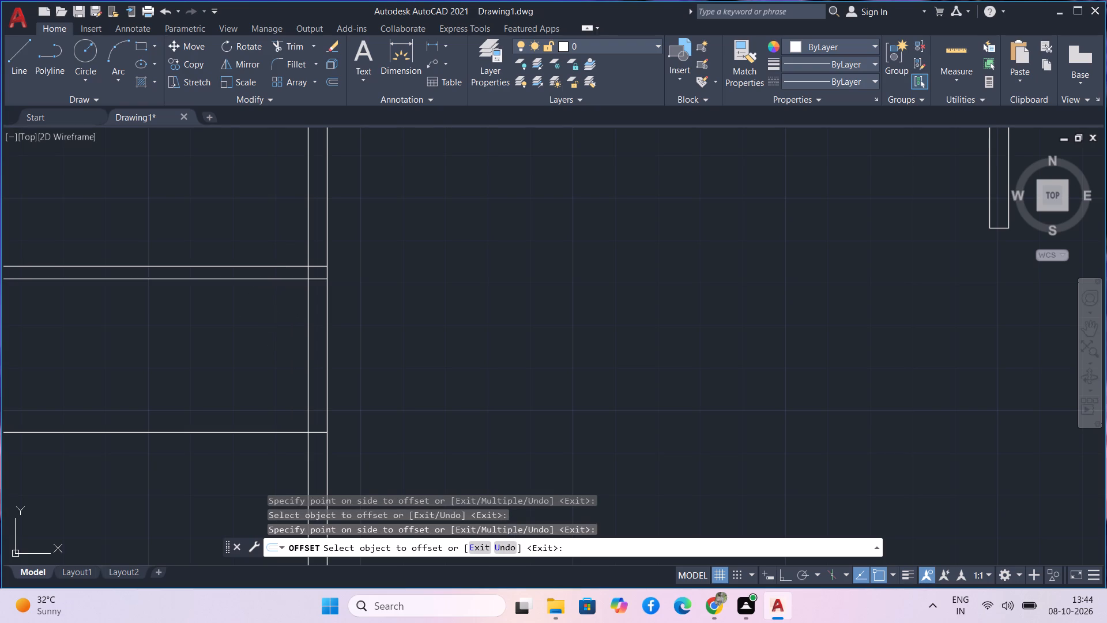
scroll(486, 355, down, 2)
middle_drag(653, 348, 441, 392)
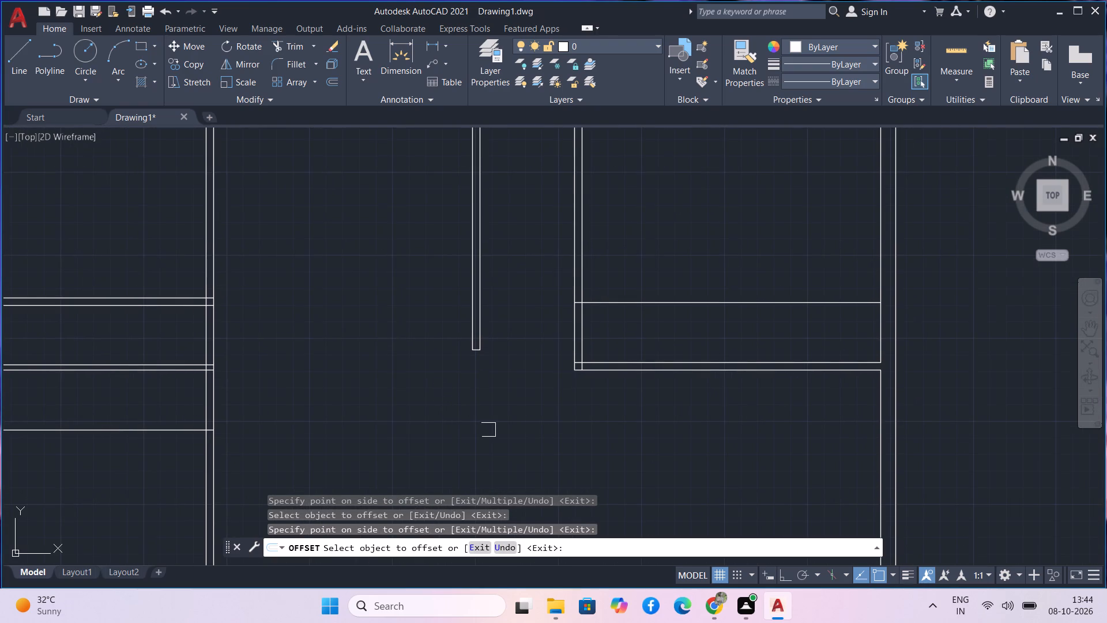
key(Escape)
Offset the two single 3' guide lines by 4.5": the upper-right room's line upward and the lower-left room's line downward.
text(o)
key(space)
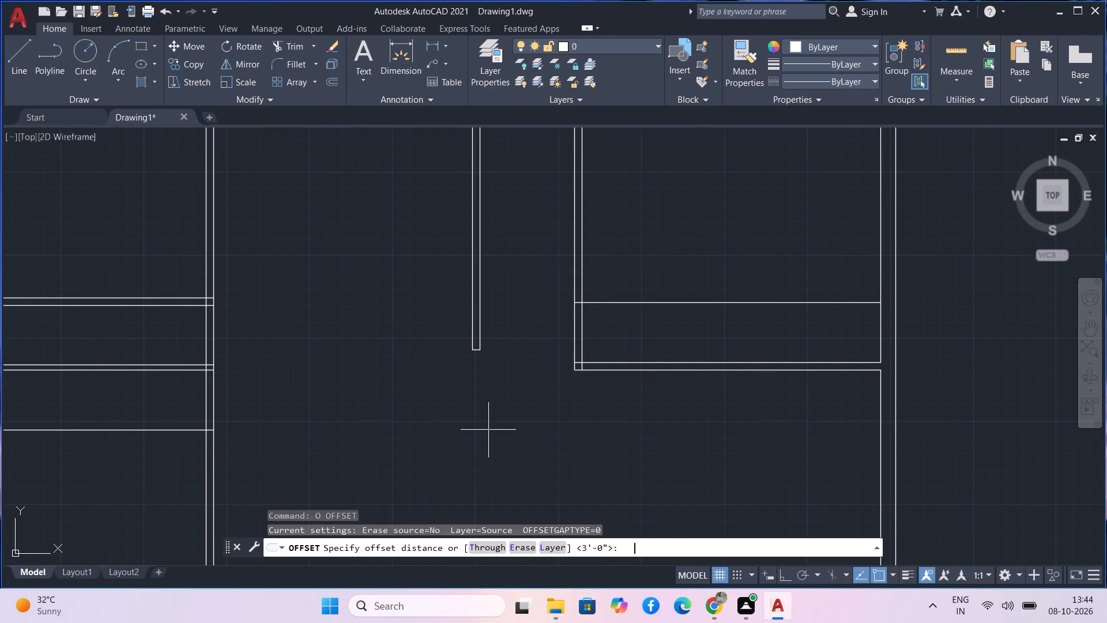
key(4)
text(.5)
key(Return)
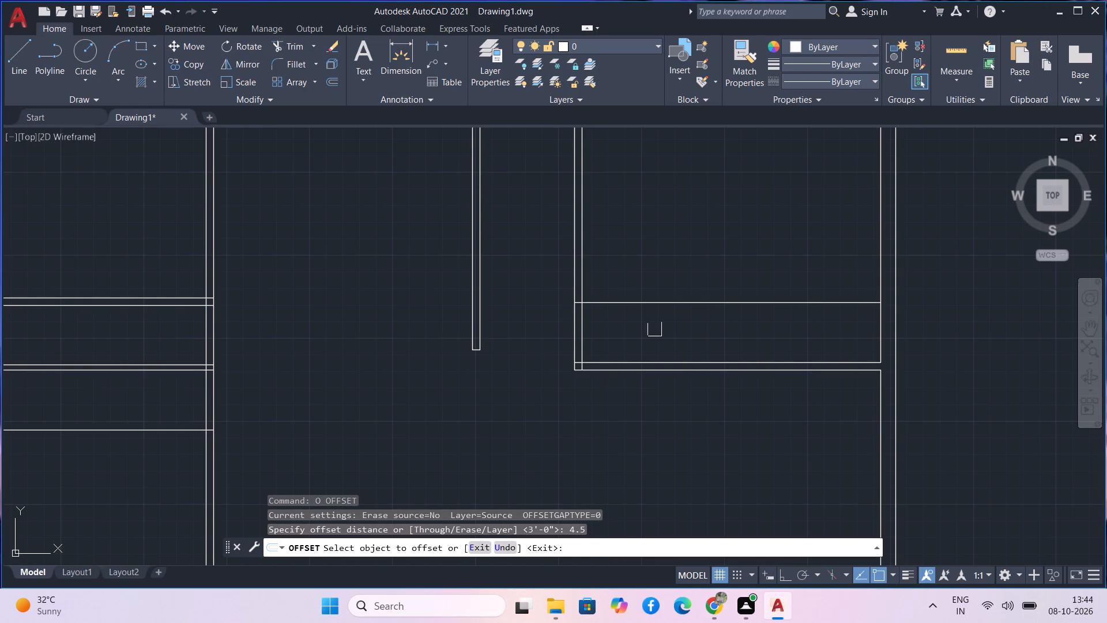
click(660, 303)
click(661, 280)
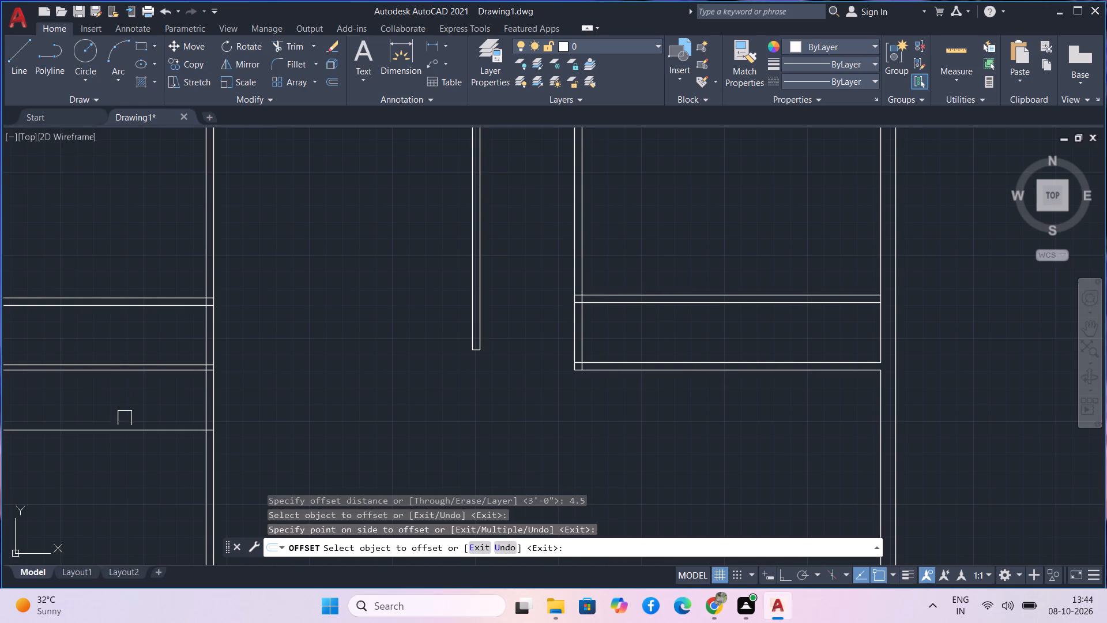
middle_drag(126, 418, 356, 344)
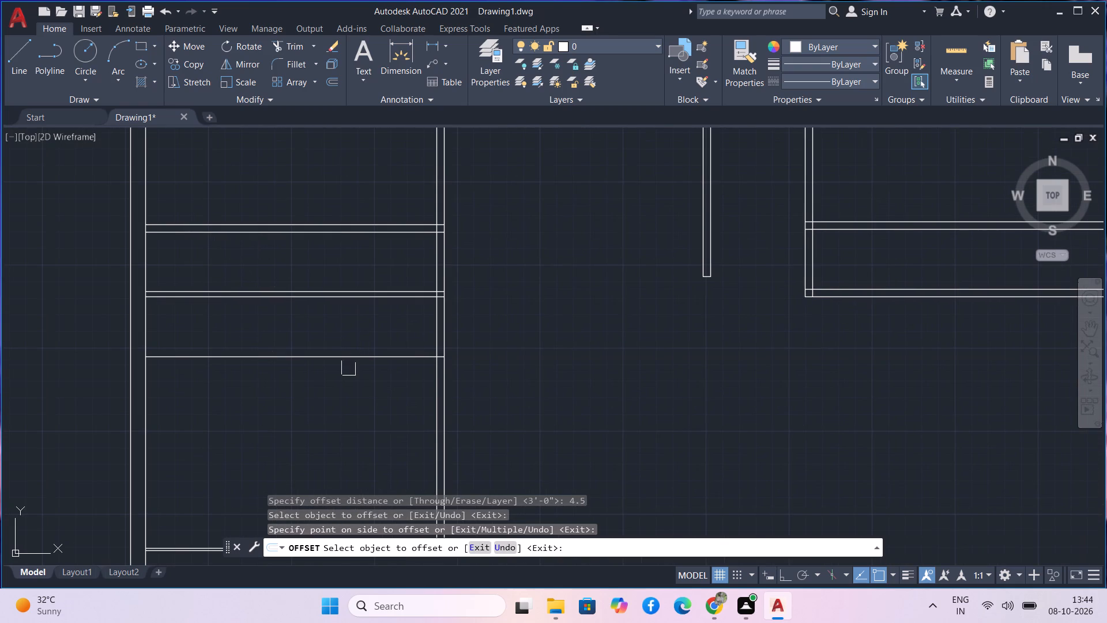
click(351, 361)
click(338, 382)
key(Escape)
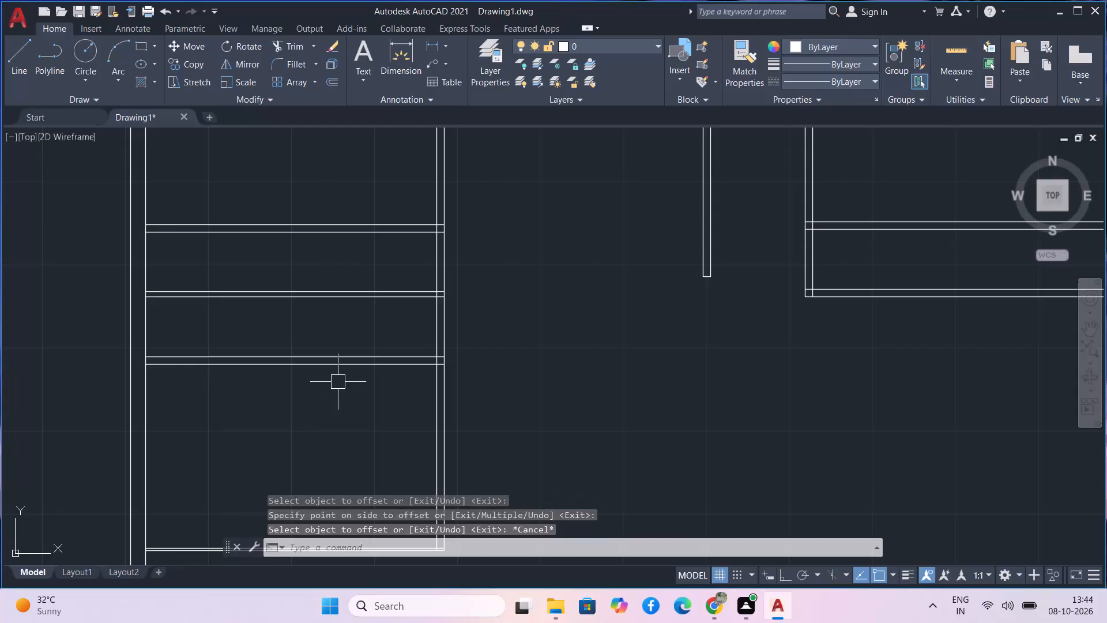
Trim door openings in the left vertical partition above and below the upper-left room's bottom wall, removing the guide lines across both rooms.
middle_drag(544, 324, 555, 422)
text(tr)
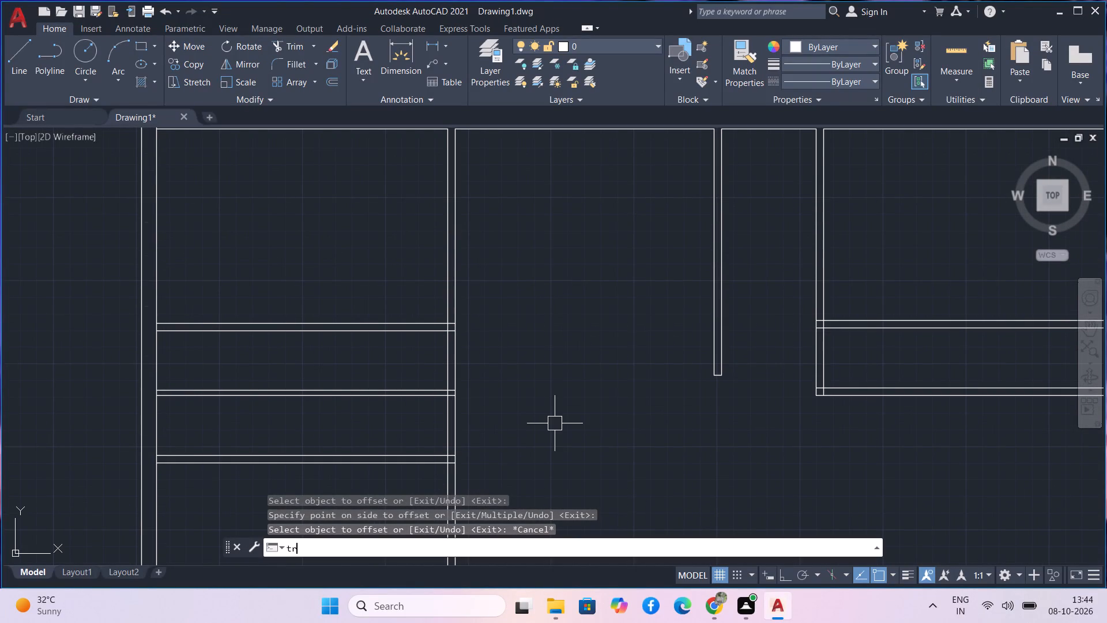
key(space)
drag(514, 380, 430, 351)
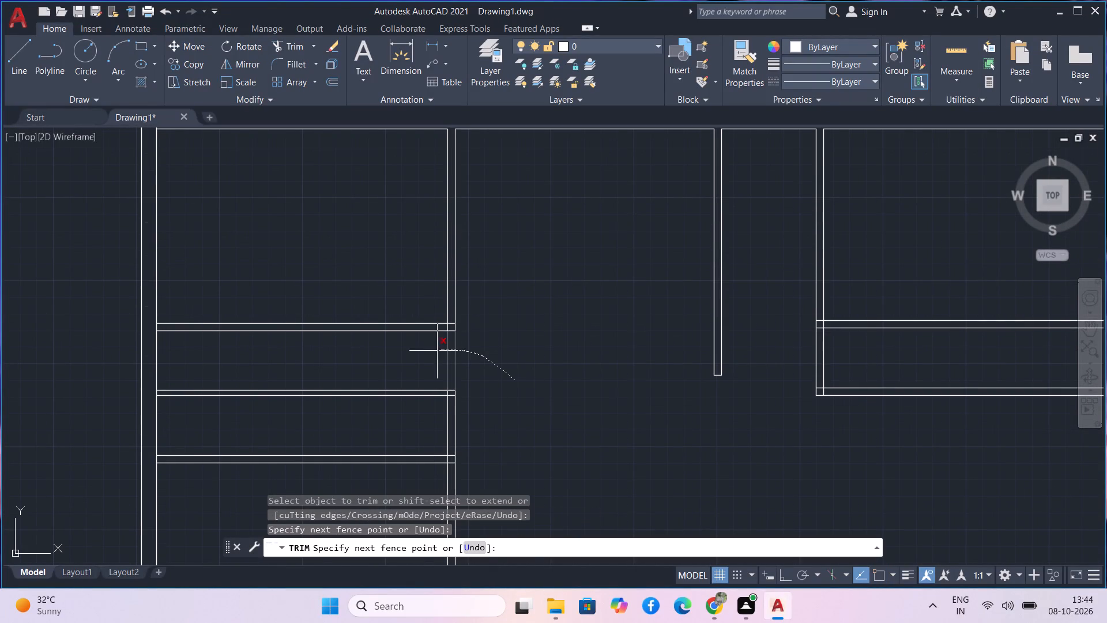
drag(430, 351, 370, 284)
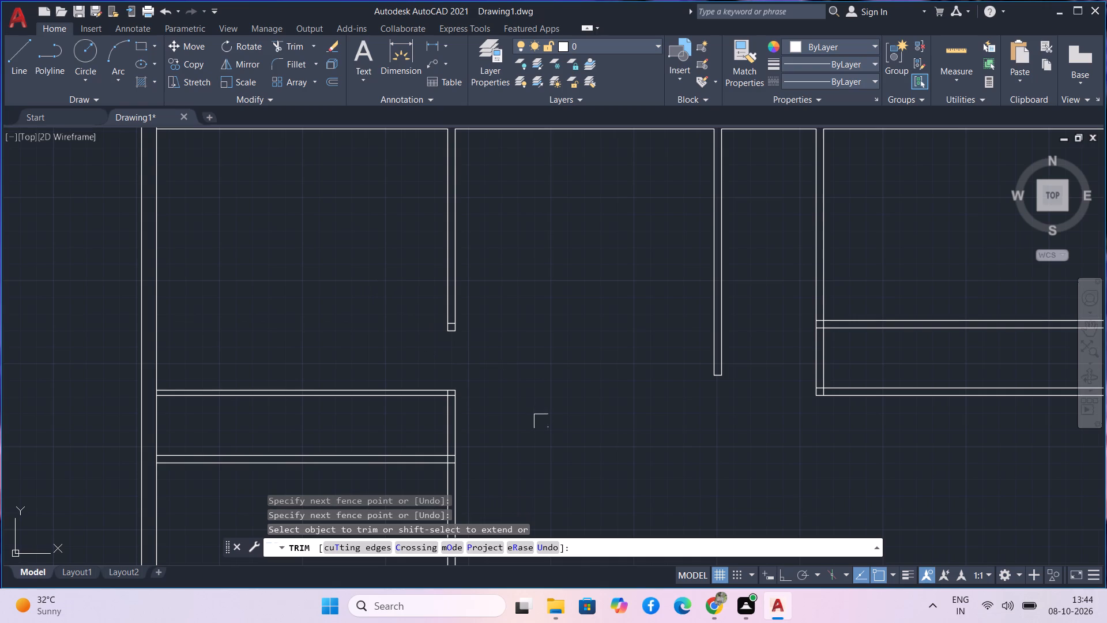
drag(485, 434, 366, 500)
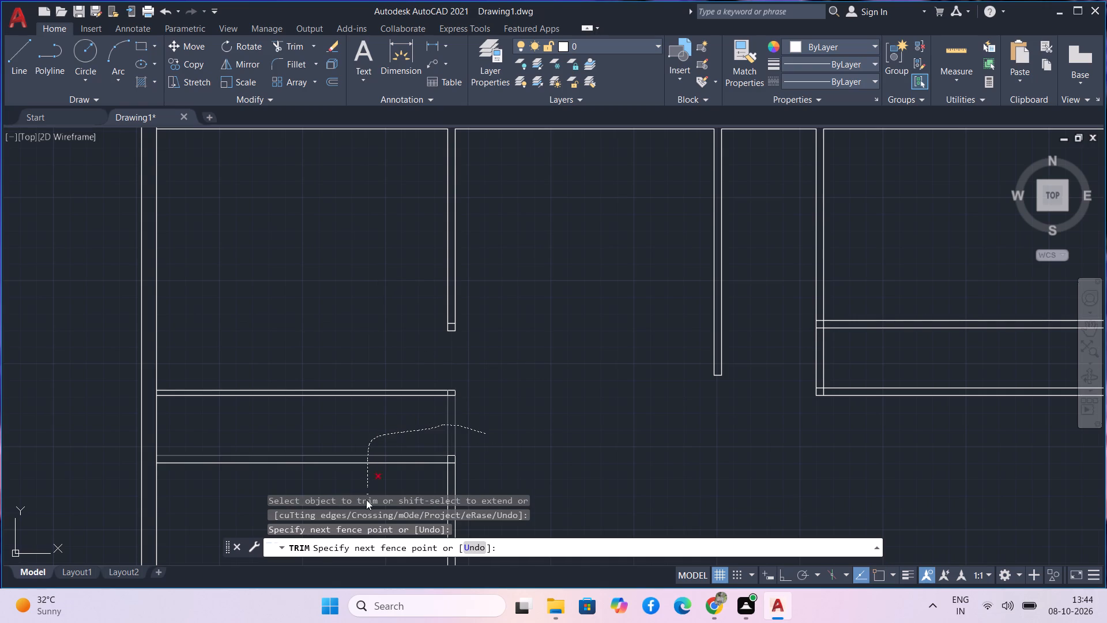
drag(366, 500, 366, 501)
Trim a door opening in the upper-right room's left wall just above its bottom wall, removing the guide lines across the room.
middle_drag(584, 451, 541, 383)
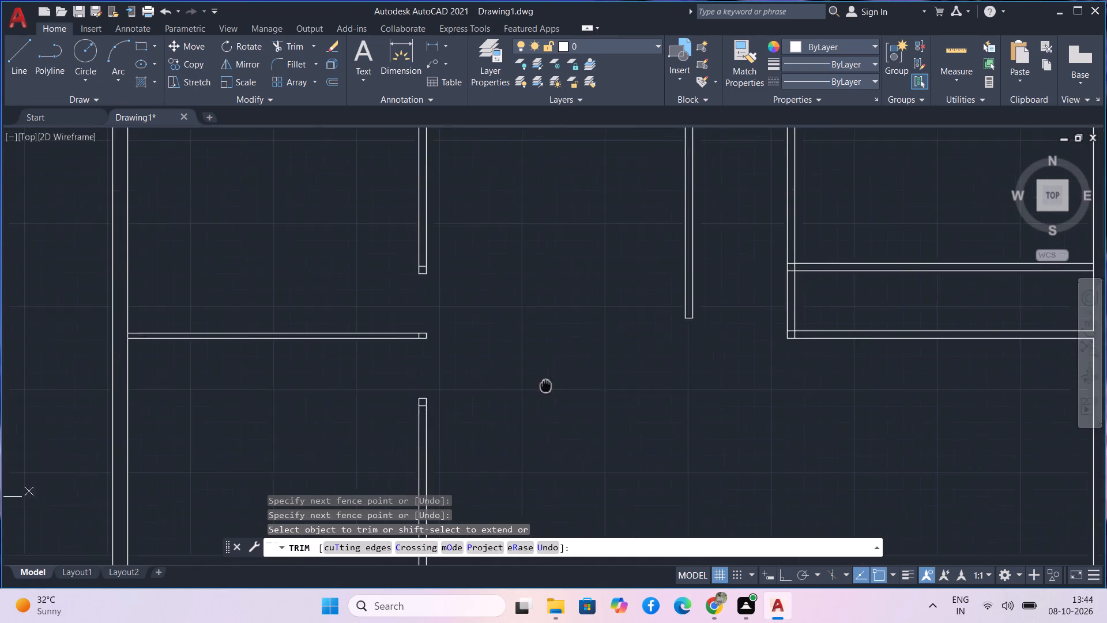
middle_drag(541, 383, 488, 364)
middle_drag(642, 367, 639, 387)
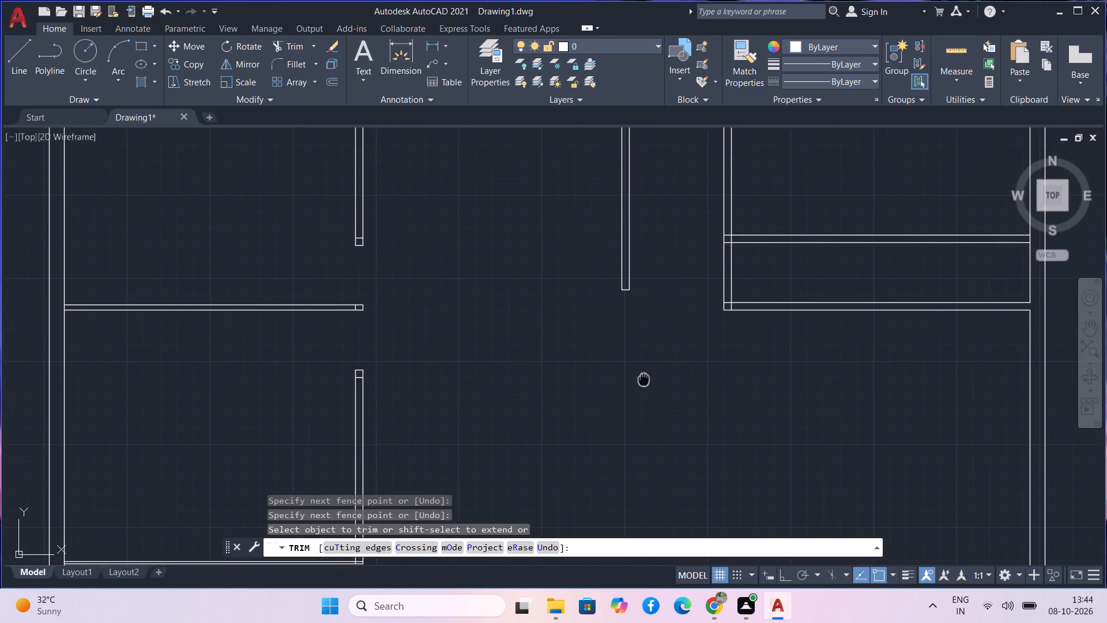
middle_drag(639, 387, 529, 416)
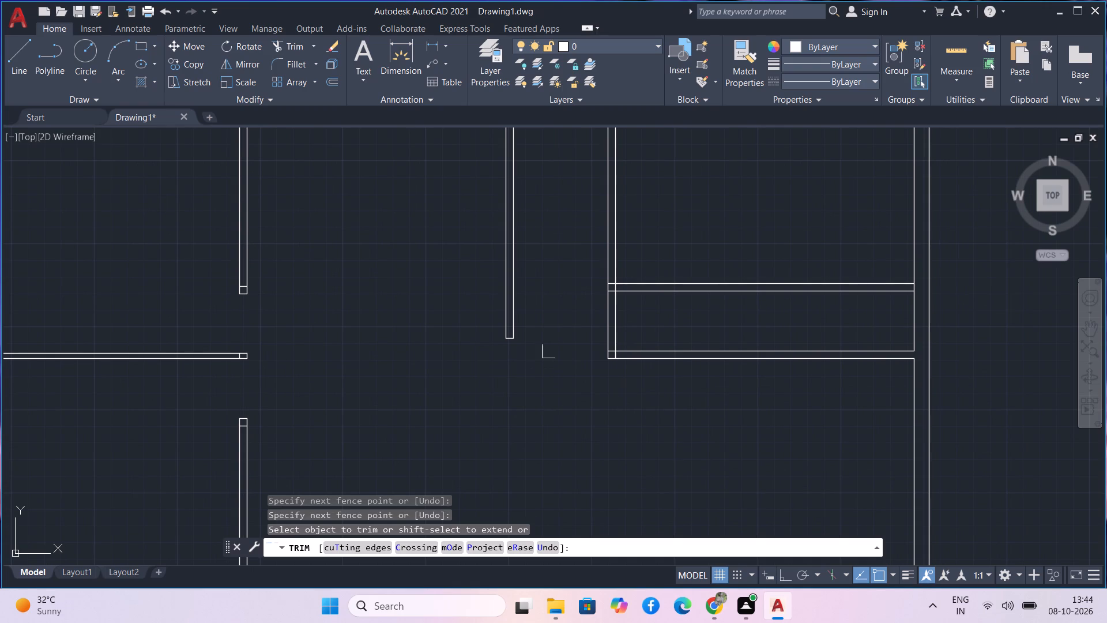
drag(549, 351, 683, 246)
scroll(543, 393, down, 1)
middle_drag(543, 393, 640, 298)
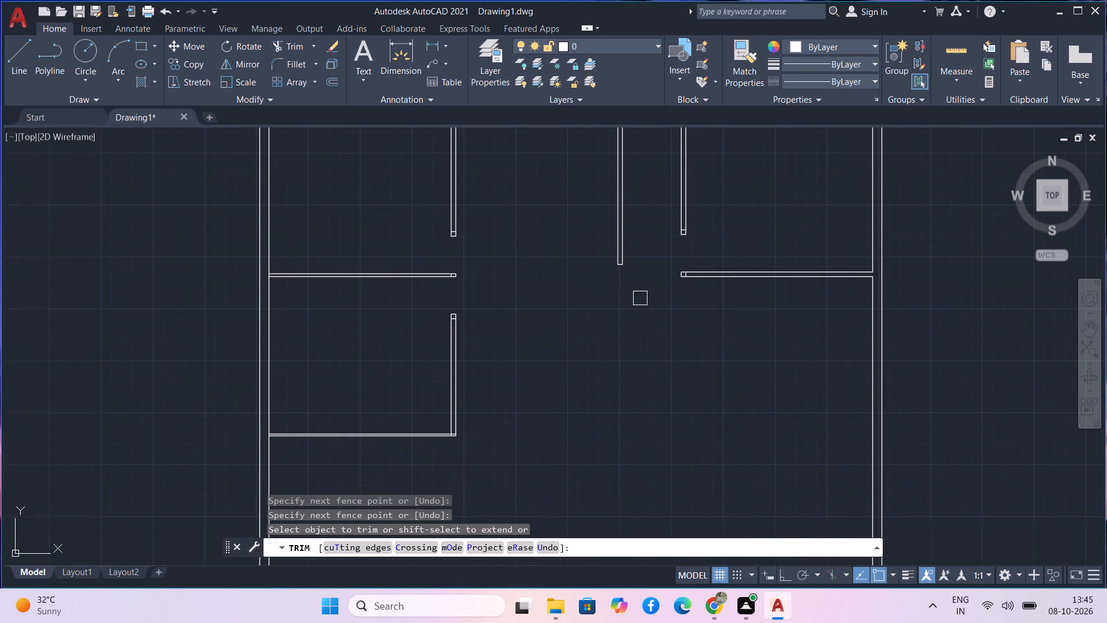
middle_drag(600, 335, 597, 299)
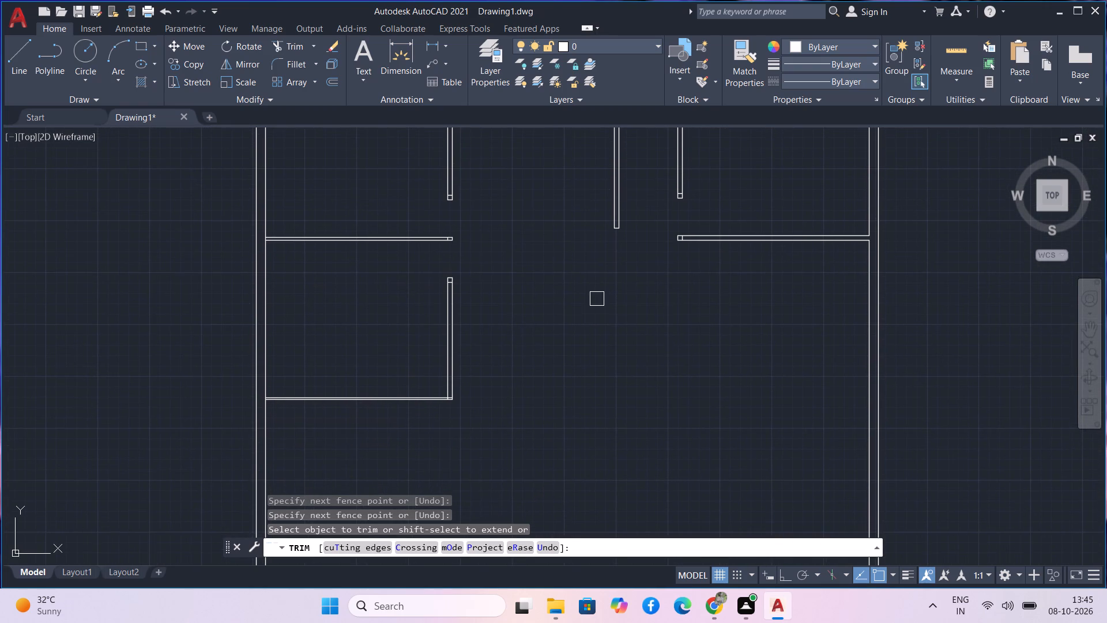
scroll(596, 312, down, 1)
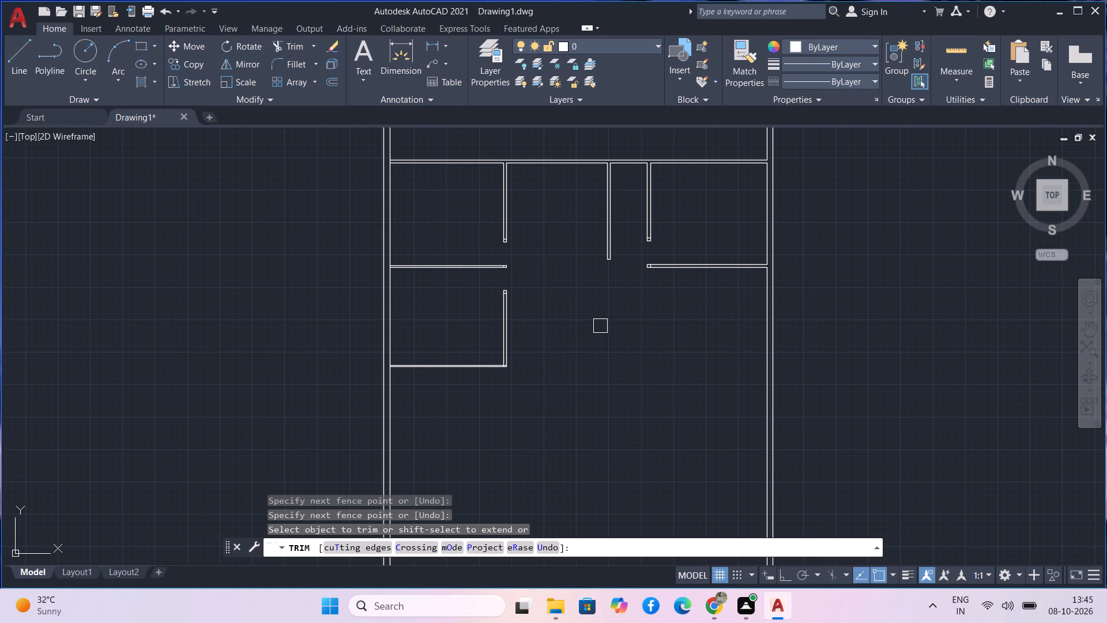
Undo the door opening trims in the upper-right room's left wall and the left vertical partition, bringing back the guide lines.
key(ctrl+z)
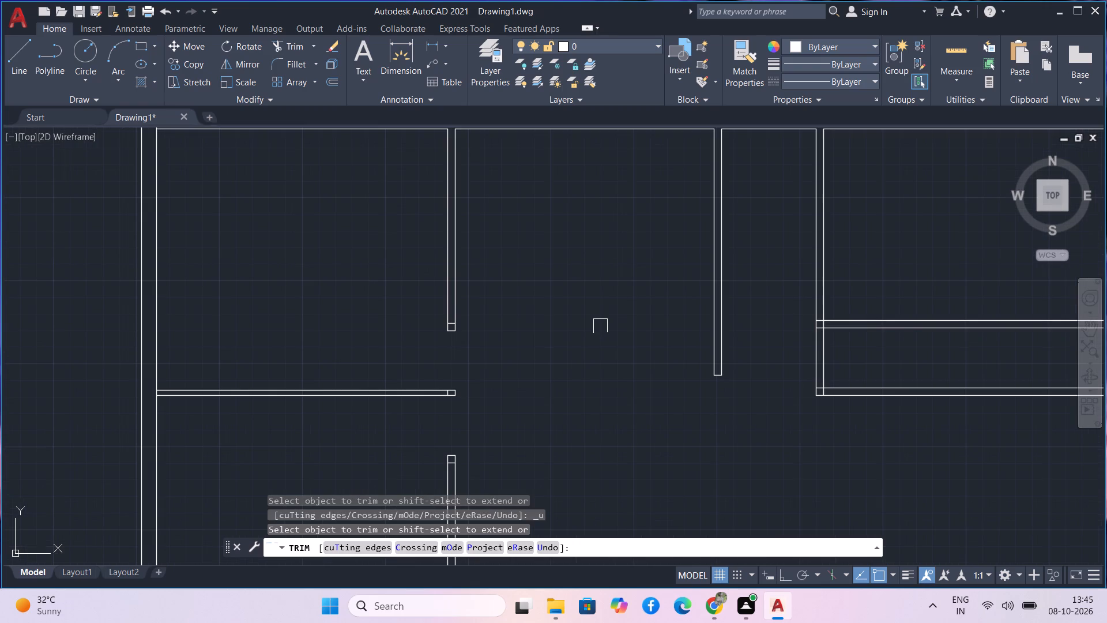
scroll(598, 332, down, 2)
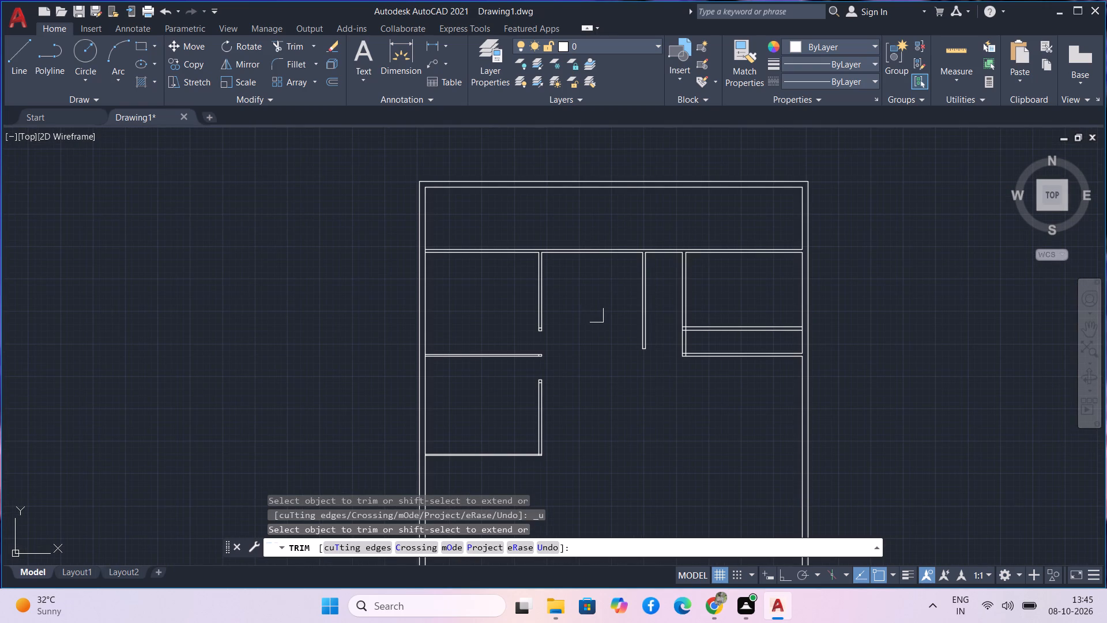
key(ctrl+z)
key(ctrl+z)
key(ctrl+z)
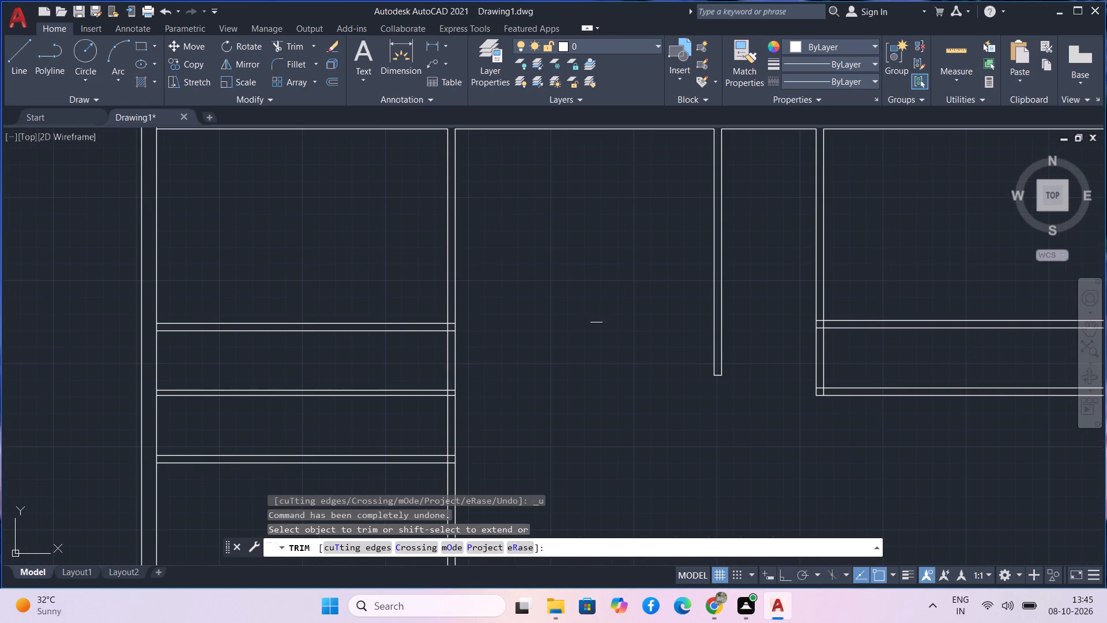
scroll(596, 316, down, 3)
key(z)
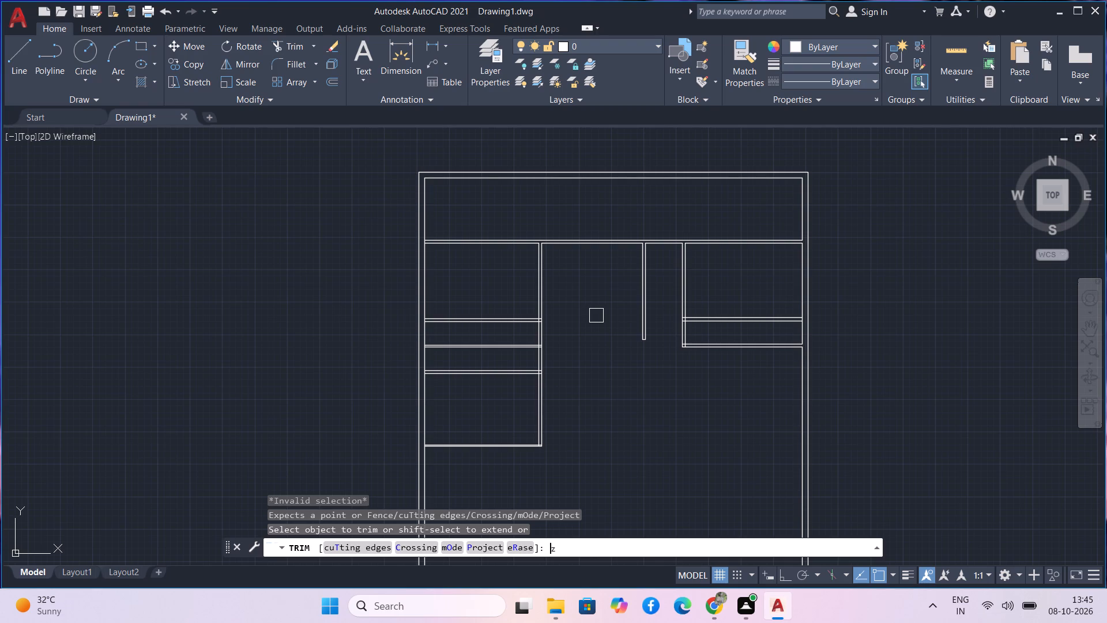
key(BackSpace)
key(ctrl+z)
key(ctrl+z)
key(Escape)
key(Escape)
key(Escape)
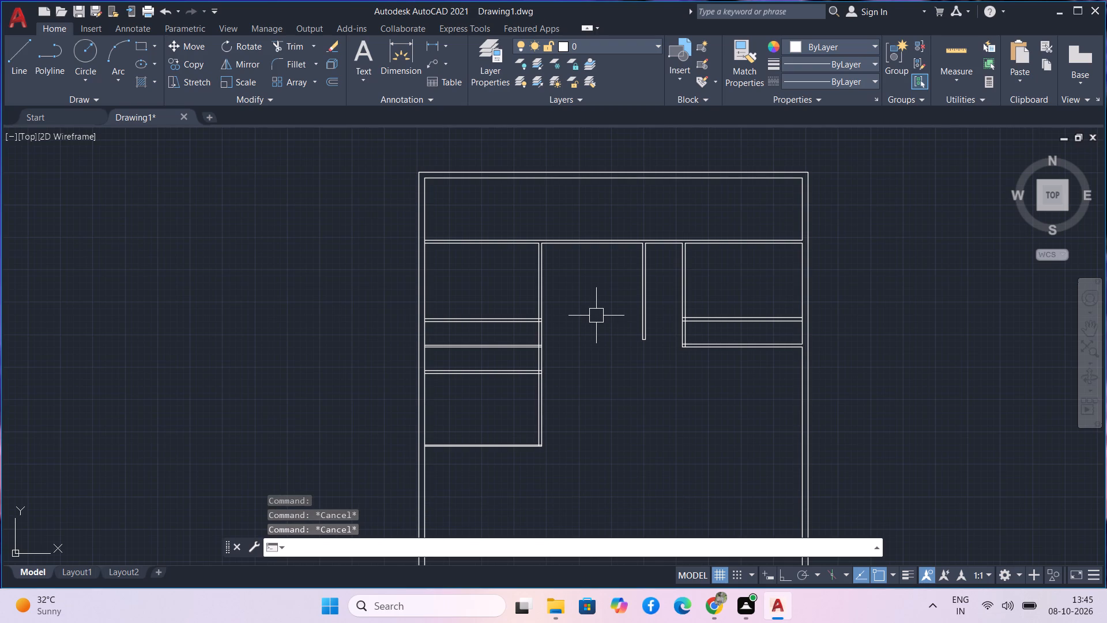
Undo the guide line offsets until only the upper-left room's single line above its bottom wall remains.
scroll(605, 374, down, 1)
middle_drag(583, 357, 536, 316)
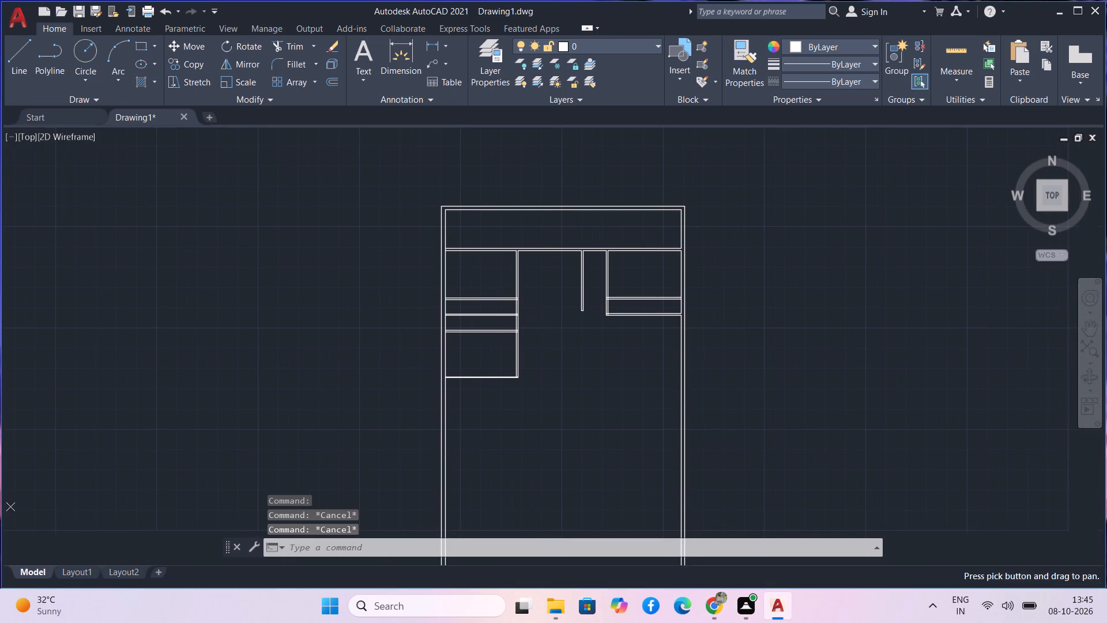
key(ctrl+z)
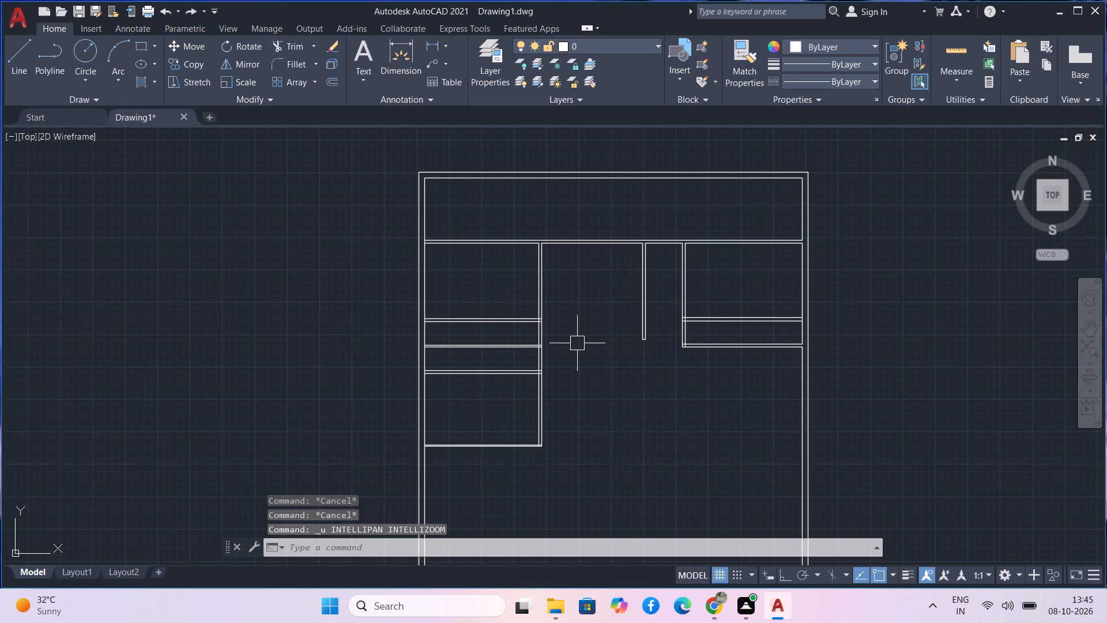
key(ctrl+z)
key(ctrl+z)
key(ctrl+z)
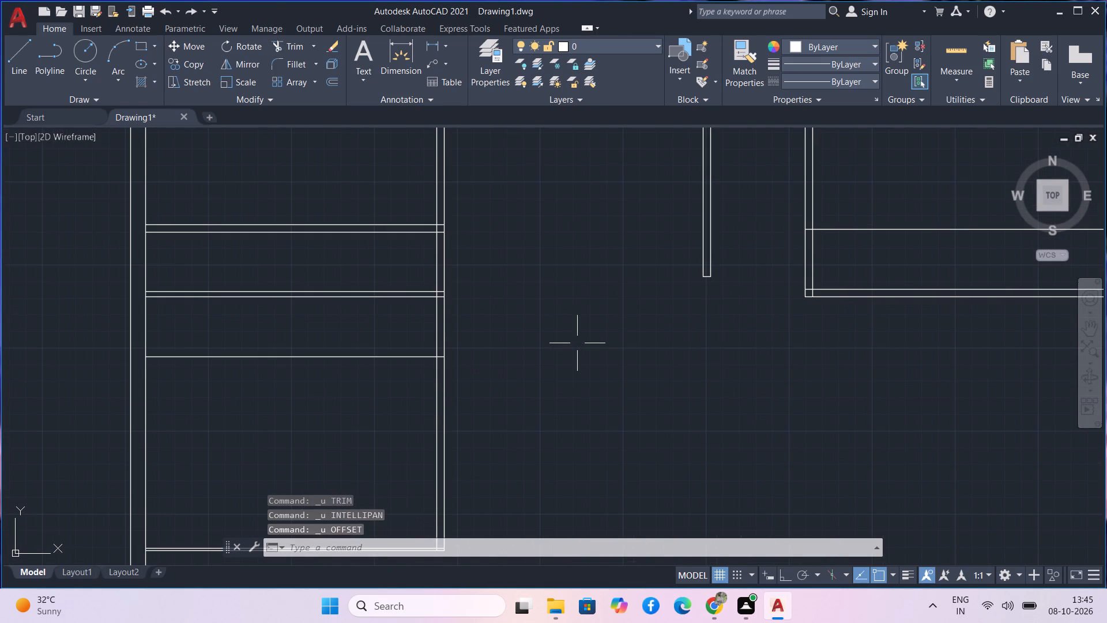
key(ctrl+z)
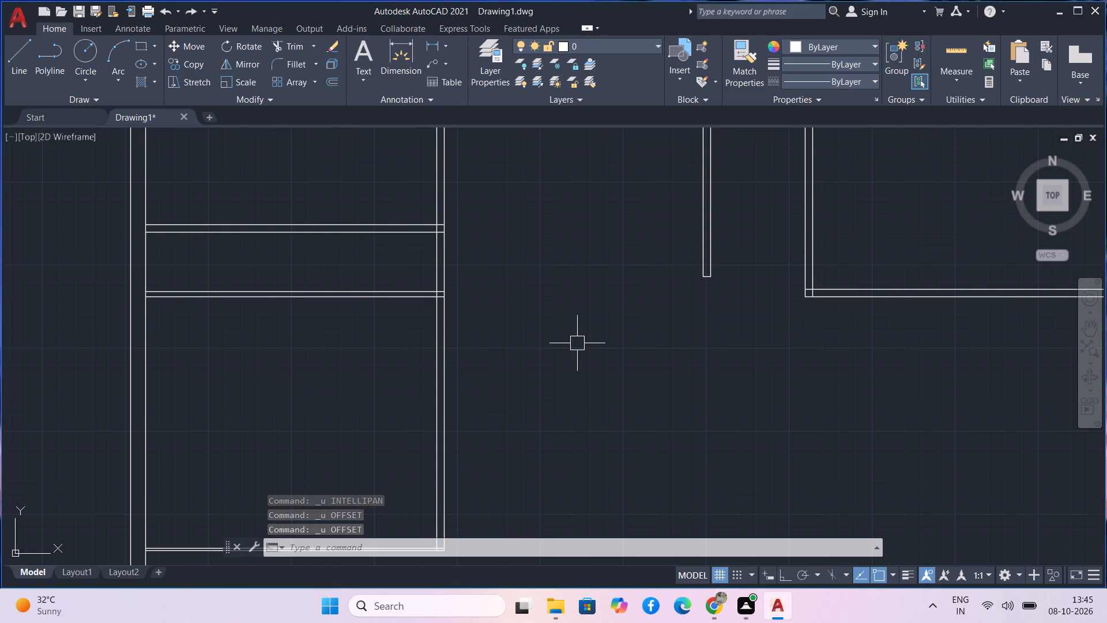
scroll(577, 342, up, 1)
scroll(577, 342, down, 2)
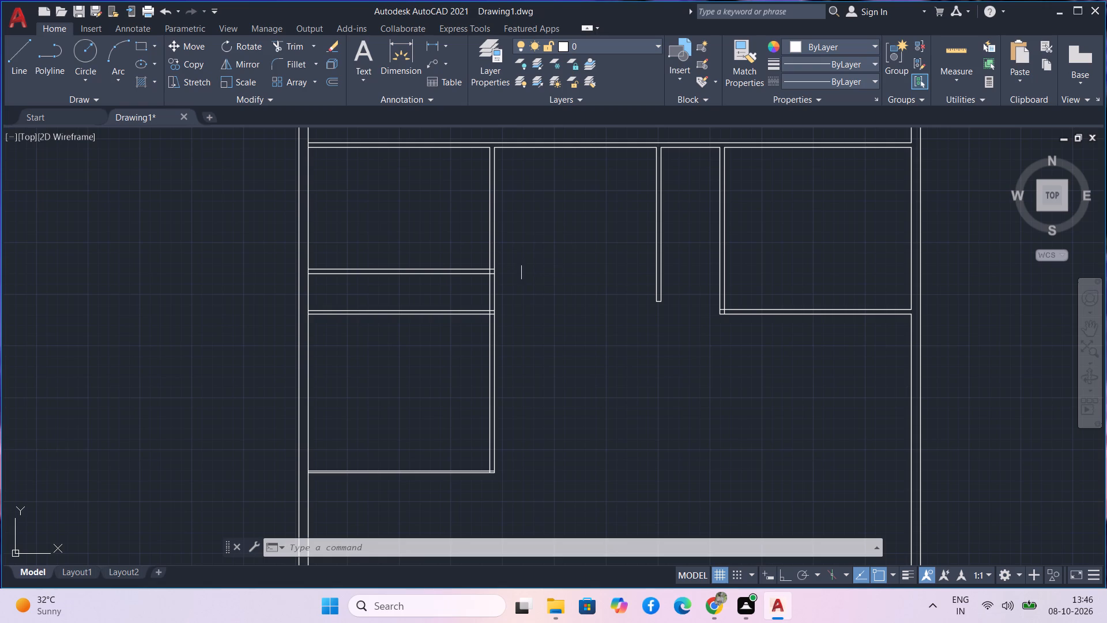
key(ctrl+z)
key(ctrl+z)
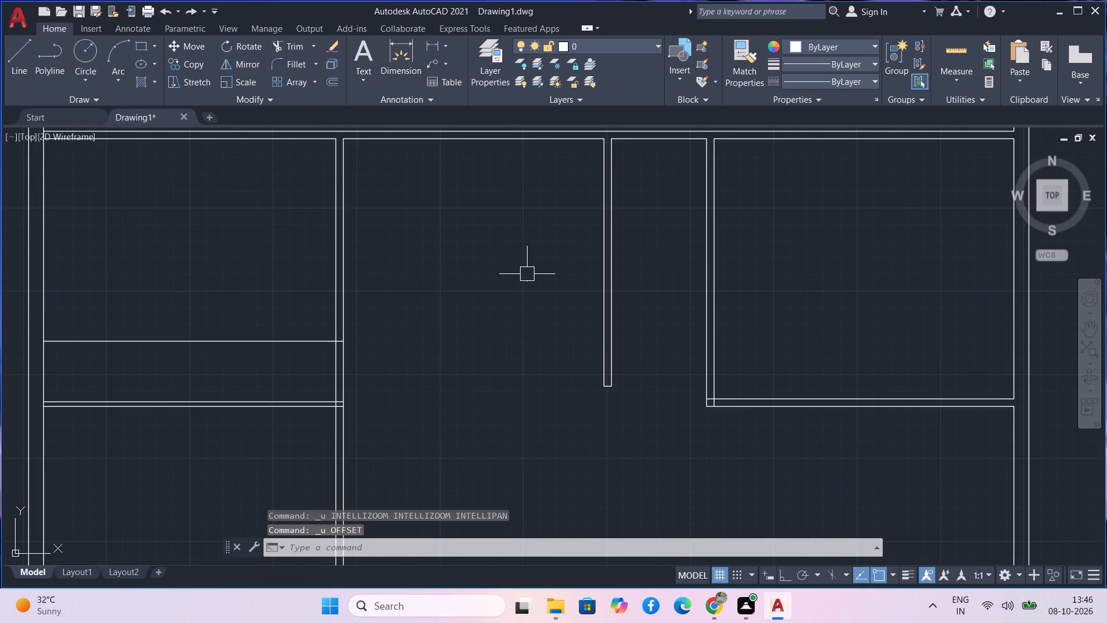
Offset the lower line of the upper-left room's bottom wall 3' downward into the room below.
scroll(519, 308, down, 1)
middle_drag(515, 311, 540, 231)
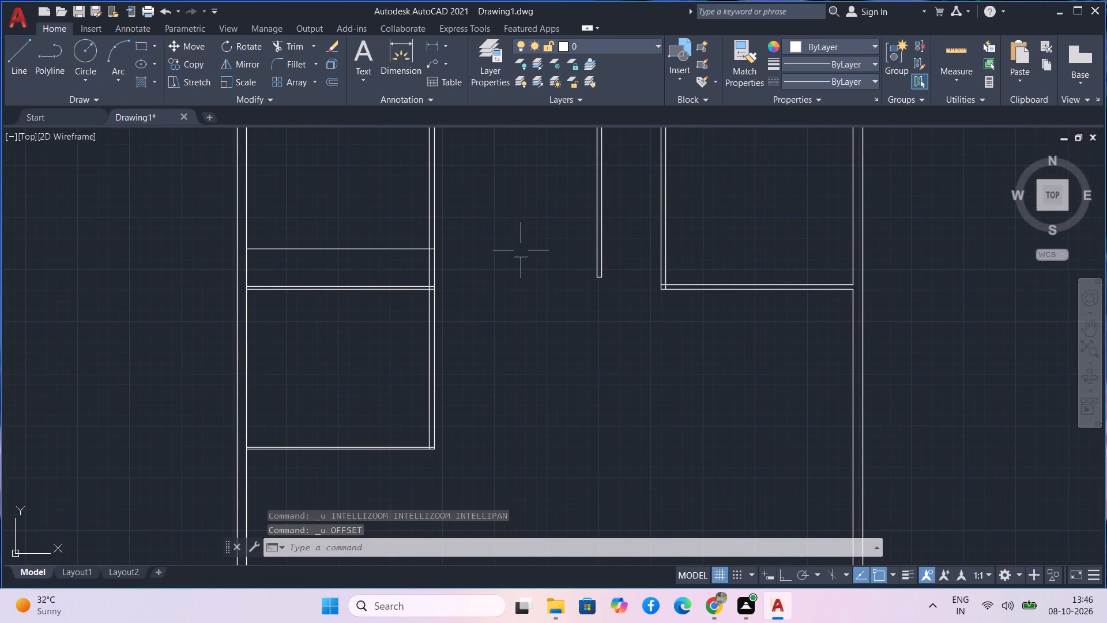
middle_drag(524, 253, 534, 246)
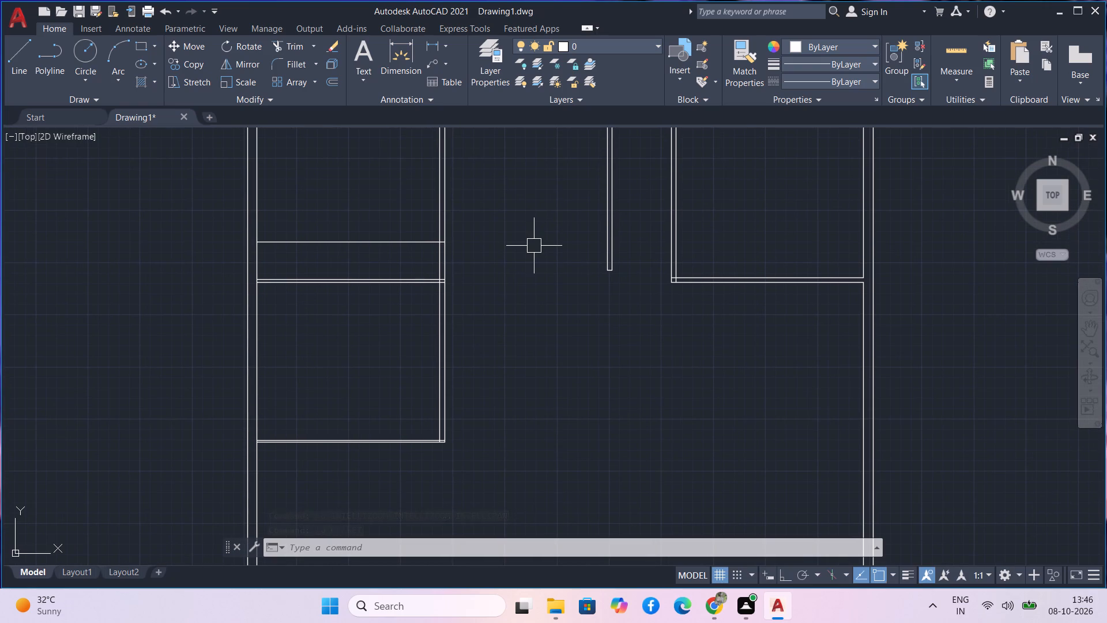
text(o)
key(space)
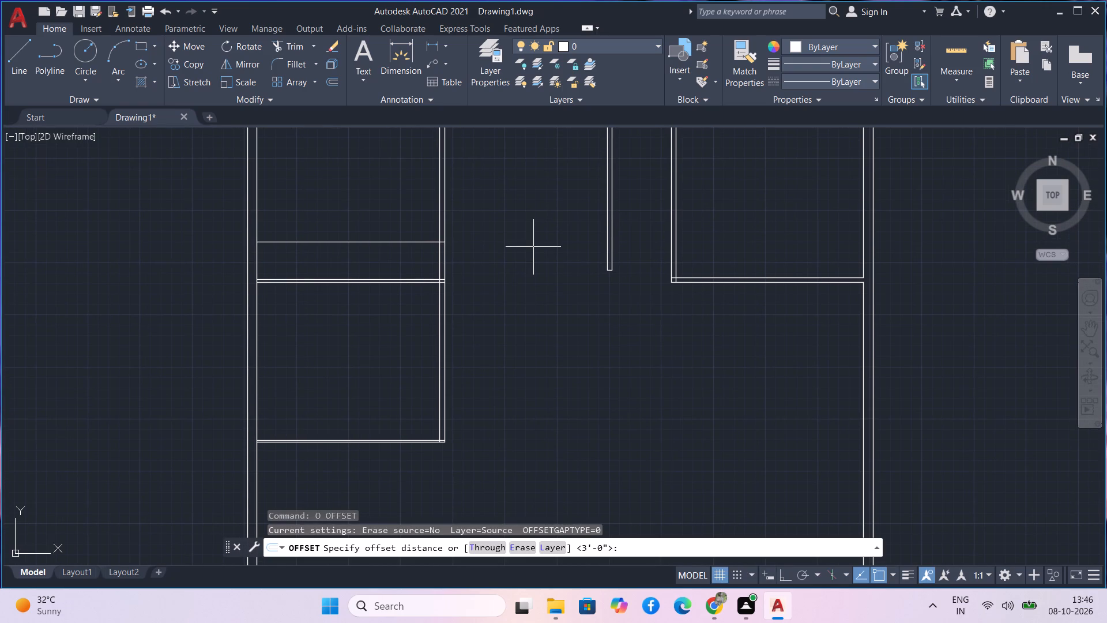
key(6)
key(BackSpace)
key(3)
key(apostrophe)
key(Return)
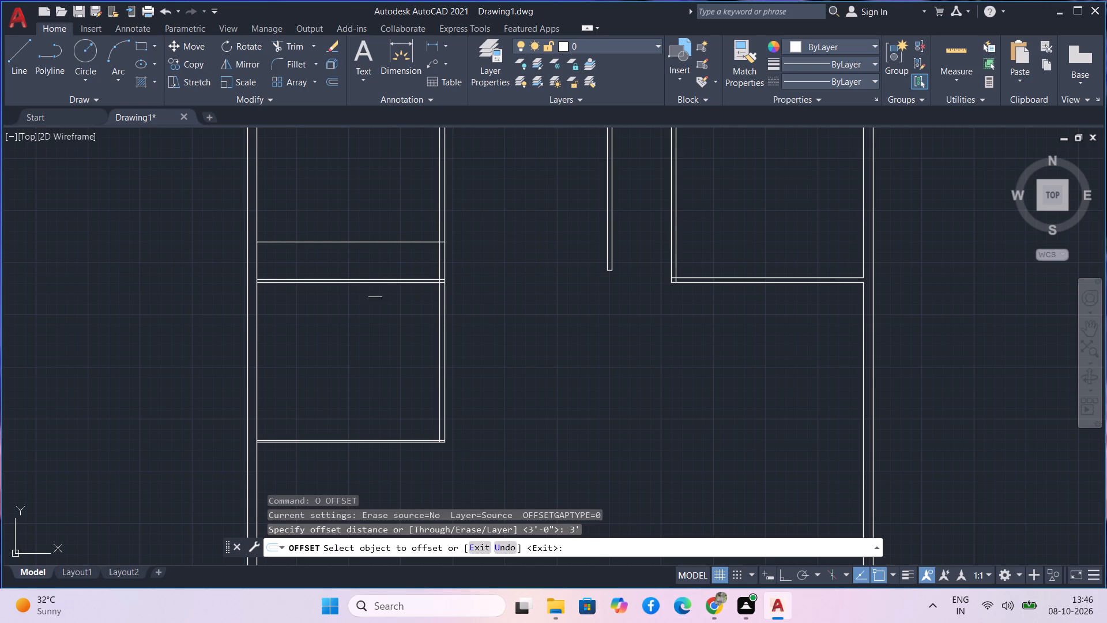
scroll(375, 290, up, 2)
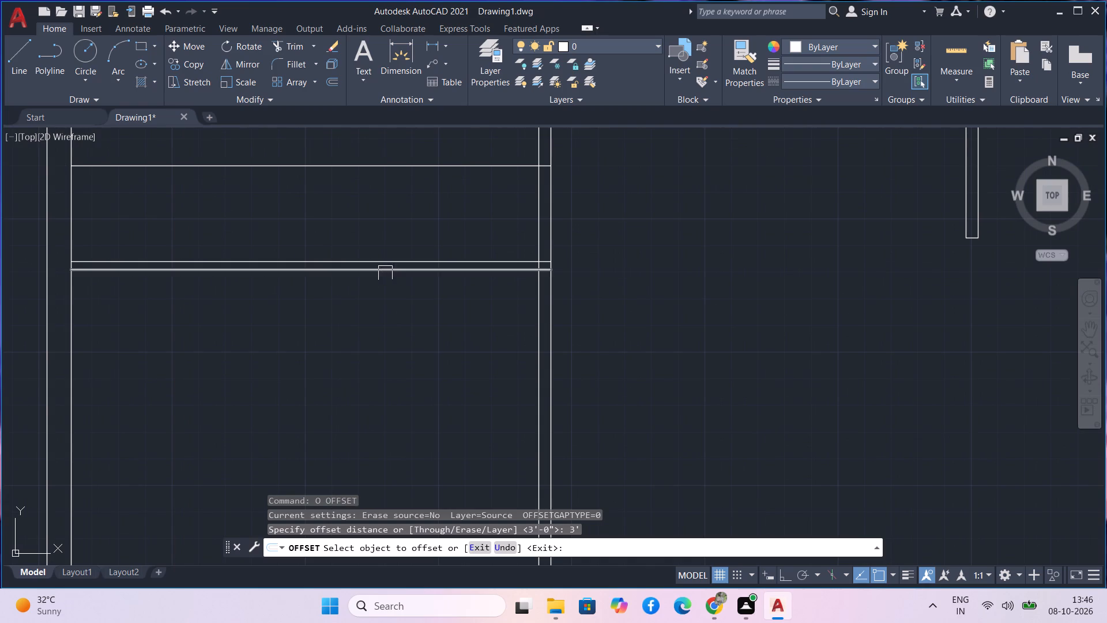
click(385, 272)
click(382, 299)
Offset the upper line of the upper-right room's bottom wall 3' upward into the room.
middle_drag(422, 203, 398, 243)
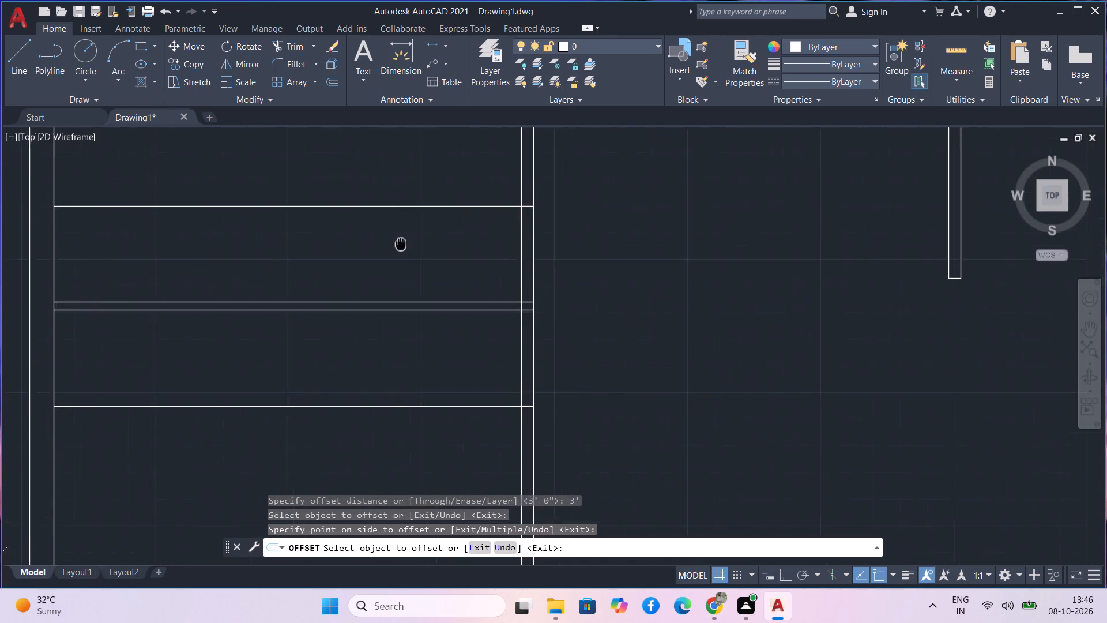
middle_drag(398, 243, 345, 240)
scroll(347, 250, down, 2)
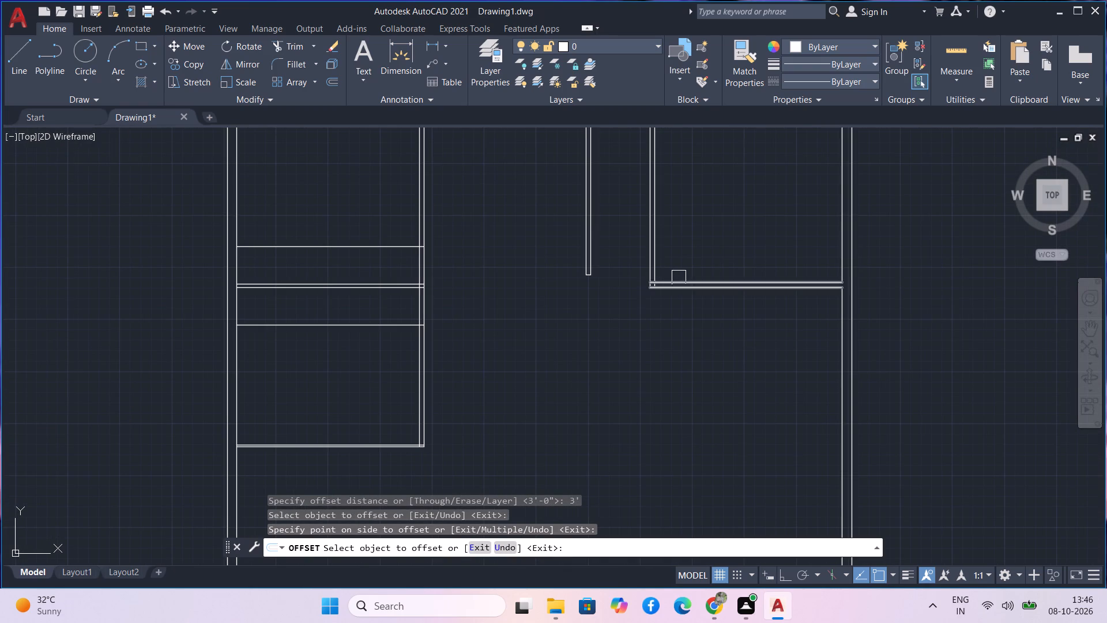
click(679, 277)
click(677, 214)
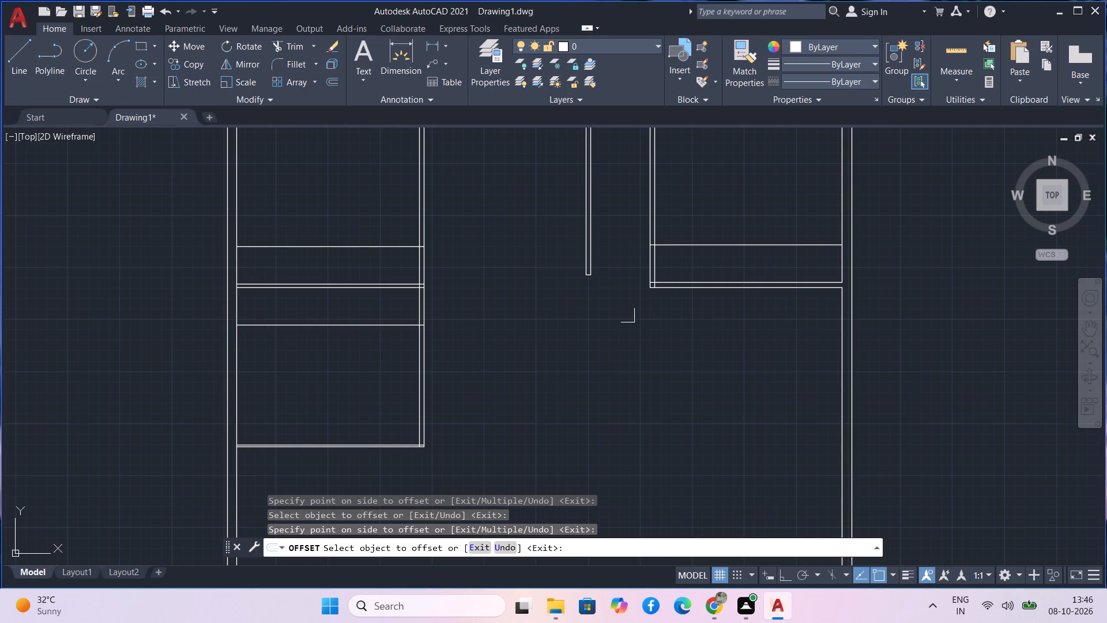
key(Escape)
Offset the three single guide lines by 4.5": the upper-right and upper-left rooms' lines upward, the lower-left room's line downward.
text(o)
key(space)
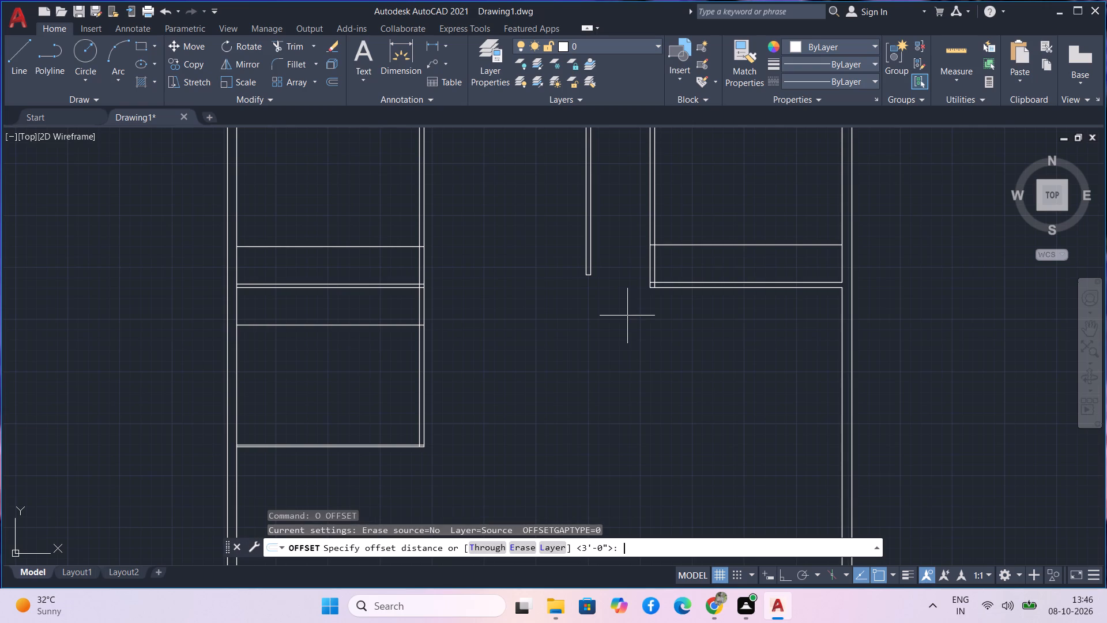
text(4.5)
key(Return)
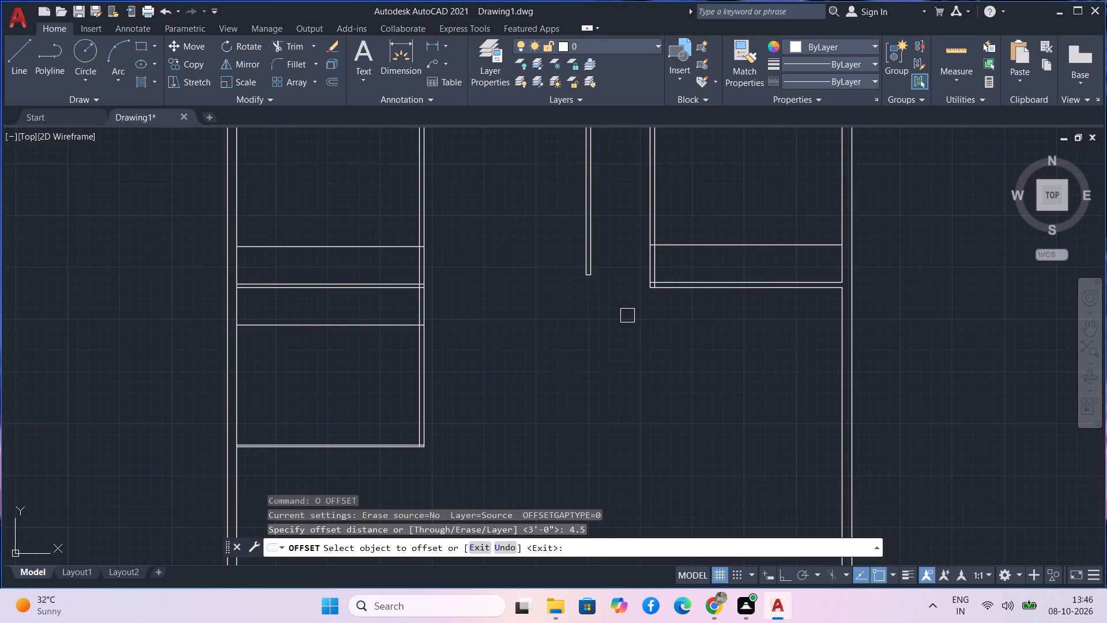
click(724, 252)
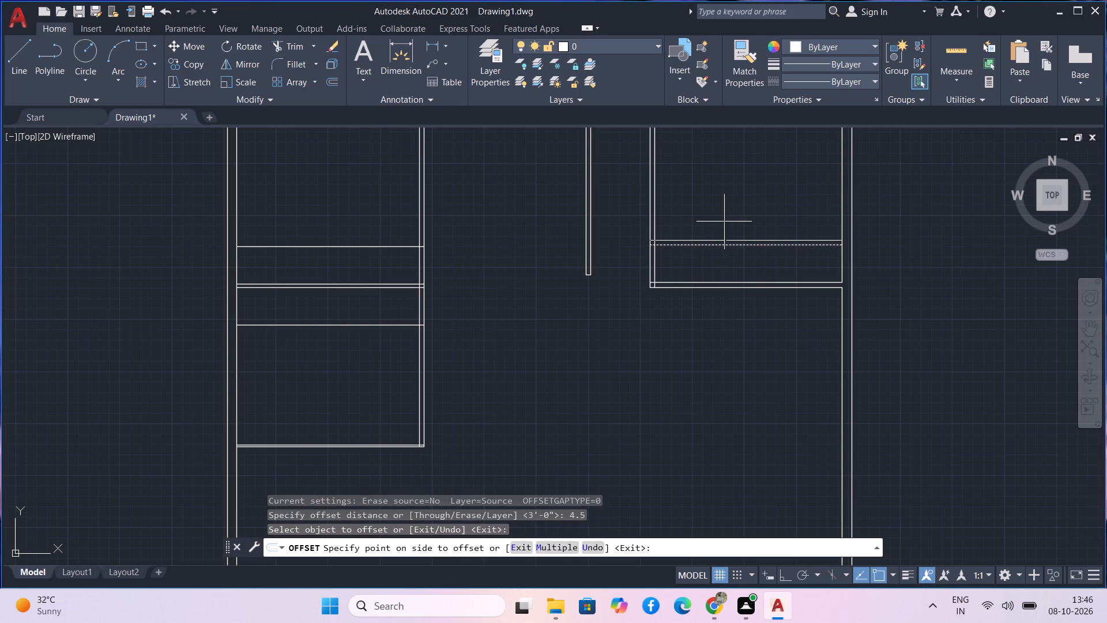
click(724, 221)
click(352, 326)
click(349, 350)
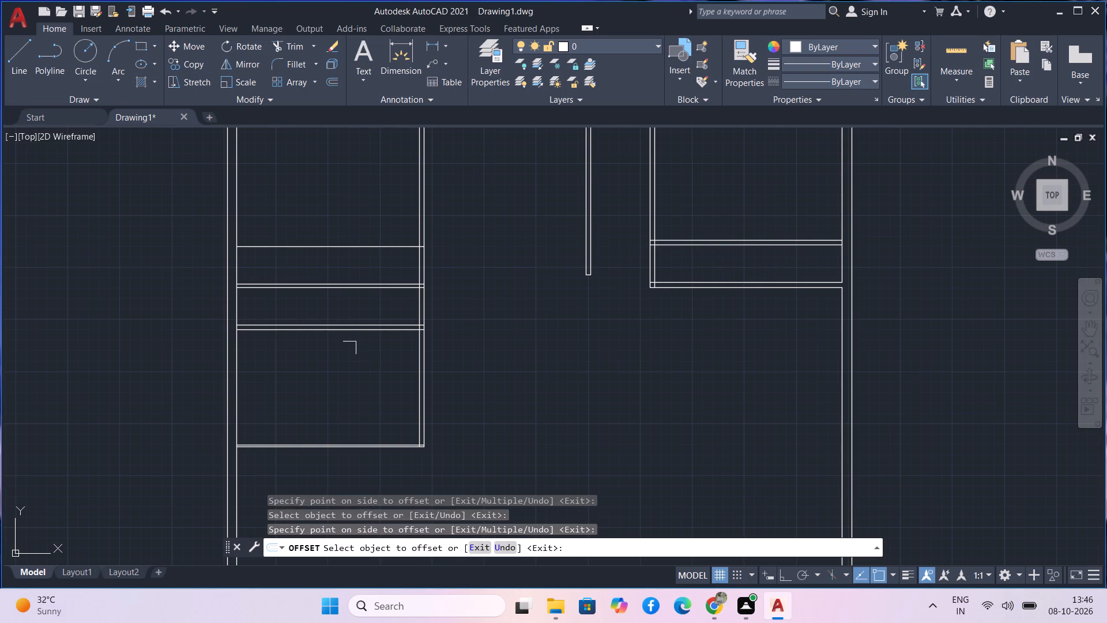
click(364, 230)
click(359, 252)
click(359, 227)
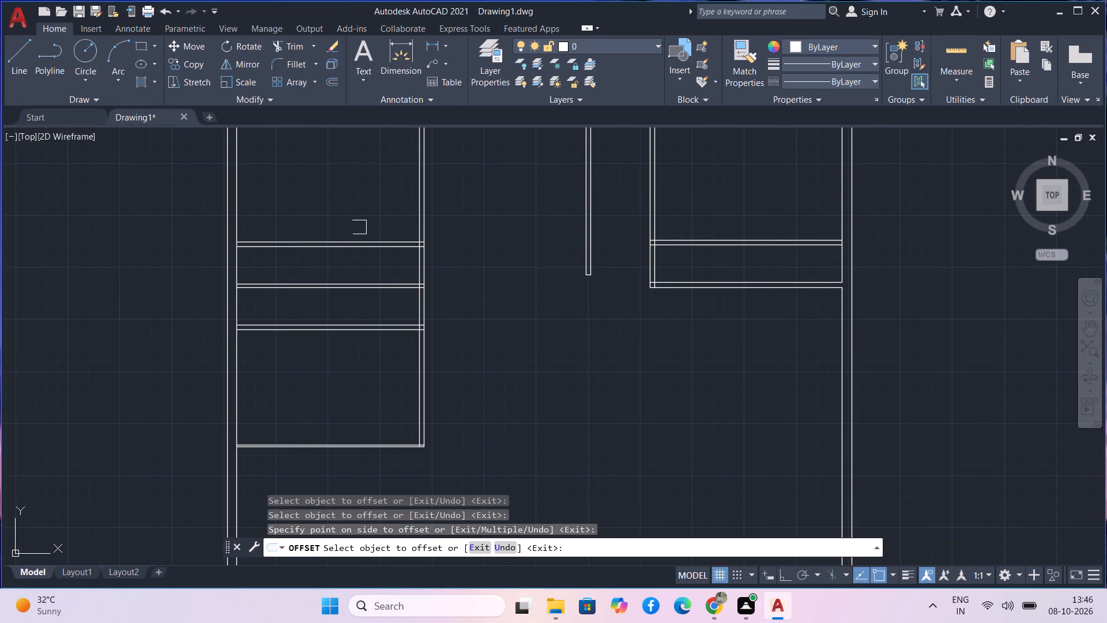
middle_drag(507, 277, 480, 336)
key(Escape)
Trim door openings in the left vertical partition above and below the upper-left room's bottom wall, removing the guide lines across both rooms.
key(t)
key(r)
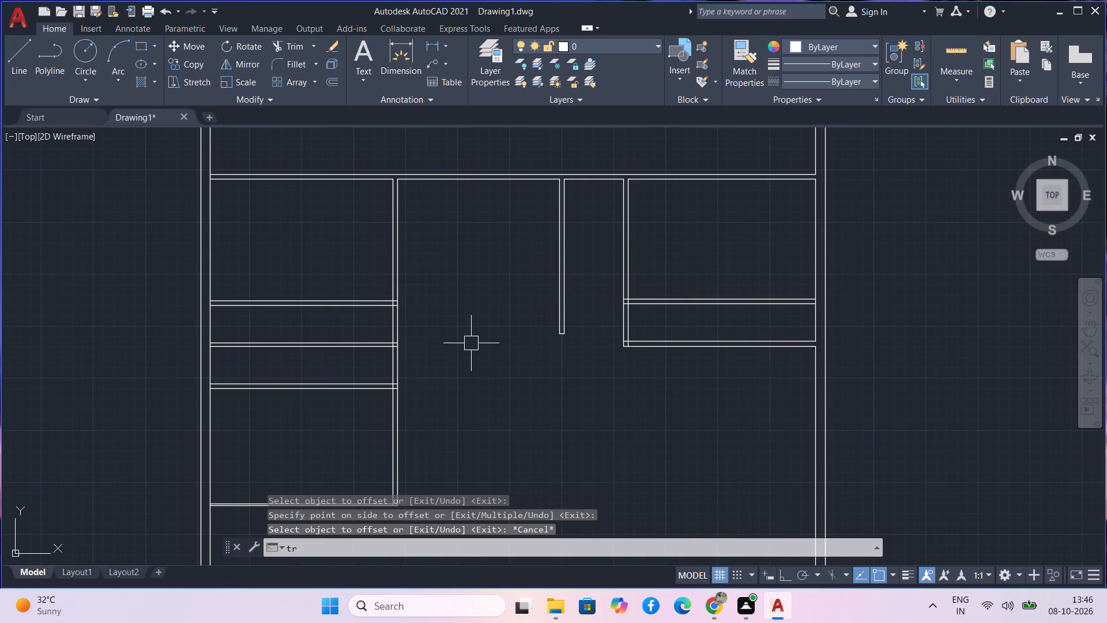
key(space)
drag(470, 332, 348, 268)
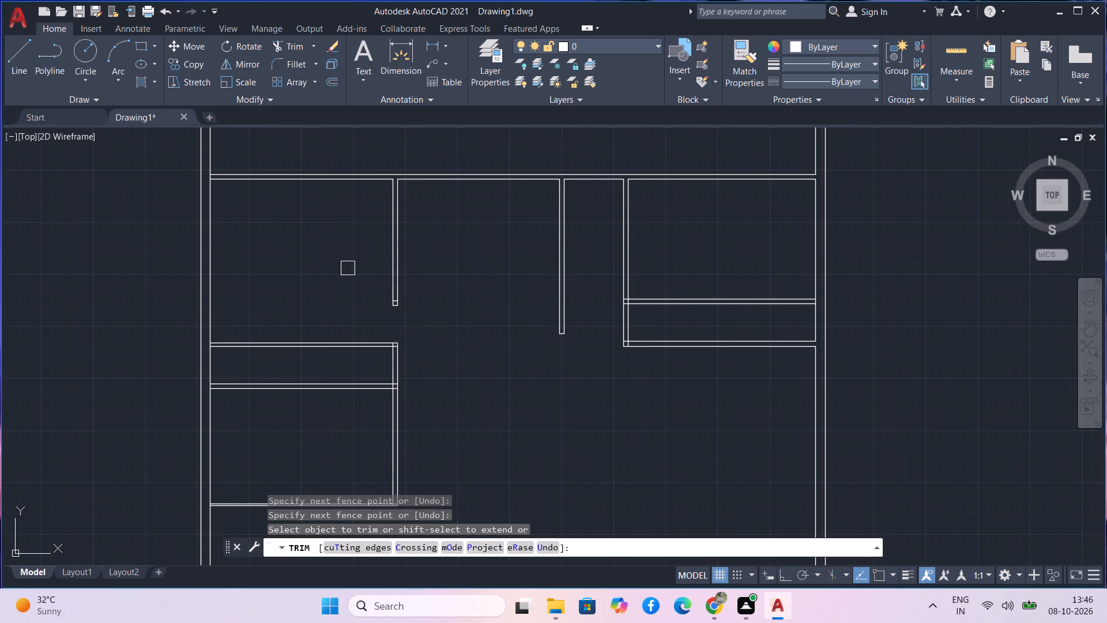
scroll(420, 377, up, 3)
drag(420, 377, 225, 418)
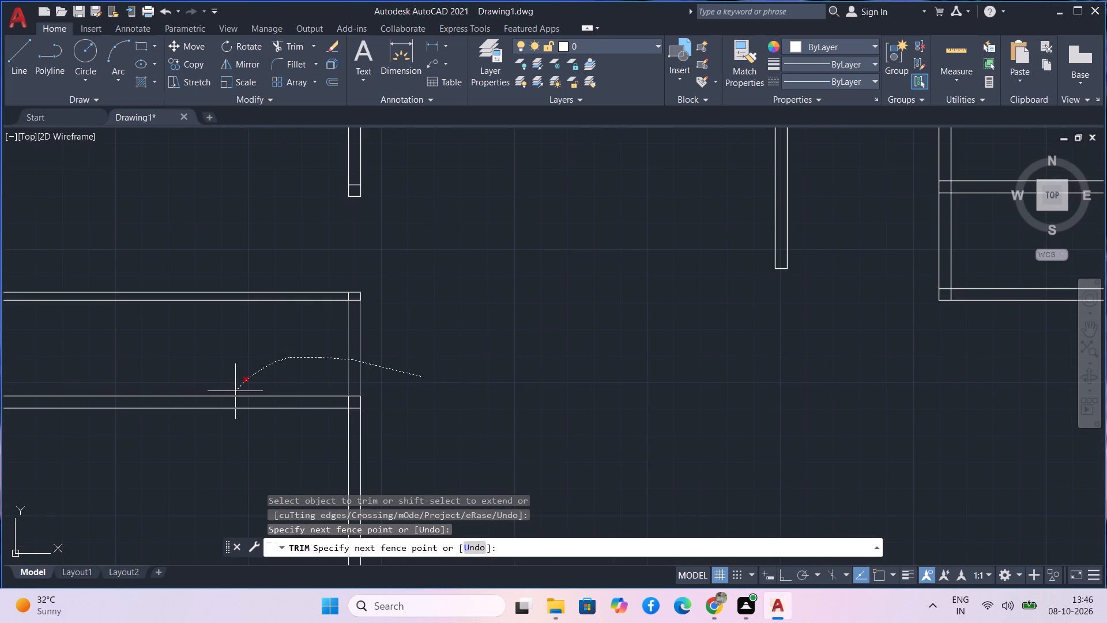
drag(225, 418, 223, 447)
Trim a door opening in the upper-right room's left wall just above its bottom wall, removing the guide lines across the room.
scroll(519, 396, down, 3)
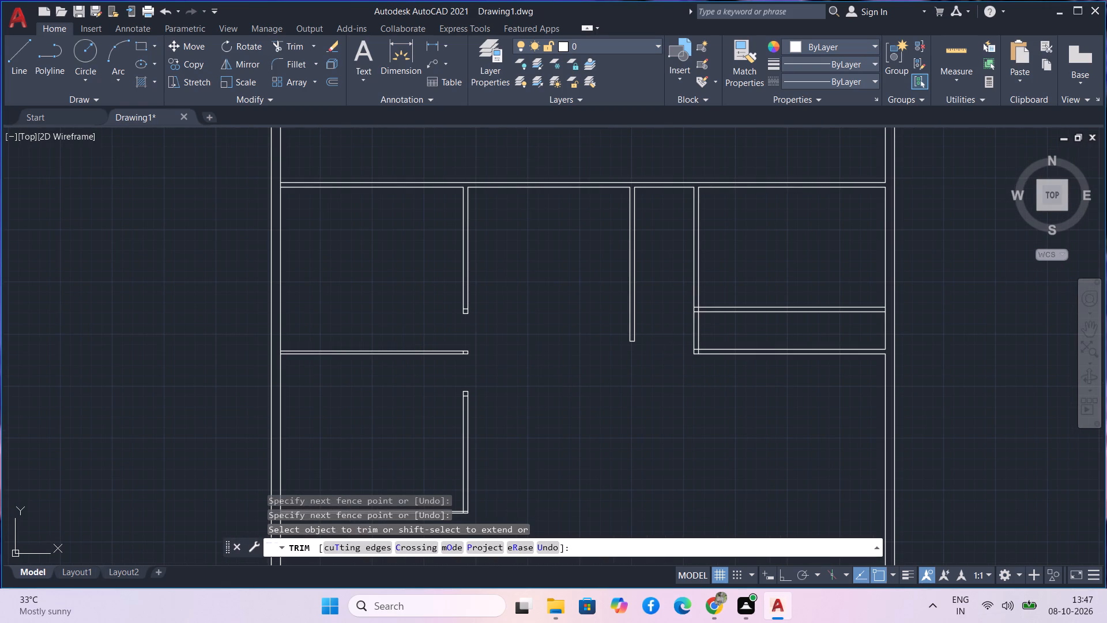
drag(662, 344, 720, 283)
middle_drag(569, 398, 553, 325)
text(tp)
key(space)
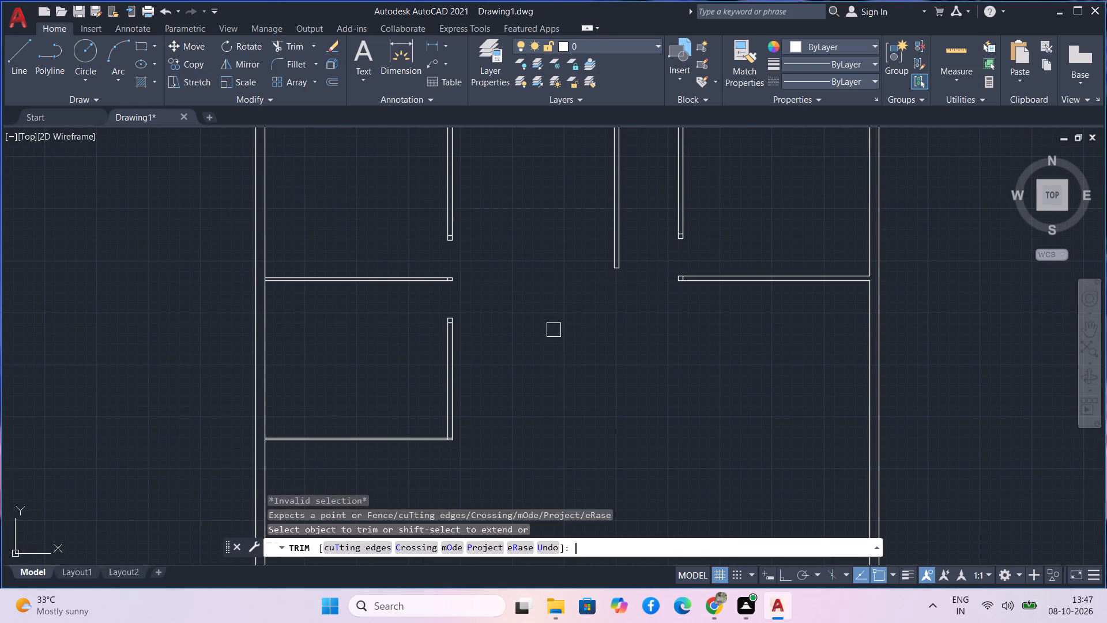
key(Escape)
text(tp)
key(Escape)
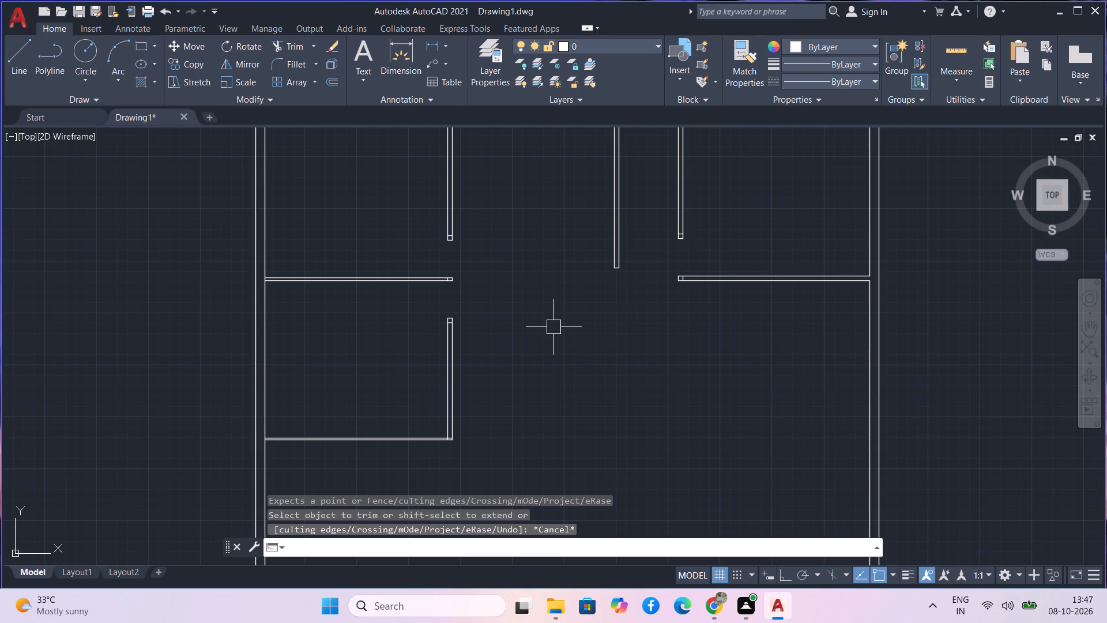
Insert the imperial door block from the architectural tool palette in the empty area to the right of the floor plan.
key(BackSpace)
key(BackSpace)
key(BackSpace)
key(BackSpace)
scroll(568, 331, down, 1)
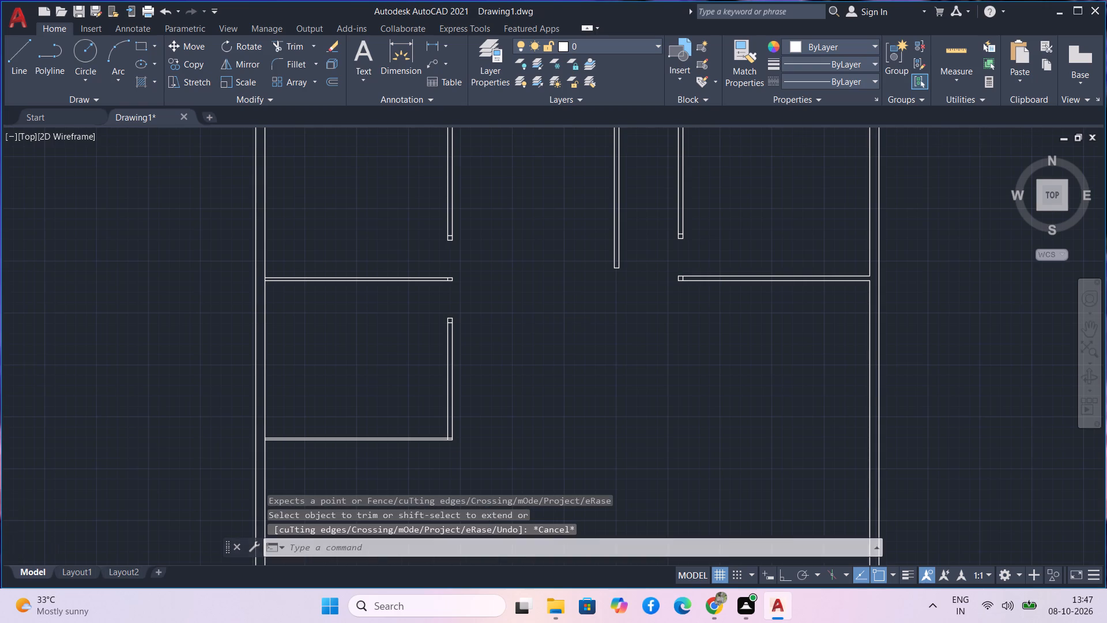
middle_drag(575, 333, 564, 261)
middle_drag(595, 273, 597, 307)
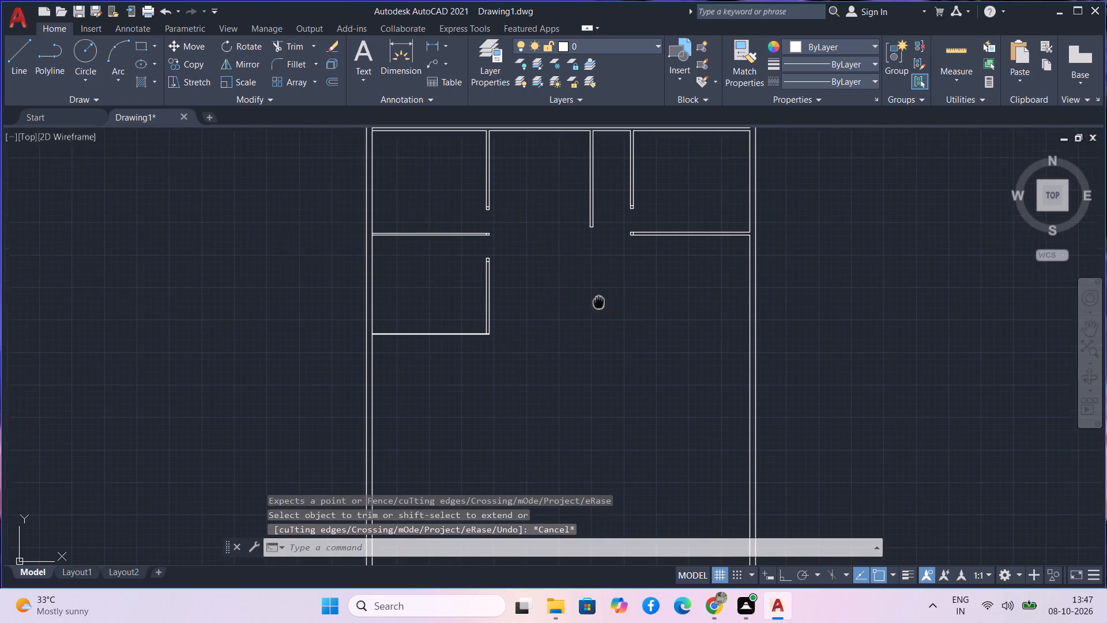
middle_drag(597, 307, 524, 325)
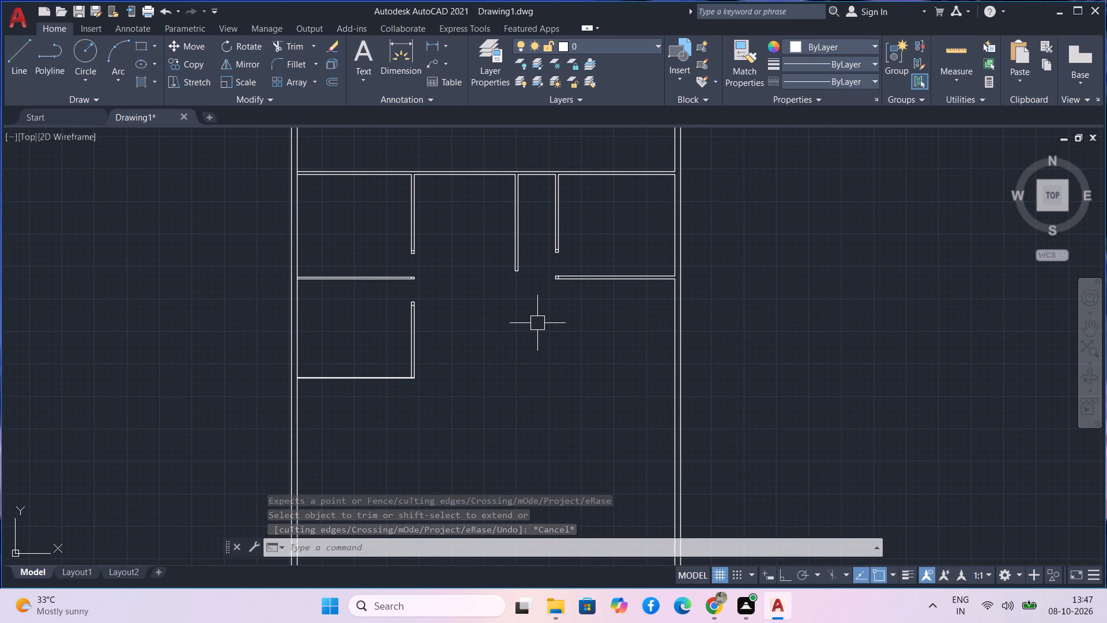
text(tp)
key(space)
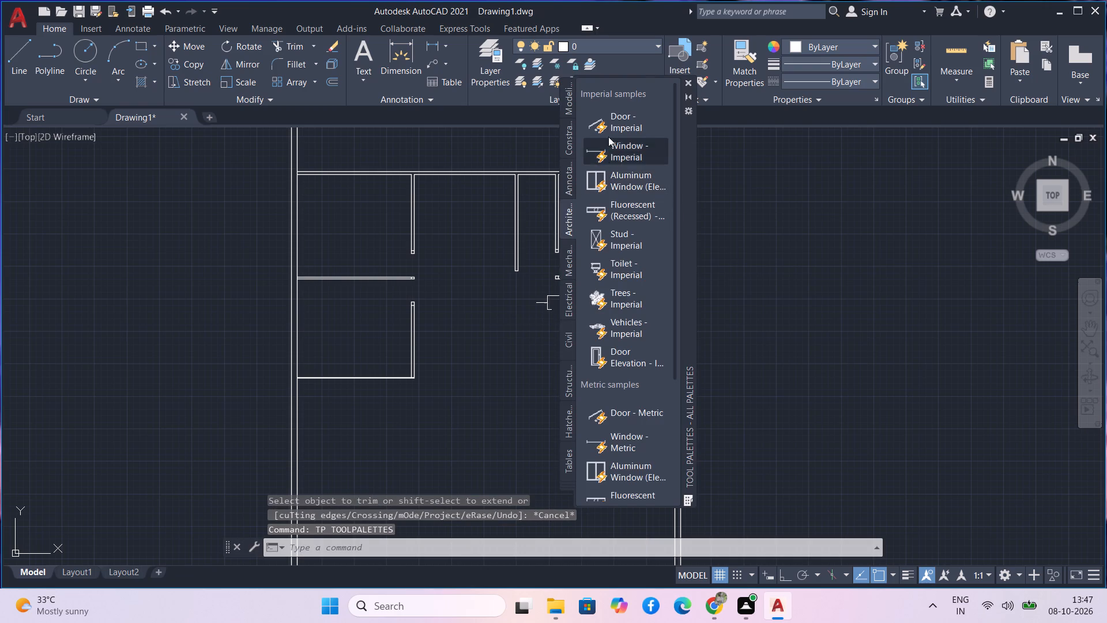
click(609, 131)
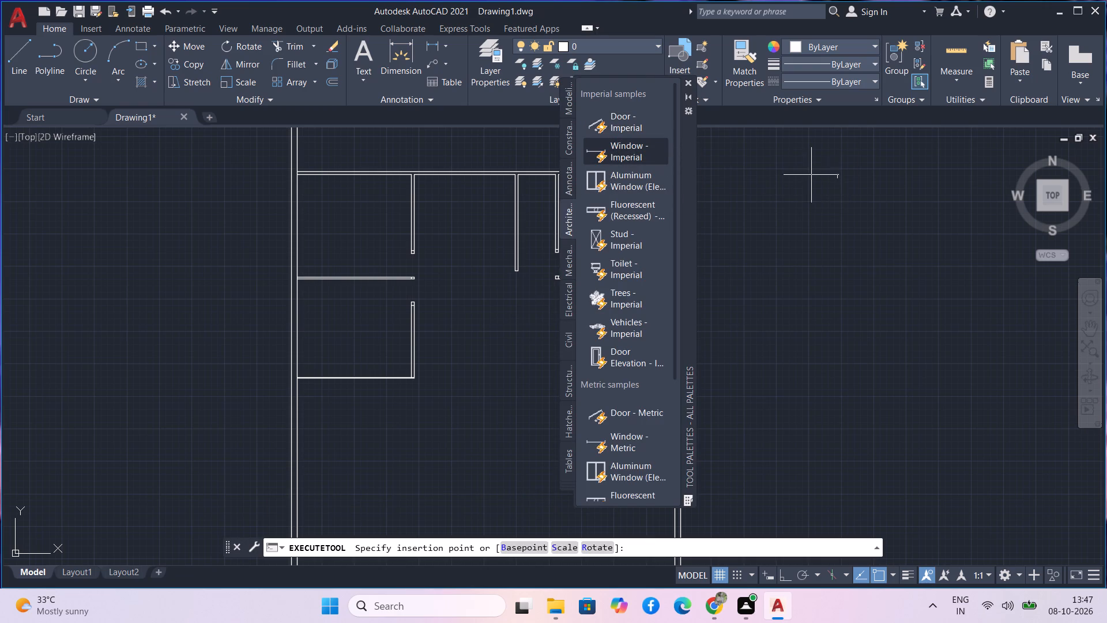
drag(834, 202, 841, 200)
key(Escape)
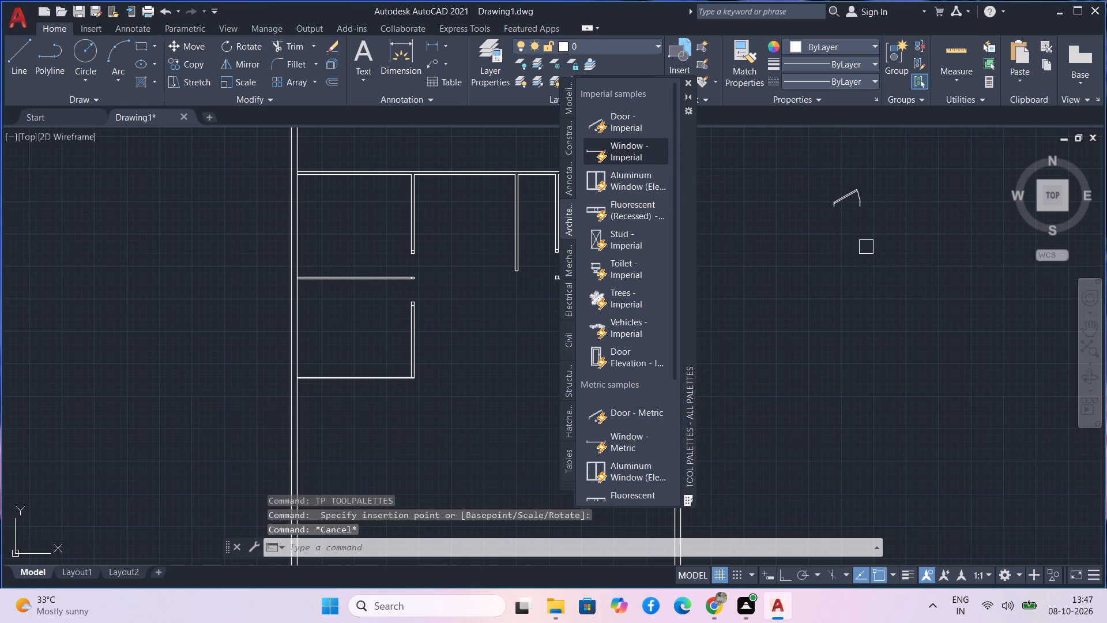
click(691, 82)
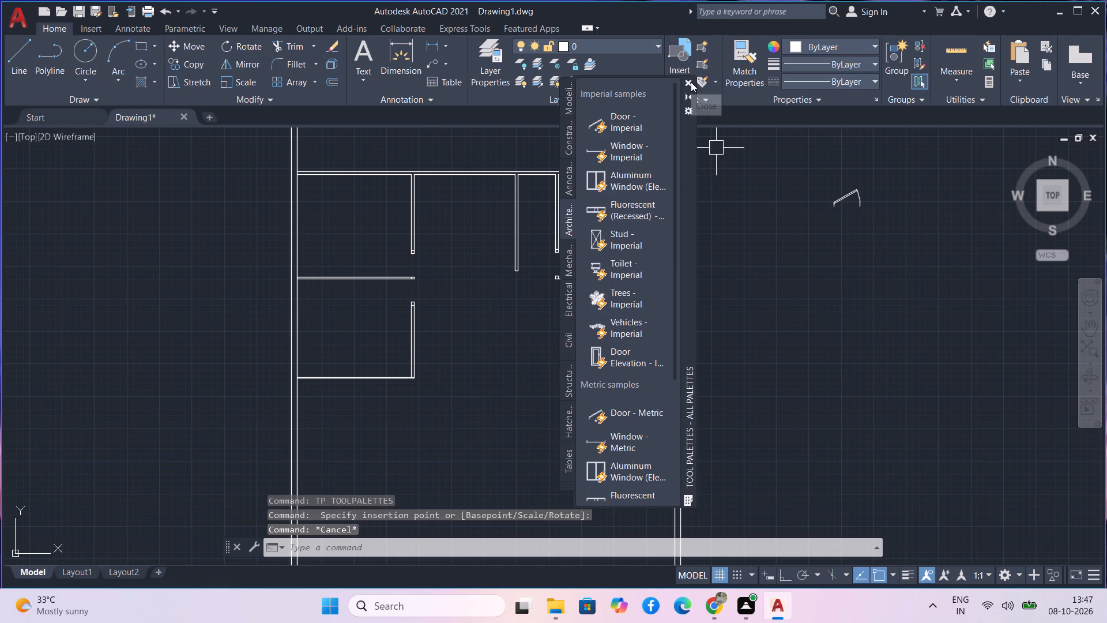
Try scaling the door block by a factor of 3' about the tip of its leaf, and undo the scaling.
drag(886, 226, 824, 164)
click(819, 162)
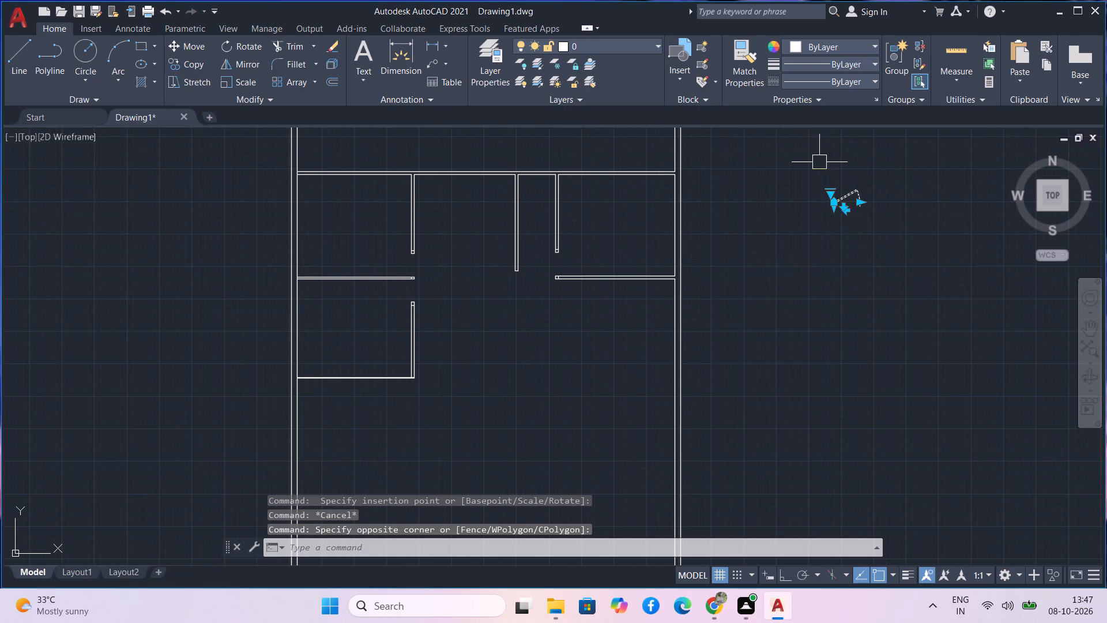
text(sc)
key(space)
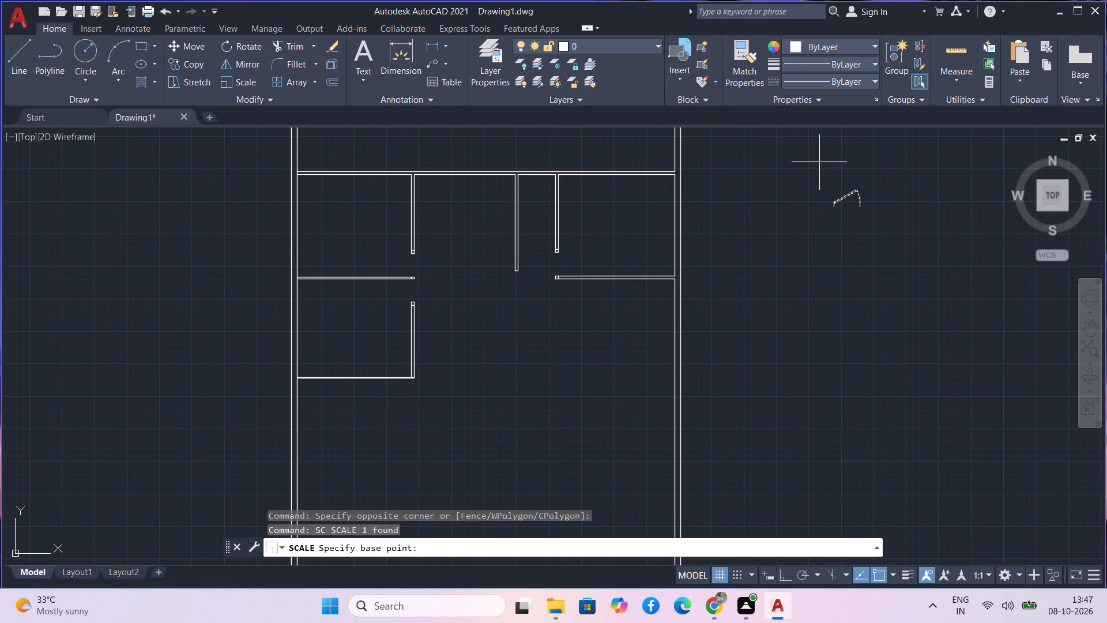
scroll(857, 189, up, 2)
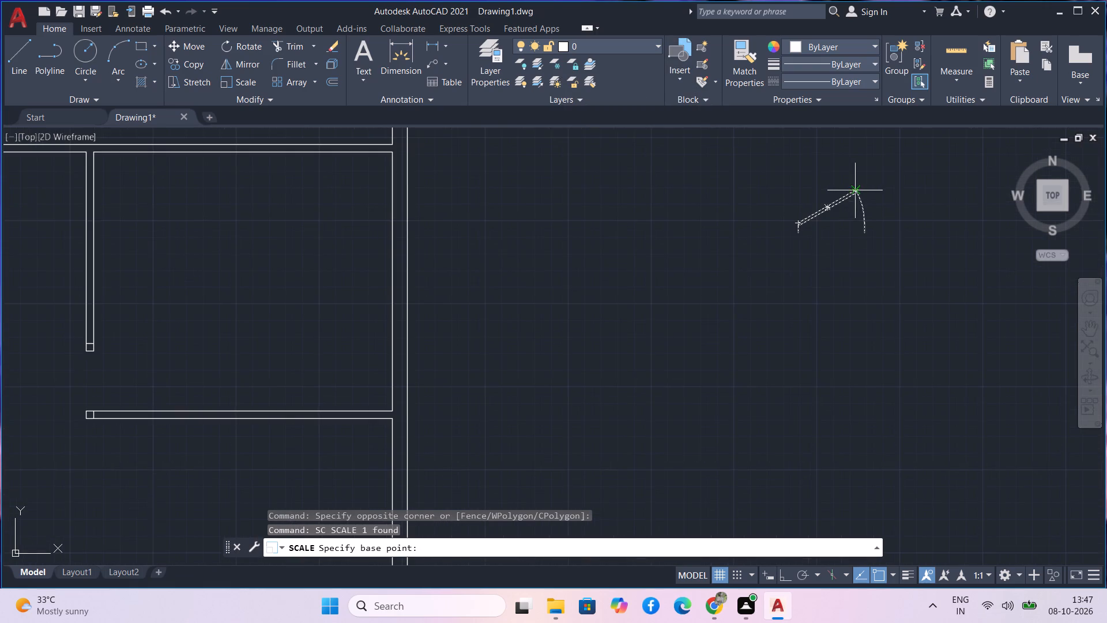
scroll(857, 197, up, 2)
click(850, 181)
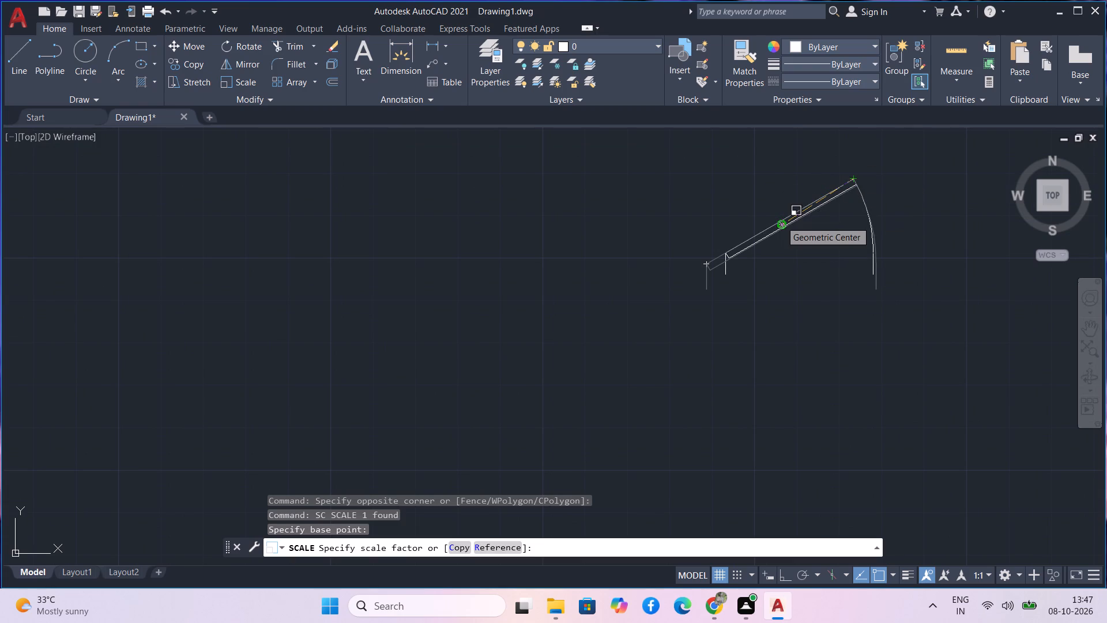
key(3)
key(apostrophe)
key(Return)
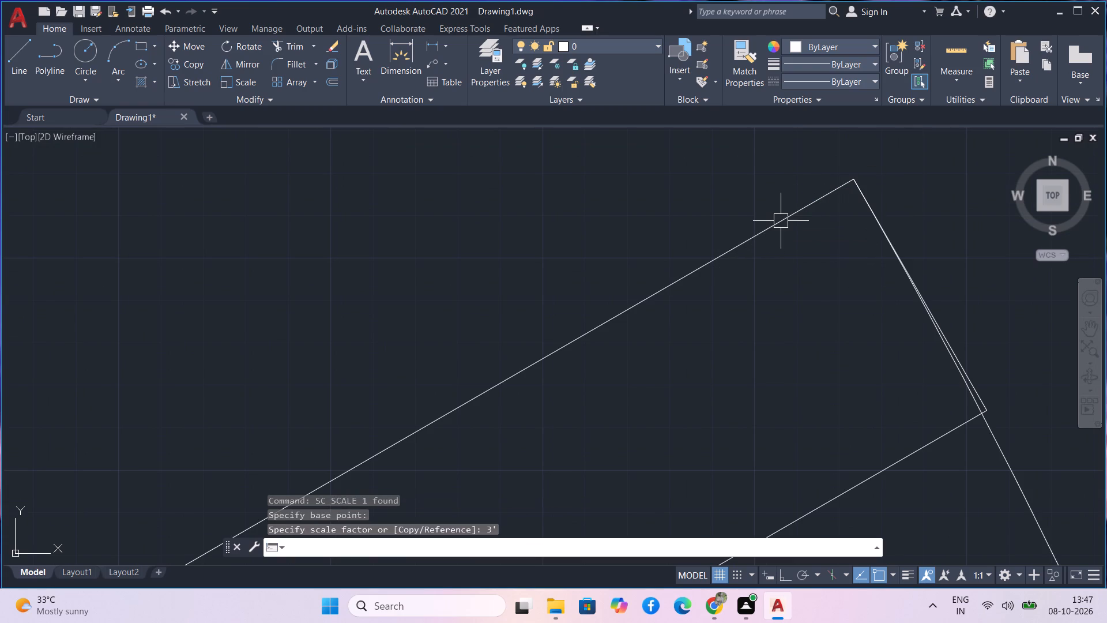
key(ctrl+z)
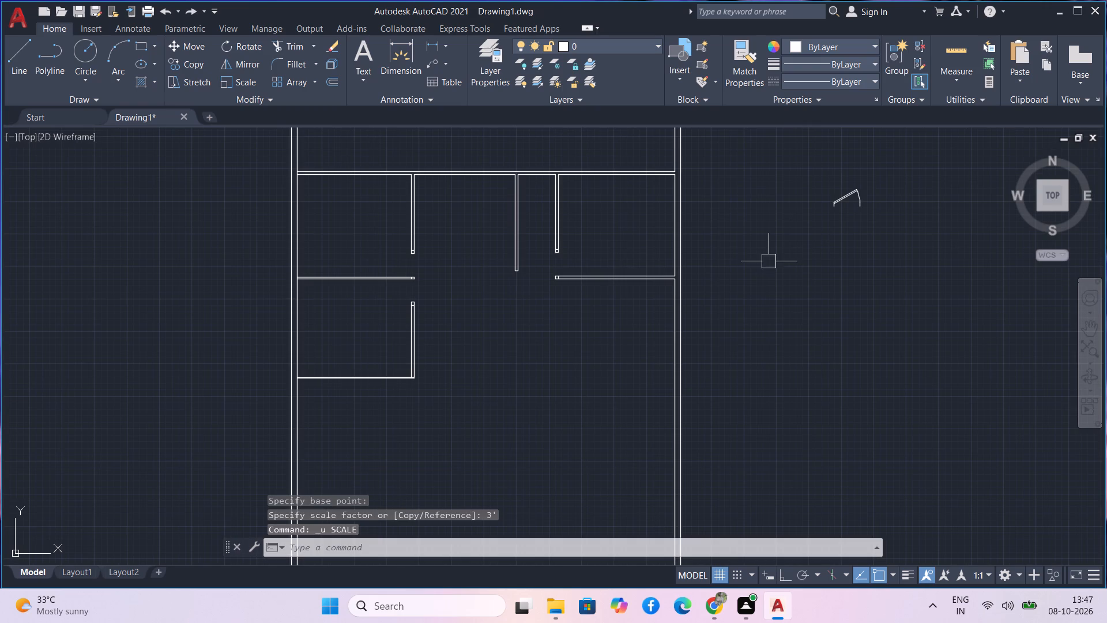
Measure the door block's leaf and opening width with the quick measure.
scroll(853, 184, up, 3)
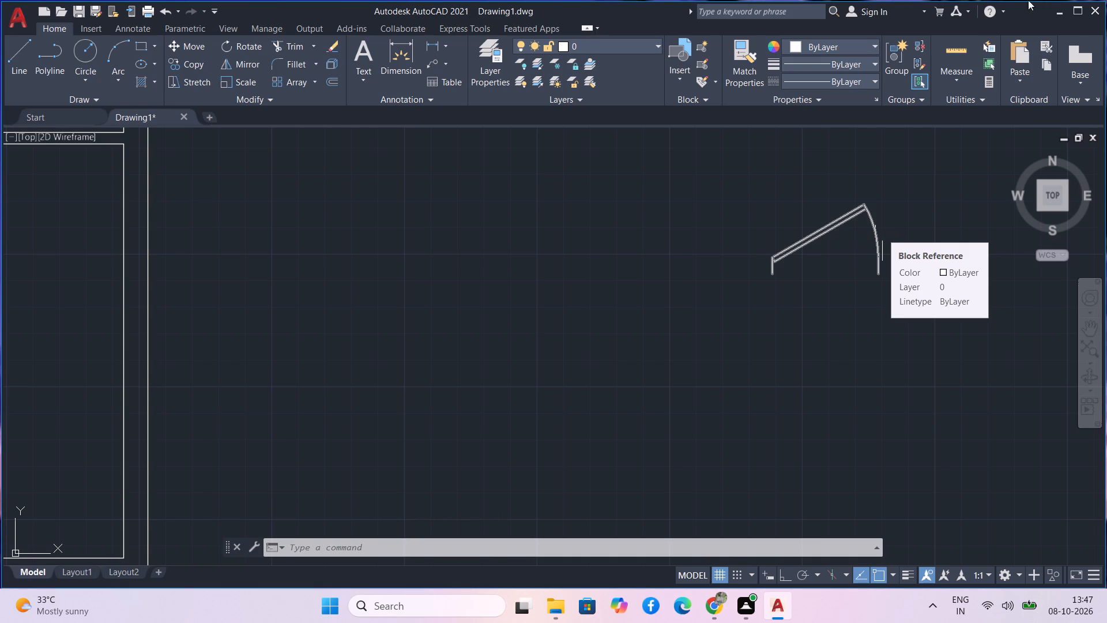
click(942, 55)
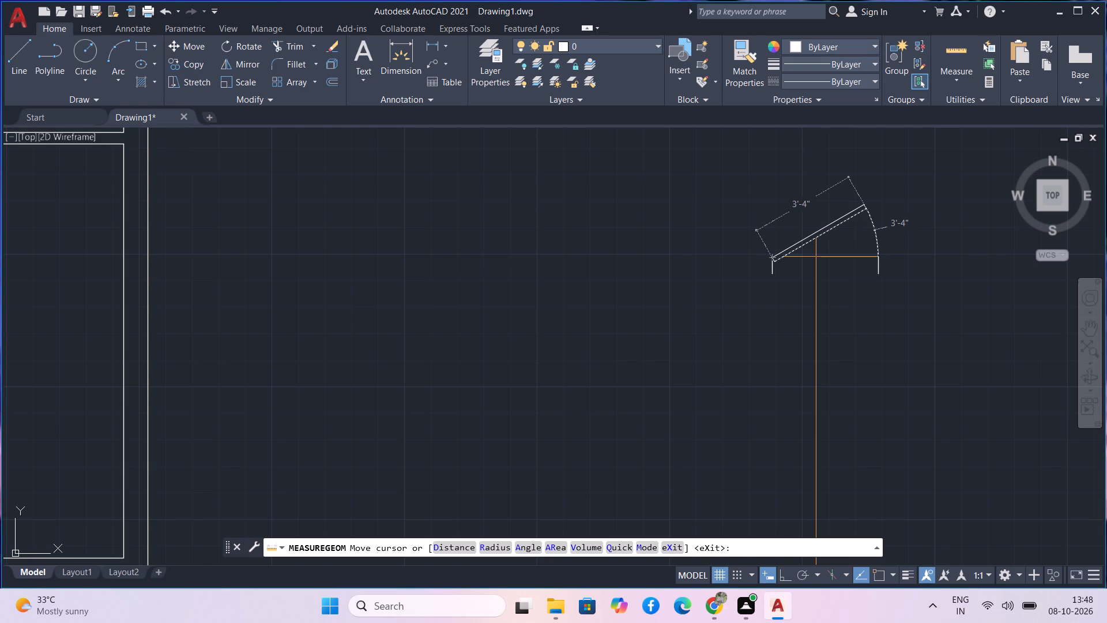
key(Escape)
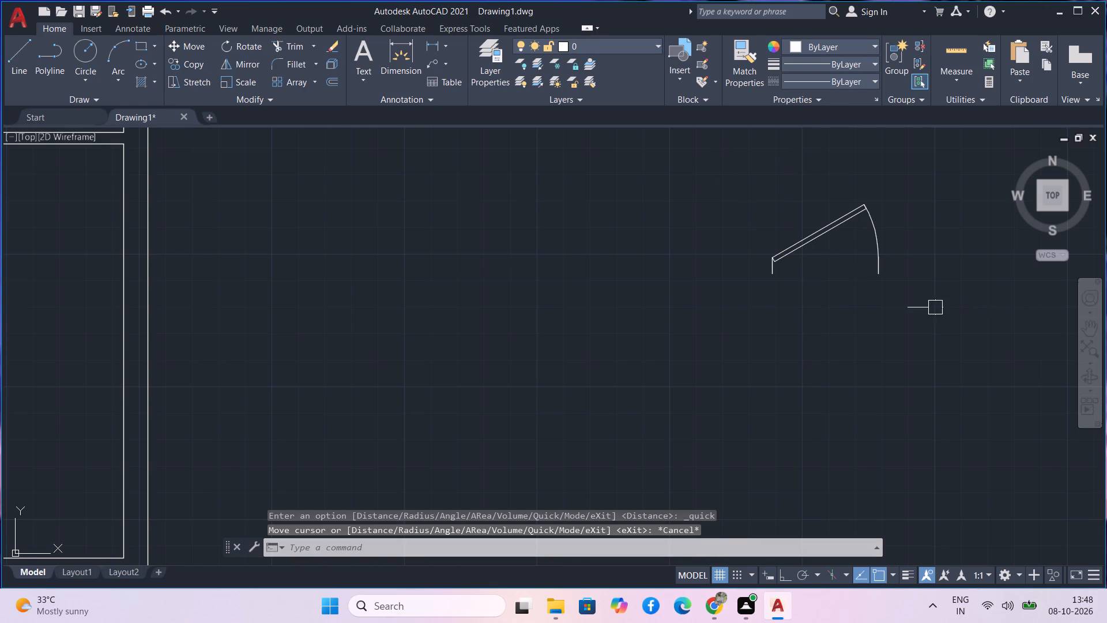
Draw a 3' horizontal reference line below the door block with Ortho on.
text(l)
key(space)
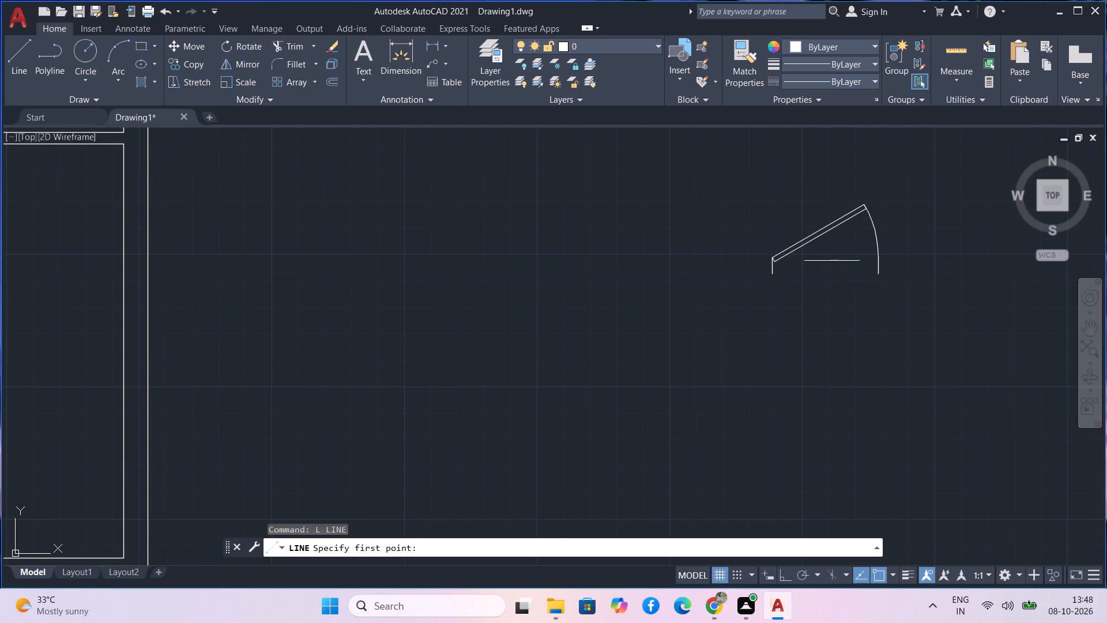
drag(824, 343, 811, 379)
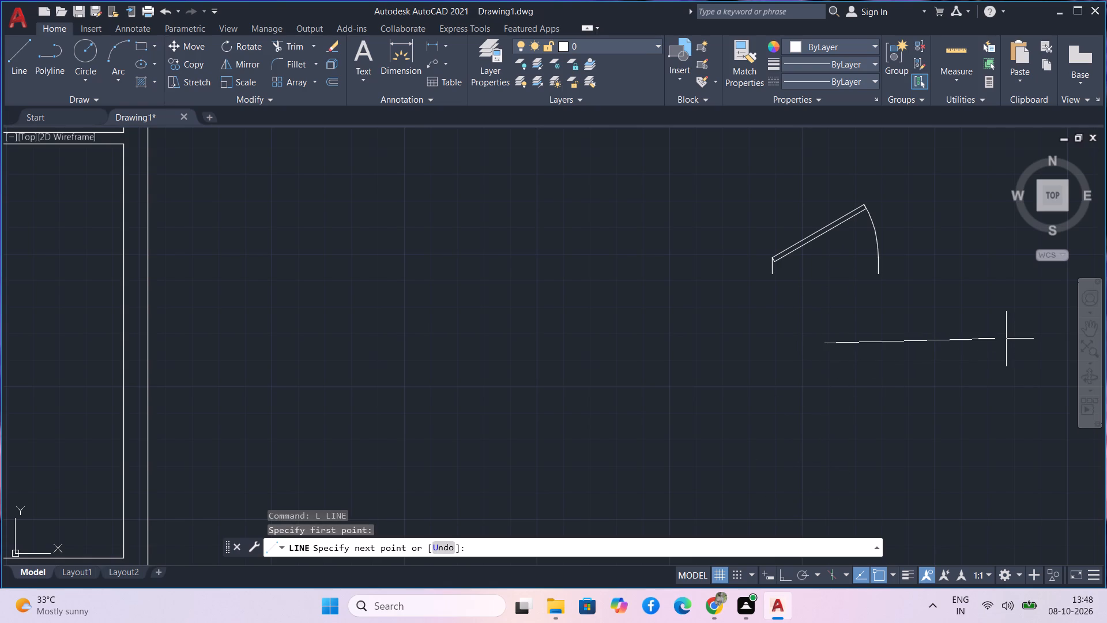
key(F8)
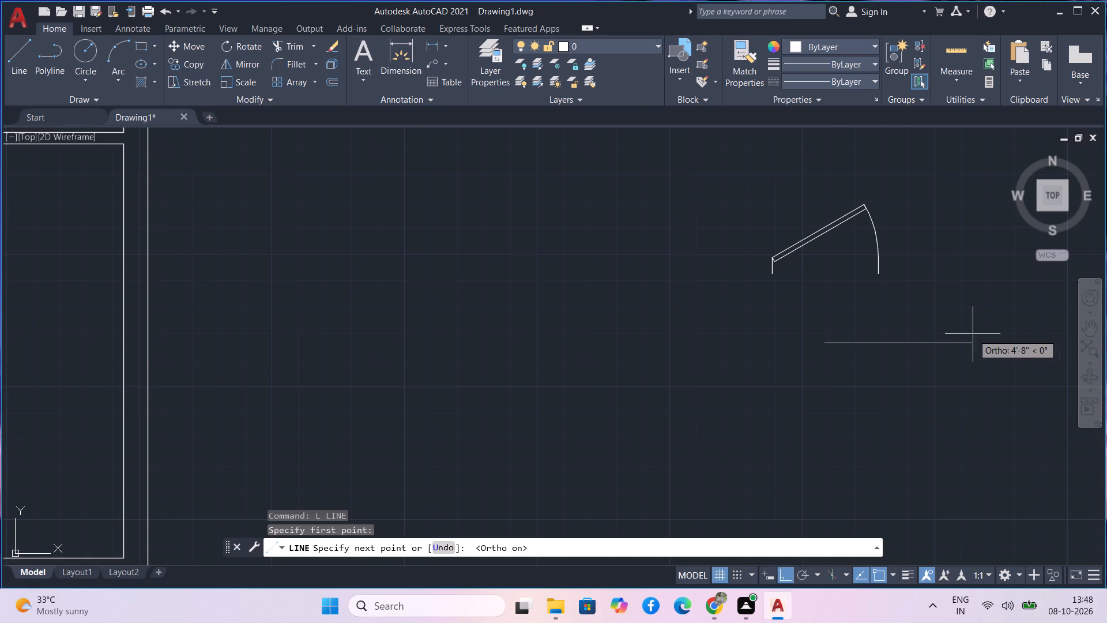
key(3)
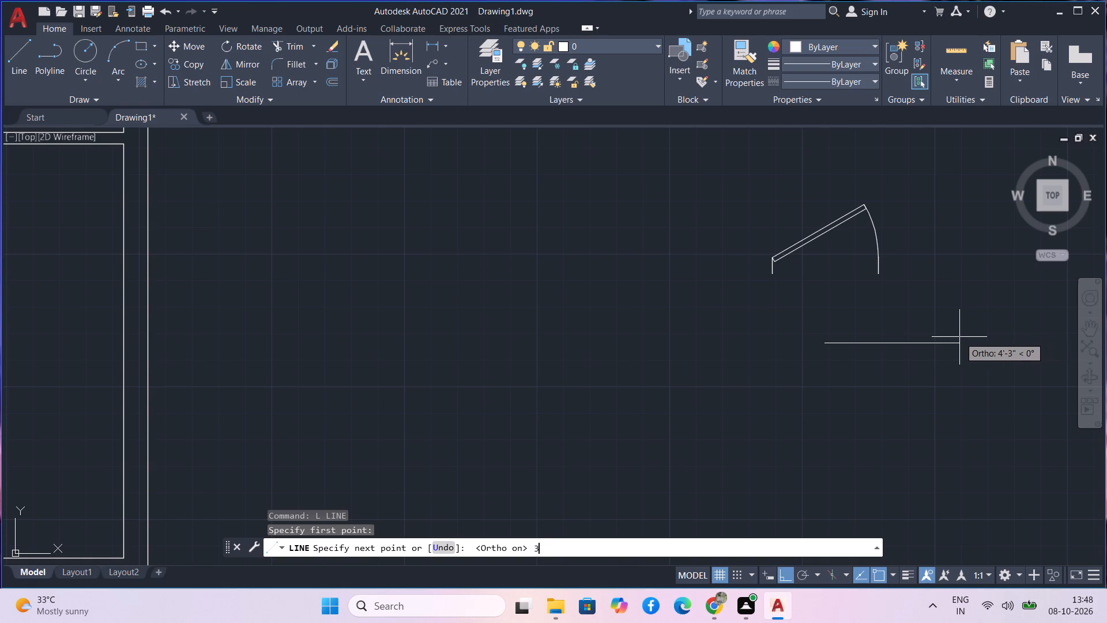
key(apostrophe)
key(Return)
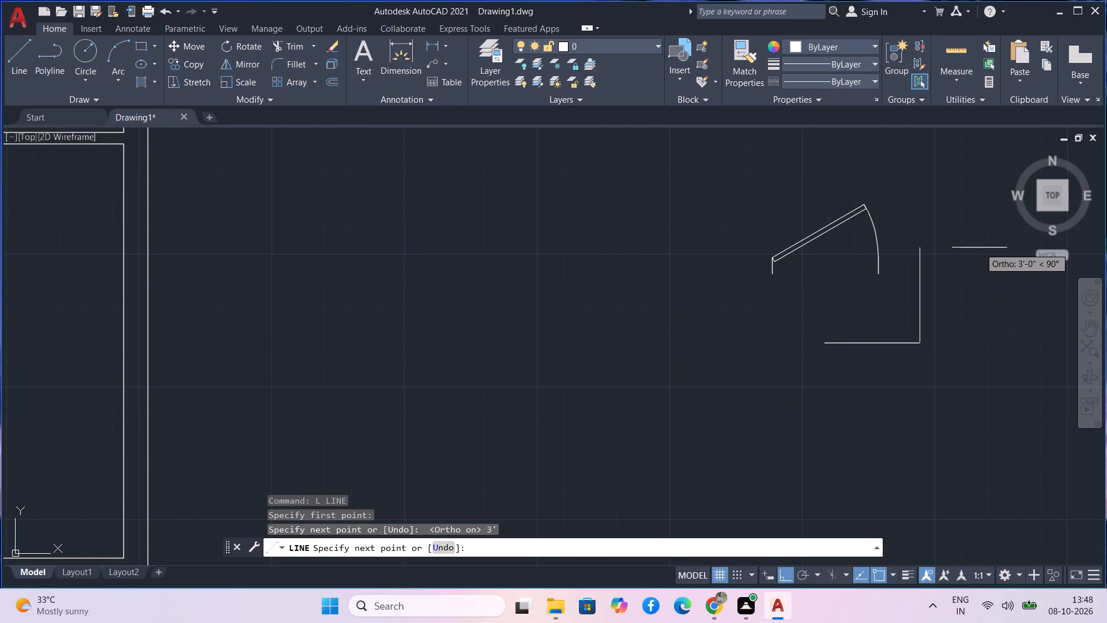
key(Escape)
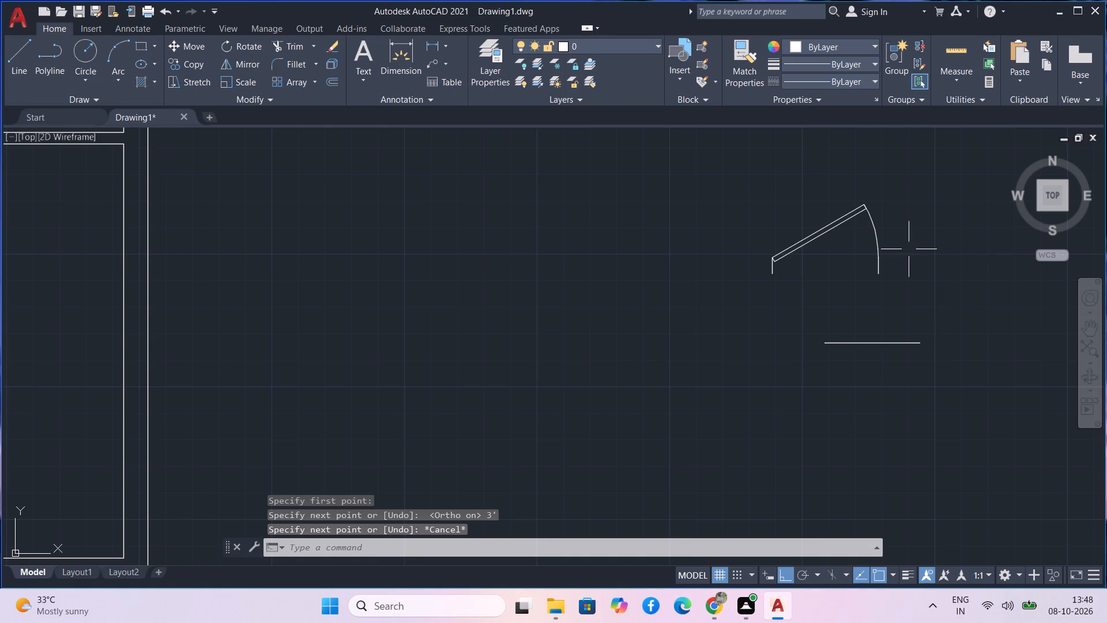
Scale the door block by reference about the line's left end, using its opening width as reference and the 3' line as new length.
text(sc)
key(space)
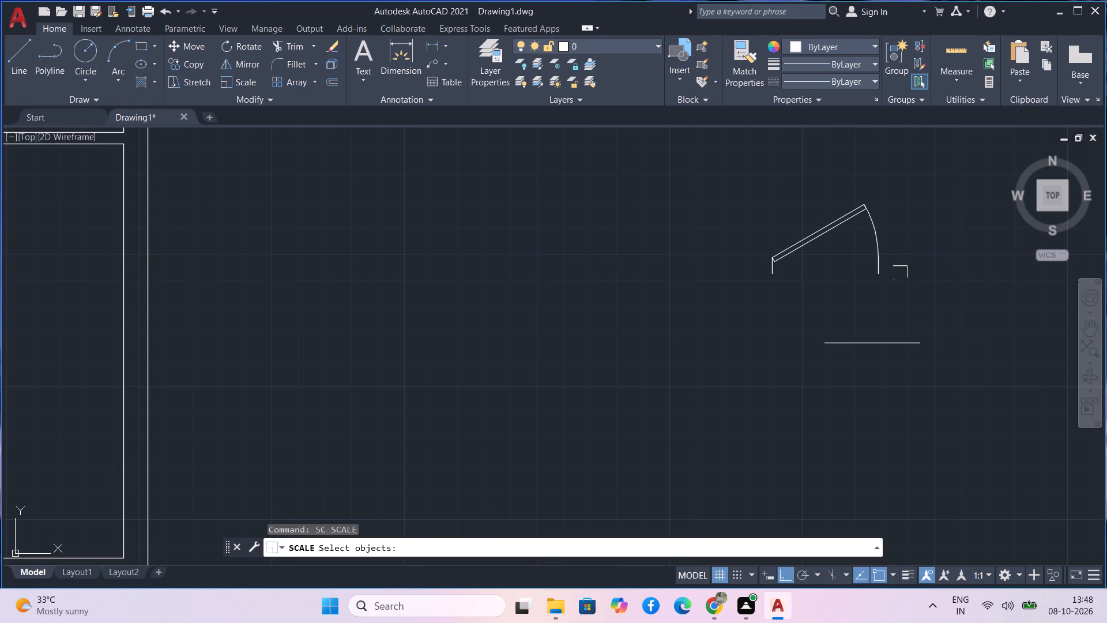
click(849, 221)
key(space)
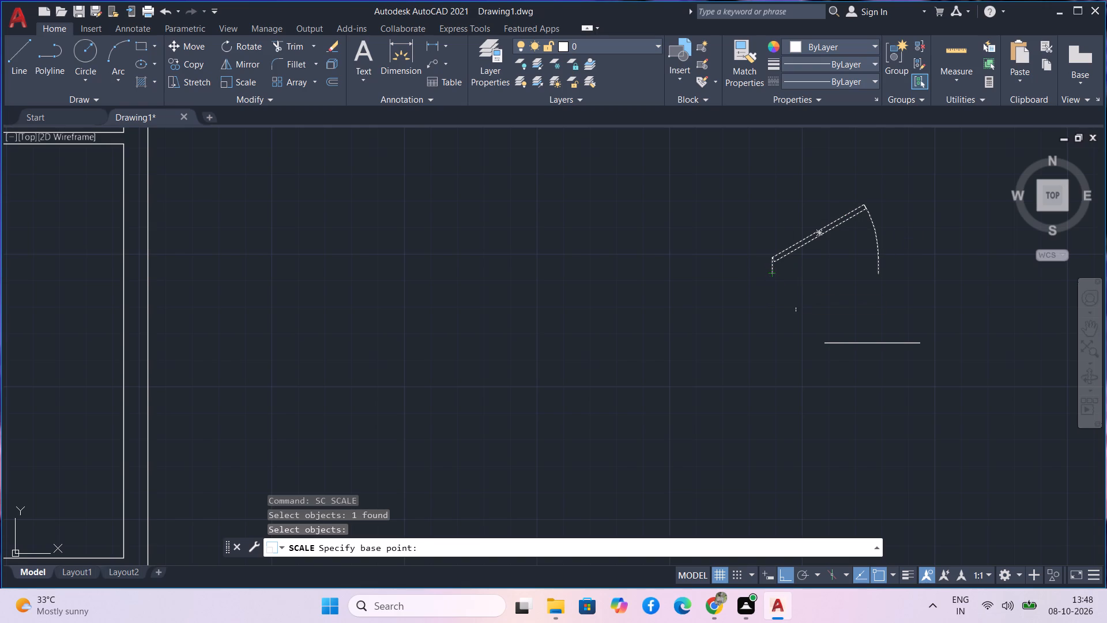
click(820, 344)
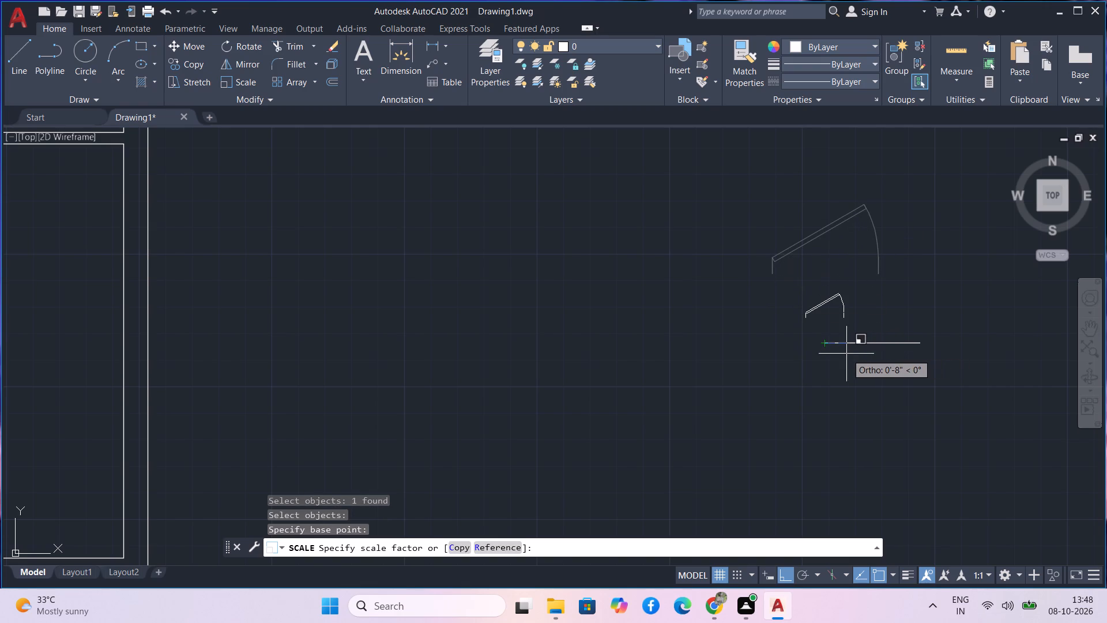
text(r)
key(space)
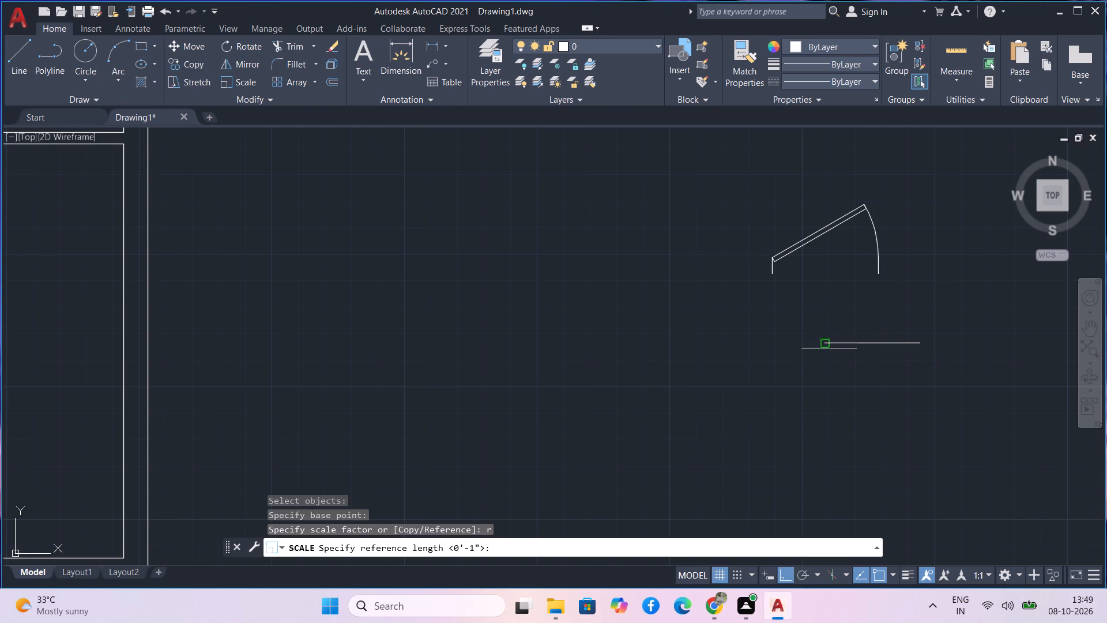
click(771, 271)
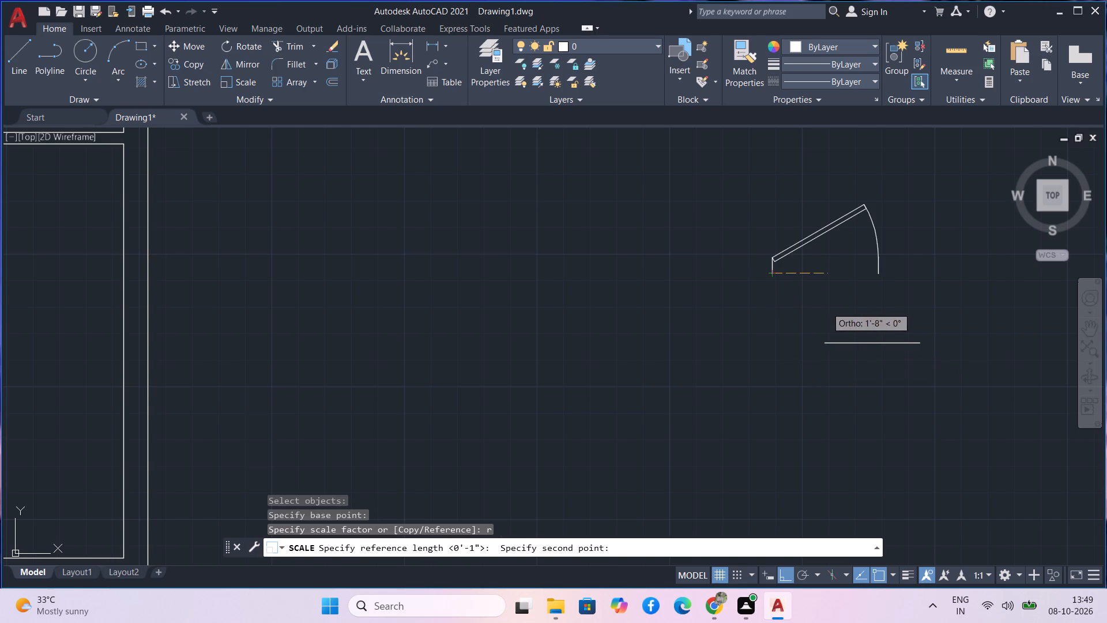
click(886, 316)
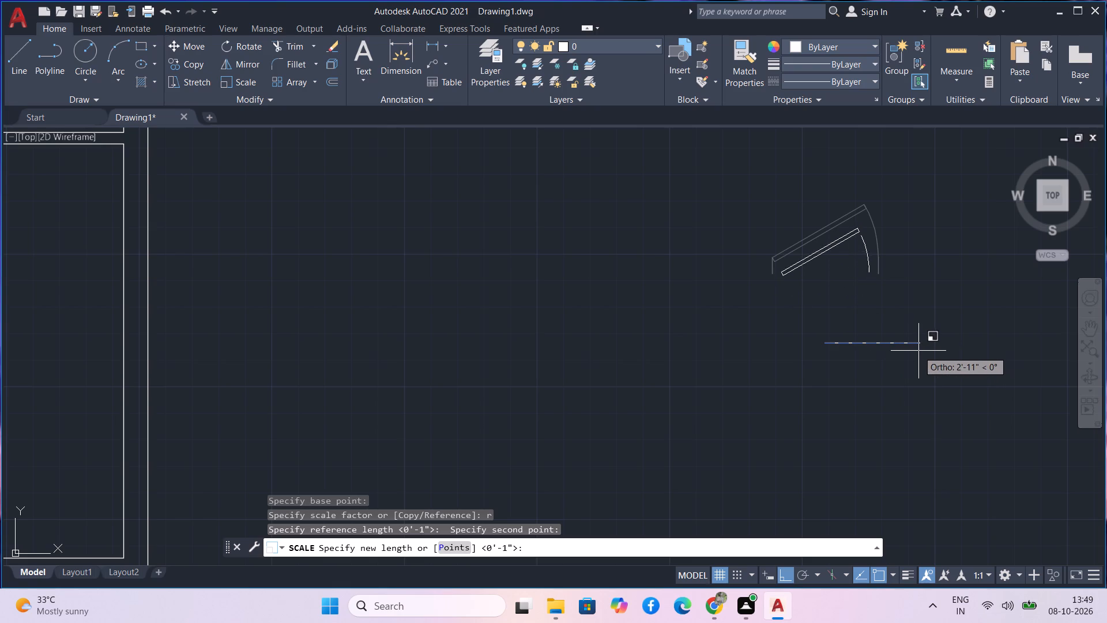
click(920, 352)
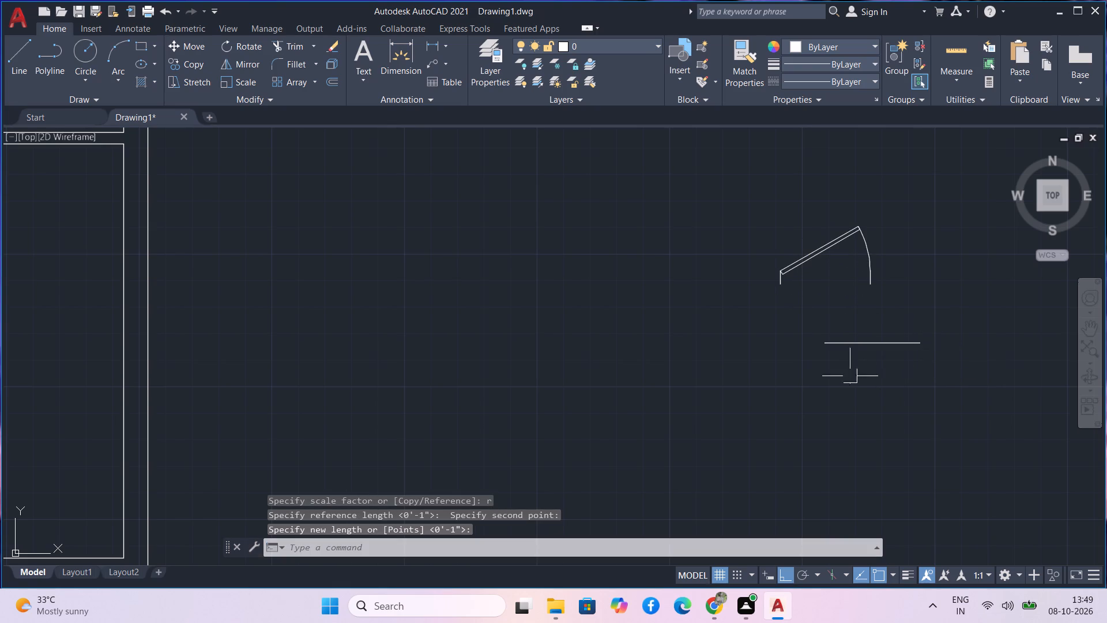
key(Escape)
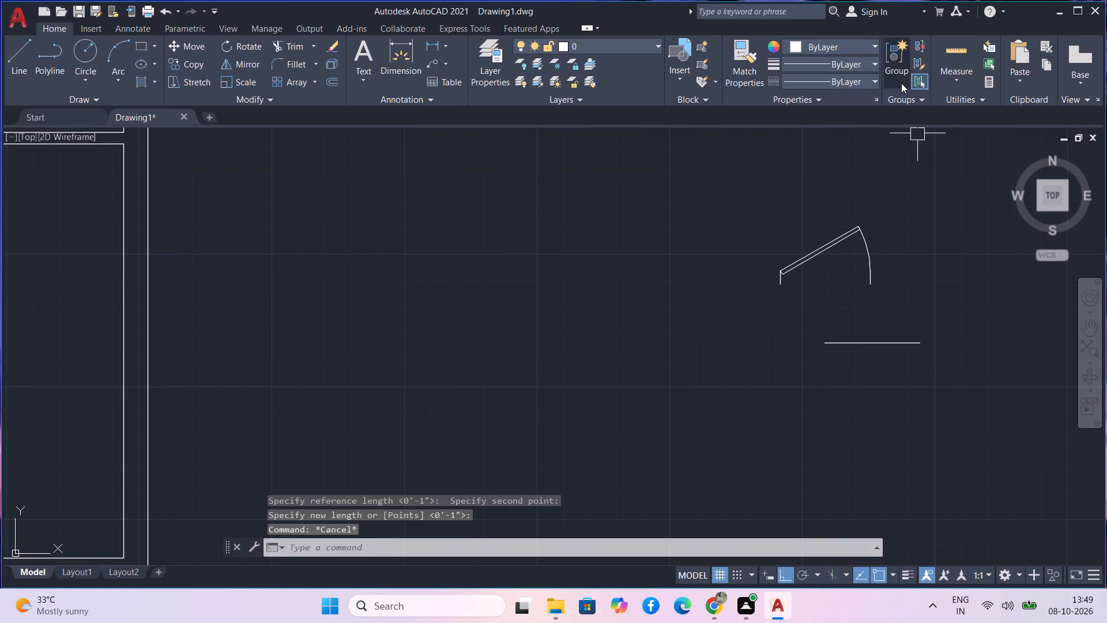
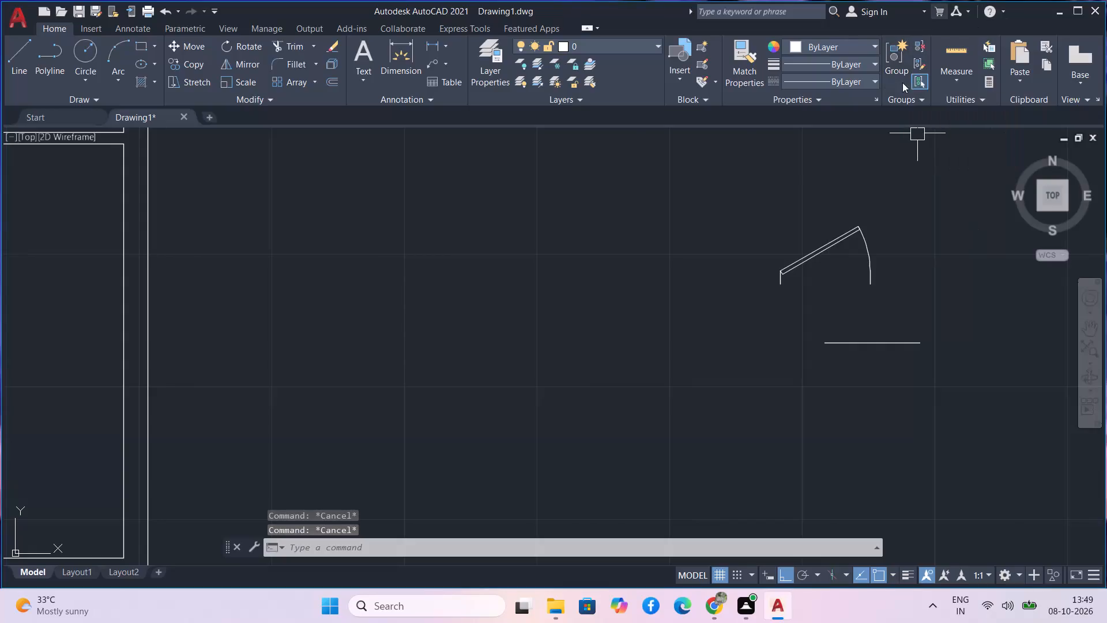
Check the door block's leaf and the 3' reference line with the quick measure.
click(958, 43)
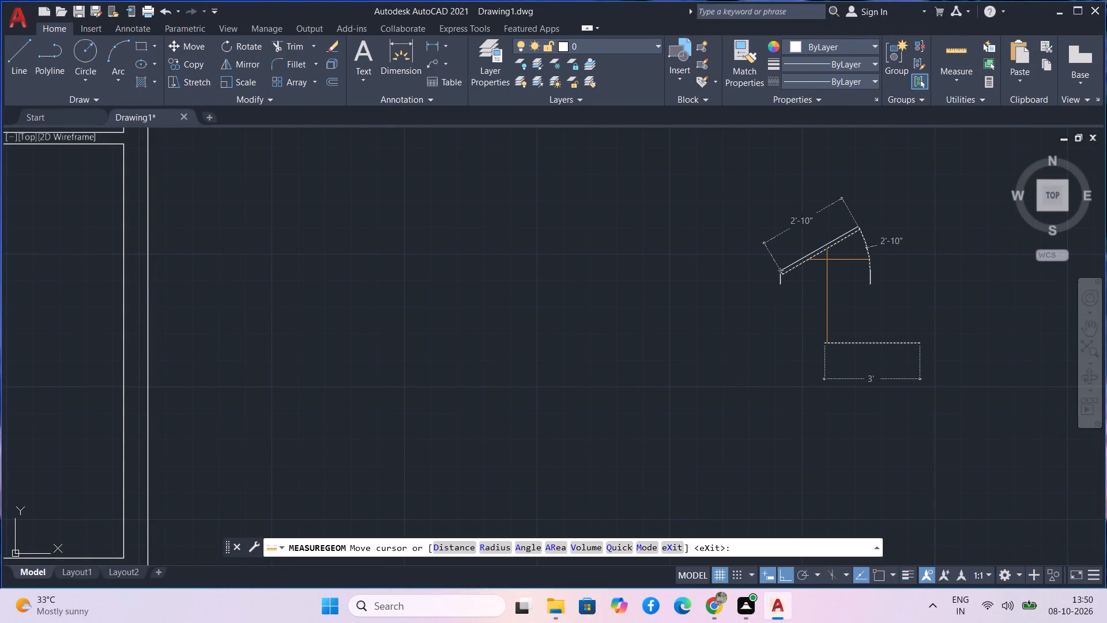
key(Escape)
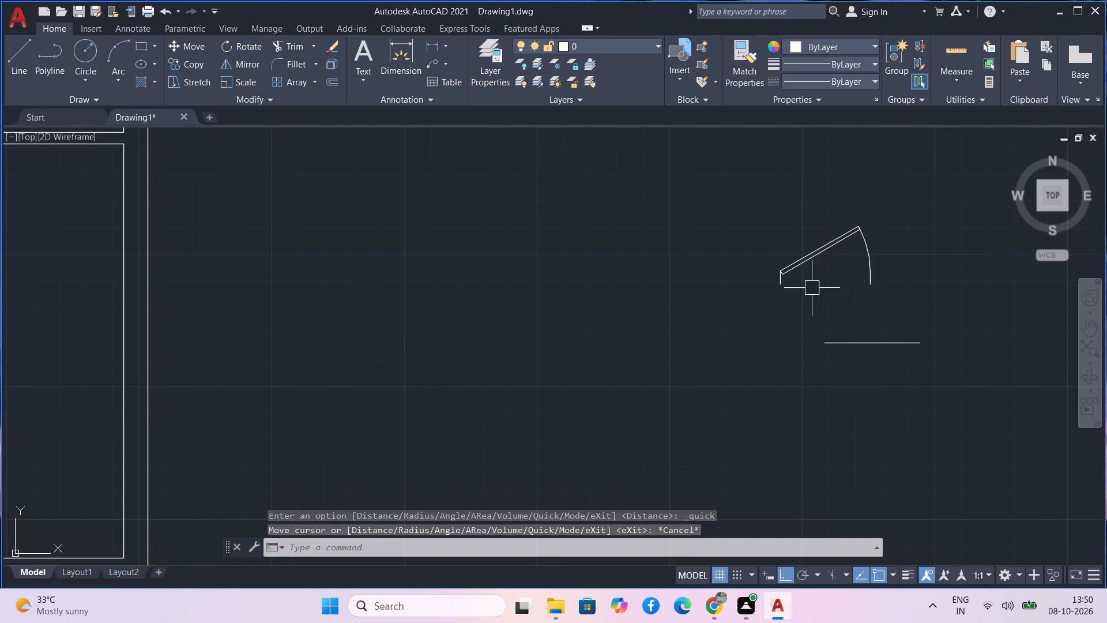
Scale the door block by reference about the 3' line's left end, from its opening width to the line's length.
click(813, 256)
text(sc)
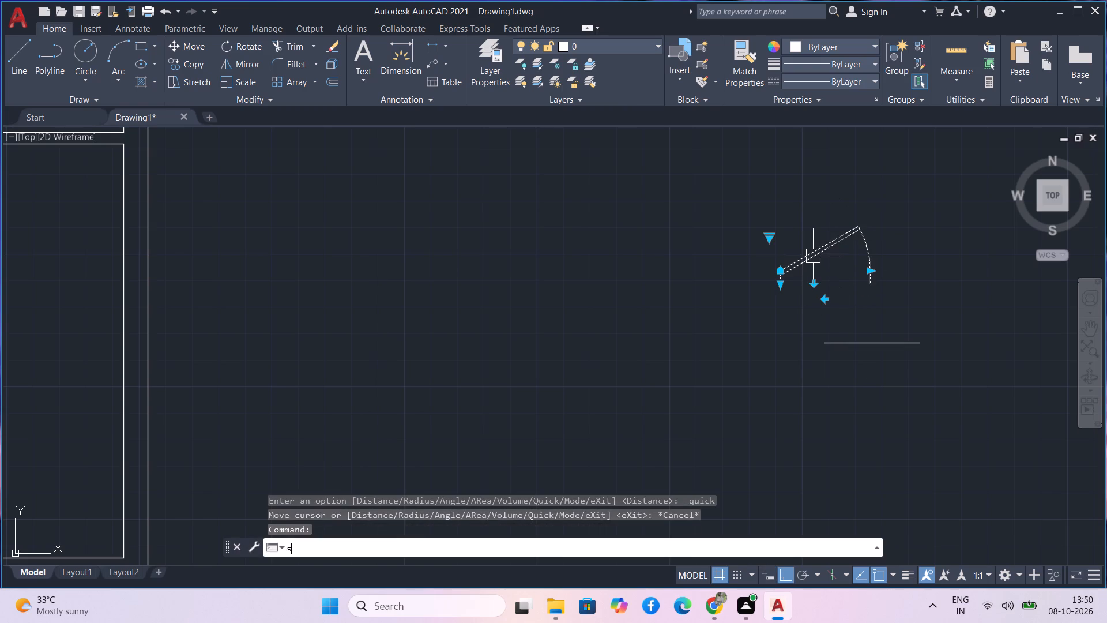
key(space)
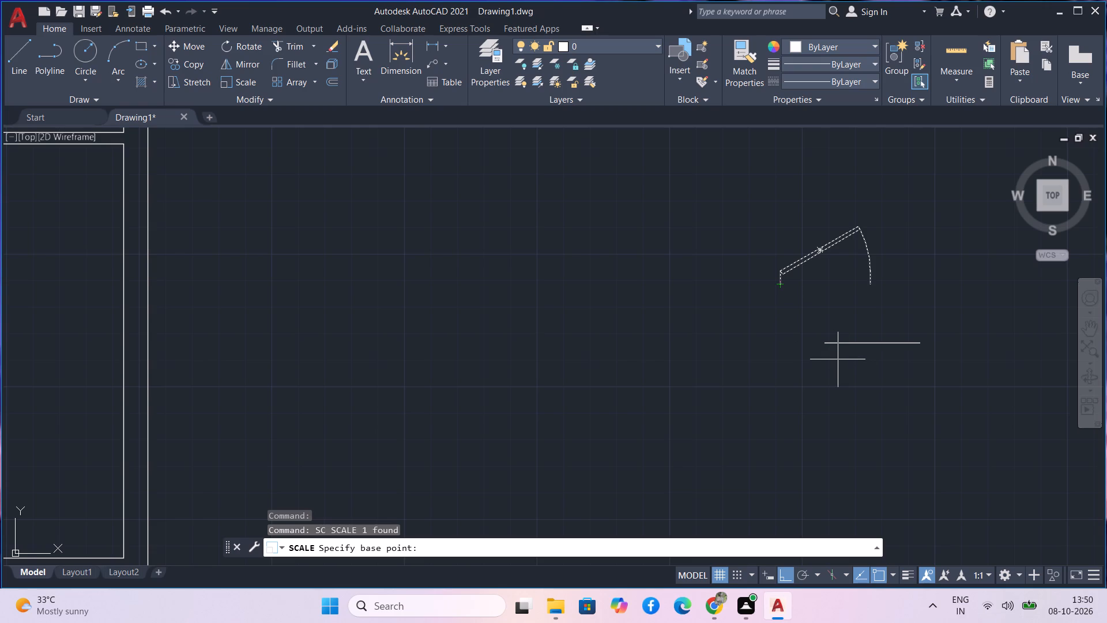
click(826, 344)
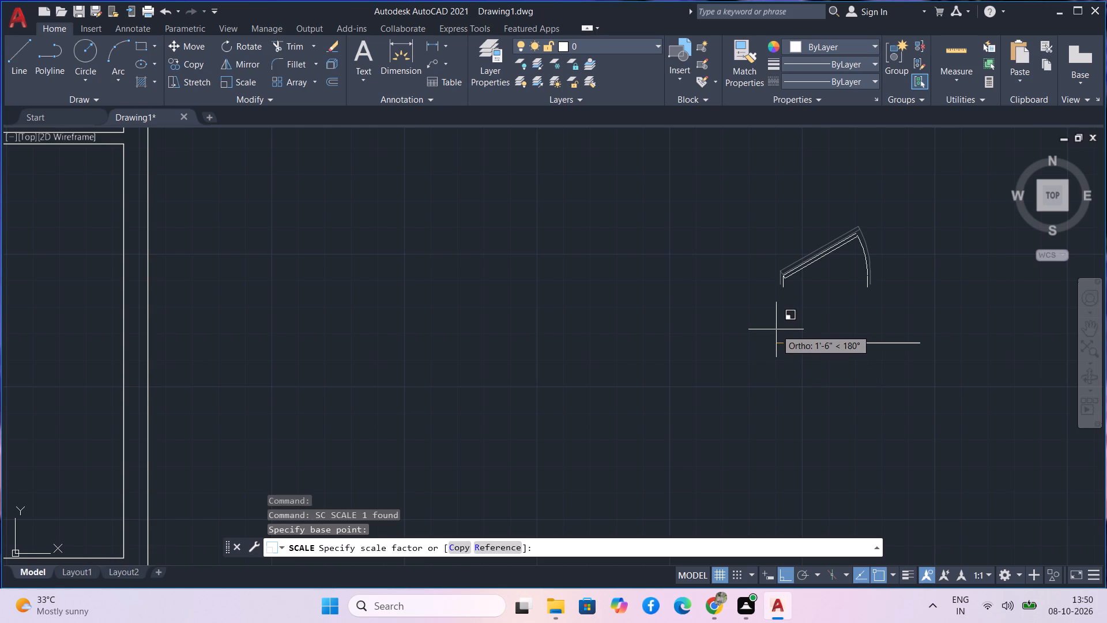
text(r)
key(space)
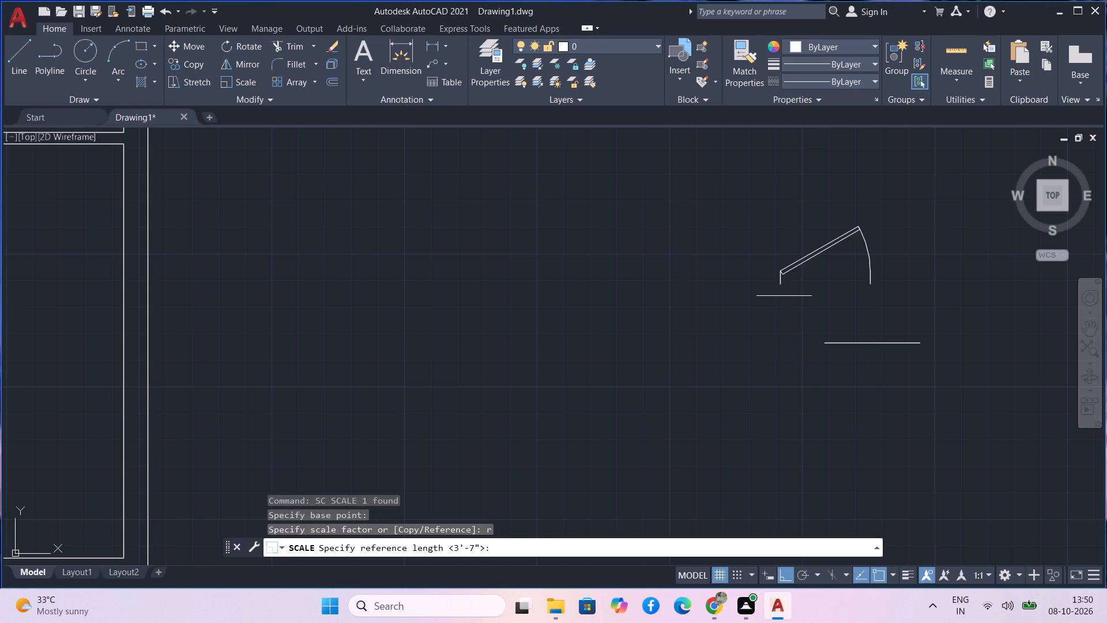
click(784, 286)
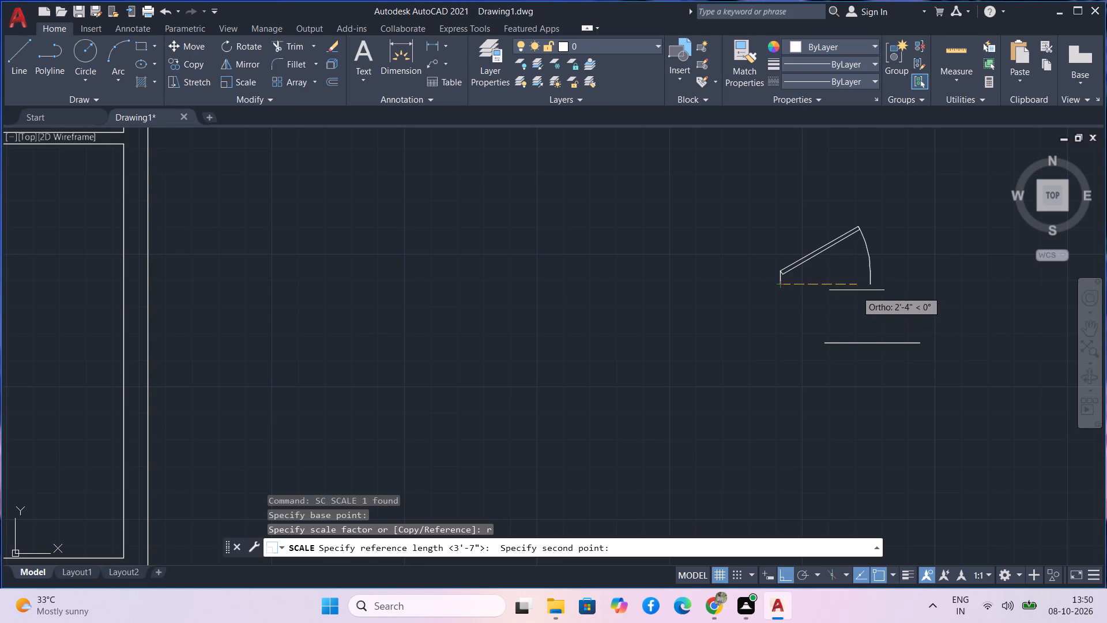
click(866, 283)
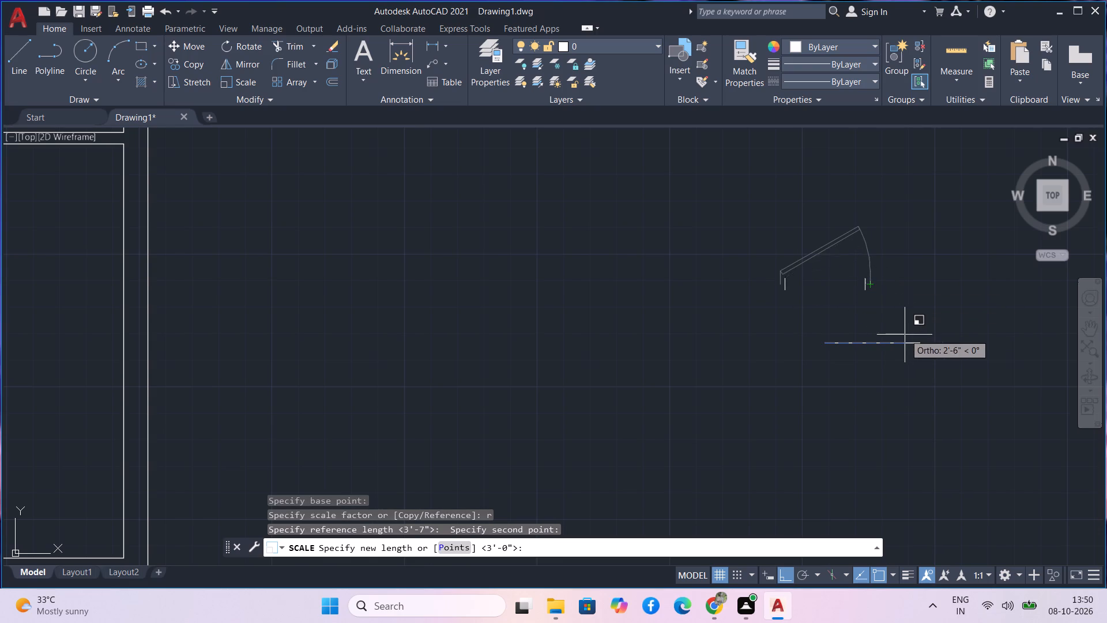
scroll(916, 342, up, 1)
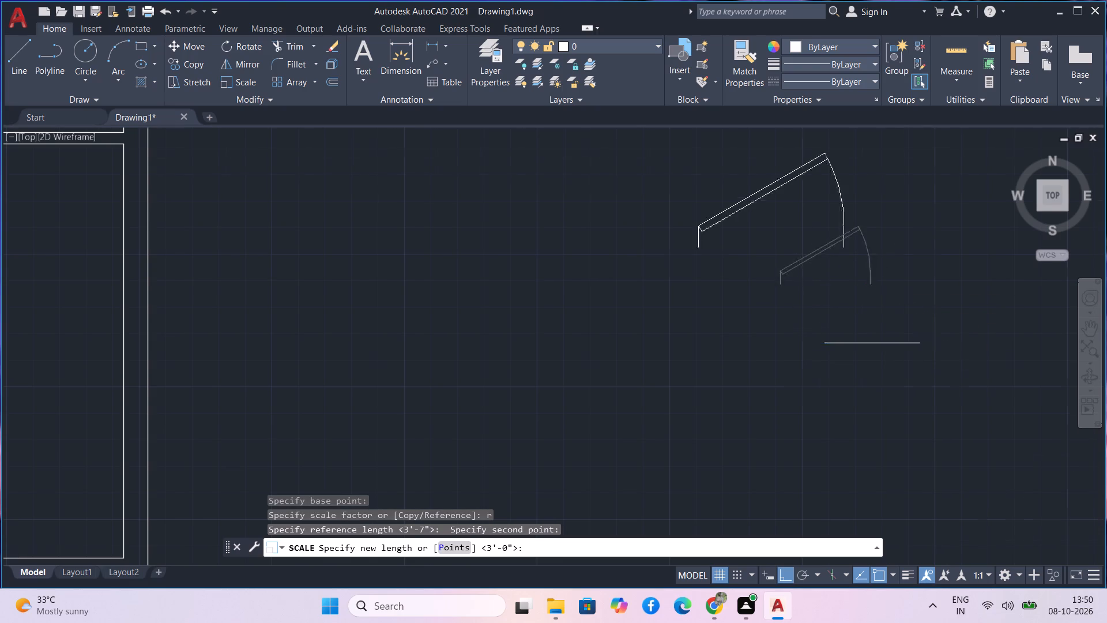
scroll(916, 342, up, 1)
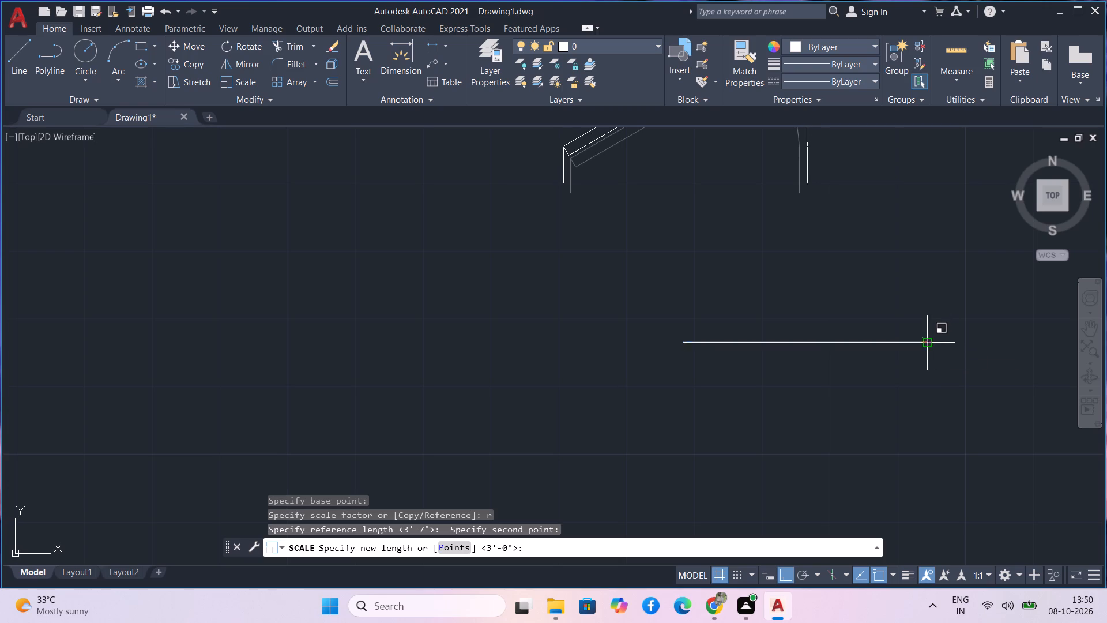
click(923, 343)
Check the rescaled door block against the reference line with the quick measure.
scroll(793, 241, down, 1)
middle_drag(793, 241, 790, 302)
click(957, 40)
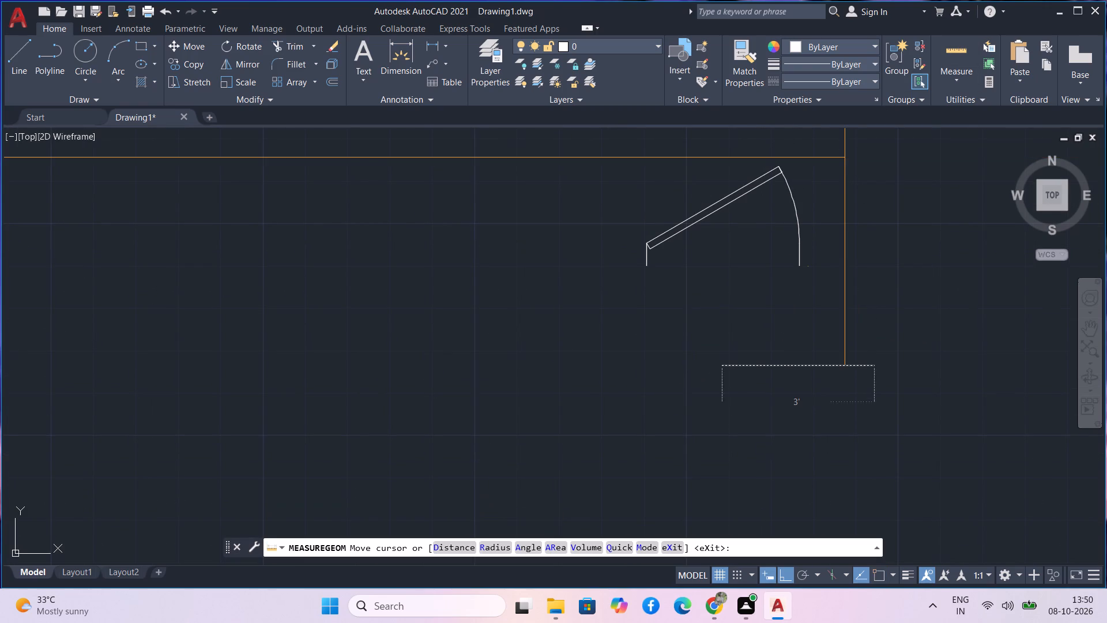
key(Escape)
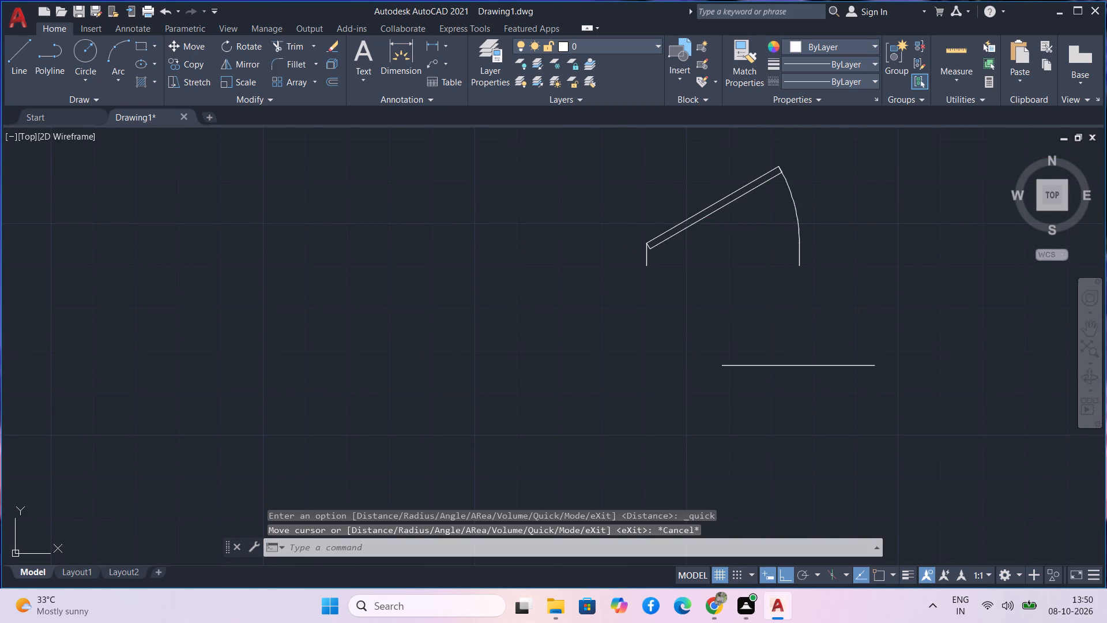
Delete the 3' reference line below the door block.
scroll(750, 179, down, 2)
drag(770, 286, 771, 250)
click(773, 234)
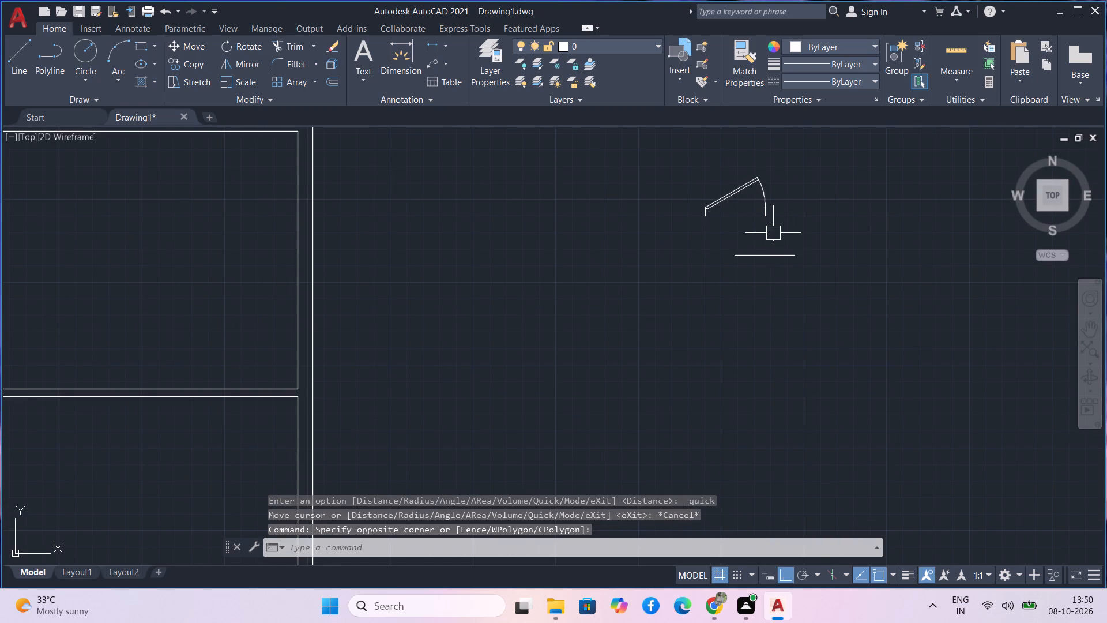
drag(827, 254, 820, 254)
click(770, 260)
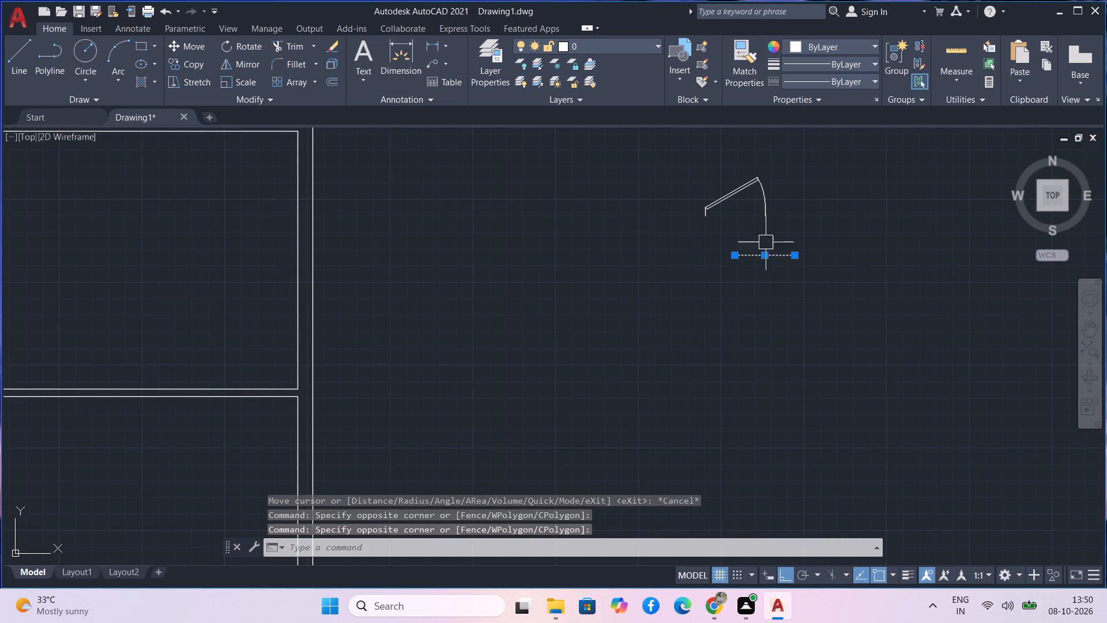
key(Delete)
With Ortho off, copy the door block from its lower-left end to the empty area just below and right of the original.
middle_drag(777, 217, 785, 268)
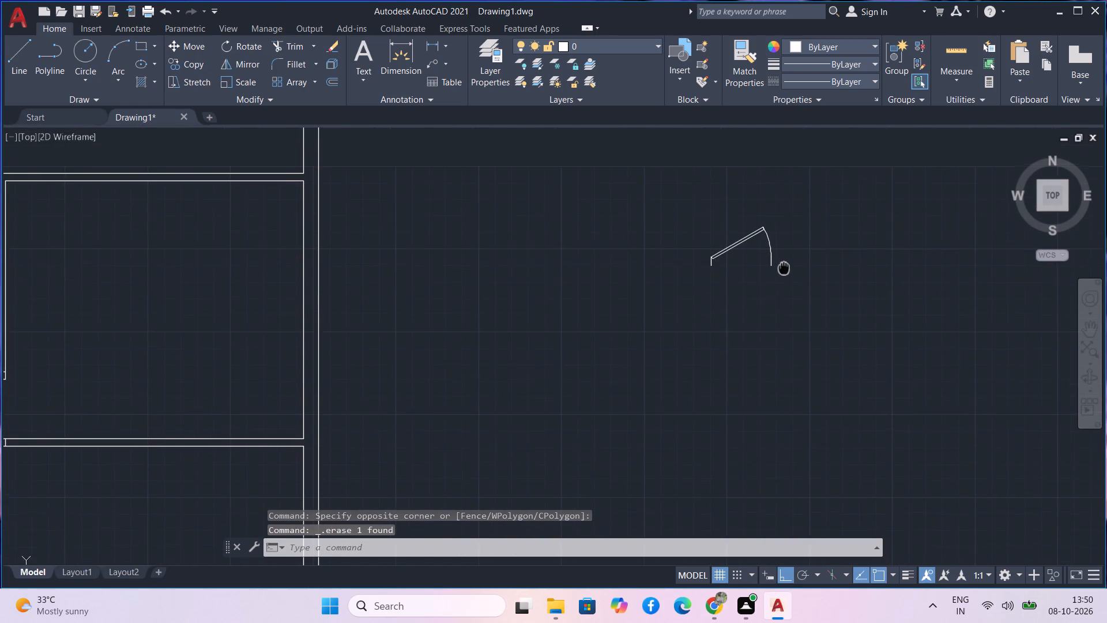
middle_drag(785, 268, 800, 262)
click(802, 261)
click(740, 210)
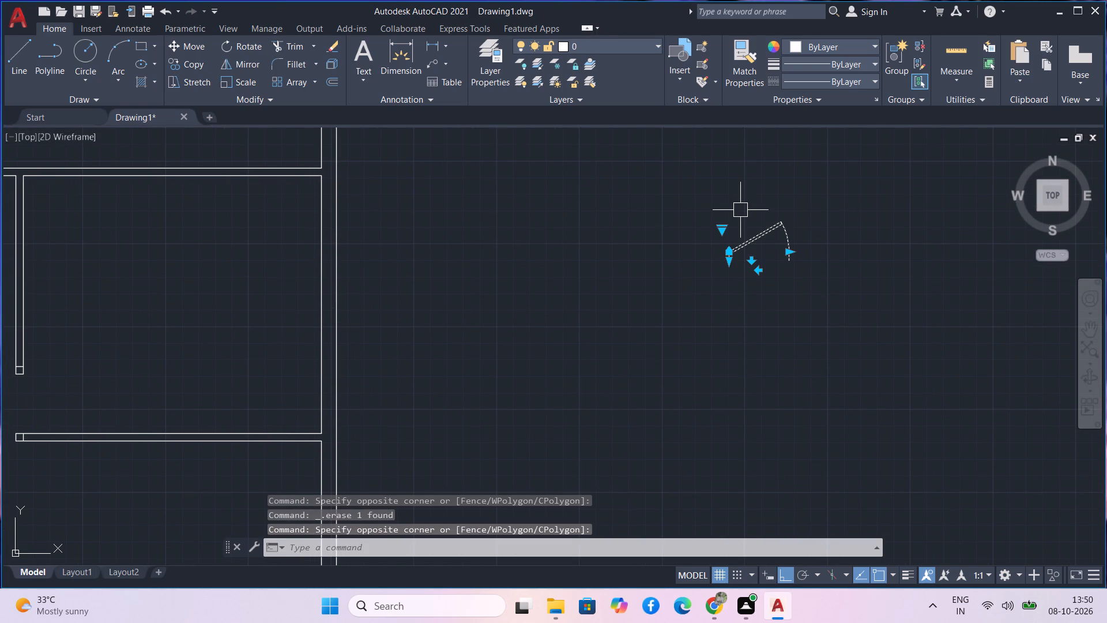
text(co)
key(space)
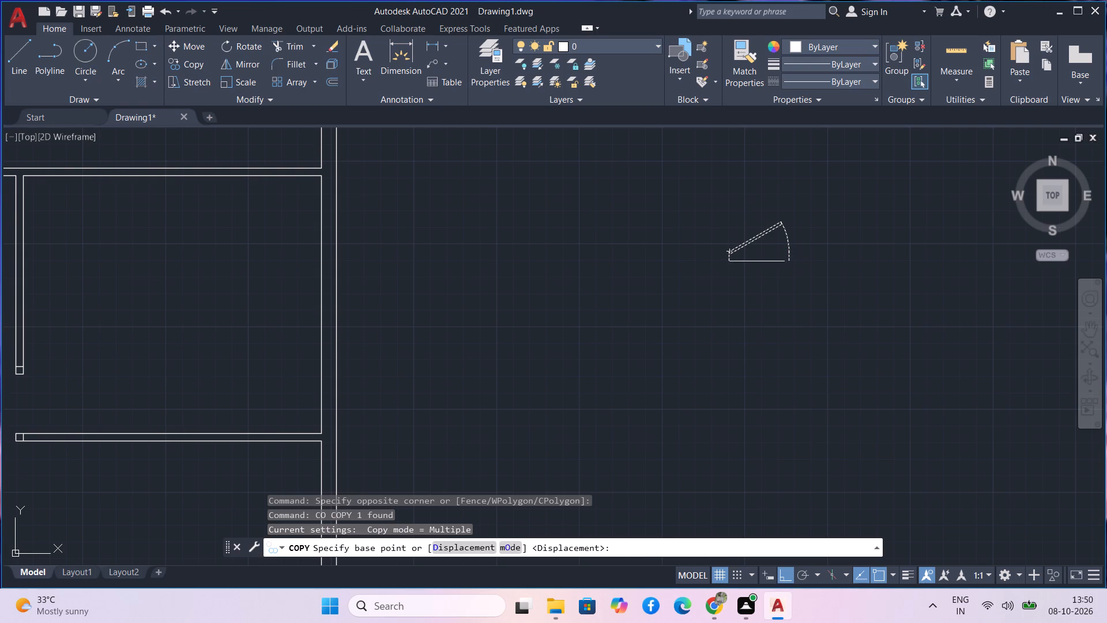
scroll(732, 267, up, 2)
click(728, 249)
scroll(369, 335, down, 3)
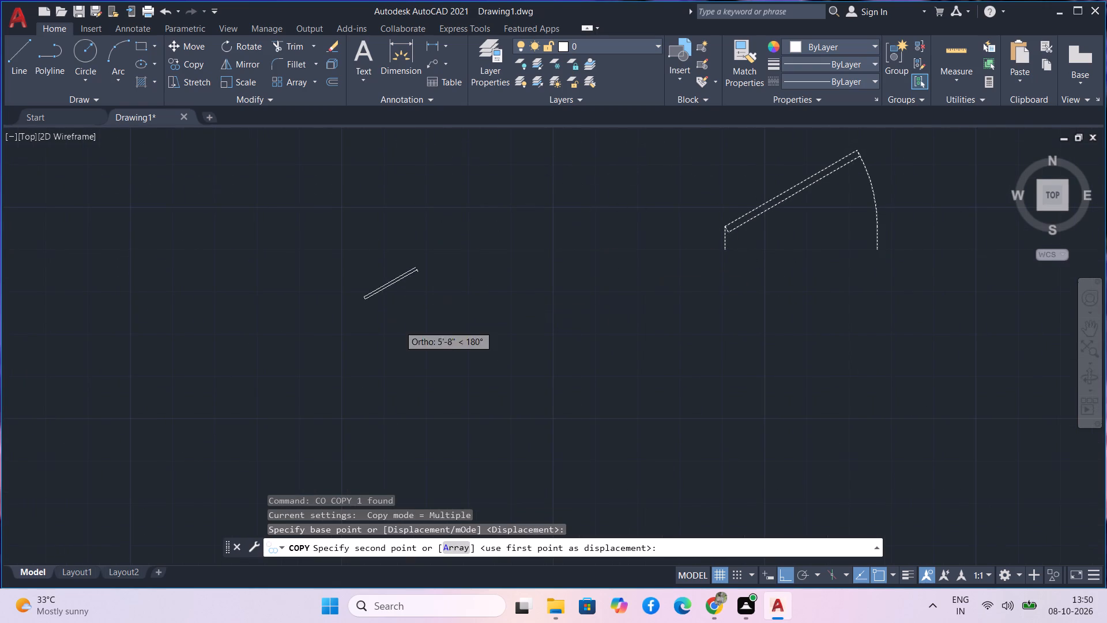
key(F8)
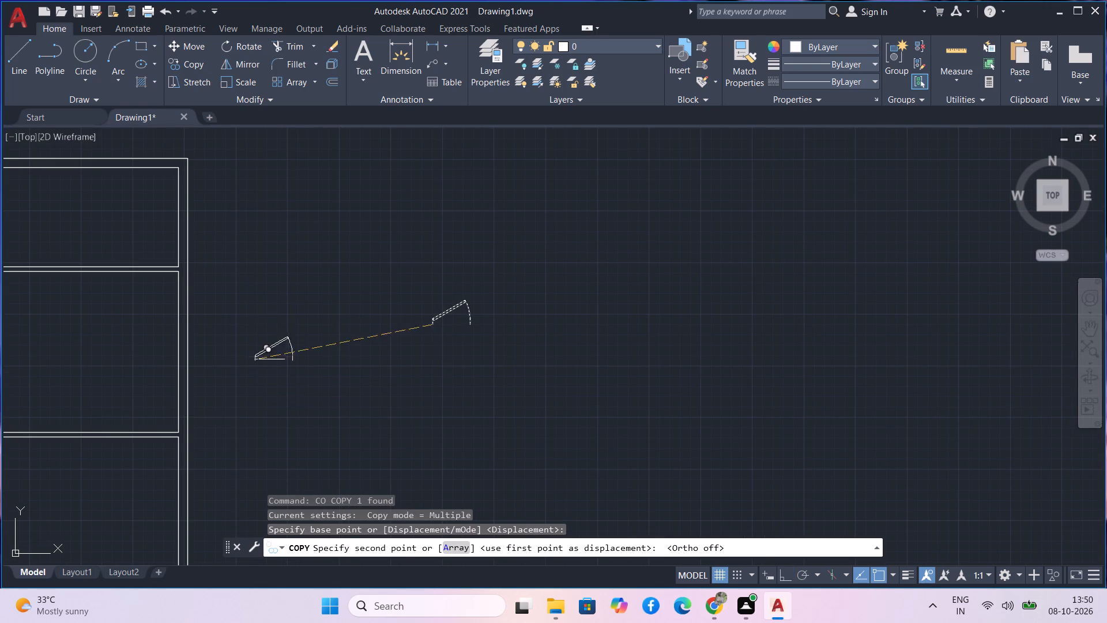
scroll(247, 350, down, 2)
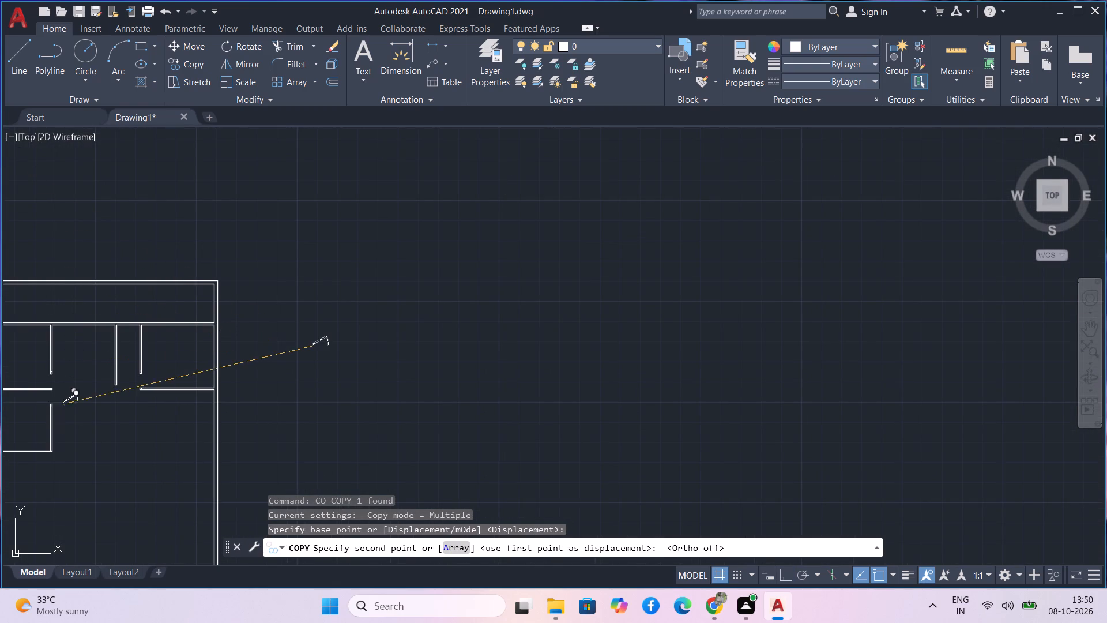
middle_drag(66, 402, 224, 382)
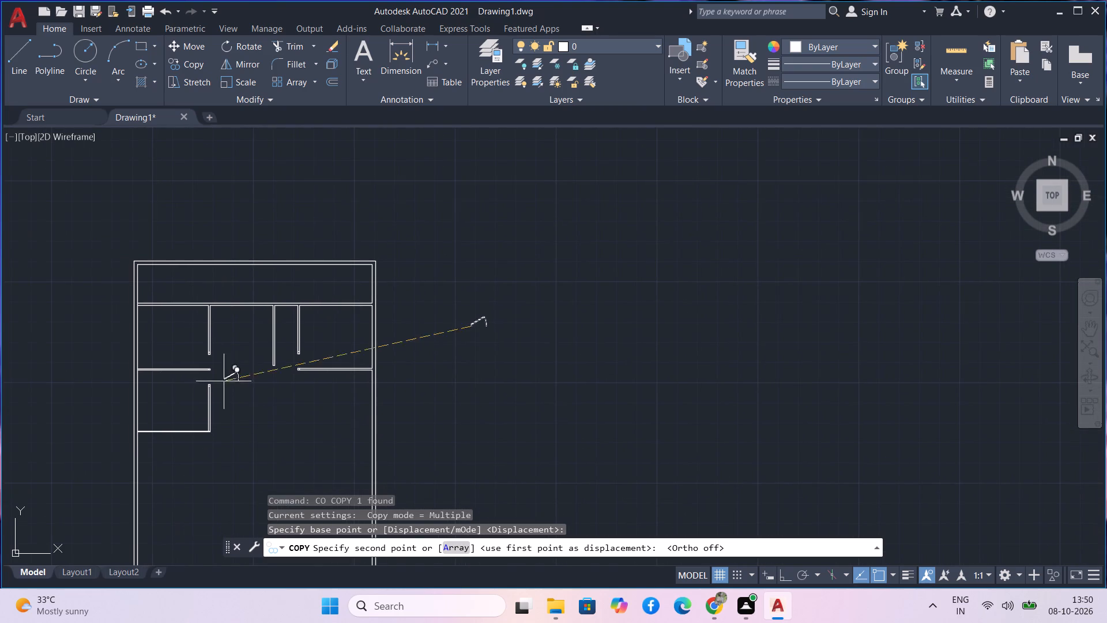
click(513, 372)
key(Escape)
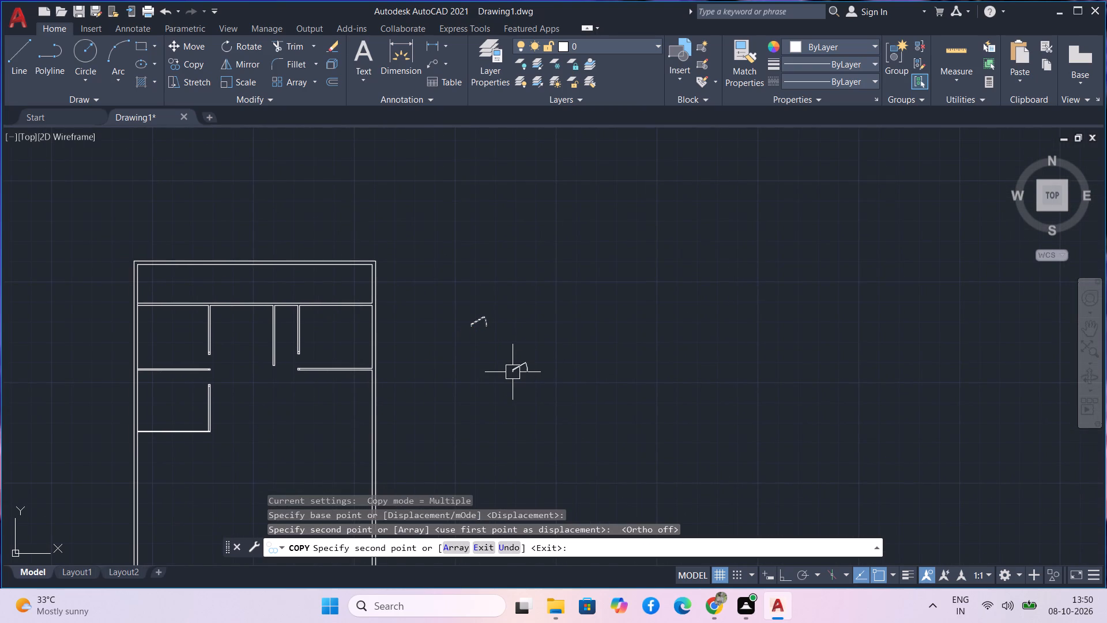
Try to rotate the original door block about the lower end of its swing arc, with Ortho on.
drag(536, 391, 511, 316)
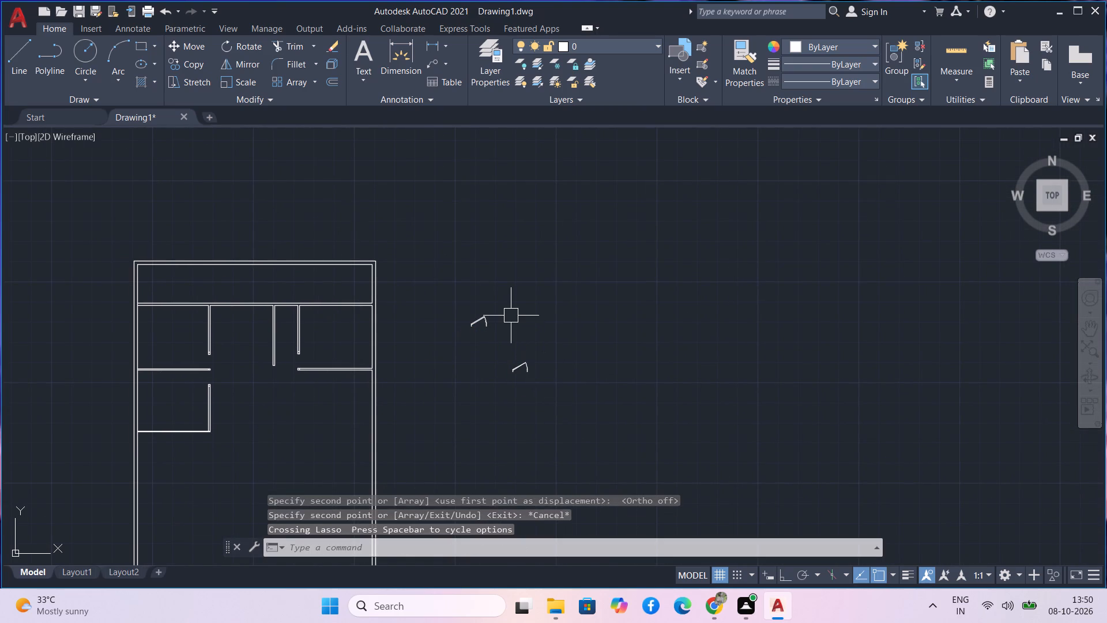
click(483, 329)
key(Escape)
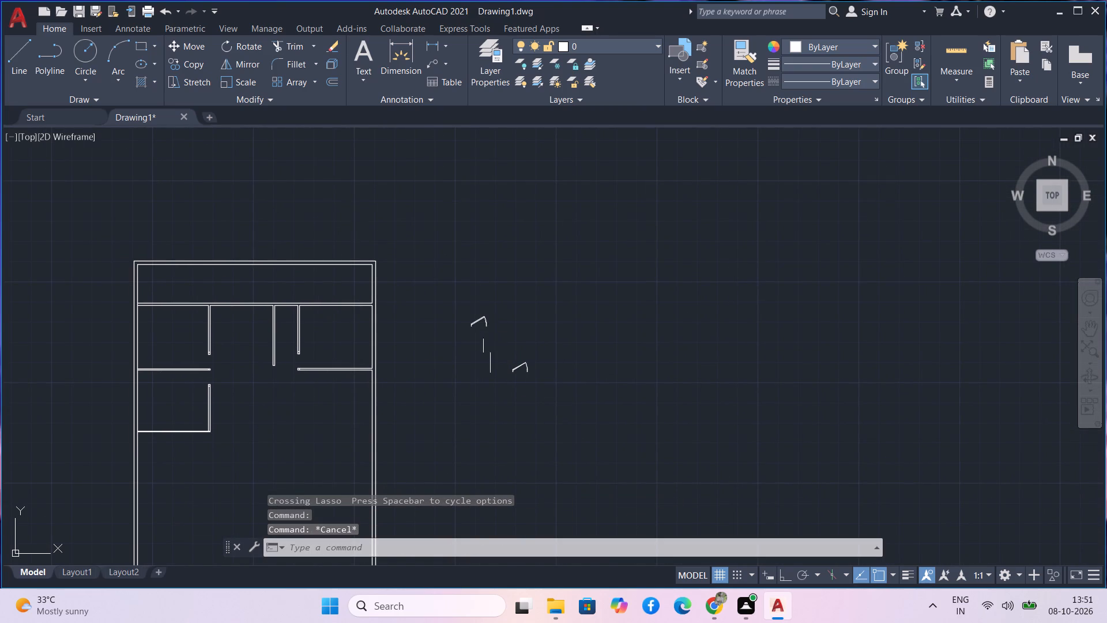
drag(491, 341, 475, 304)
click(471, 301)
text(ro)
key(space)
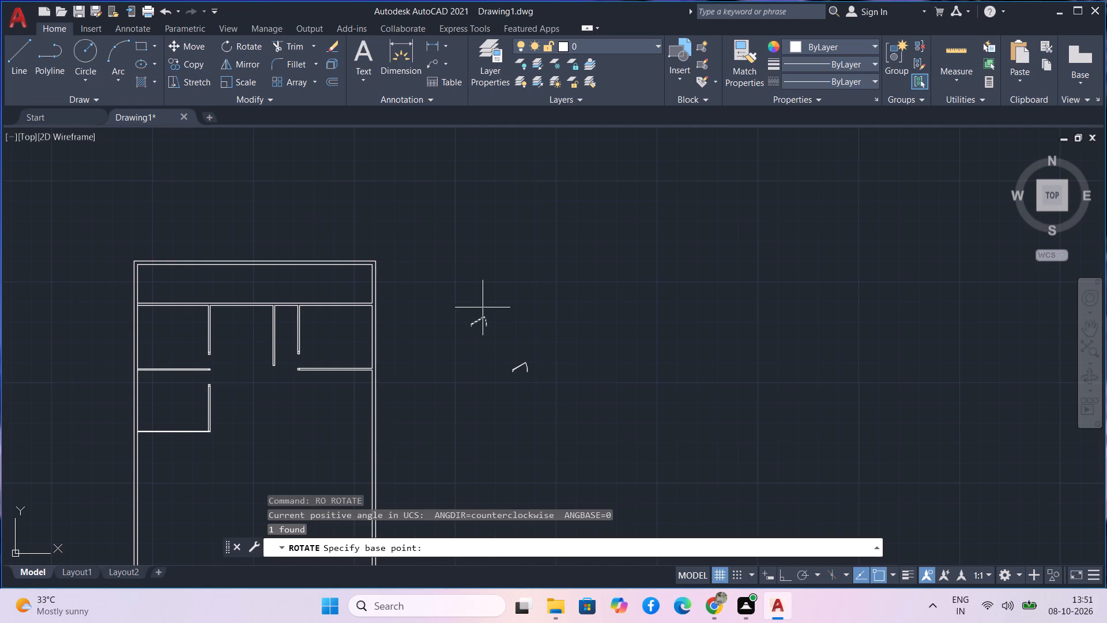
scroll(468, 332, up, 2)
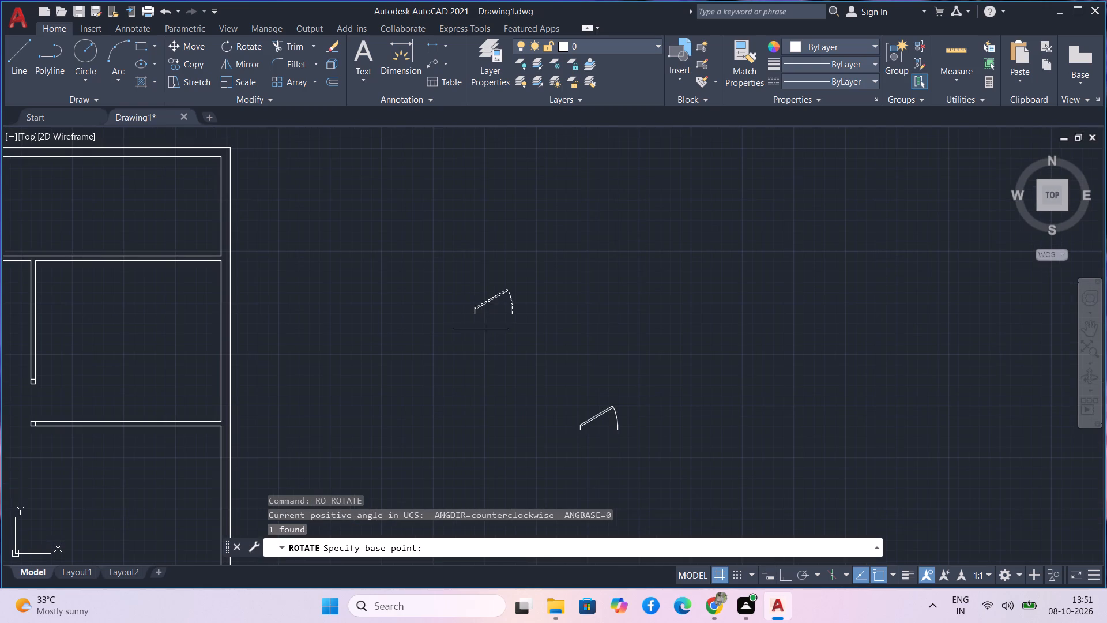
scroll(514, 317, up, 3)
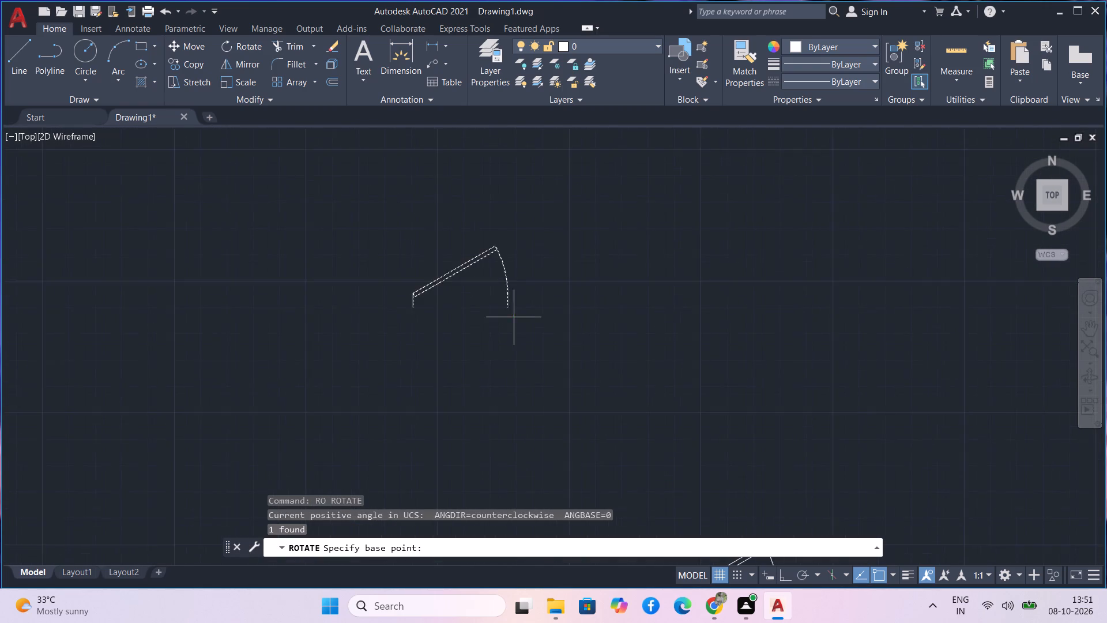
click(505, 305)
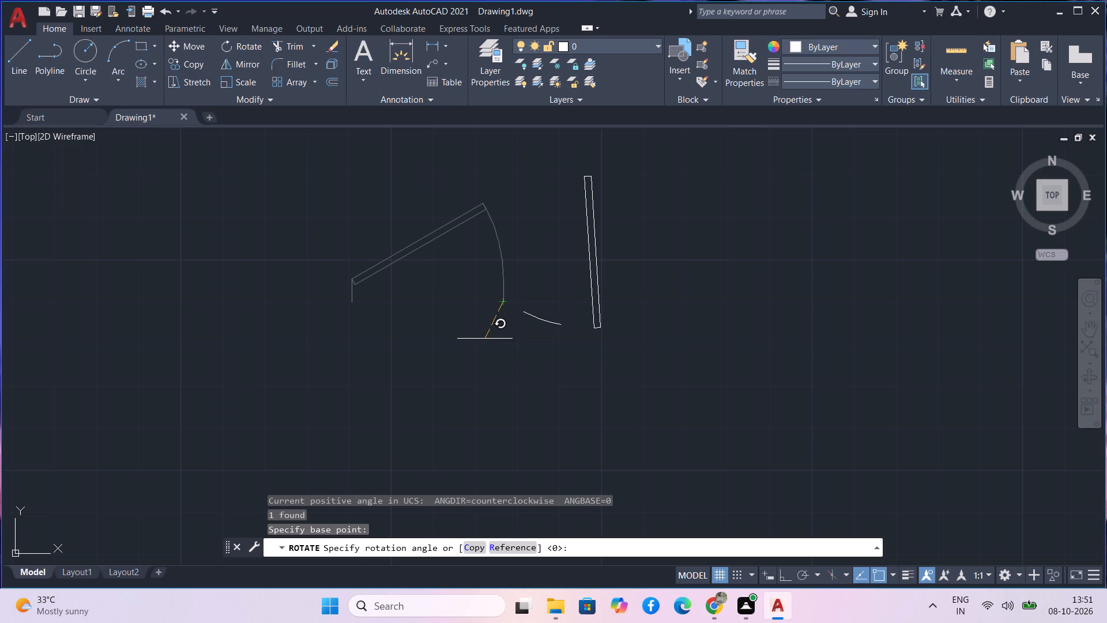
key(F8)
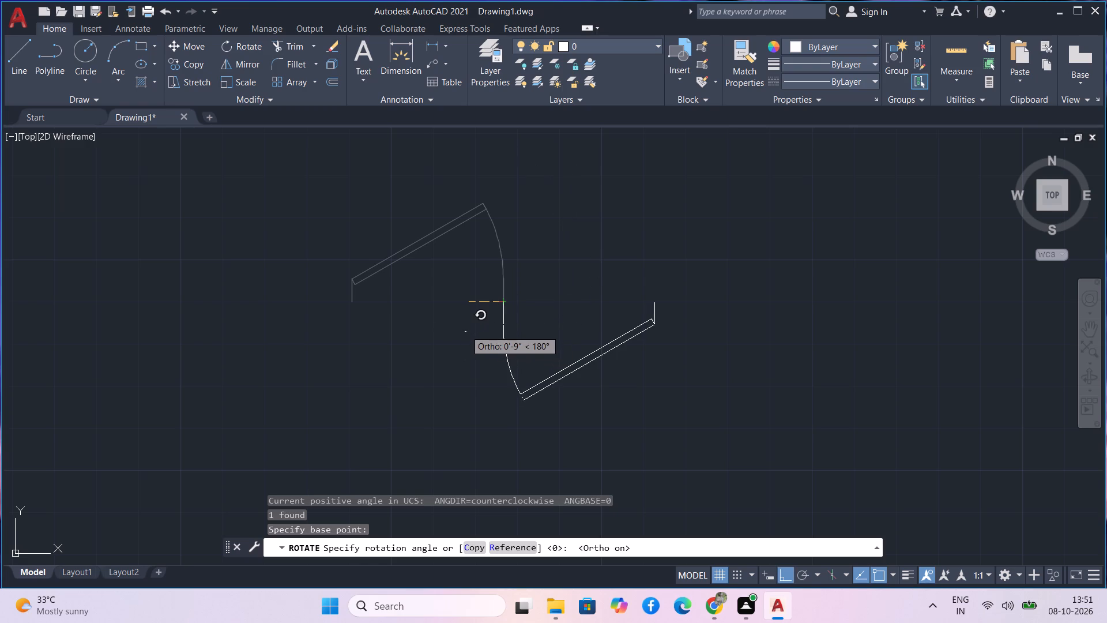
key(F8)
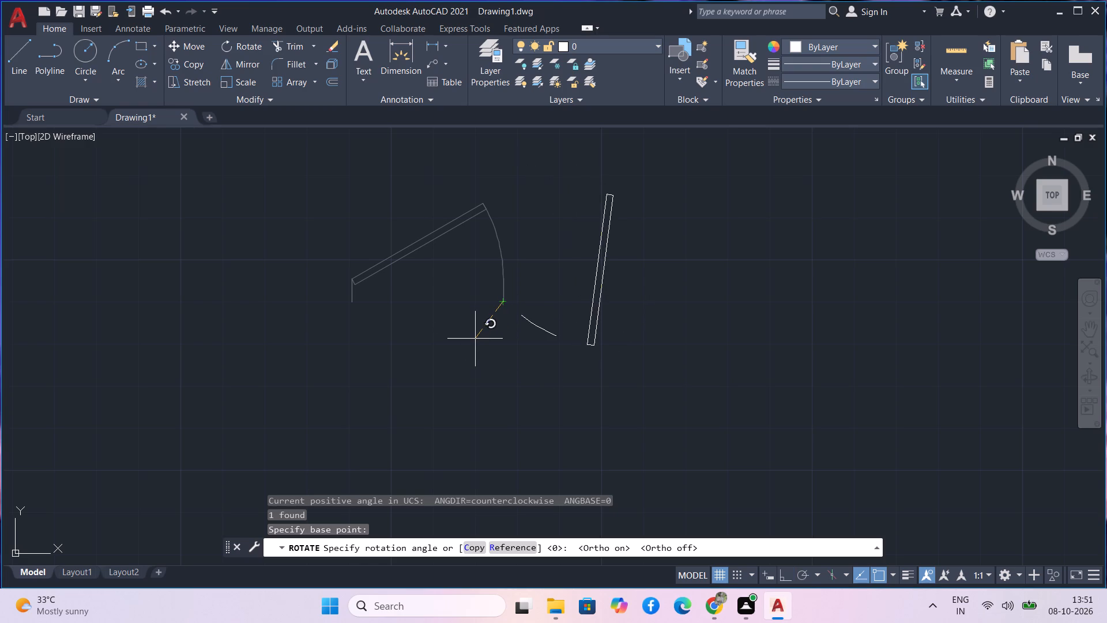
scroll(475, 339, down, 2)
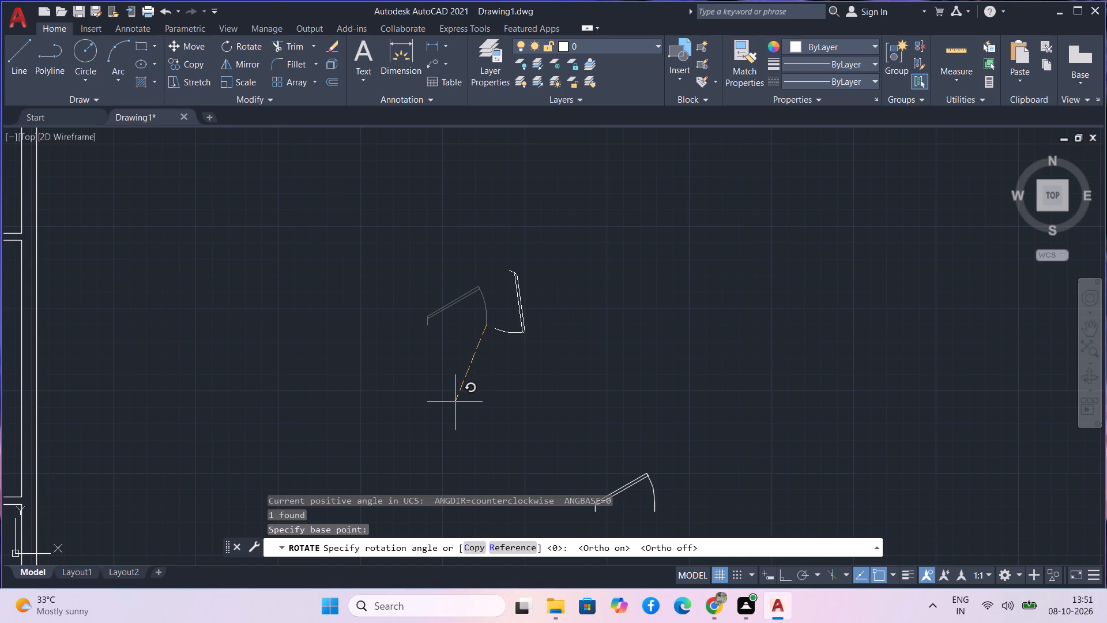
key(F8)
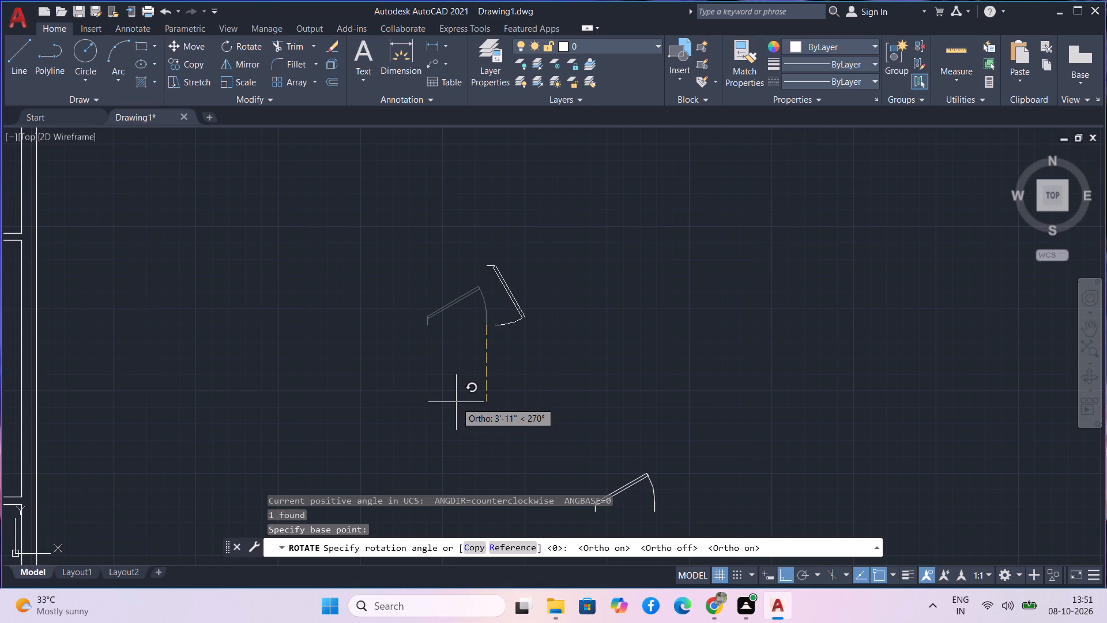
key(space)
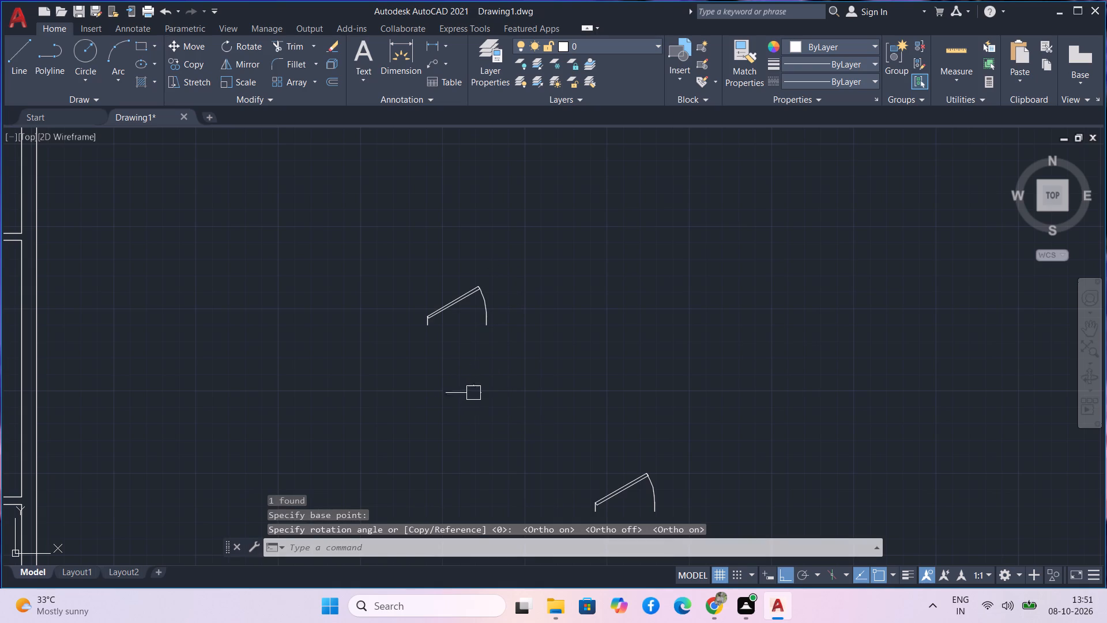
Rotate the original door block 270° about the lower end of its swing arc, with Ortho on.
drag(477, 390, 467, 346)
click(413, 232)
text(ro)
key(space)
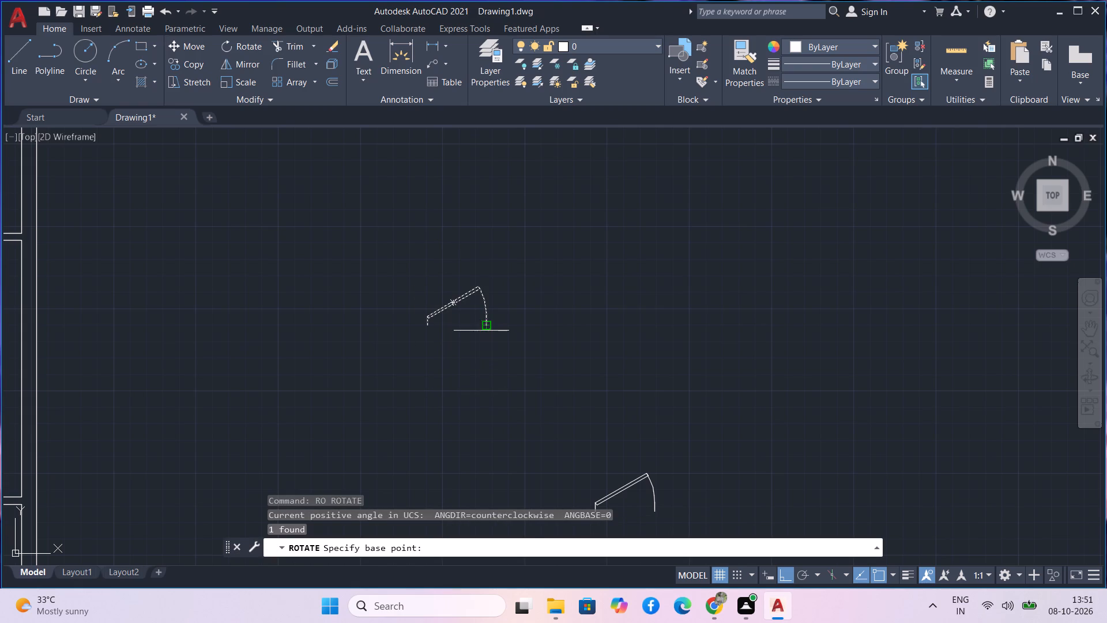
click(481, 331)
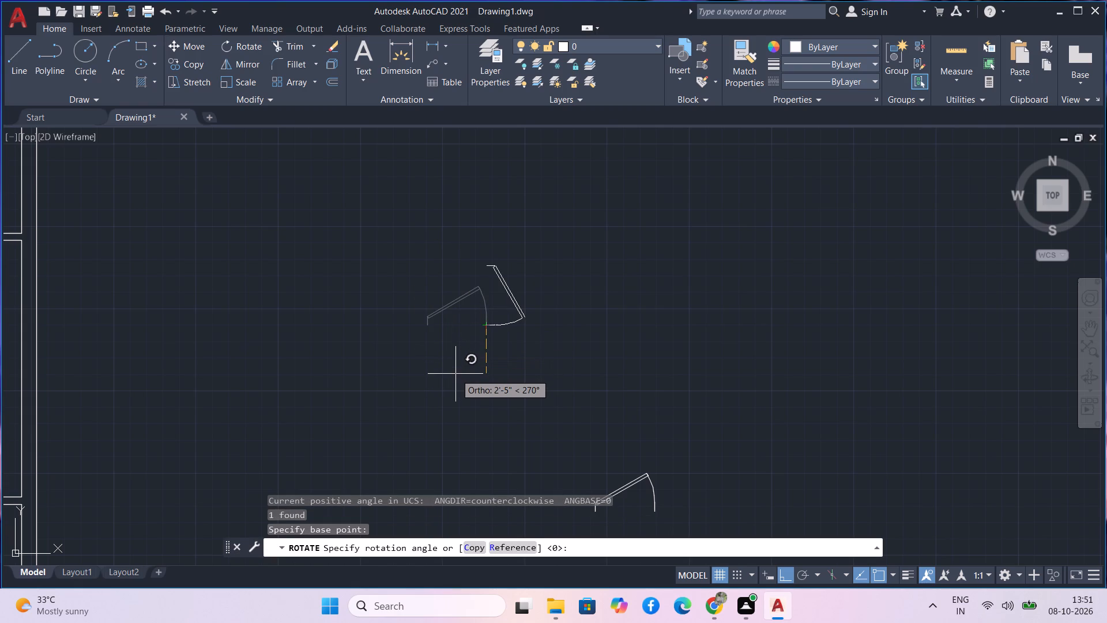
click(454, 378)
With Ortho off, copy the rotated door block from its upper-left end to the upper jamb's inner corner of the easternmost room's door opening.
drag(544, 368, 521, 328)
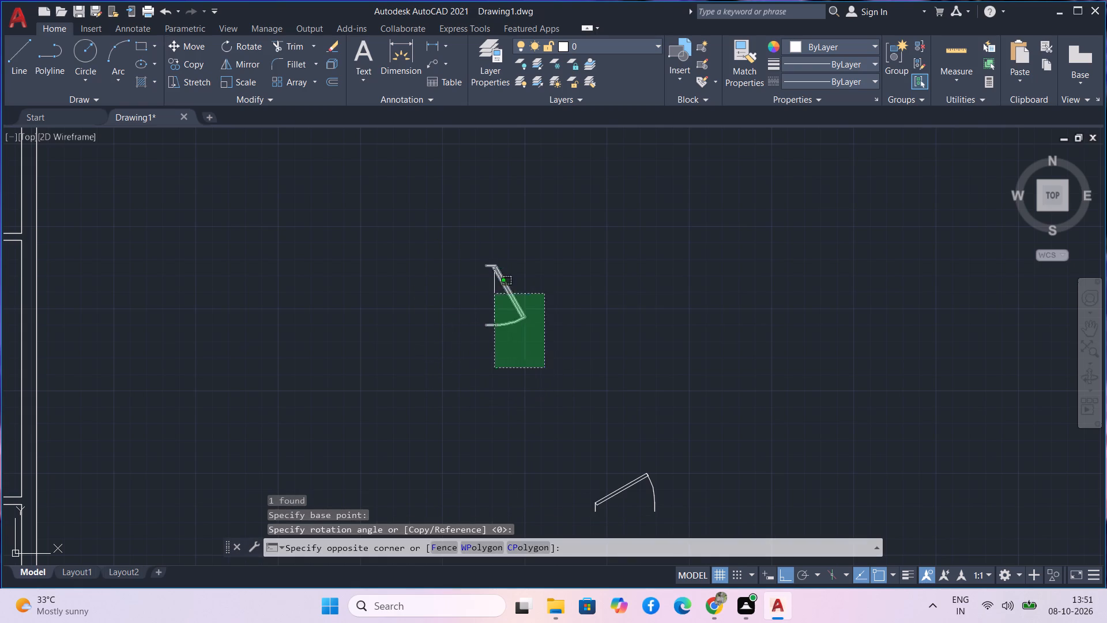
drag(480, 273, 473, 260)
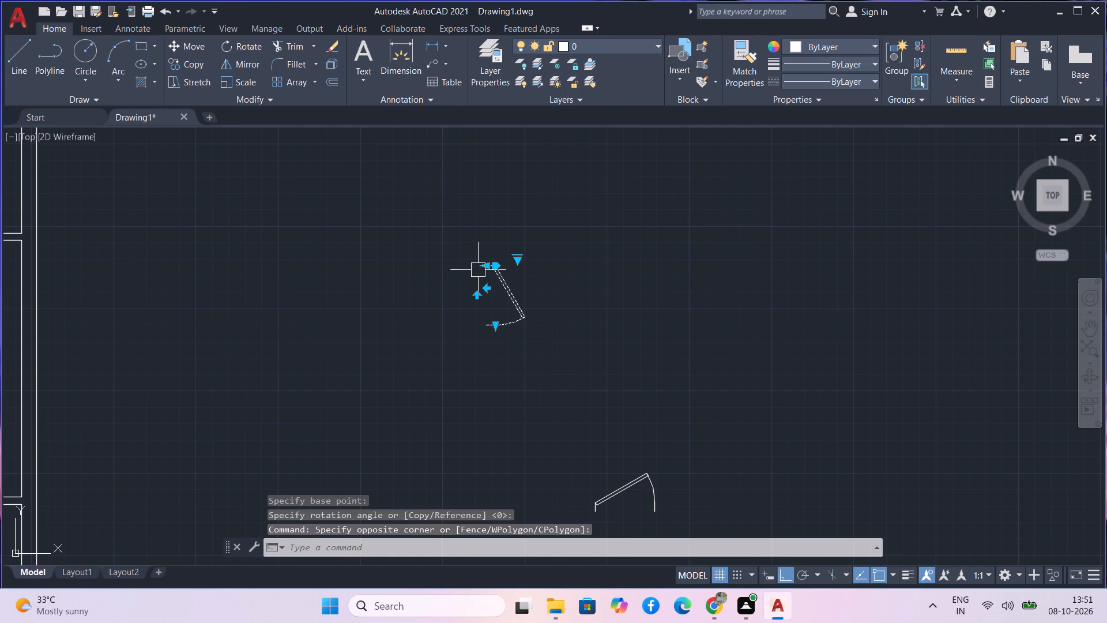
text(co)
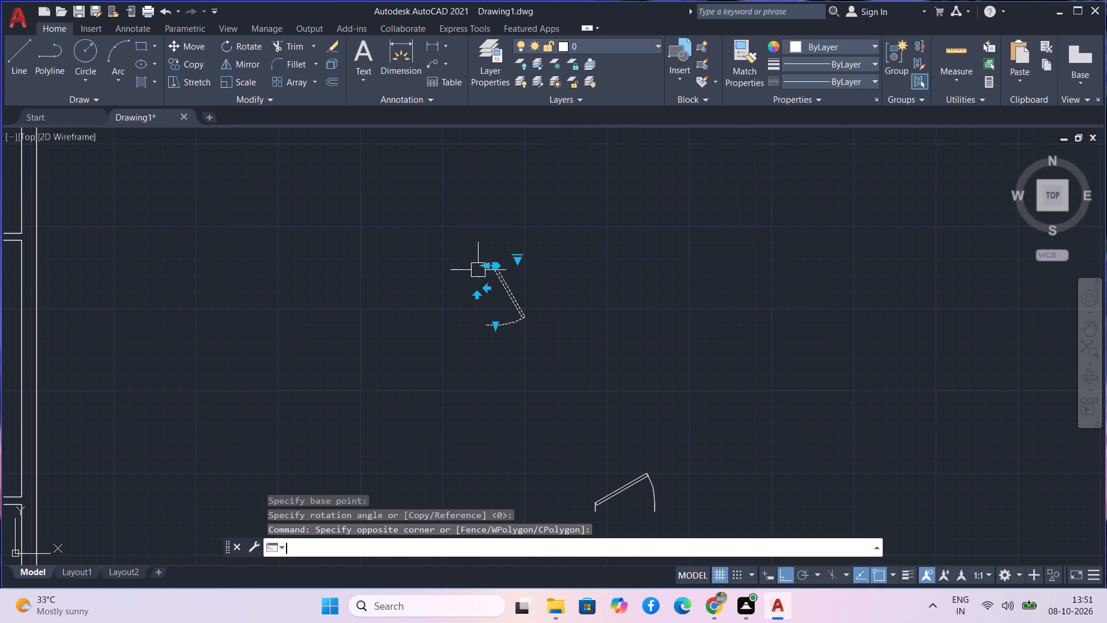
key(space)
scroll(481, 260, up, 2)
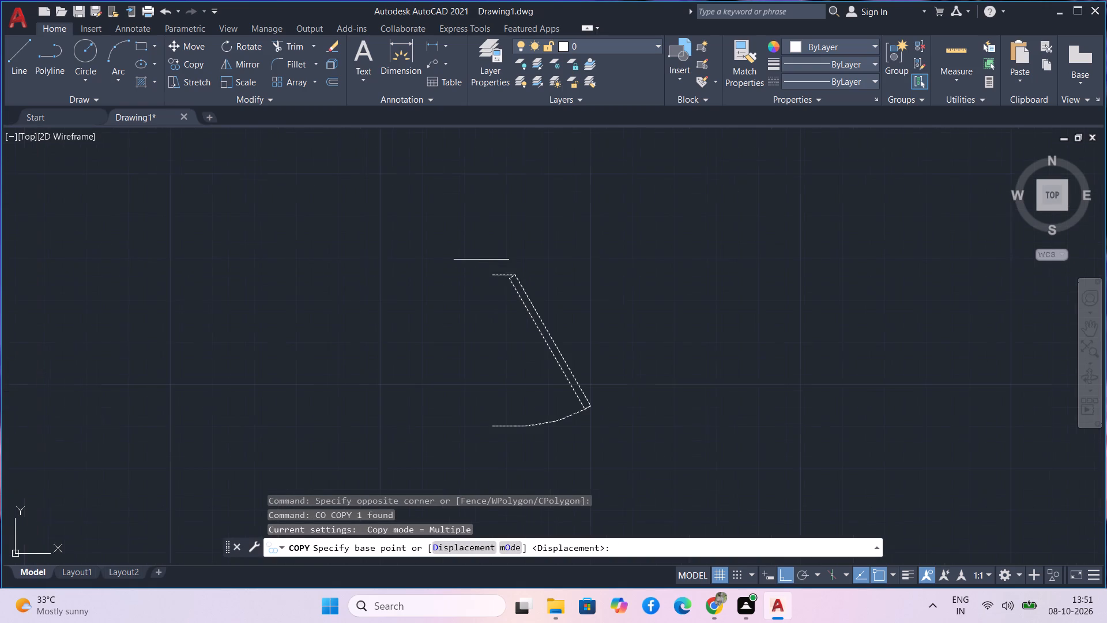
click(488, 273)
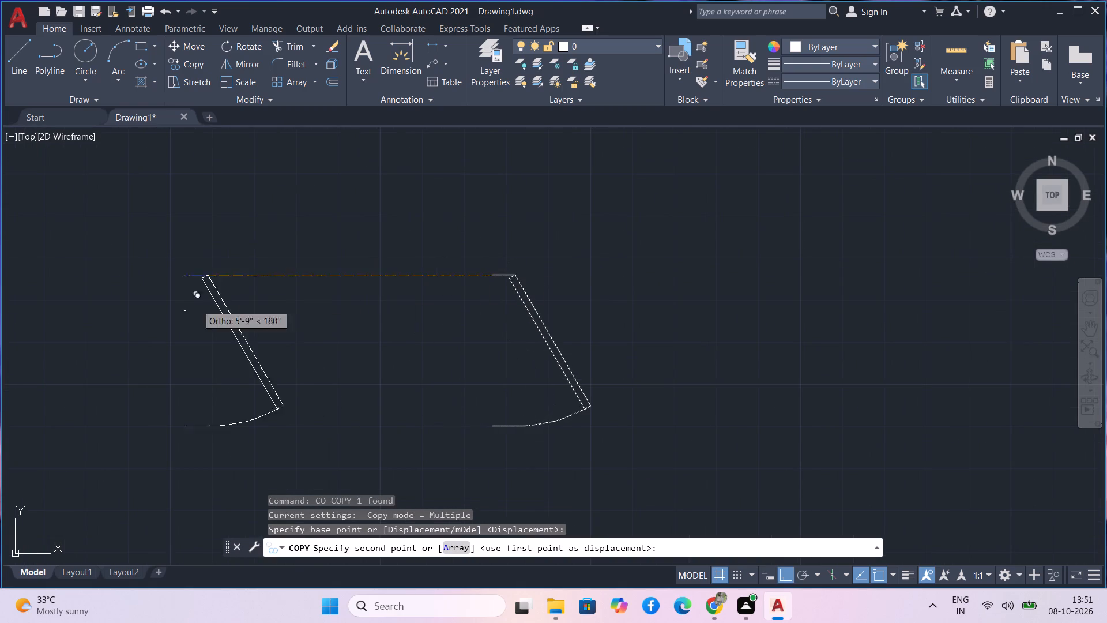
scroll(162, 313, down, 3)
key(F8)
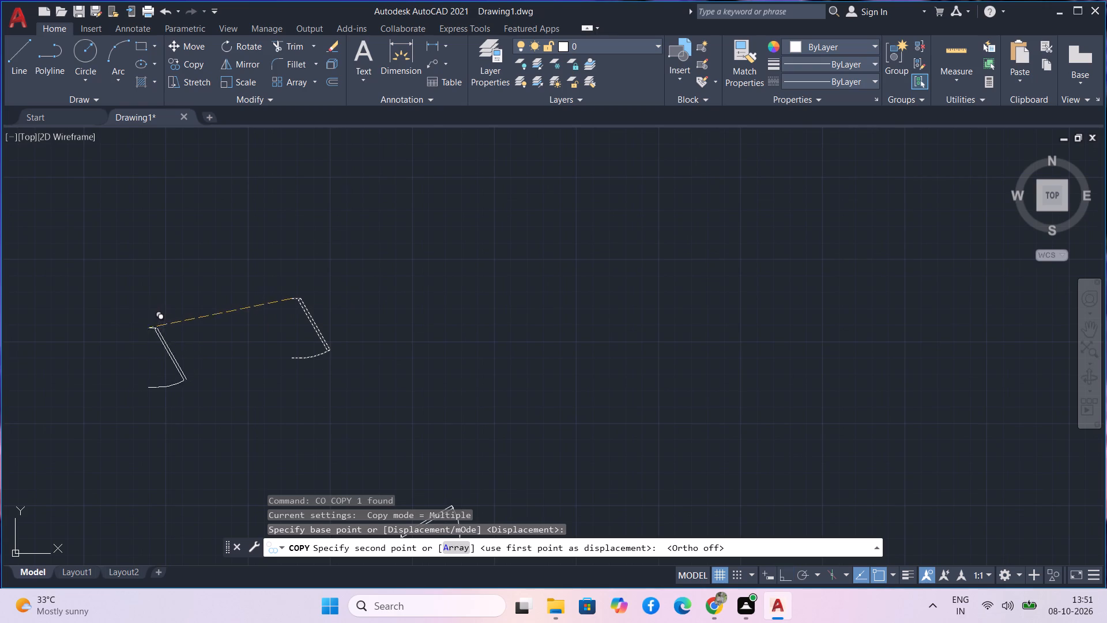
middle_drag(146, 330, 400, 237)
scroll(394, 239, down, 1)
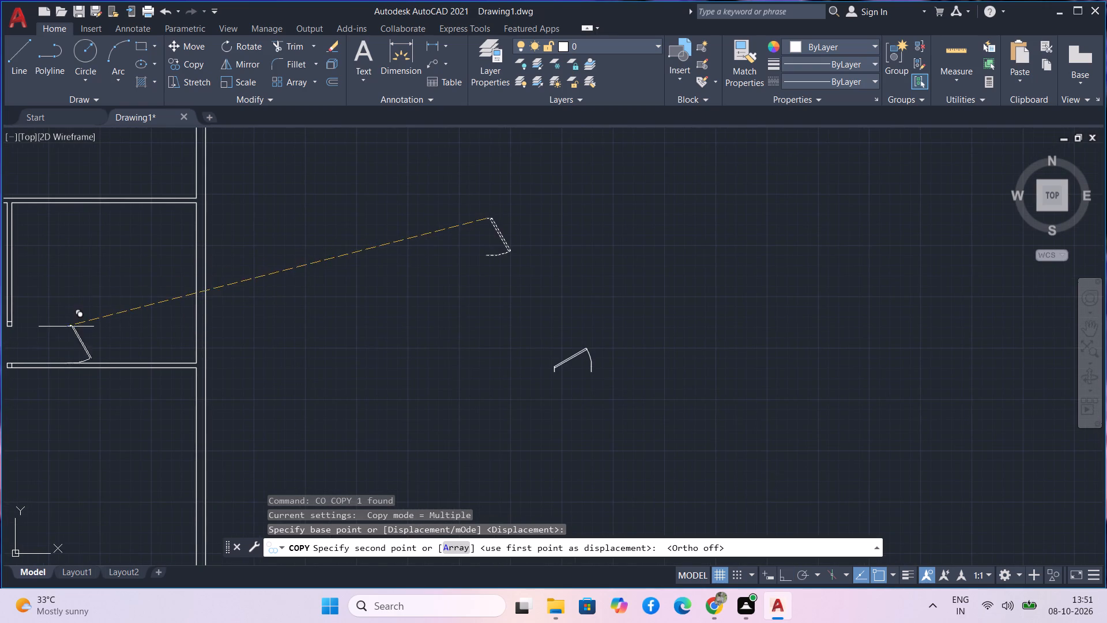
middle_drag(66, 326, 144, 265)
scroll(131, 275, up, 2)
middle_drag(103, 242, 99, 238)
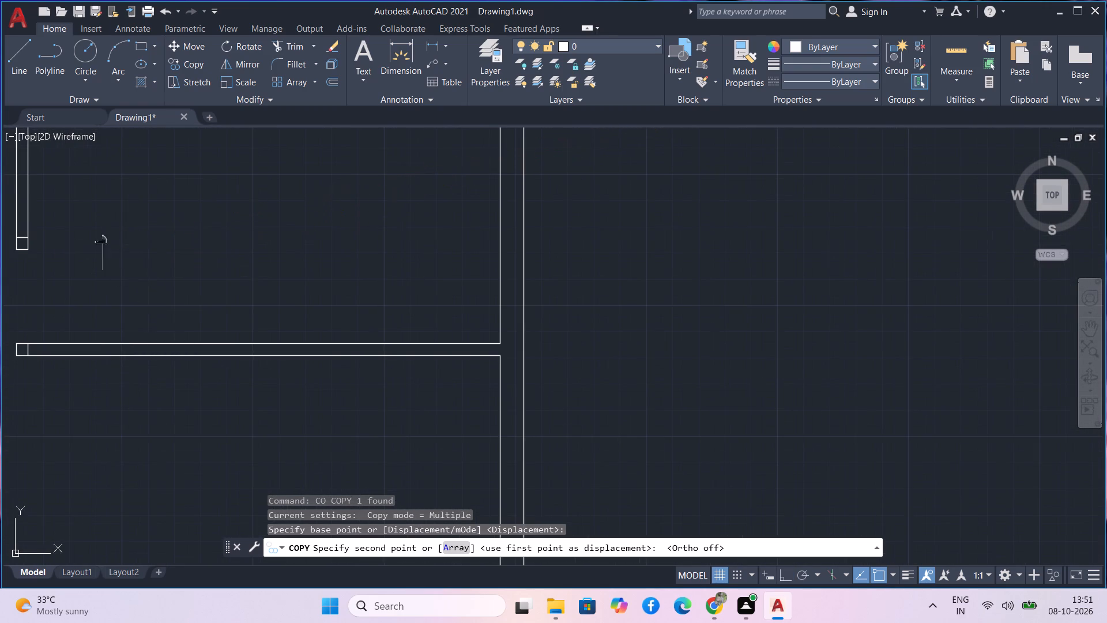
middle_drag(99, 238, 215, 174)
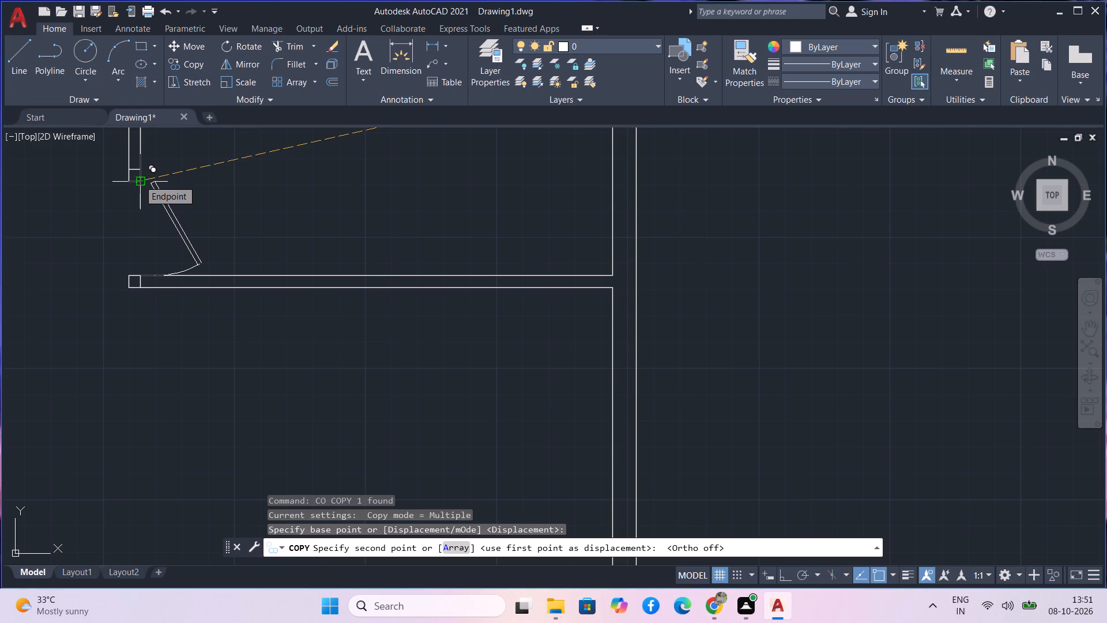
click(139, 180)
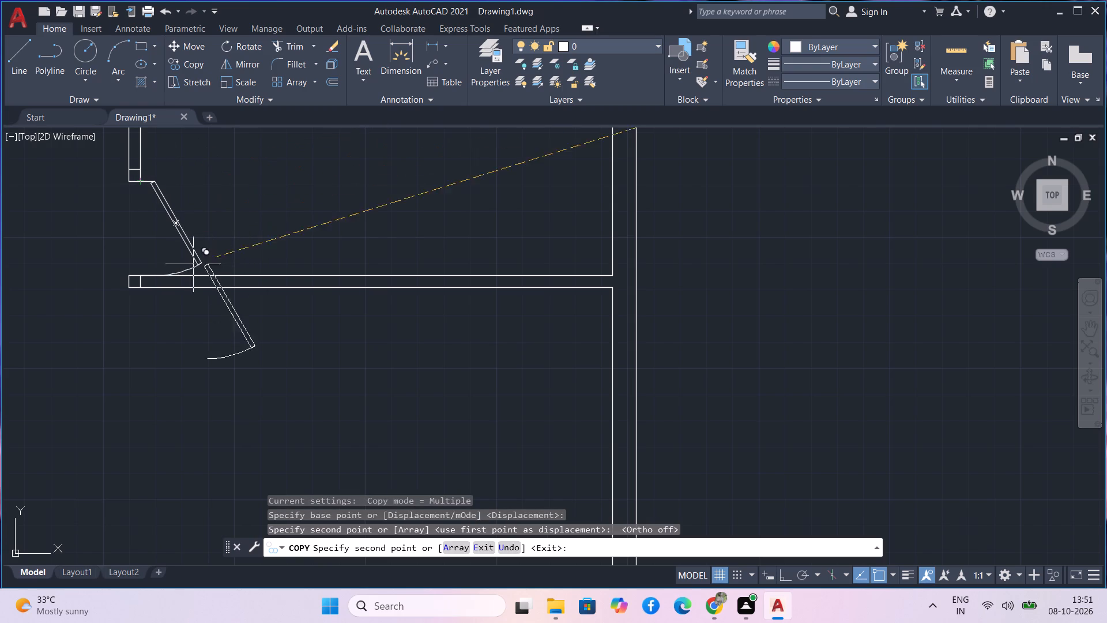
Place another door copy at the right corner of the upper jamb in the western partition's opening, above the cross wall.
middle_drag(31, 311, 206, 249)
scroll(200, 254, down, 3)
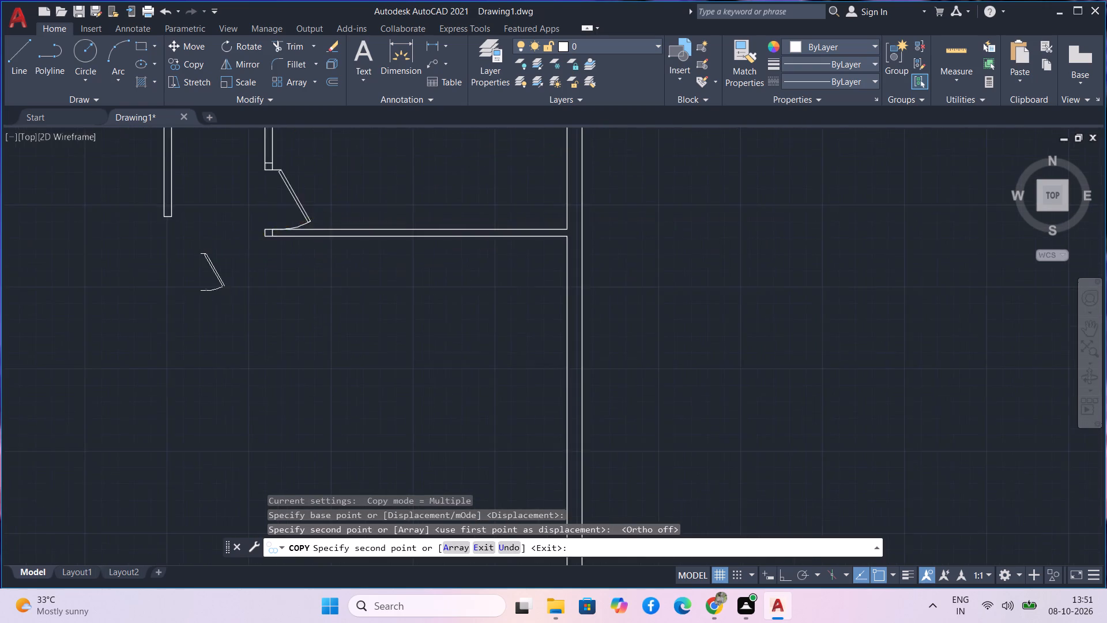
scroll(198, 258, down, 1)
scroll(99, 231, up, 3)
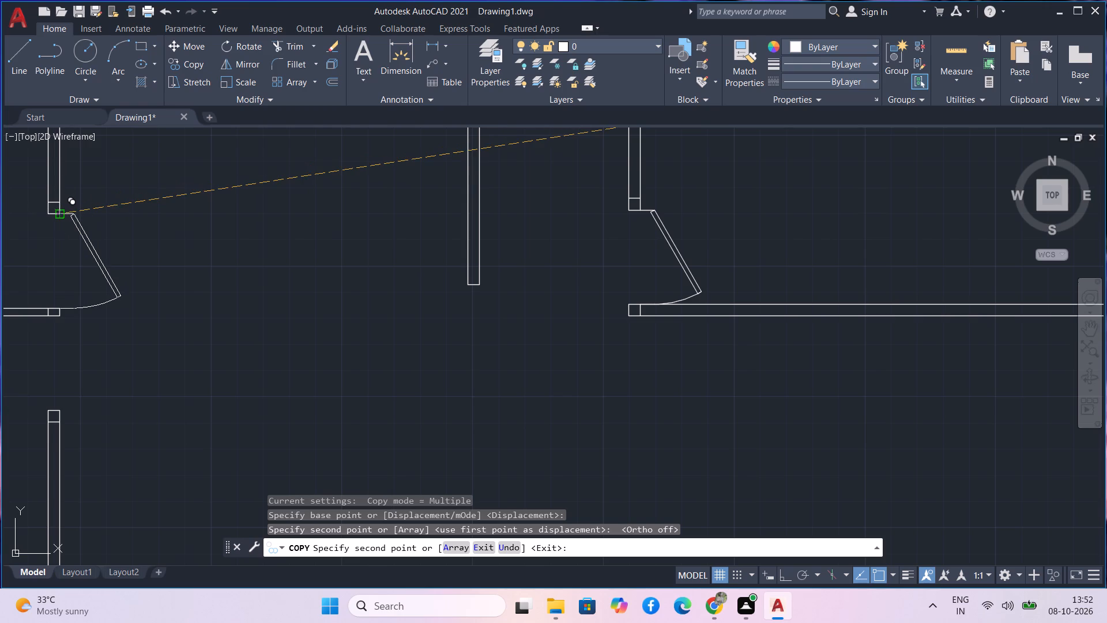
scroll(58, 211, up, 3)
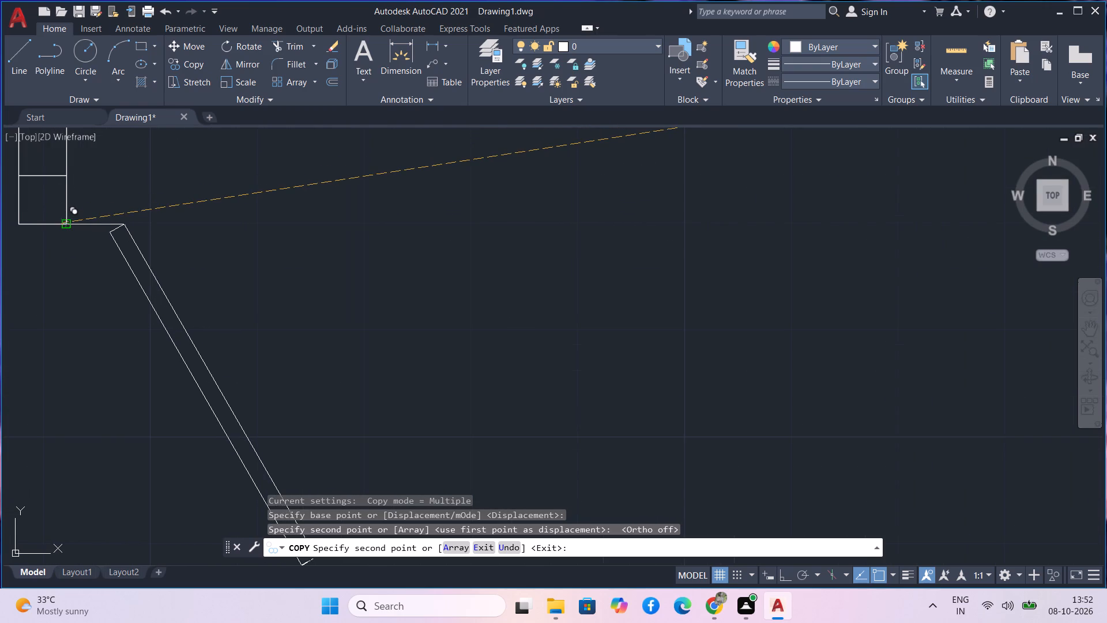
click(61, 223)
Place a further door copy in the opening below the western cross wall, at the wall end's lower-right corner, and finish copying.
scroll(86, 197, down, 3)
scroll(175, 299, down, 1)
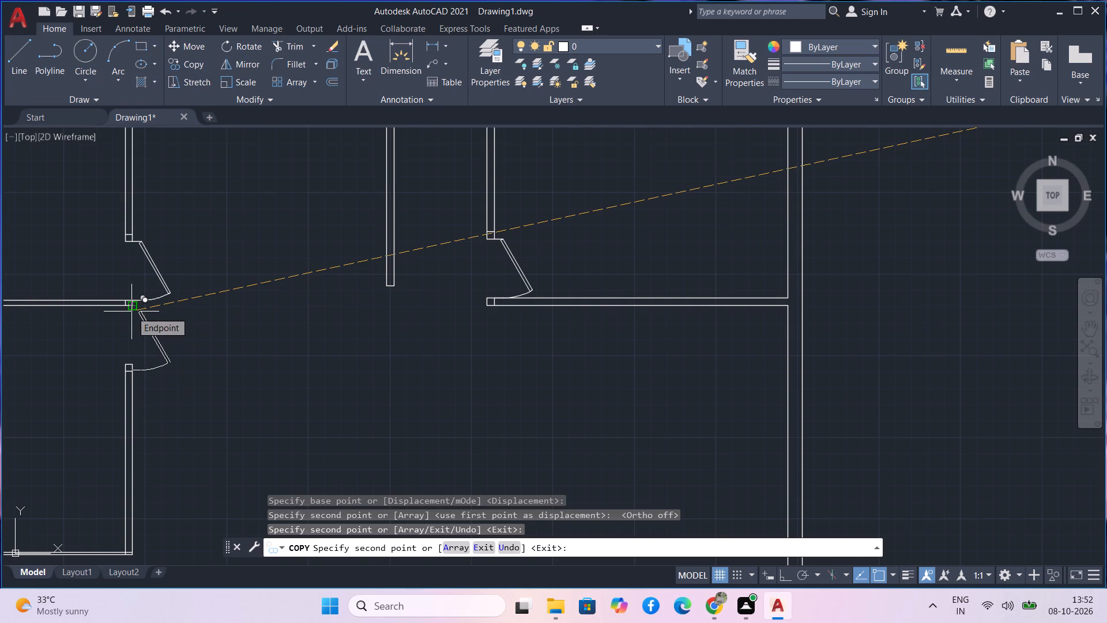
scroll(131, 311, up, 2)
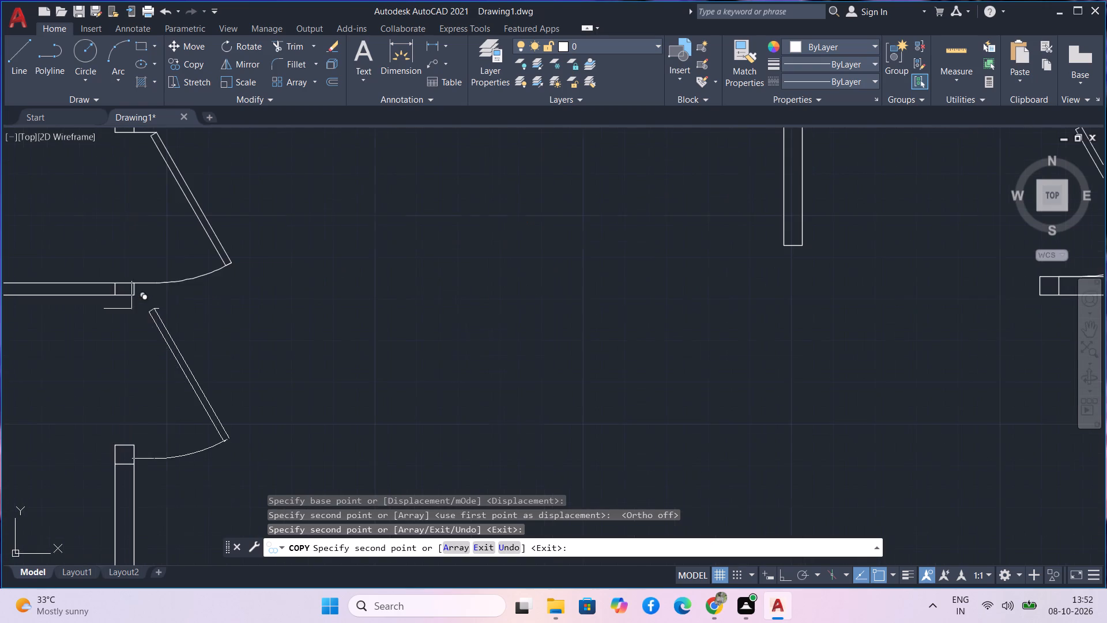
scroll(131, 305, up, 2)
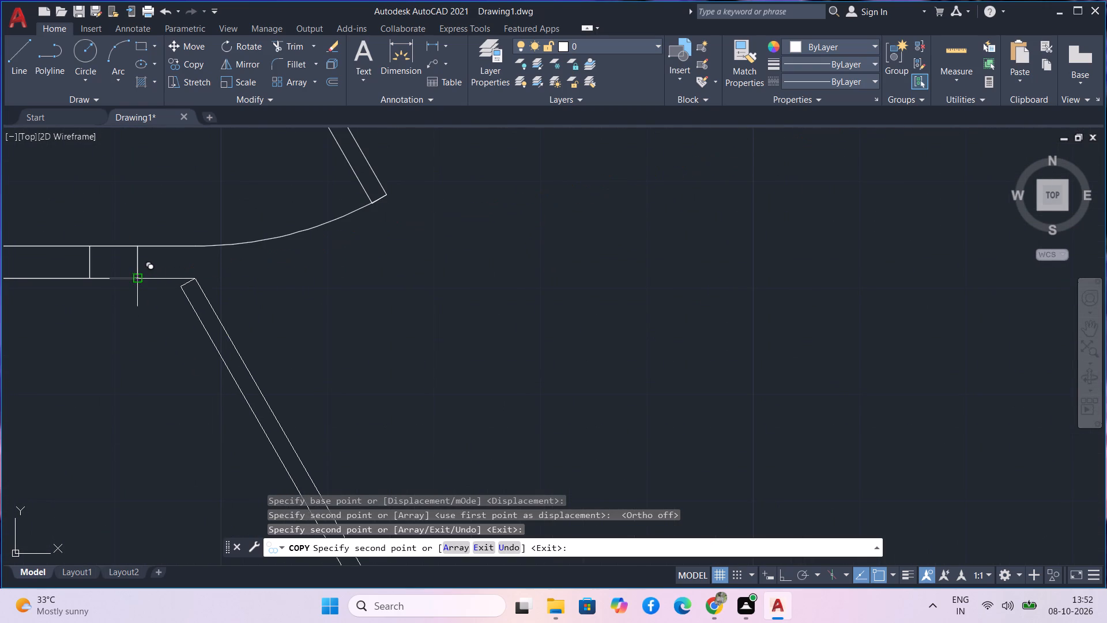
click(137, 280)
key(Escape)
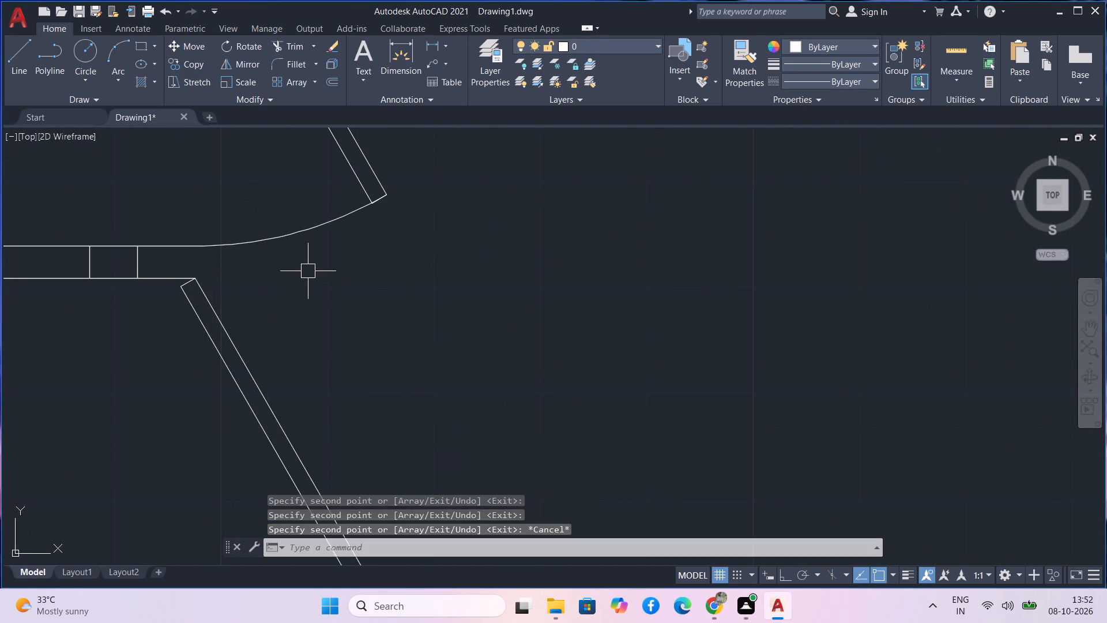
Flip the door above the western cross wall horizontally so its leaf swings toward the room on the left.
scroll(313, 284, down, 2)
scroll(312, 340, down, 2)
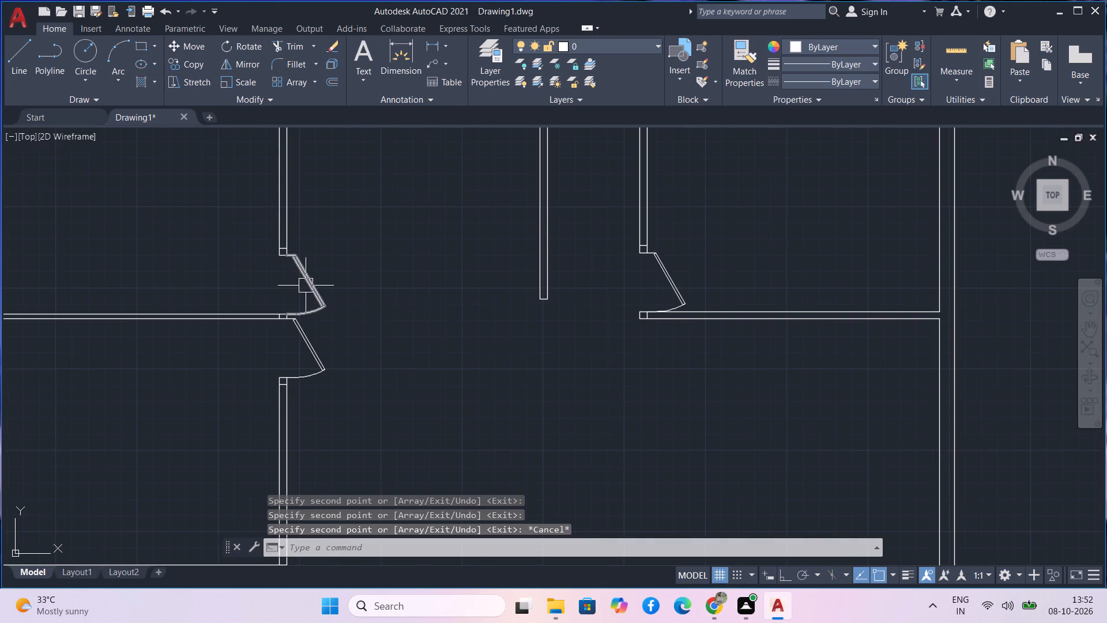
click(311, 281)
scroll(283, 282, up, 4)
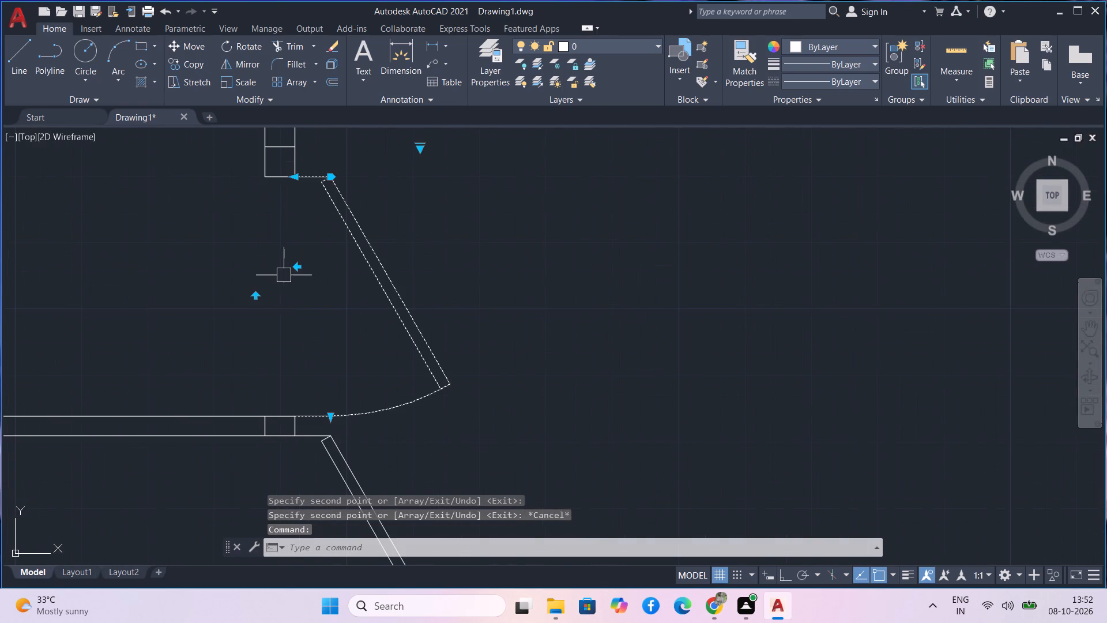
click(298, 265)
scroll(298, 265, down, 2)
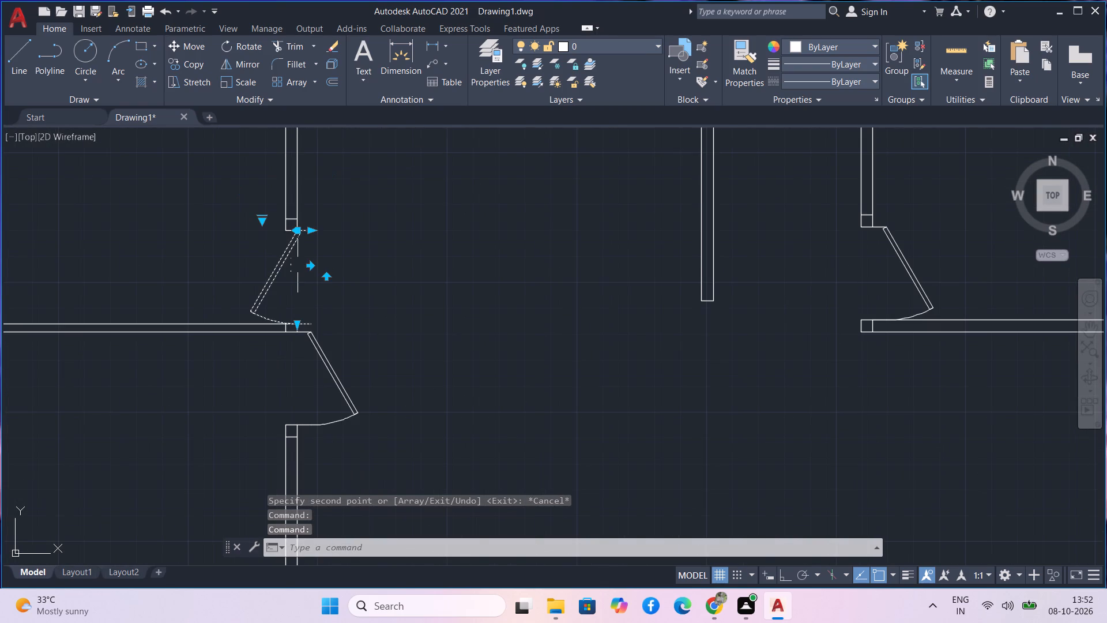
Flip the door below the western cross wall horizontally so its leaf swings into the left room, and clear the selection.
click(350, 399)
scroll(309, 358, up, 3)
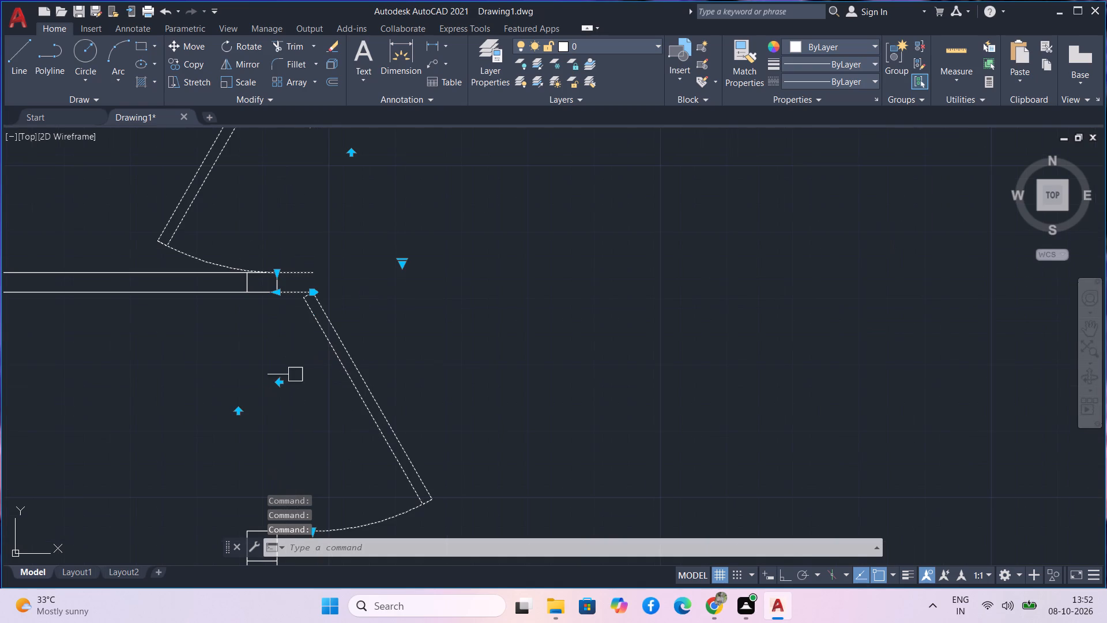
click(278, 381)
scroll(372, 344, down, 2)
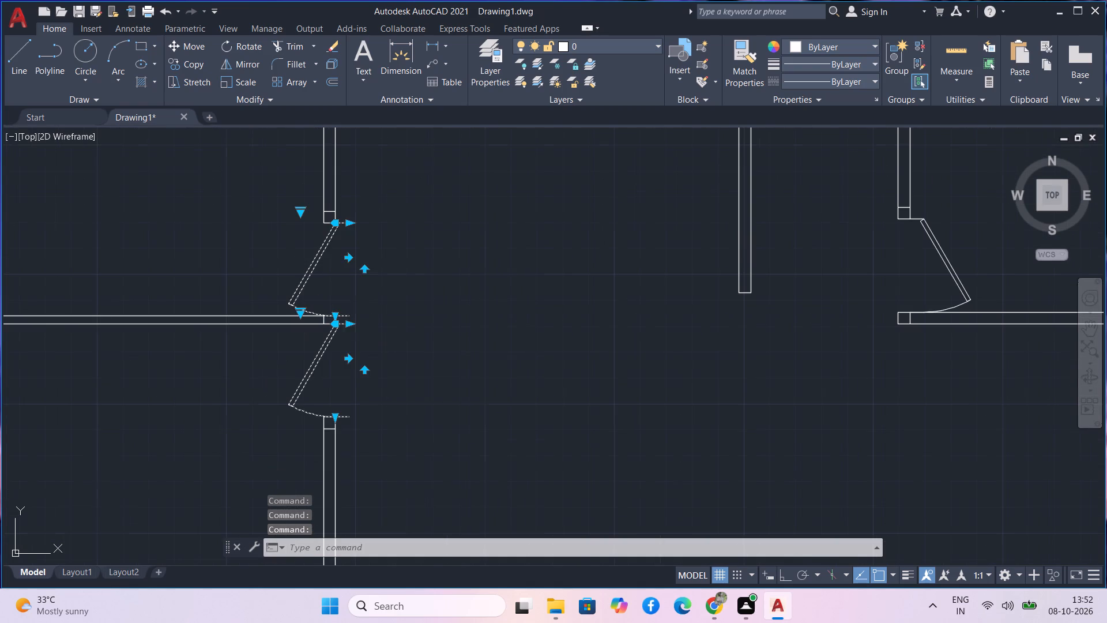
key(Escape)
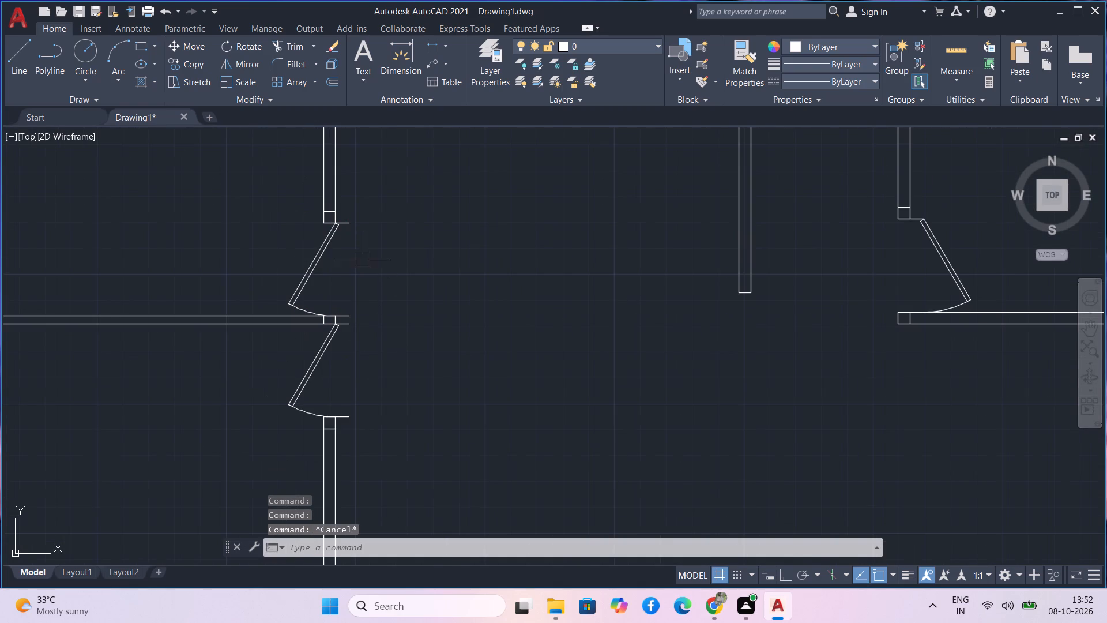
Move the flipped door above the western cross wall from its upper-right end to the lower-left corner of the upper jamb.
click(309, 260)
text(m)
key(space)
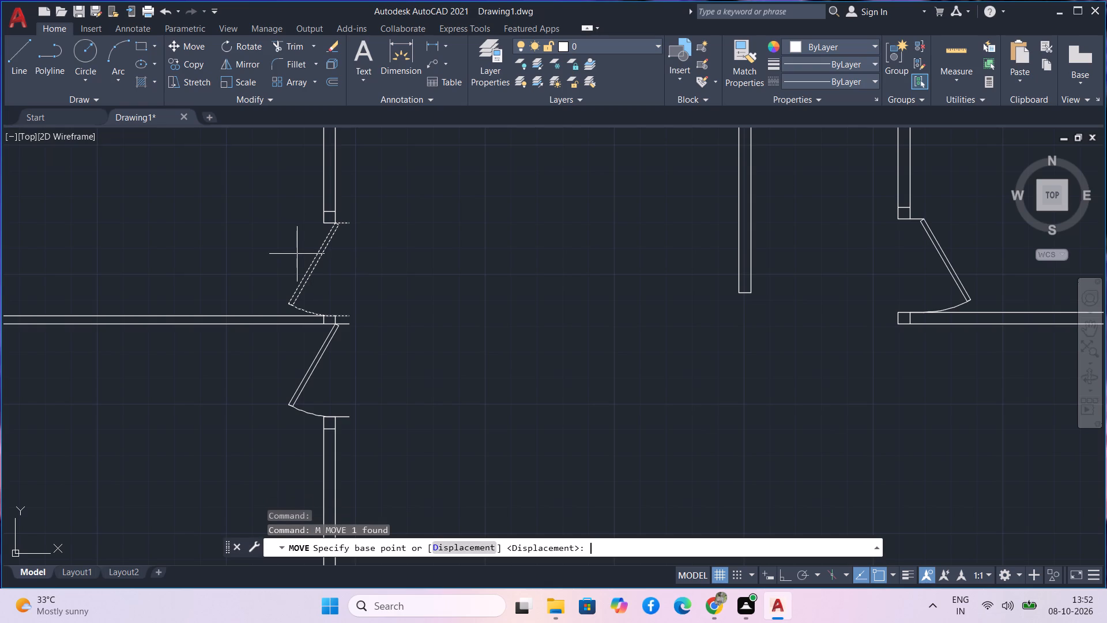
click(351, 226)
scroll(311, 228, up, 2)
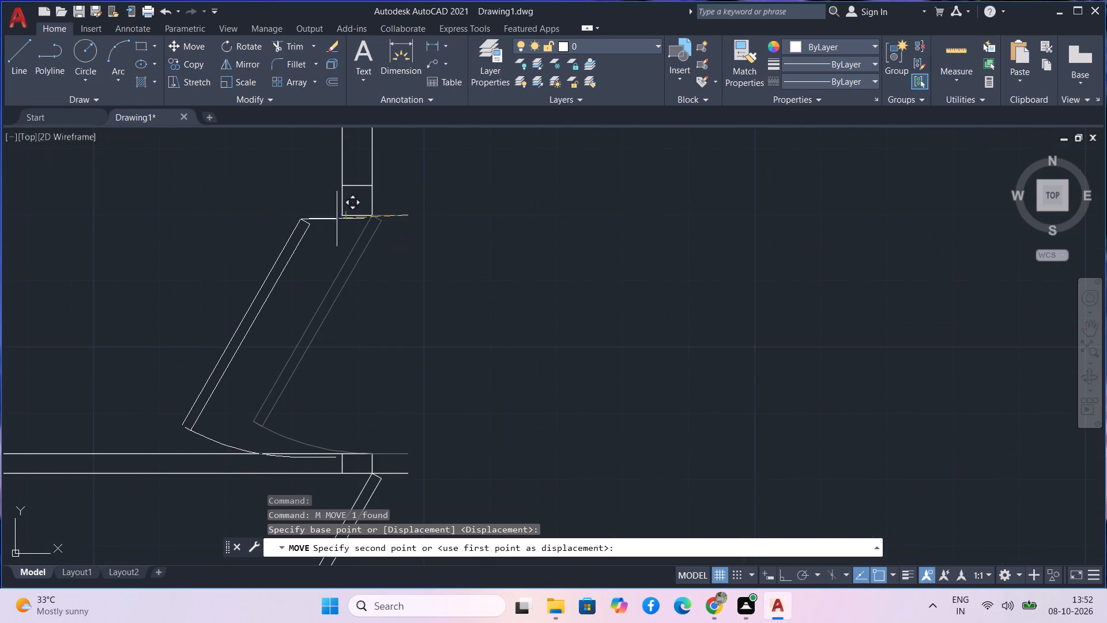
click(343, 218)
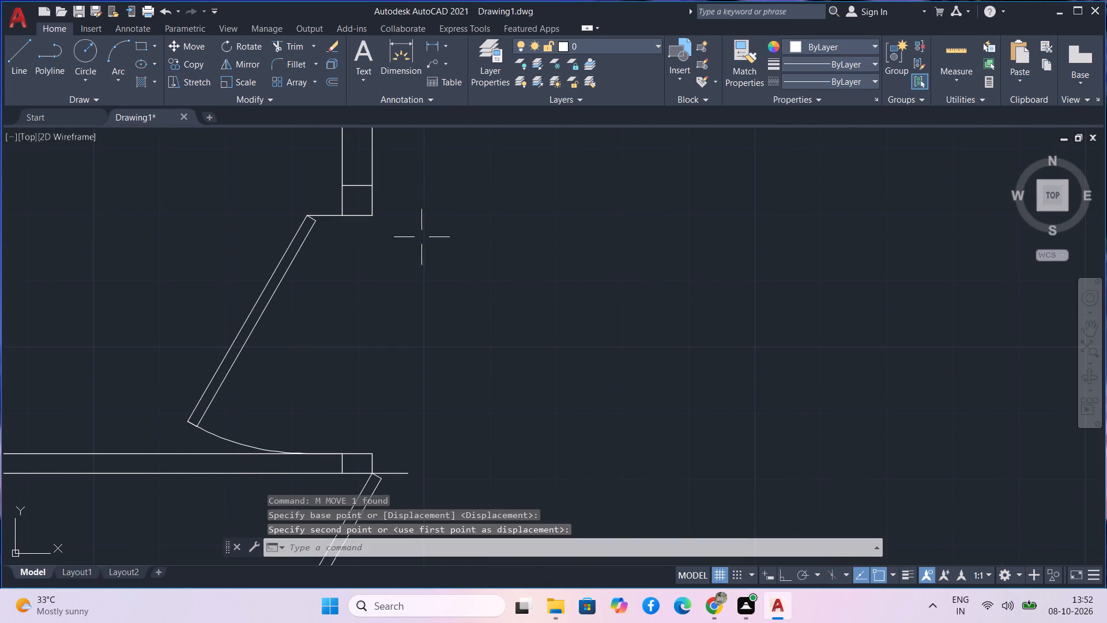
Move the flipped door below the western cross wall from its upper-right end to the jamb's left corner on the wall's underside.
scroll(461, 322, down, 2)
middle_drag(472, 377, 390, 230)
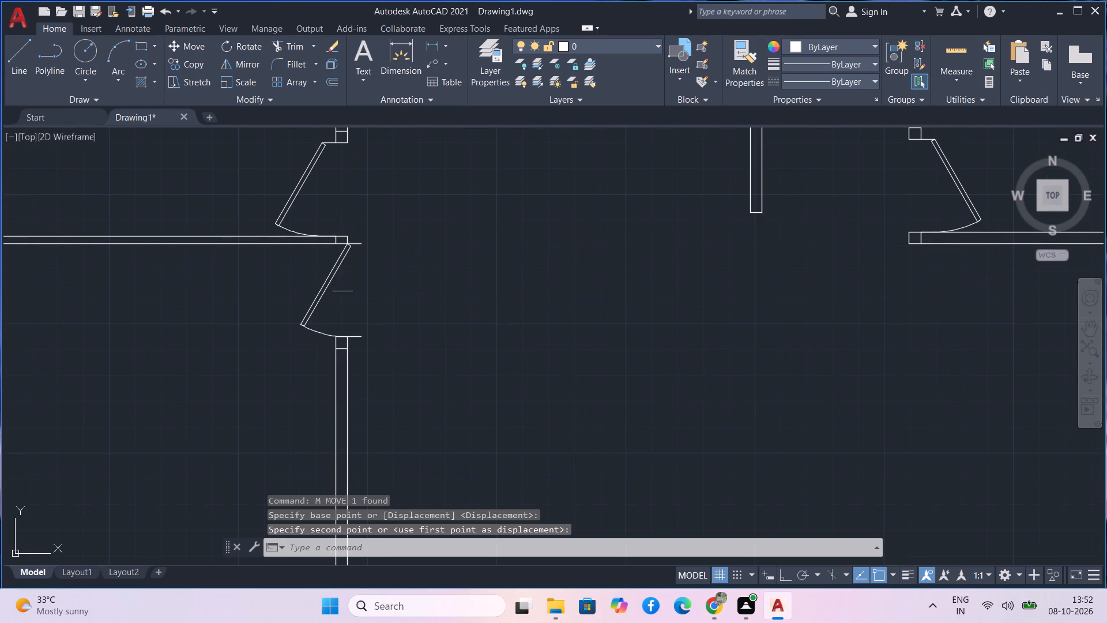
click(325, 289)
text(m)
key(space)
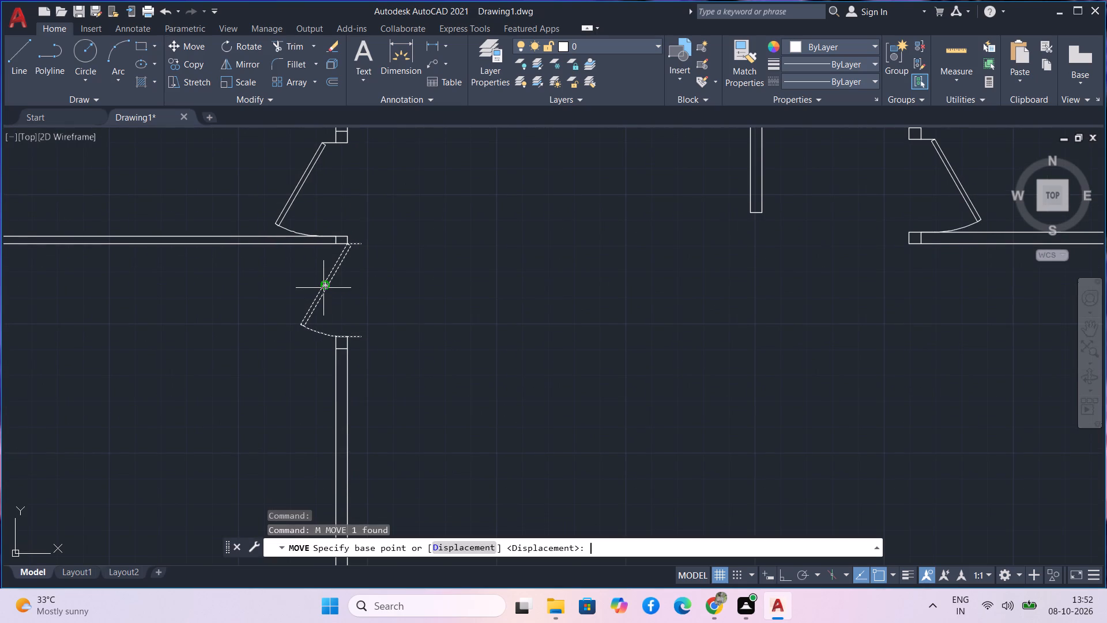
click(361, 247)
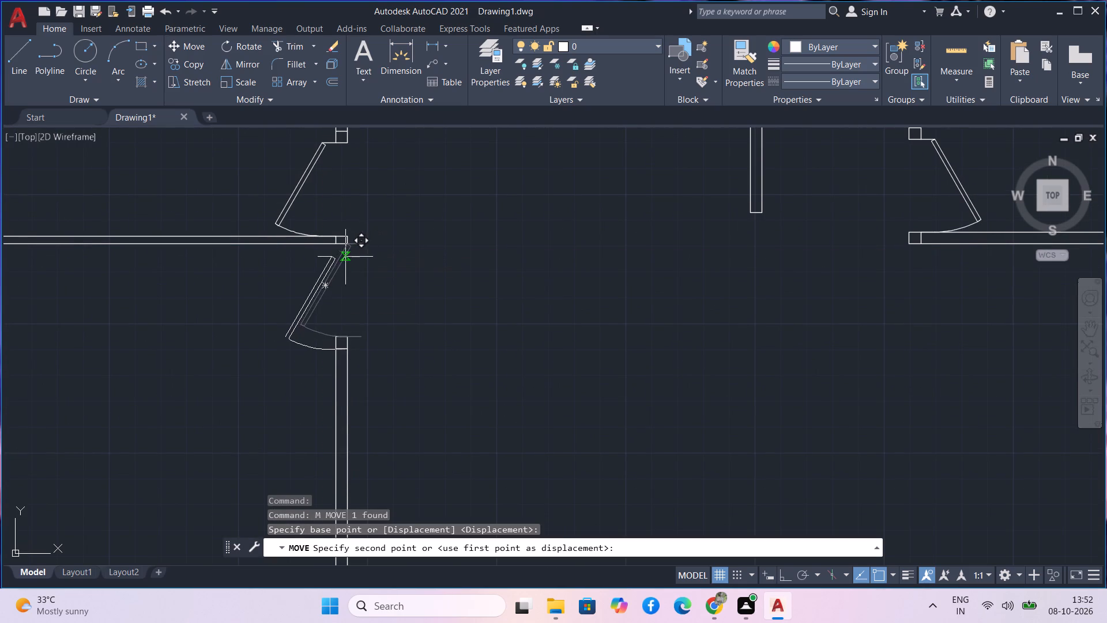
scroll(342, 257, up, 3)
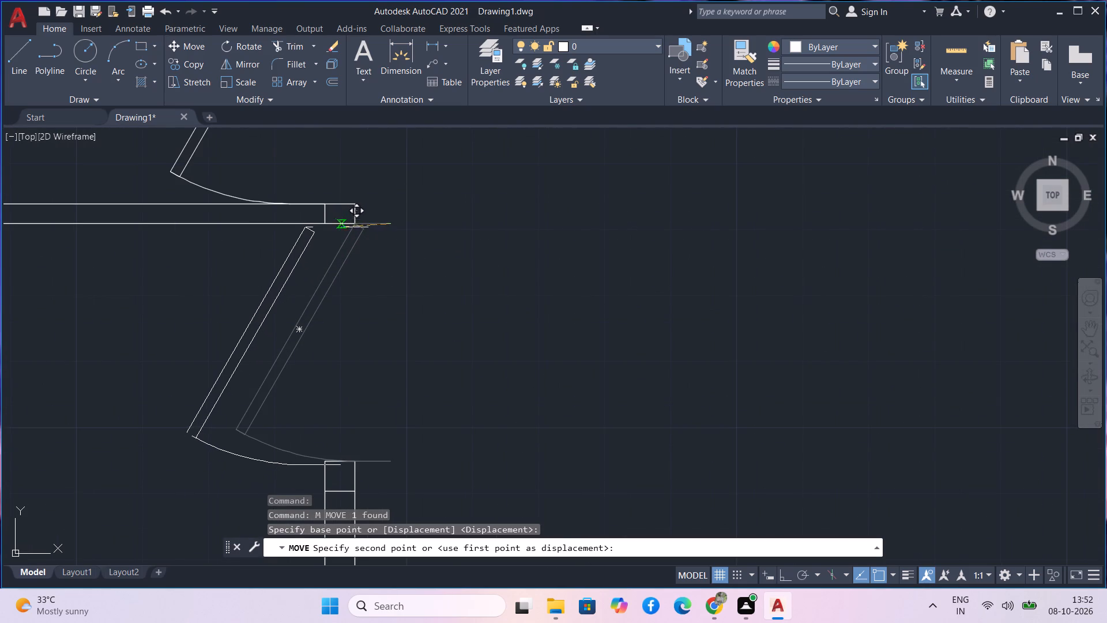
click(325, 224)
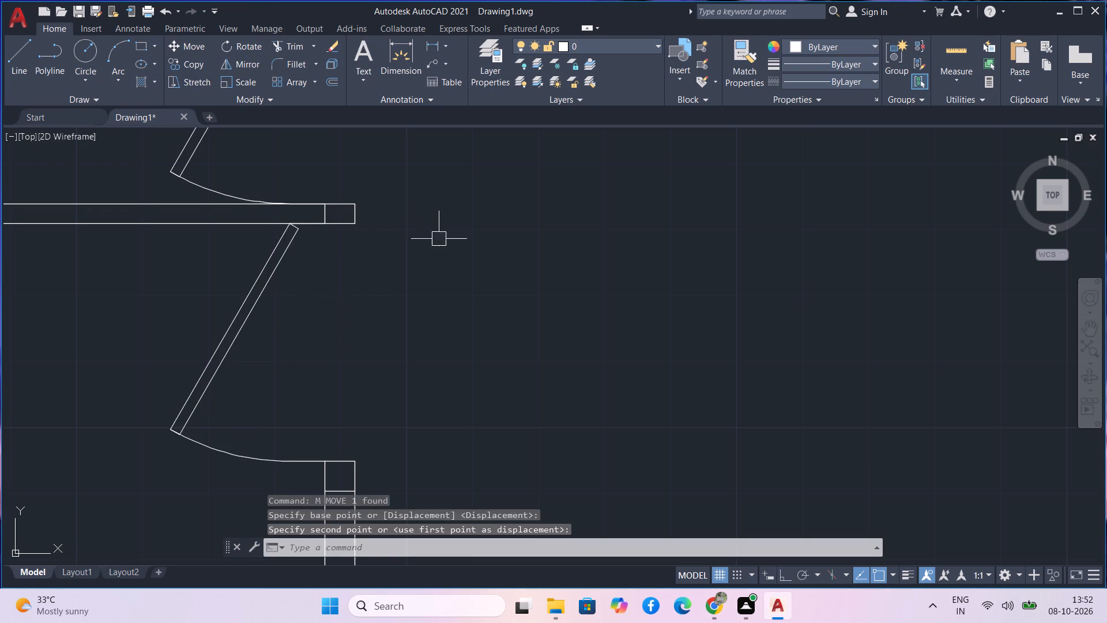
Set the door below the western cross wall to Open 90º.
key(Escape)
scroll(497, 263, down, 4)
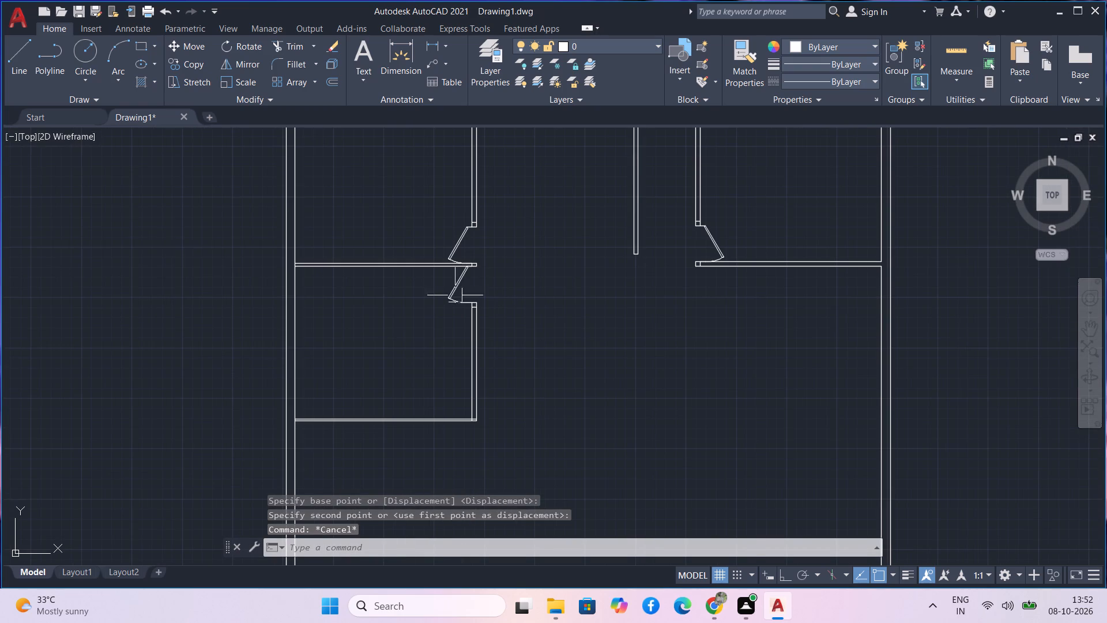
click(453, 291)
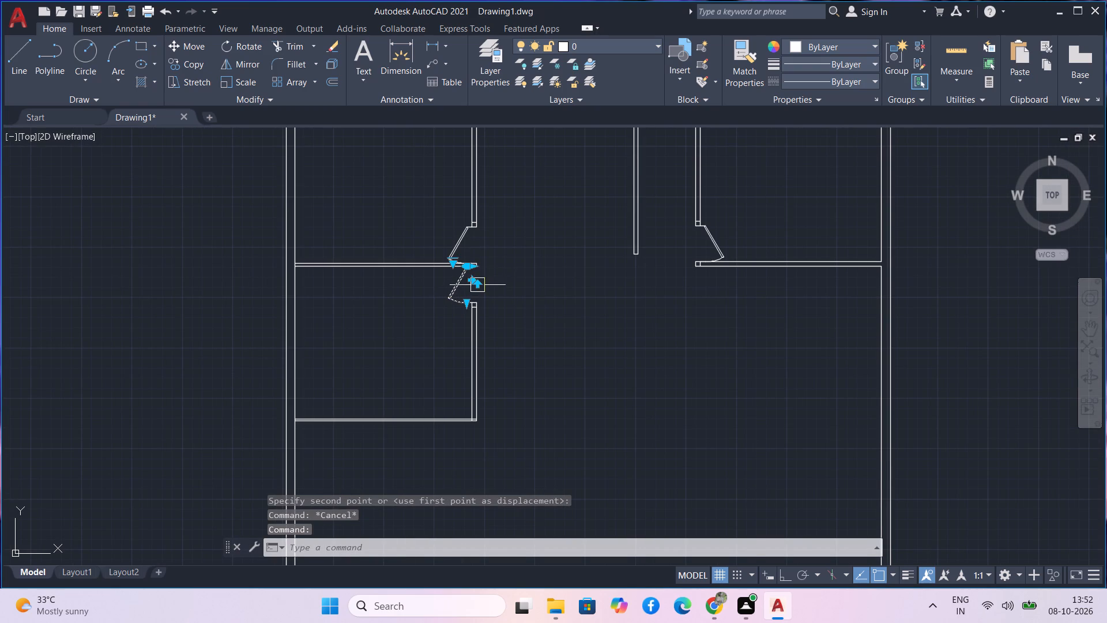
scroll(474, 284, up, 4)
scroll(447, 237, up, 1)
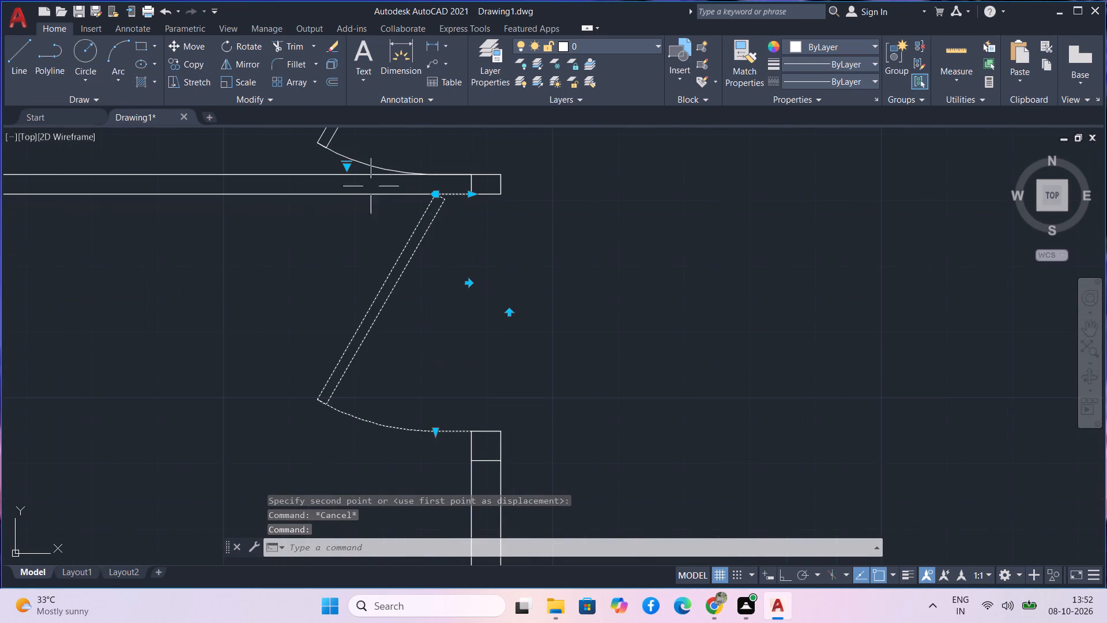
middle_drag(338, 166, 357, 275)
scroll(356, 275, up, 3)
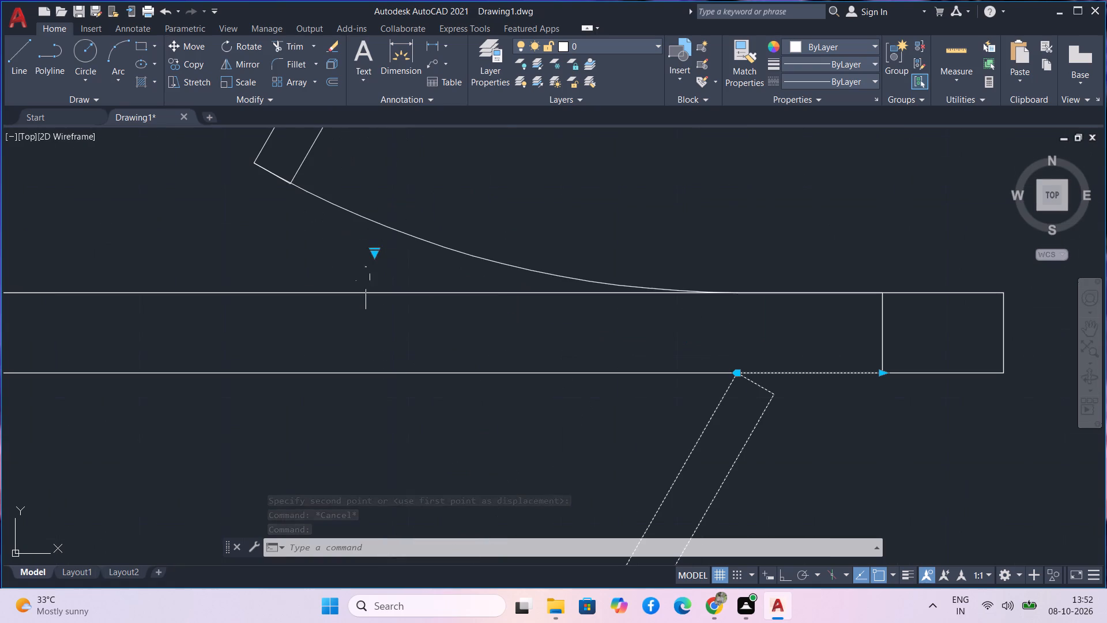
click(374, 253)
click(398, 301)
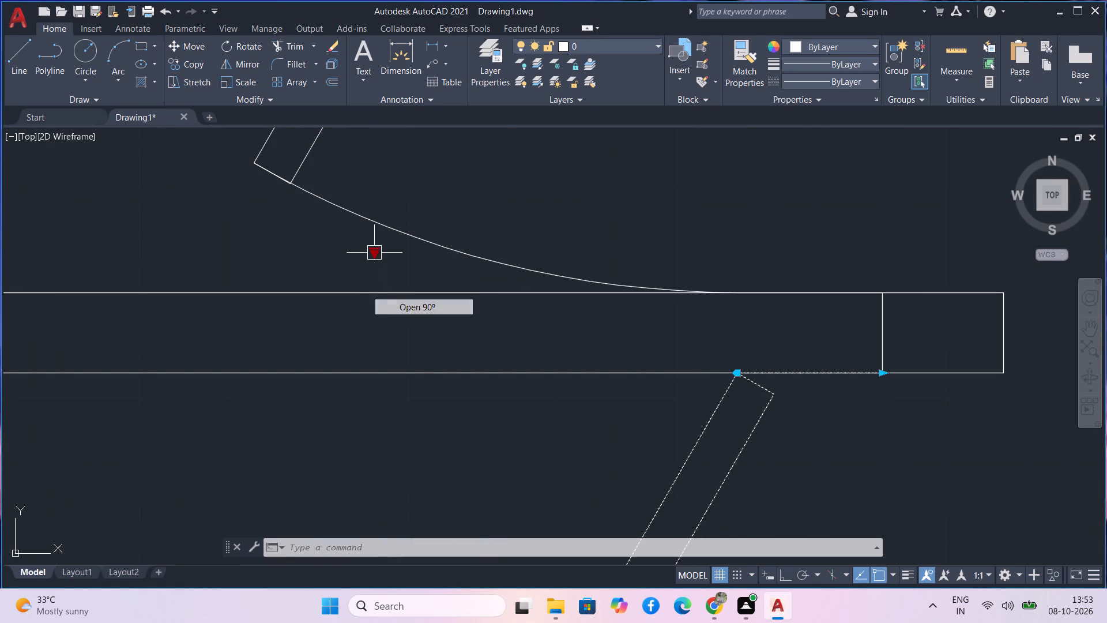
Set the door above the western cross wall to Open 90º.
scroll(398, 301, down, 5)
click(422, 235)
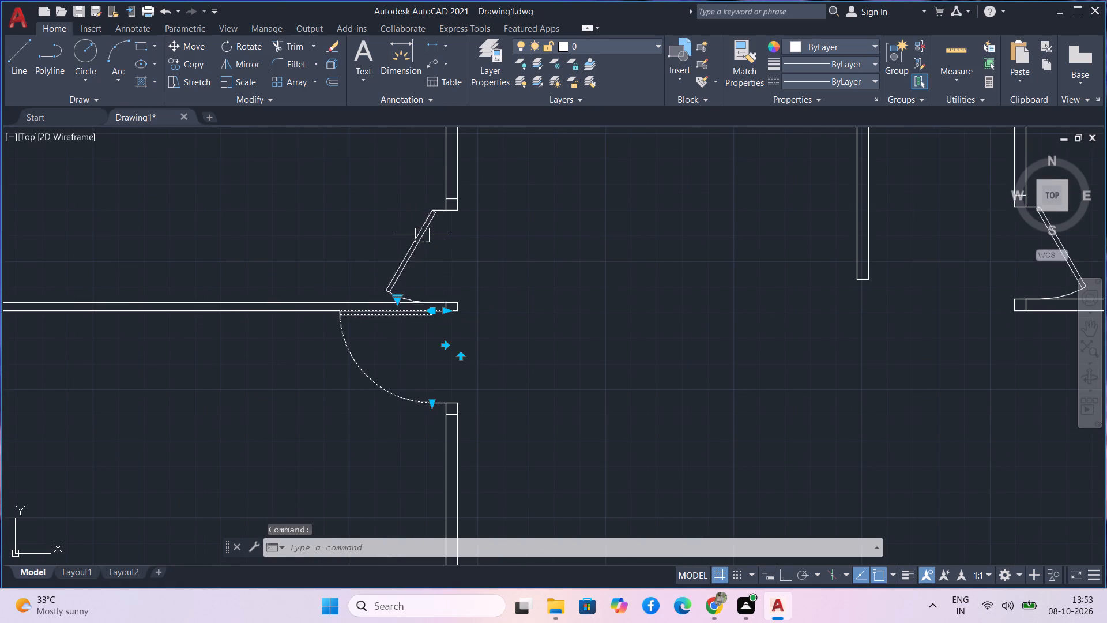
click(397, 196)
click(421, 246)
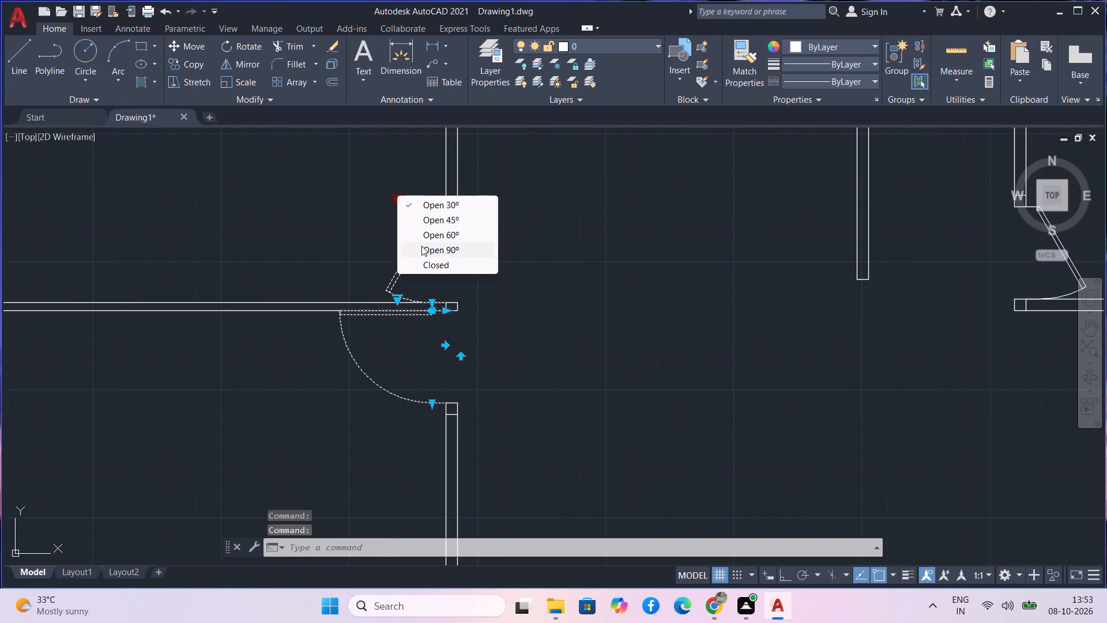
Set the door of the eastern room to Open 90º.
scroll(609, 258, down, 2)
middle_drag(608, 260, 382, 263)
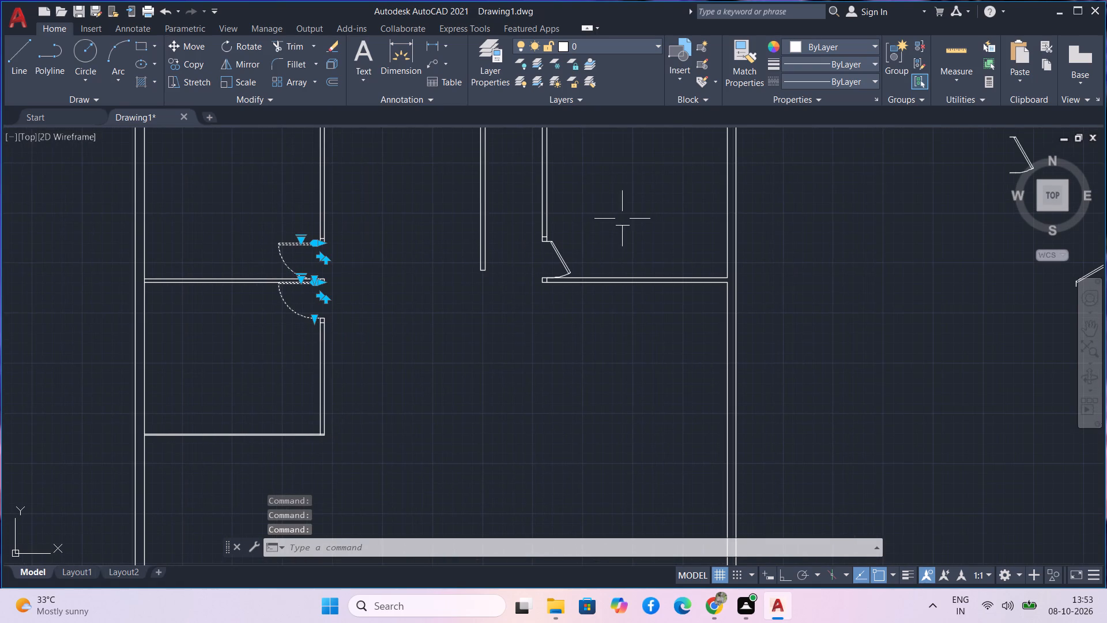
click(561, 260)
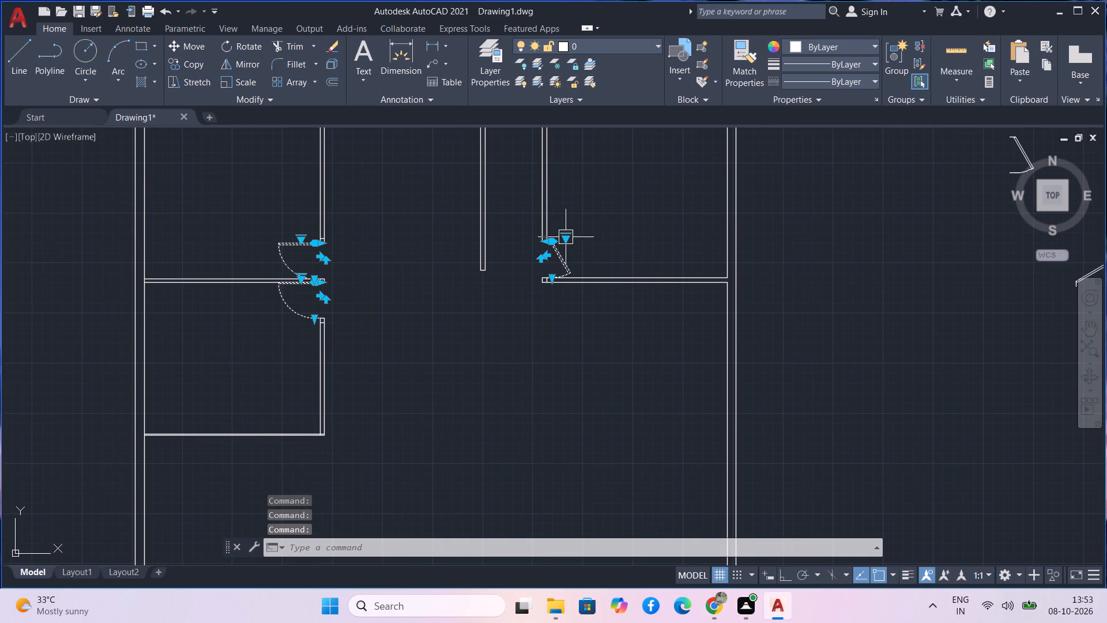
click(564, 239)
click(582, 293)
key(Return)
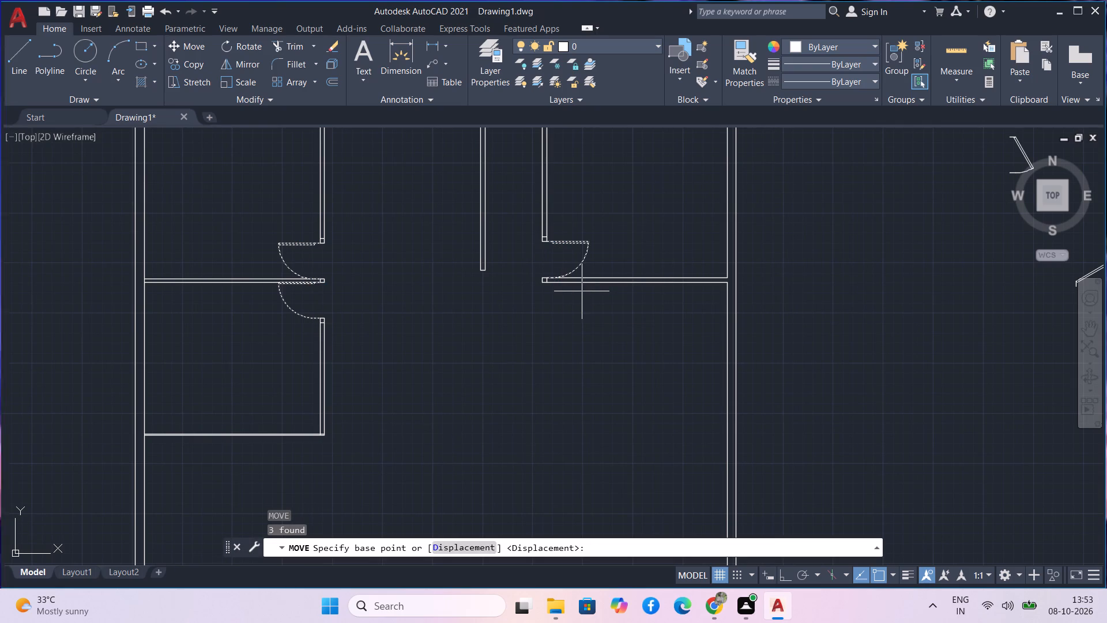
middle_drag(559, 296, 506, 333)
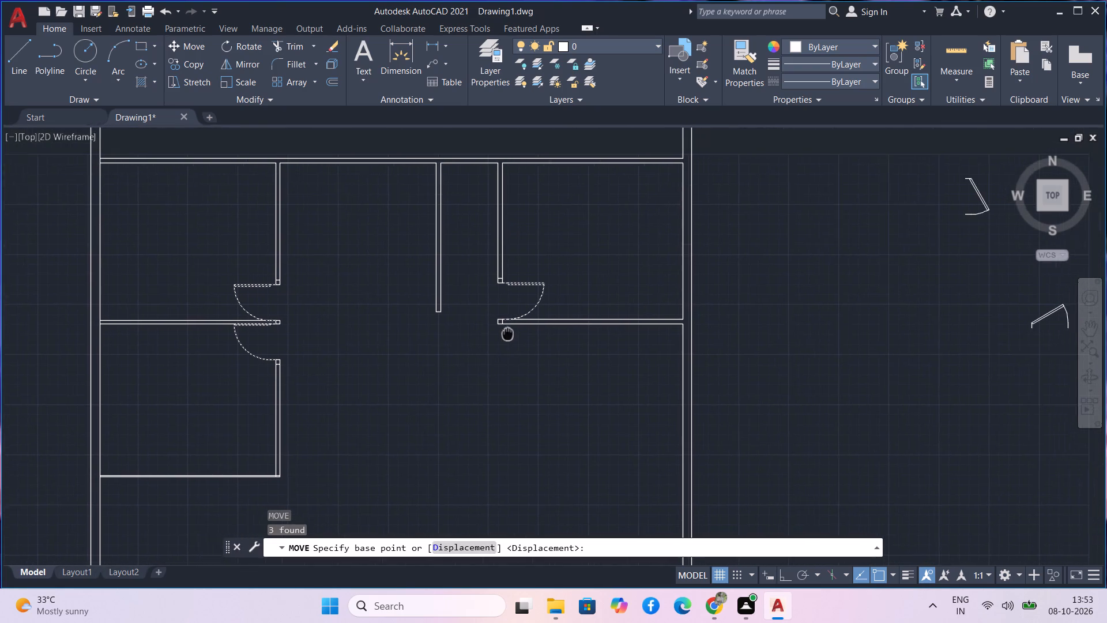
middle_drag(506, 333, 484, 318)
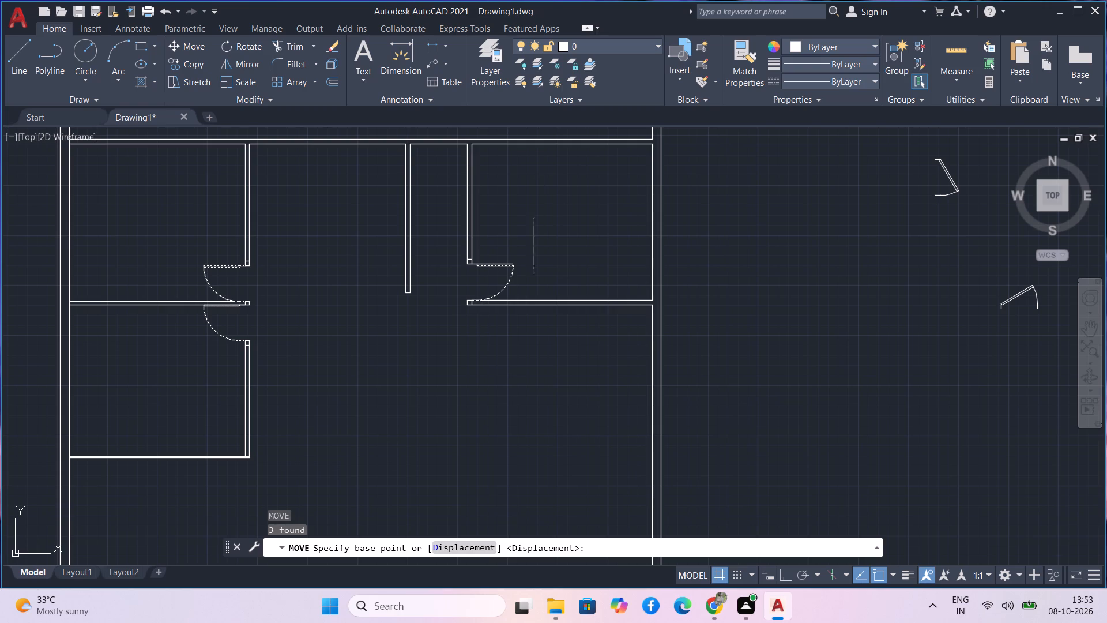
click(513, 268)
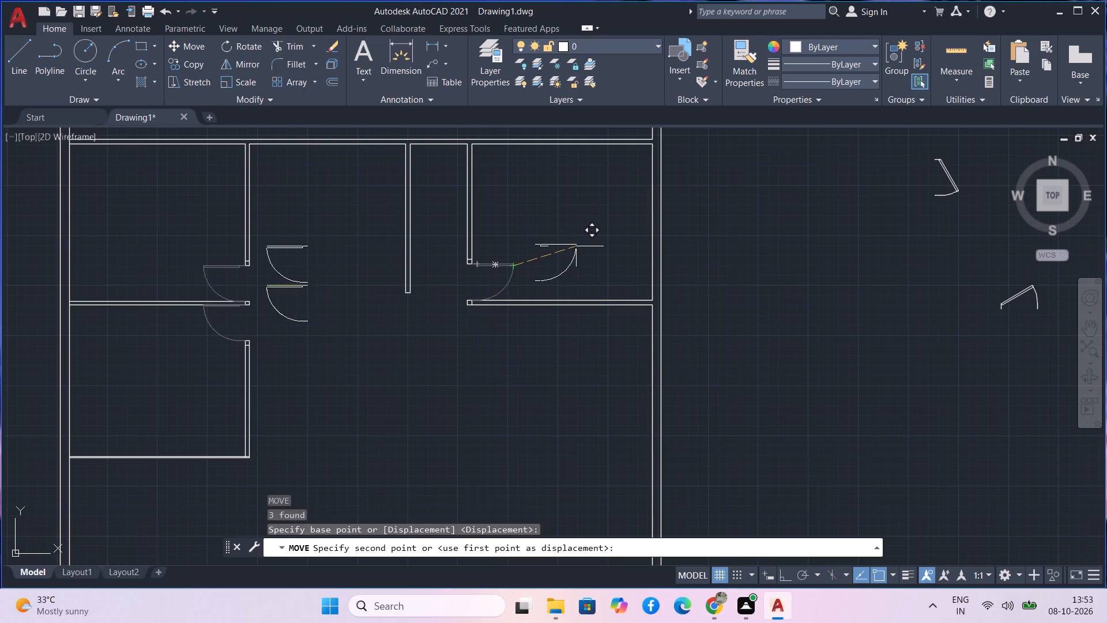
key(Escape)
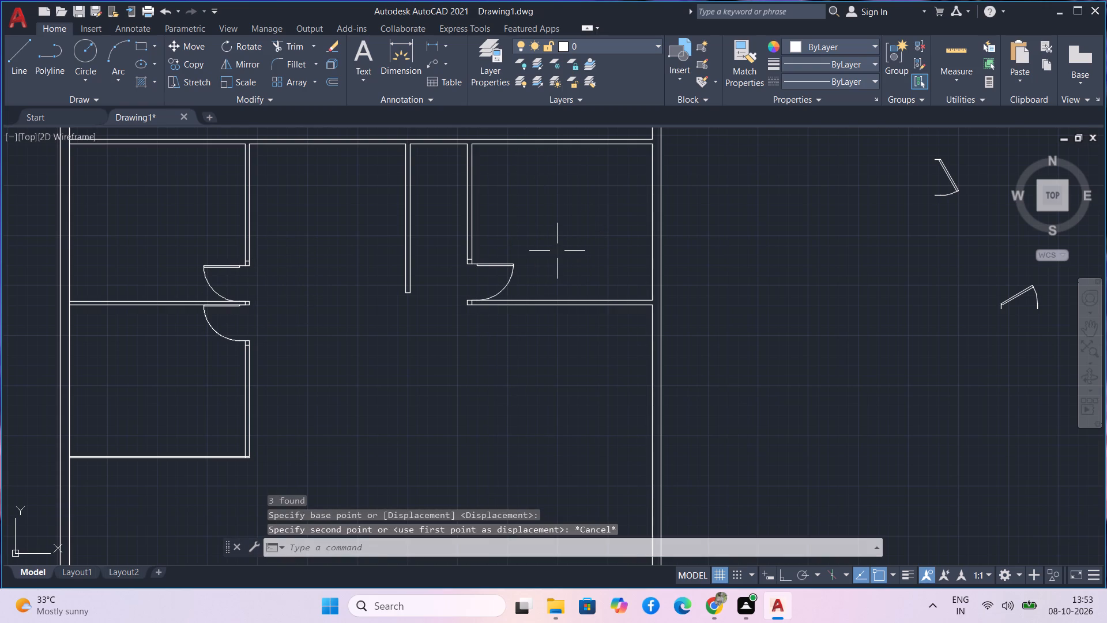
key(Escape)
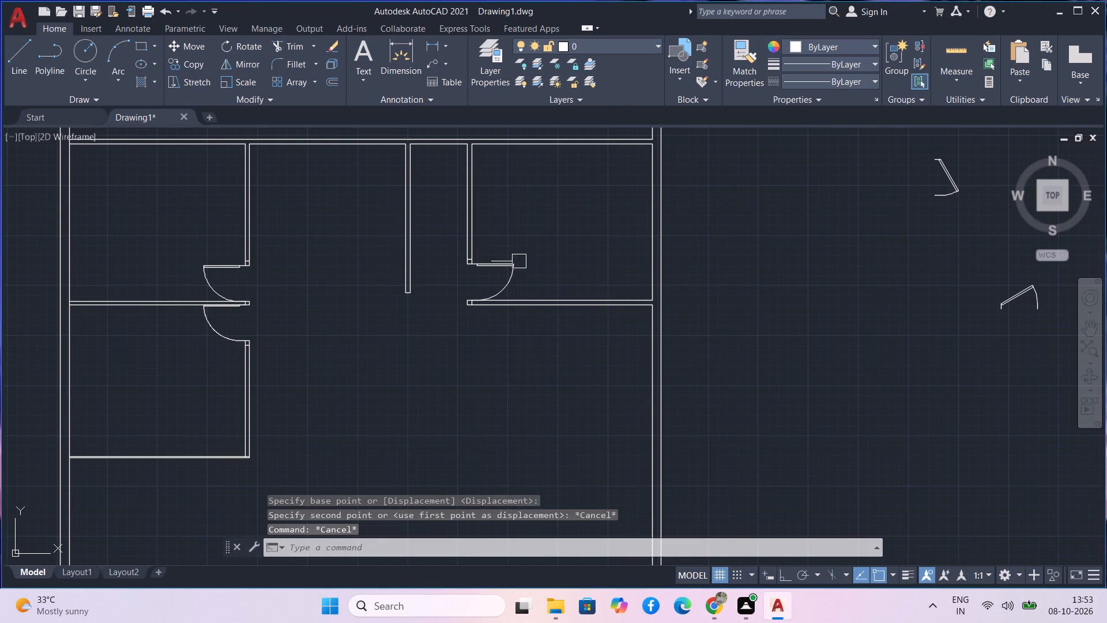
Flip the eastern room's door vertically so its open leaf lies along the eastern cross wall.
click(509, 268)
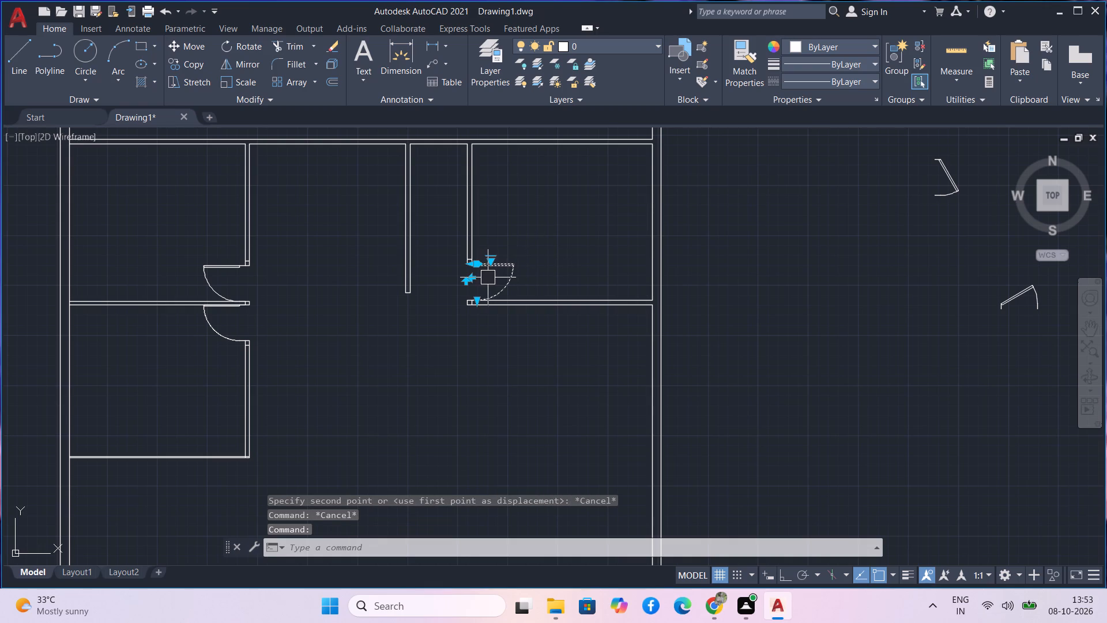
scroll(487, 277, up, 3)
click(435, 288)
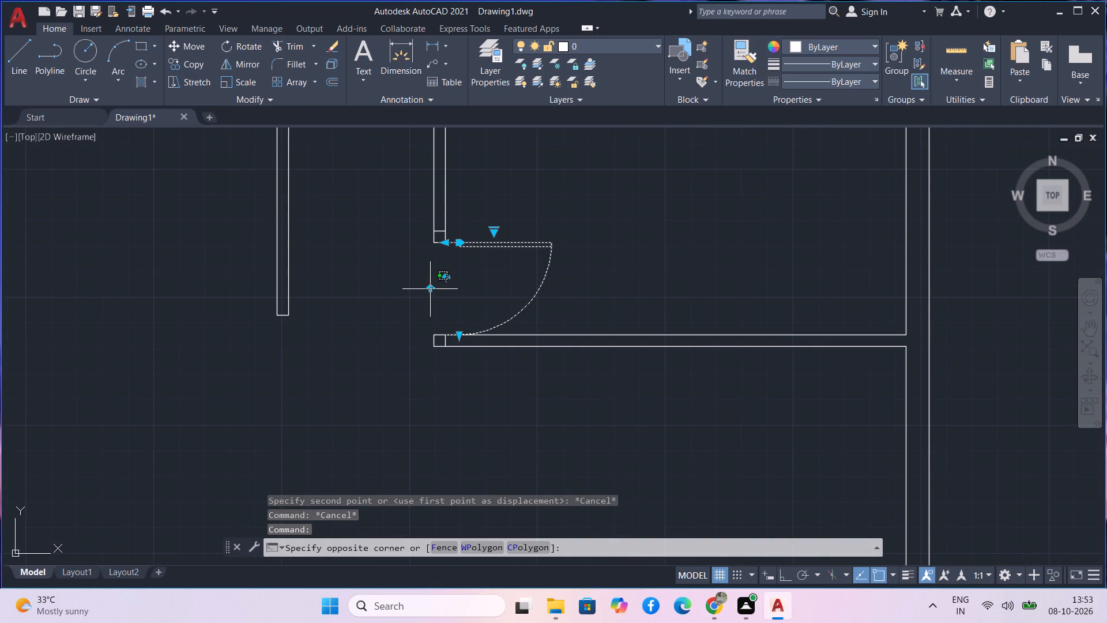
key(Escape)
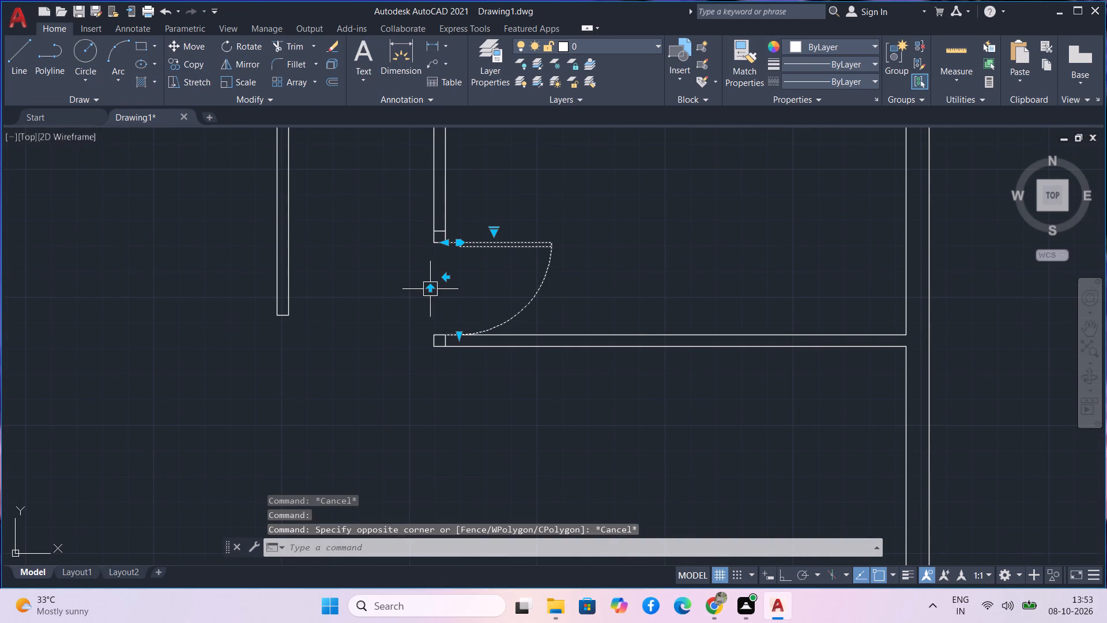
click(432, 288)
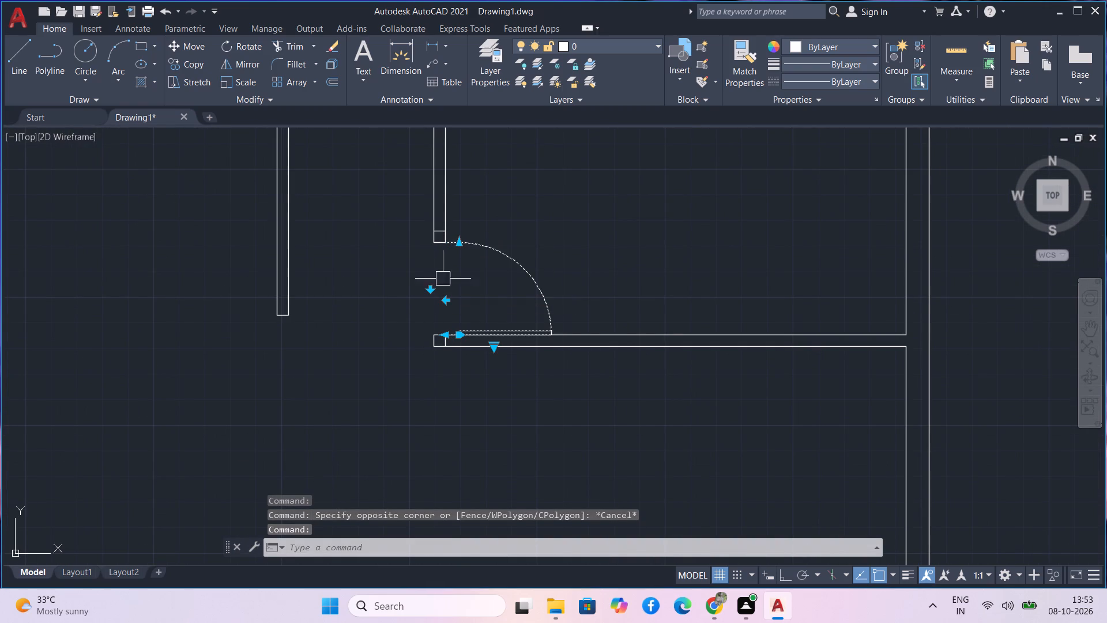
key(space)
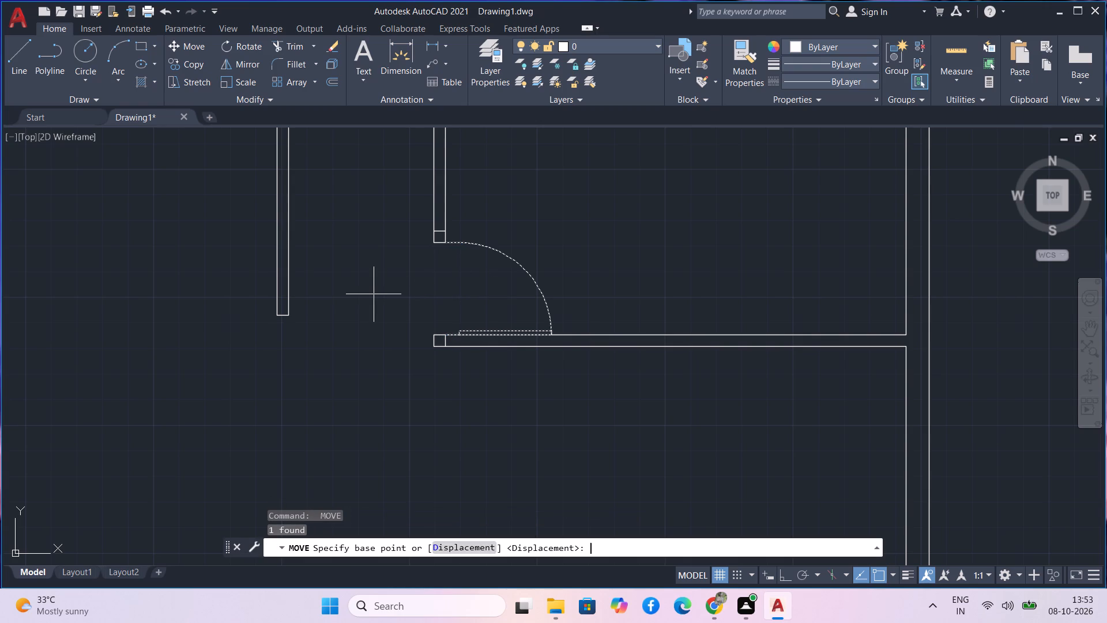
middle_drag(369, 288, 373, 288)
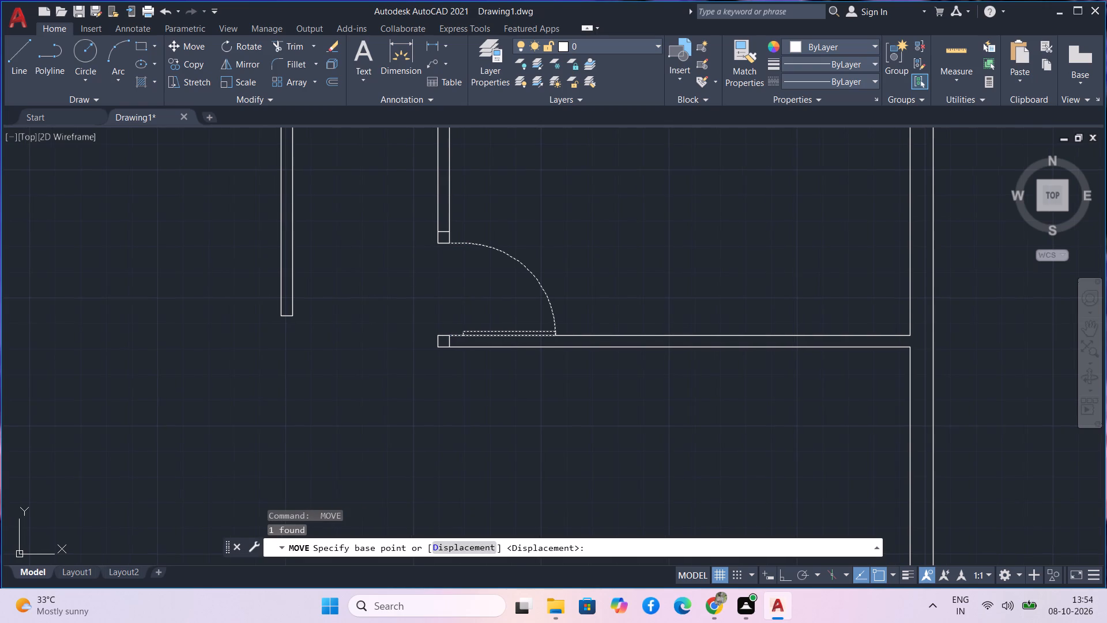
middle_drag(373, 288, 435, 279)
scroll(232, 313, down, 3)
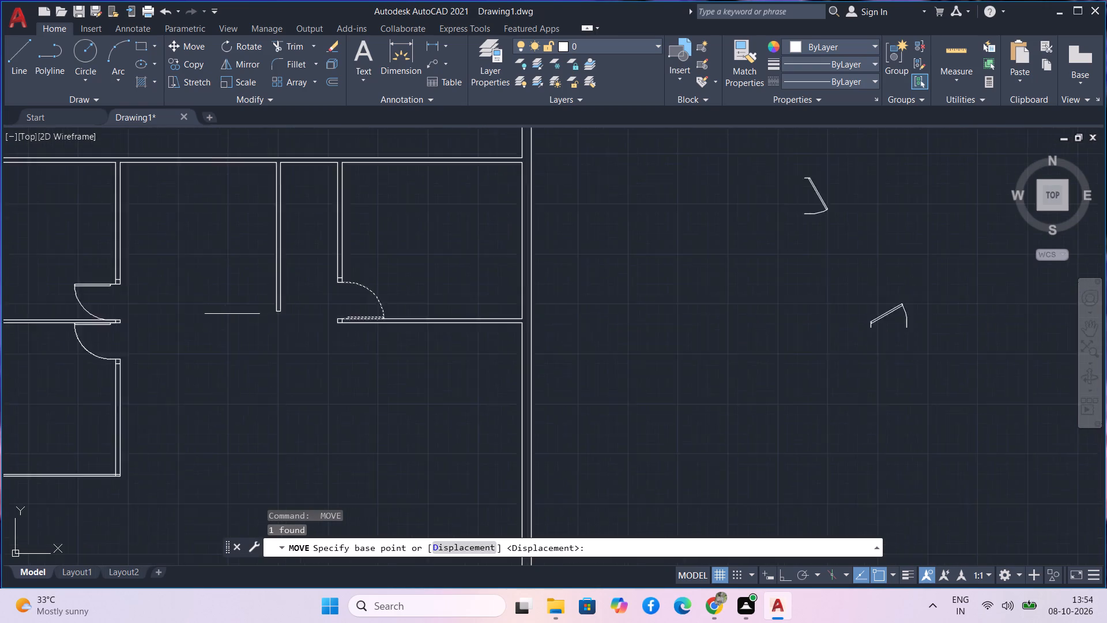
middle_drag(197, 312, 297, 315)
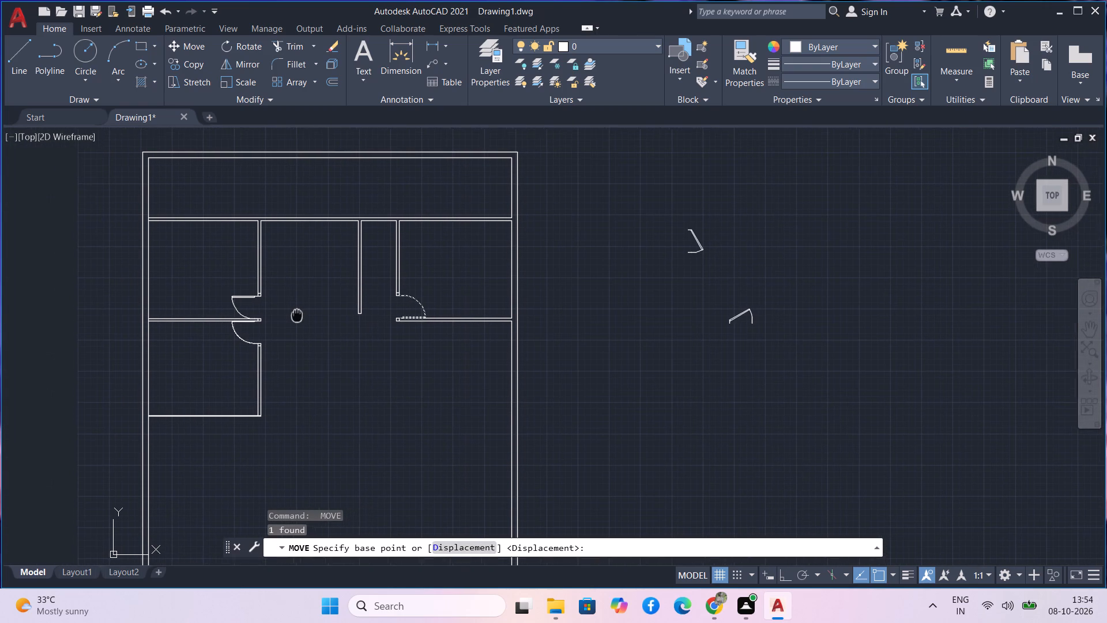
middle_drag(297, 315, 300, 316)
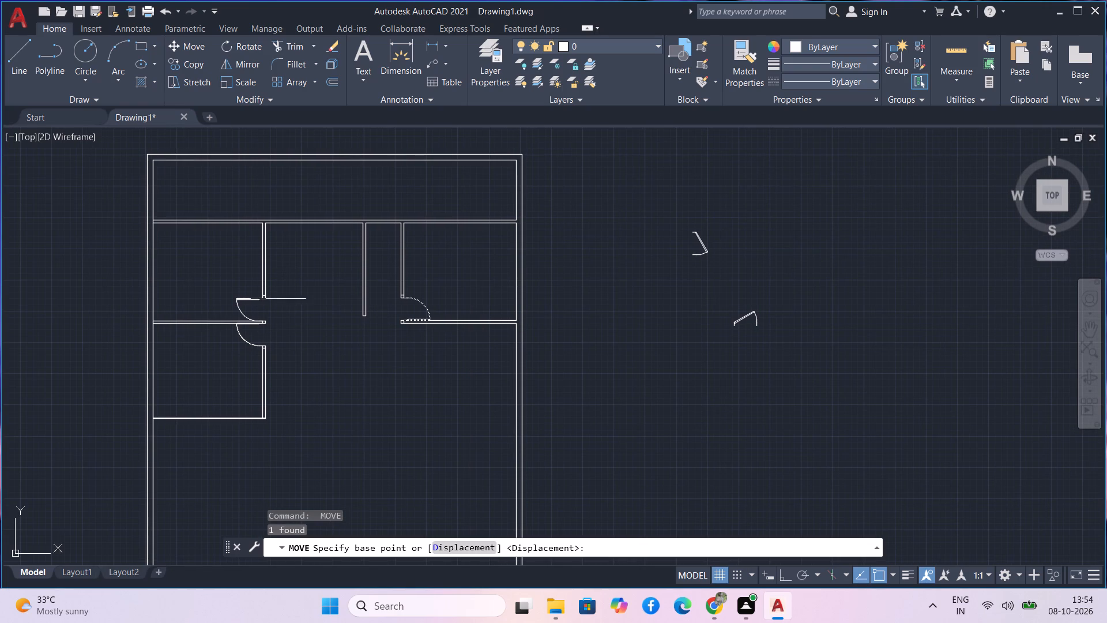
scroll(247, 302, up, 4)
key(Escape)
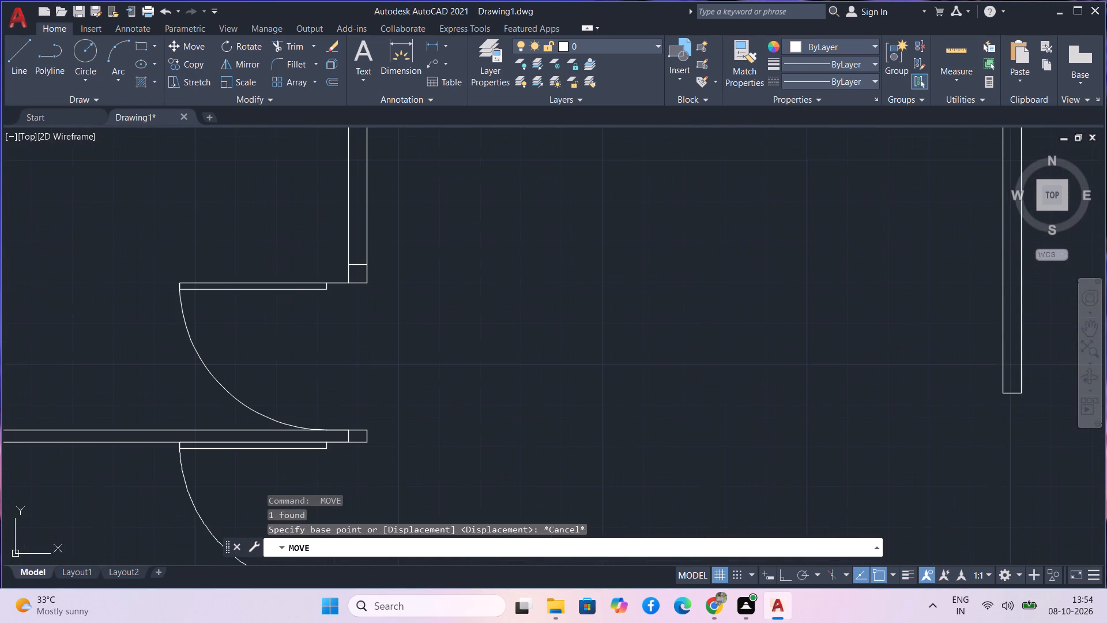
Flip the door above the western cross wall vertically so its leaf lies along that wall, keeping its swing into the western room.
click(248, 287)
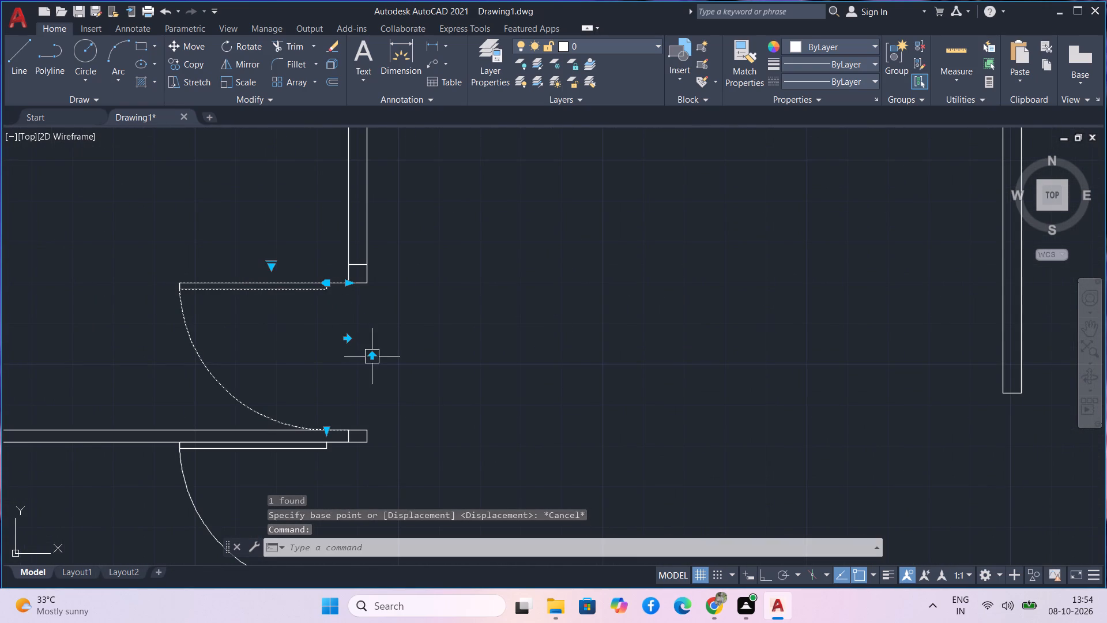
click(329, 431)
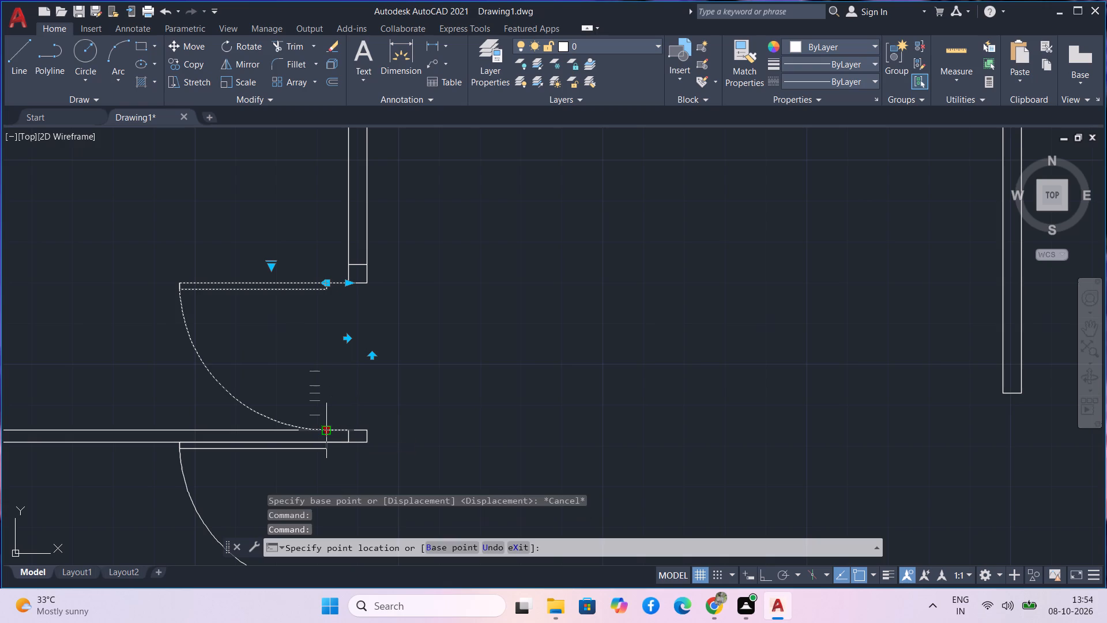
key(Escape)
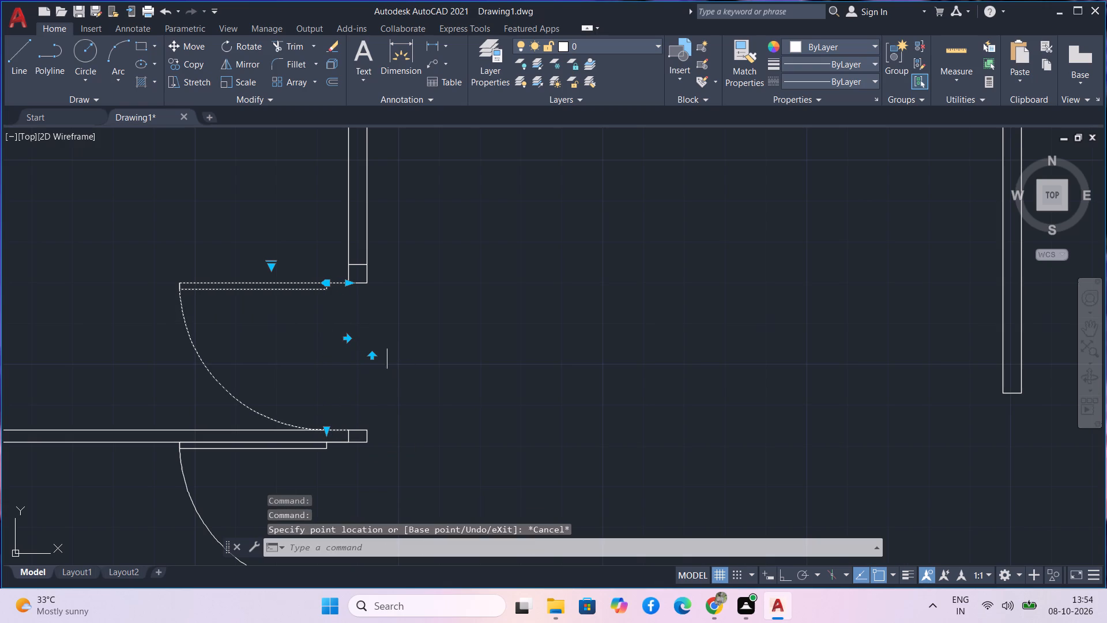
click(346, 341)
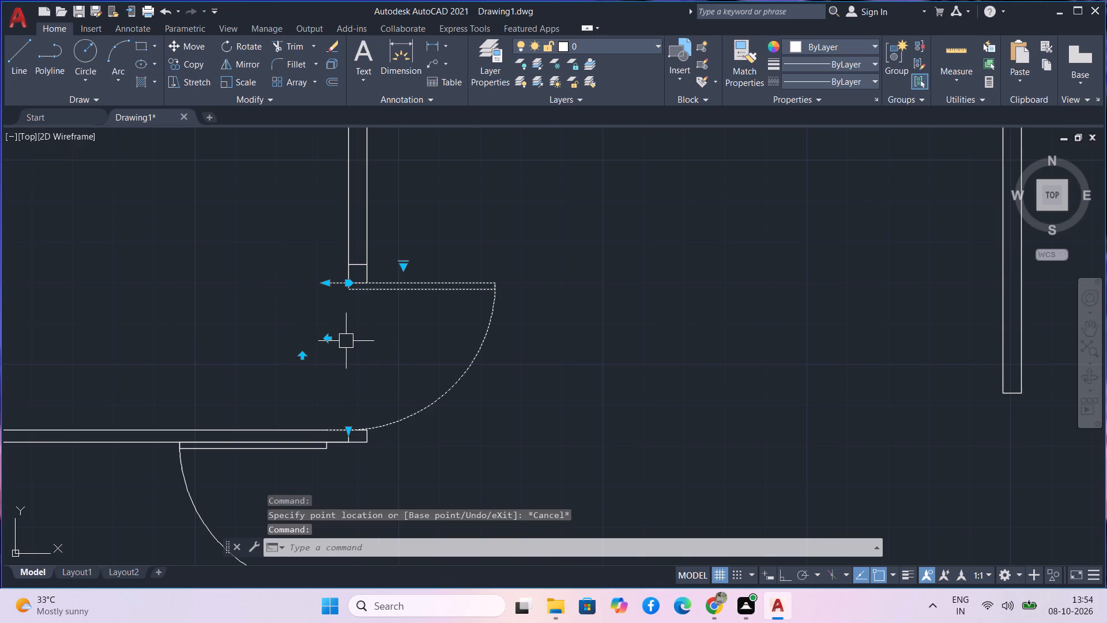
click(327, 341)
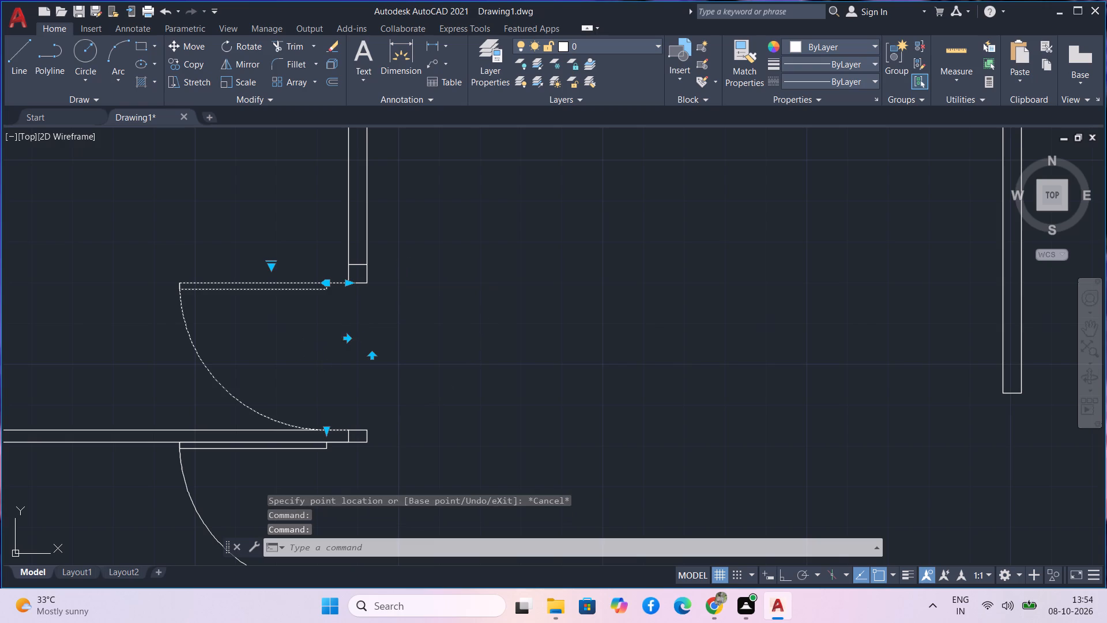
click(343, 337)
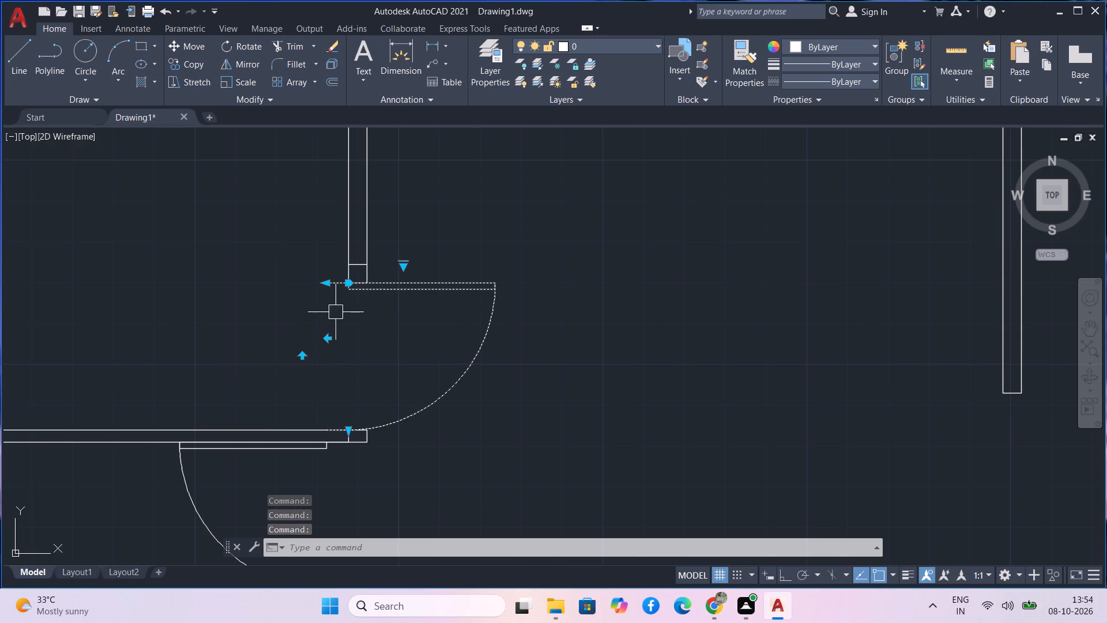
scroll(336, 312, up, 2)
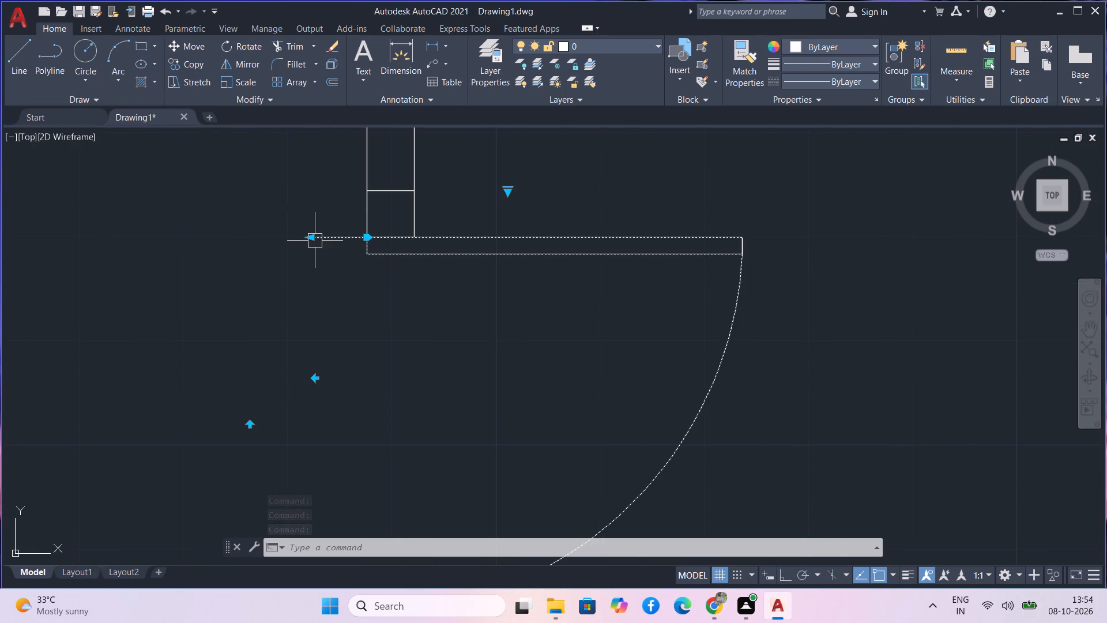
scroll(286, 422, down, 2)
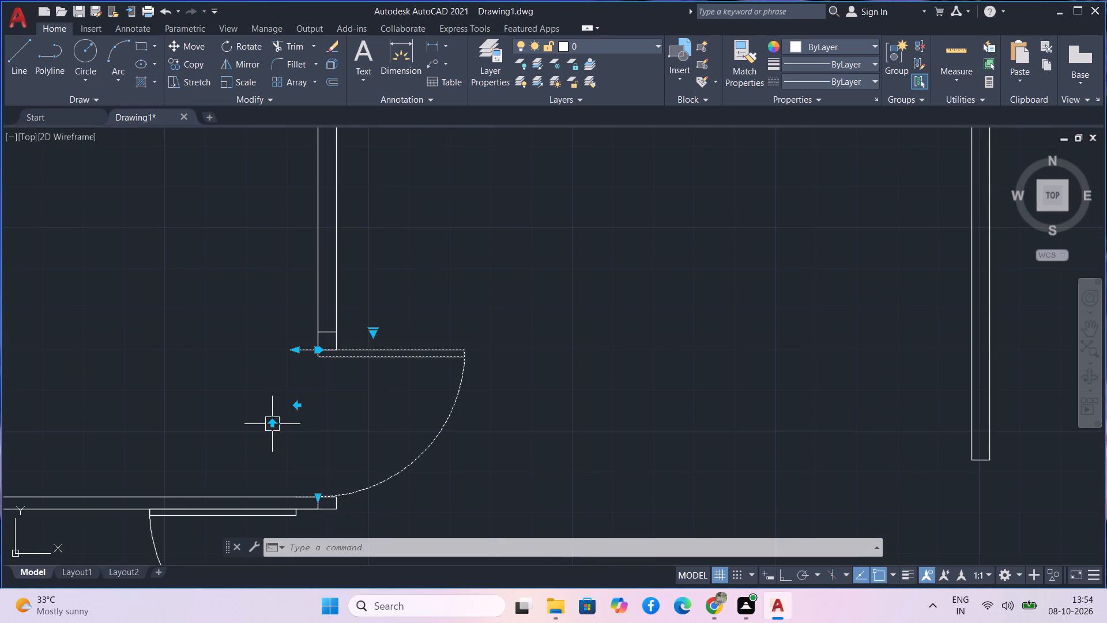
click(272, 424)
click(298, 440)
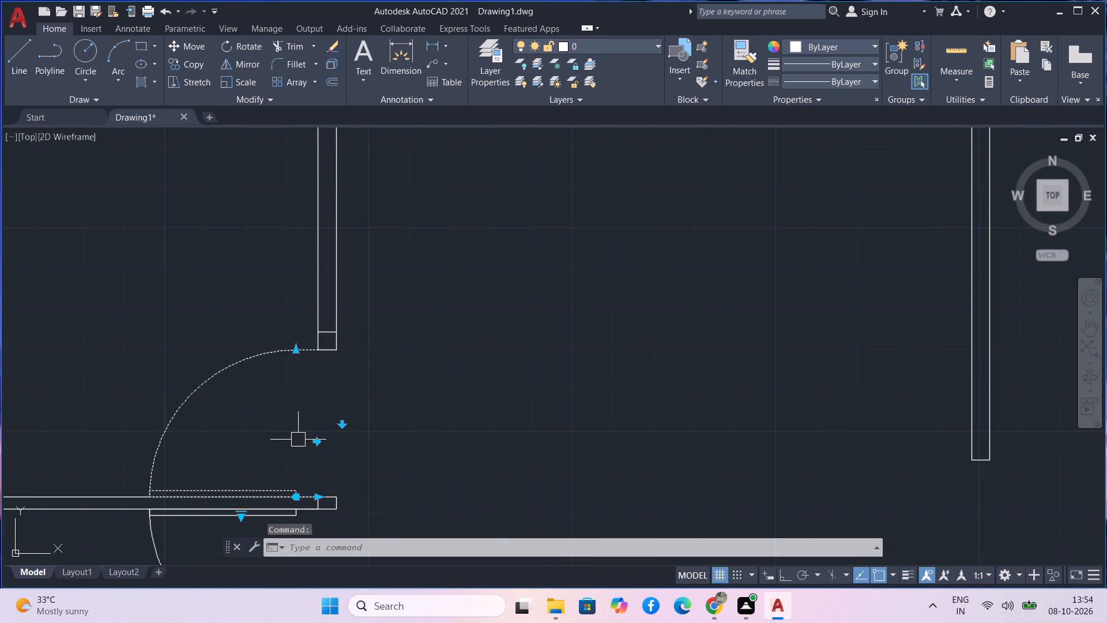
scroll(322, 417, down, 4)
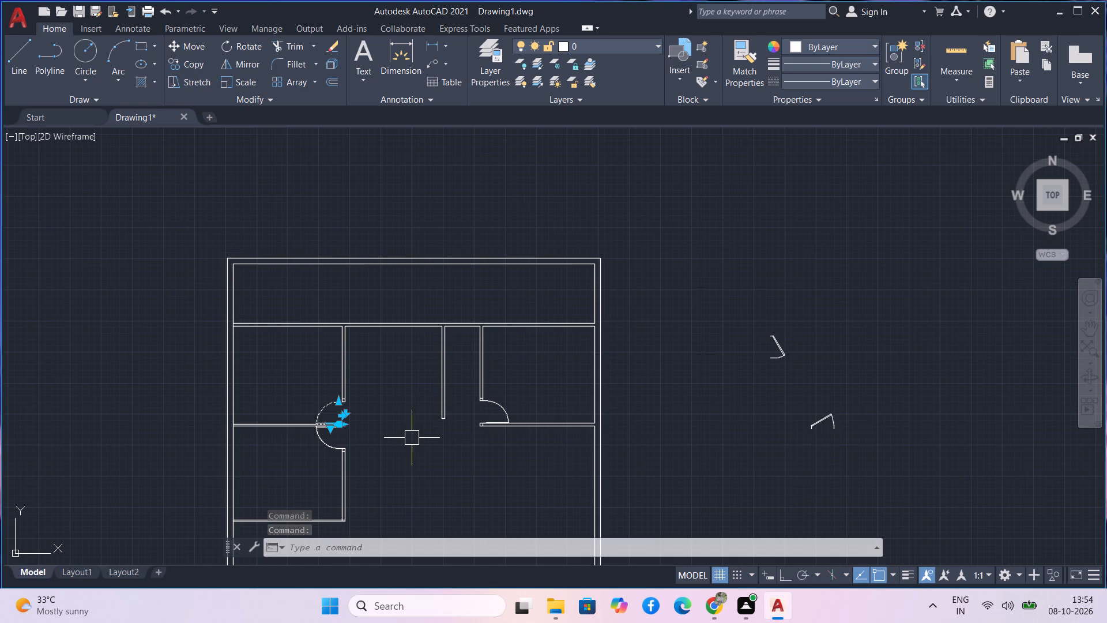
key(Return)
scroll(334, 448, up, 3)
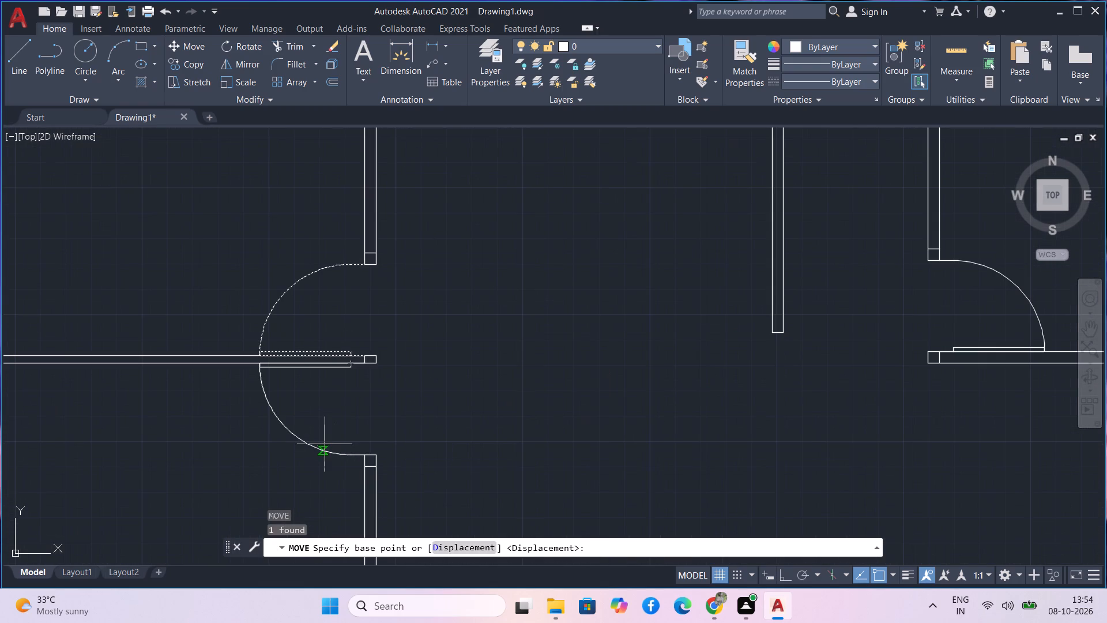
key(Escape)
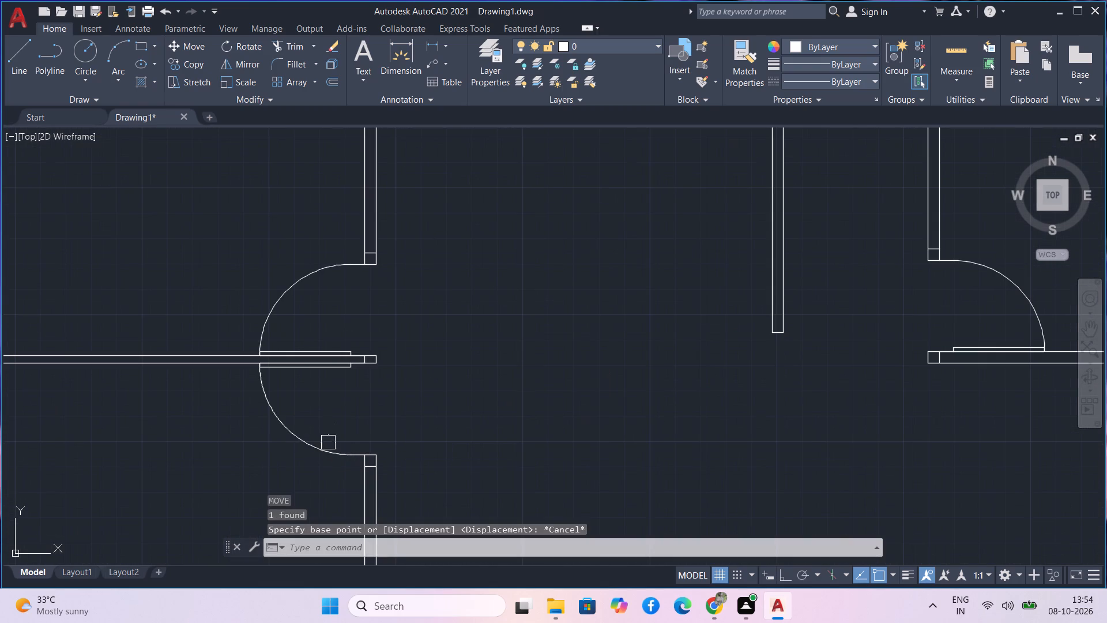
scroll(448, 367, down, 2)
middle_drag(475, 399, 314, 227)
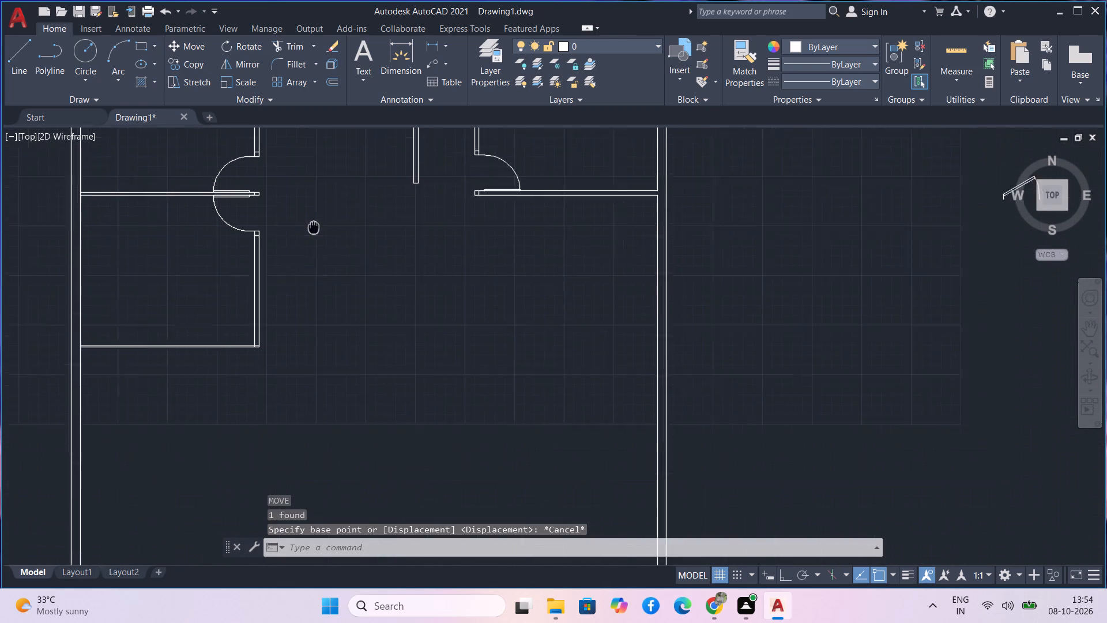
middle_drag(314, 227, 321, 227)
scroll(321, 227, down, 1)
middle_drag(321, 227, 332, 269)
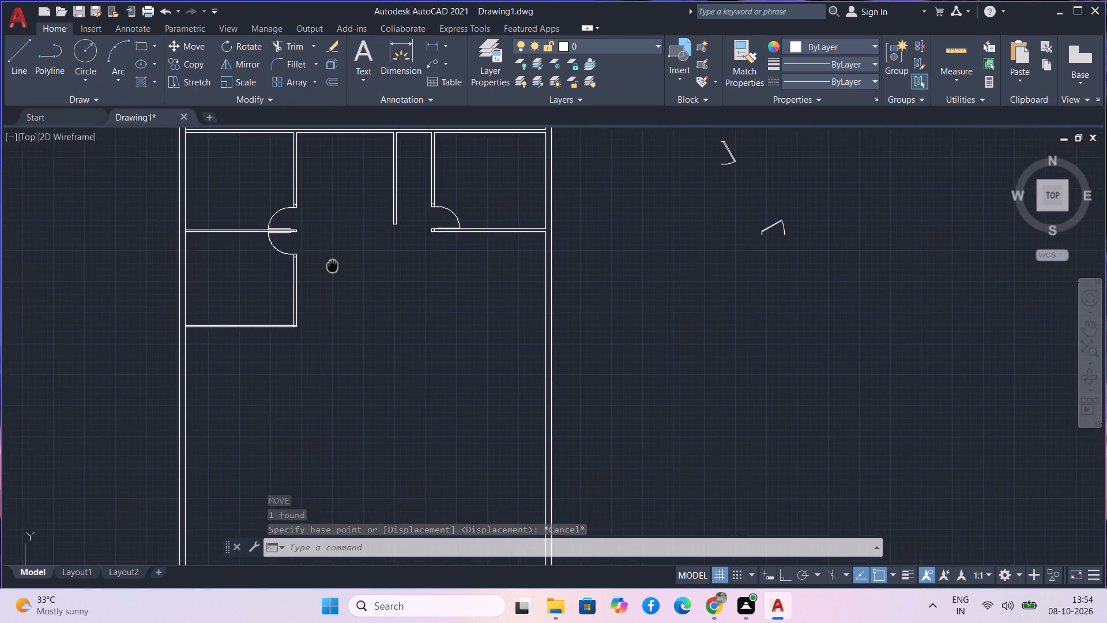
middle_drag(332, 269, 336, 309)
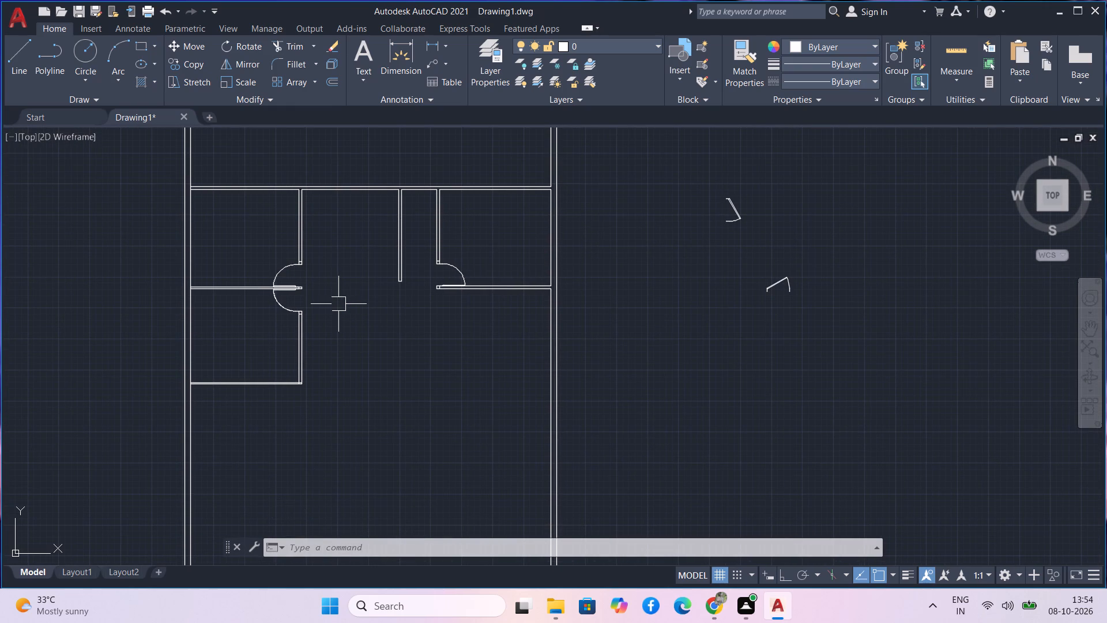
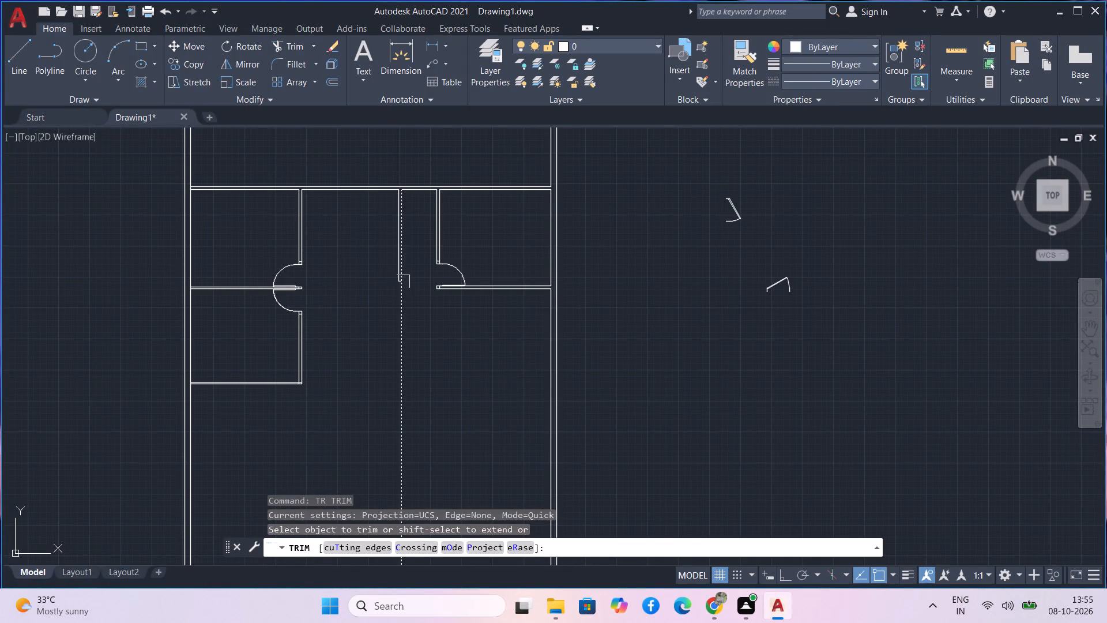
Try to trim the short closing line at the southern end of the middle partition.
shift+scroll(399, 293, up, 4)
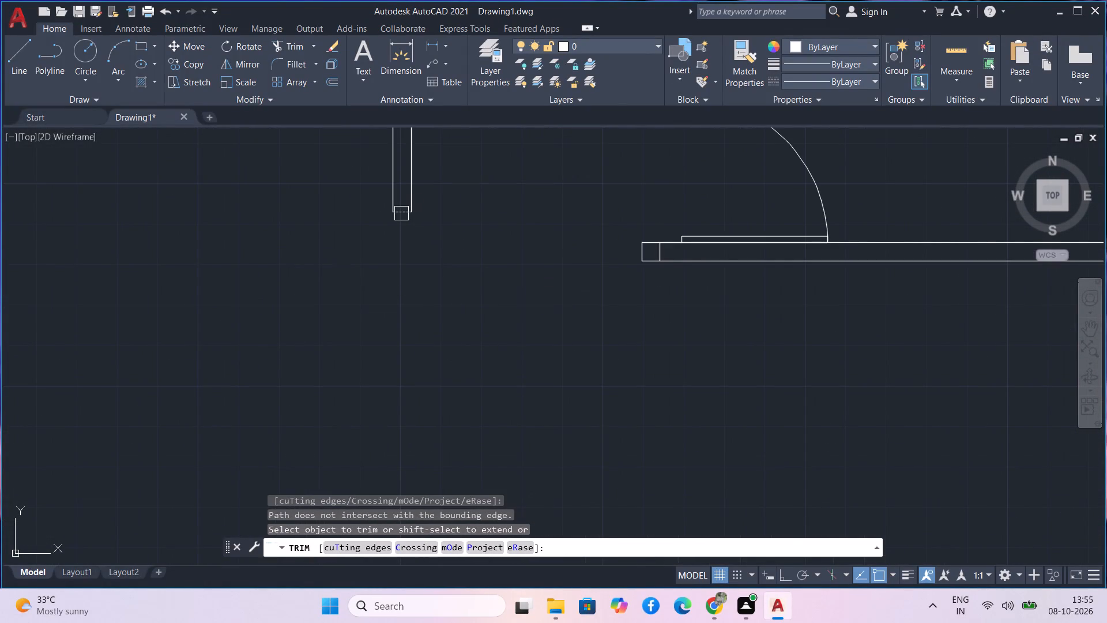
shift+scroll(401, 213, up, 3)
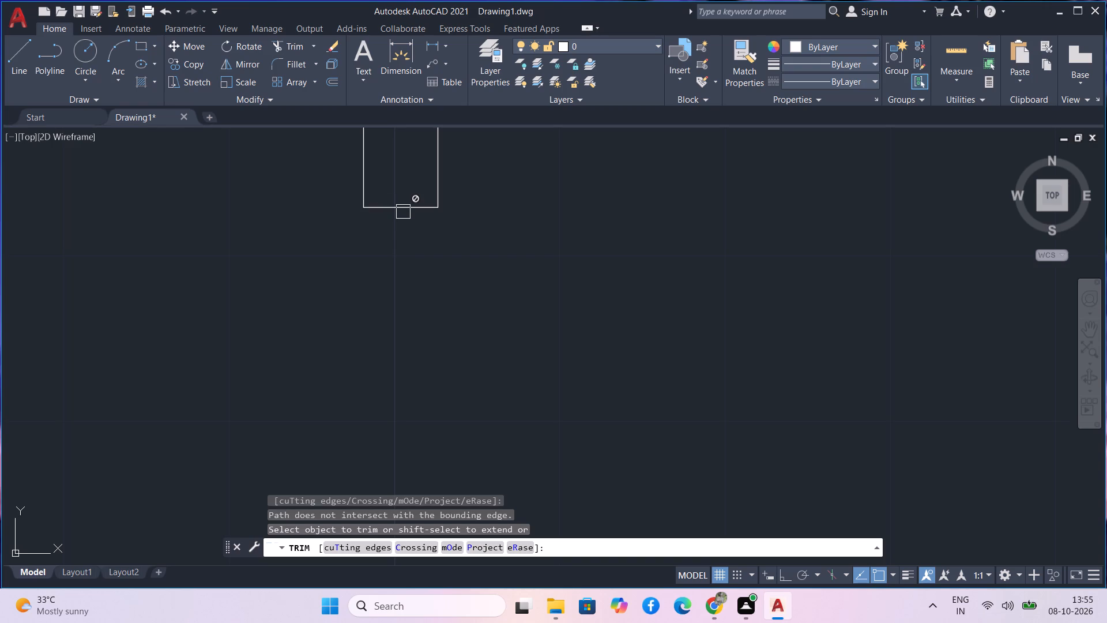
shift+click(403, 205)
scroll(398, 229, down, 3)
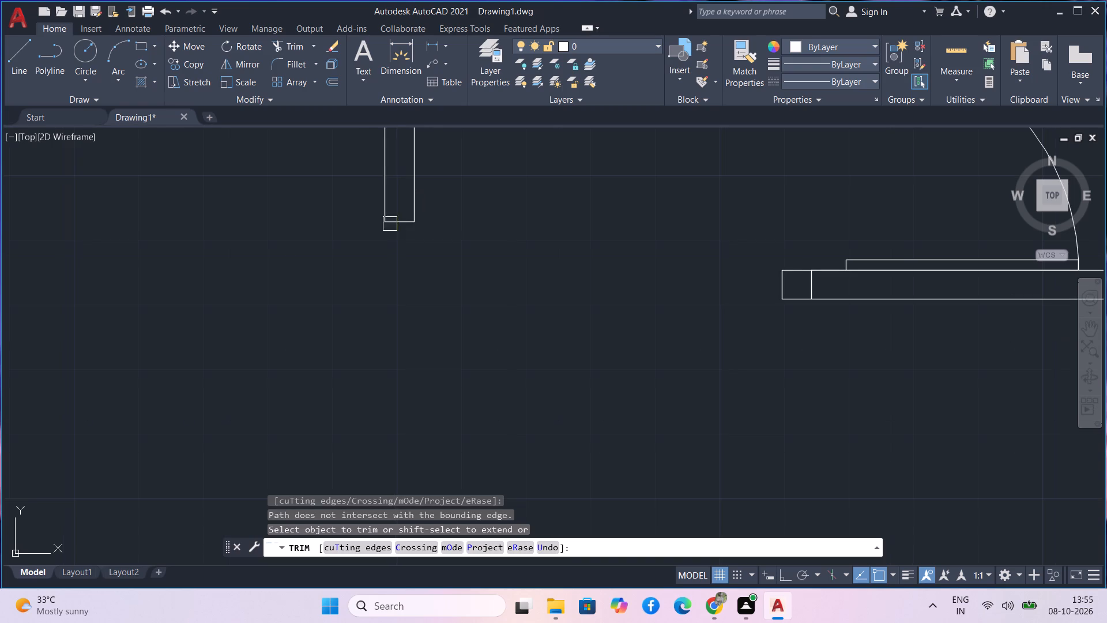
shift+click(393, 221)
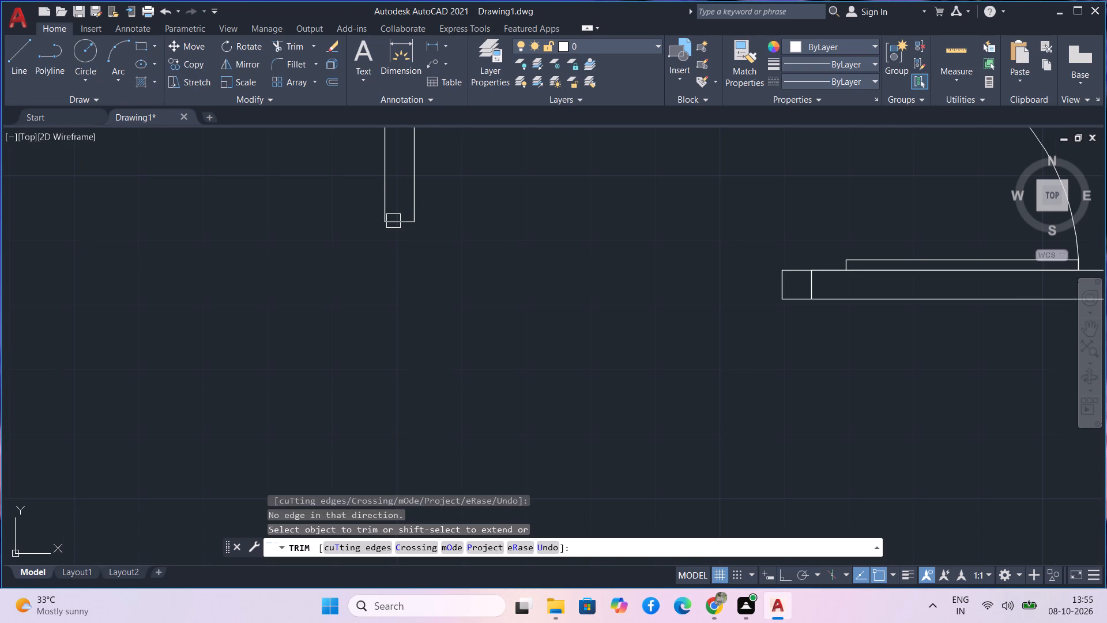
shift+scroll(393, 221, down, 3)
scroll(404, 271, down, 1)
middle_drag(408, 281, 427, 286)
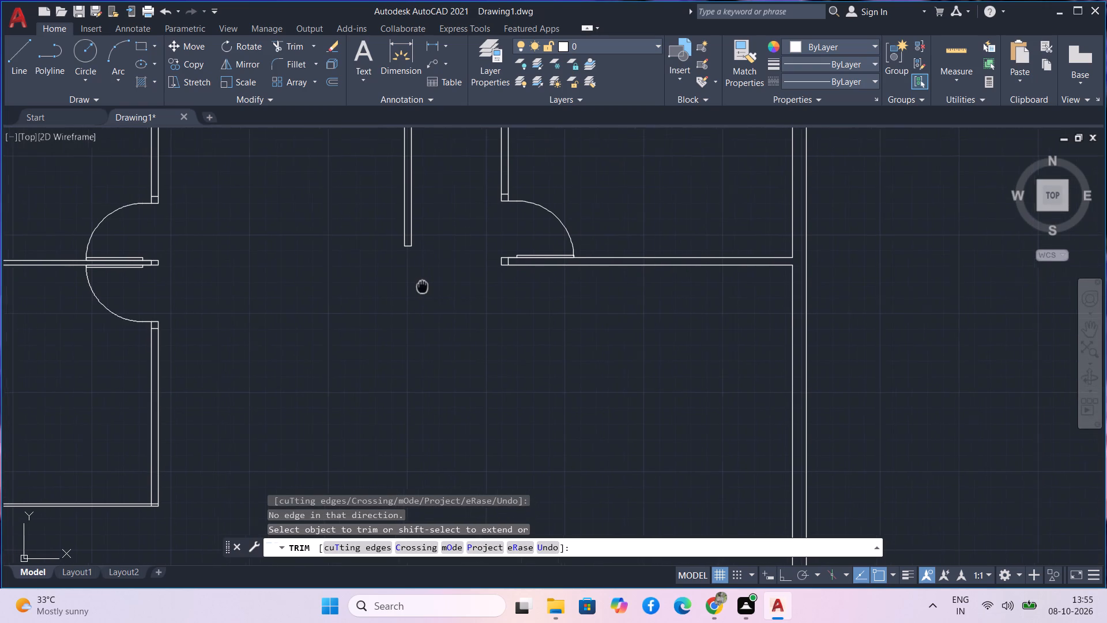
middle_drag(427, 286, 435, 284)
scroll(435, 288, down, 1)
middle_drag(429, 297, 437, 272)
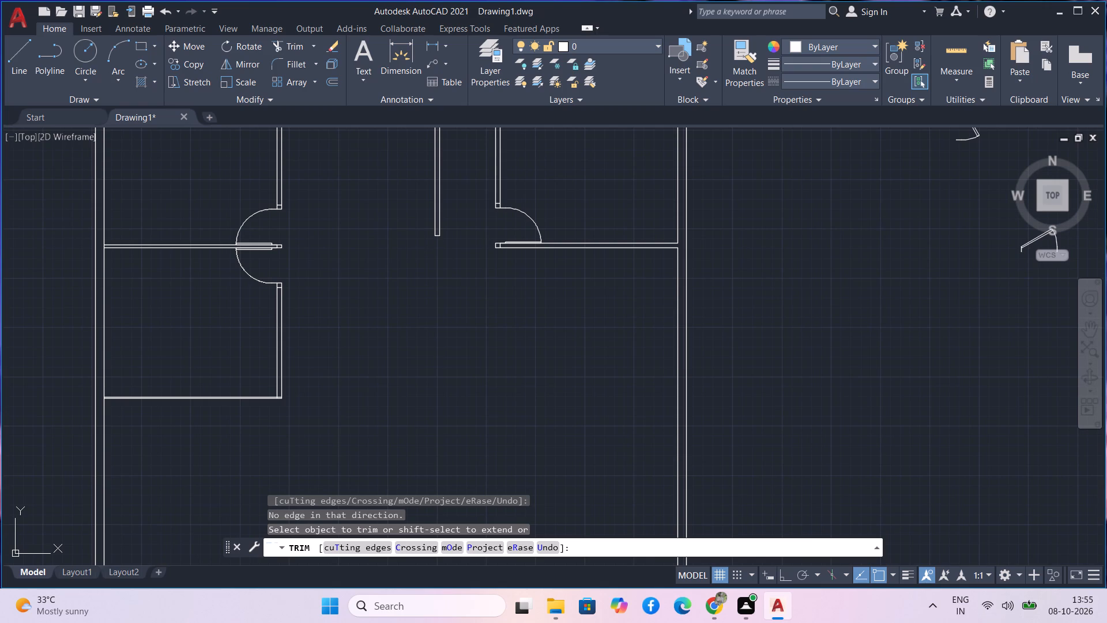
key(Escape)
Draw a horizontal line about 12'-5" long westward from the southwest corner of the middle partition's end, with Ortho on.
text(l)
key(space)
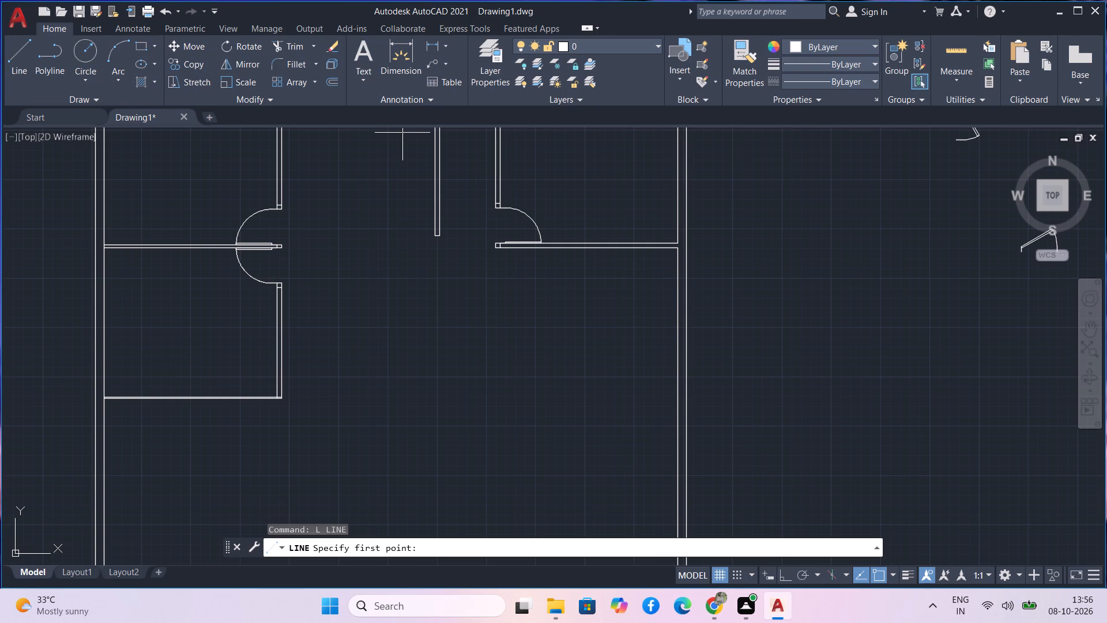
scroll(459, 242, up, 2)
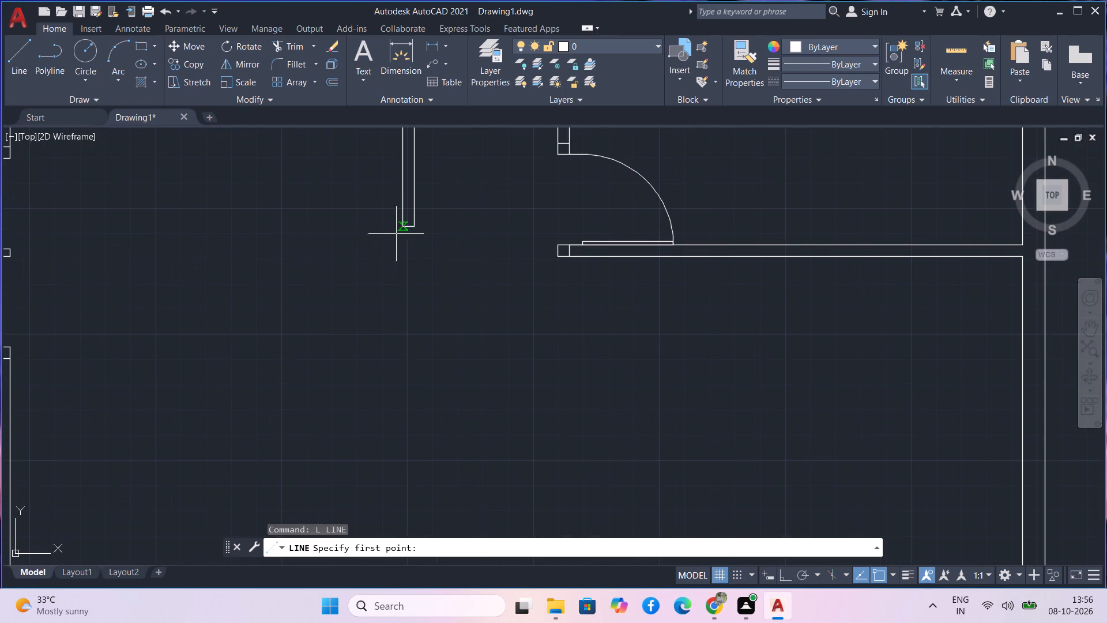
scroll(396, 222, up, 7)
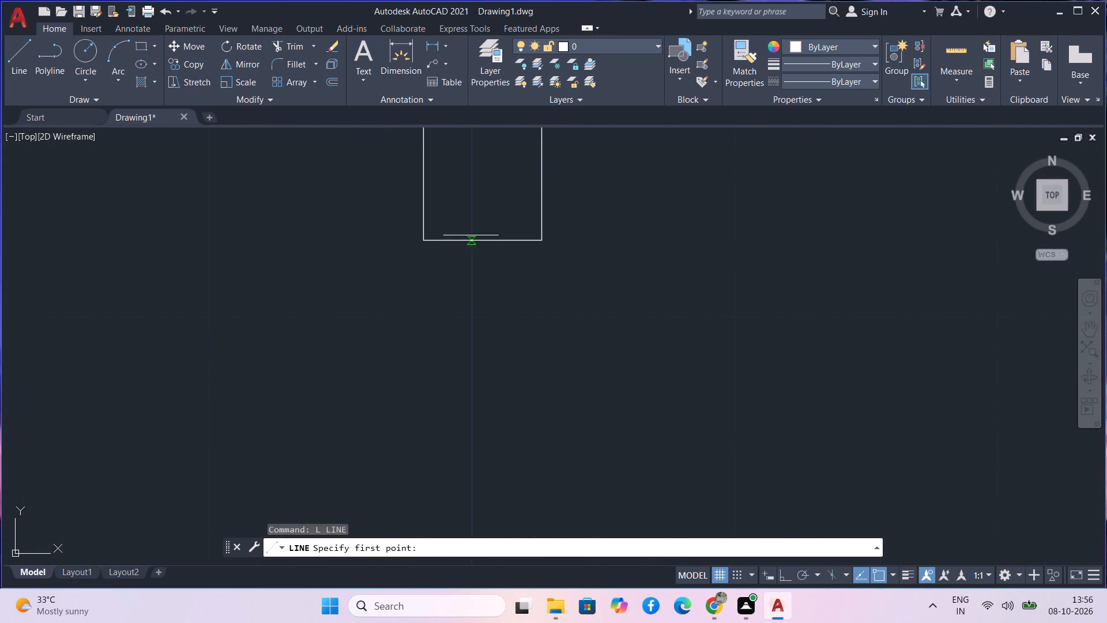
click(420, 239)
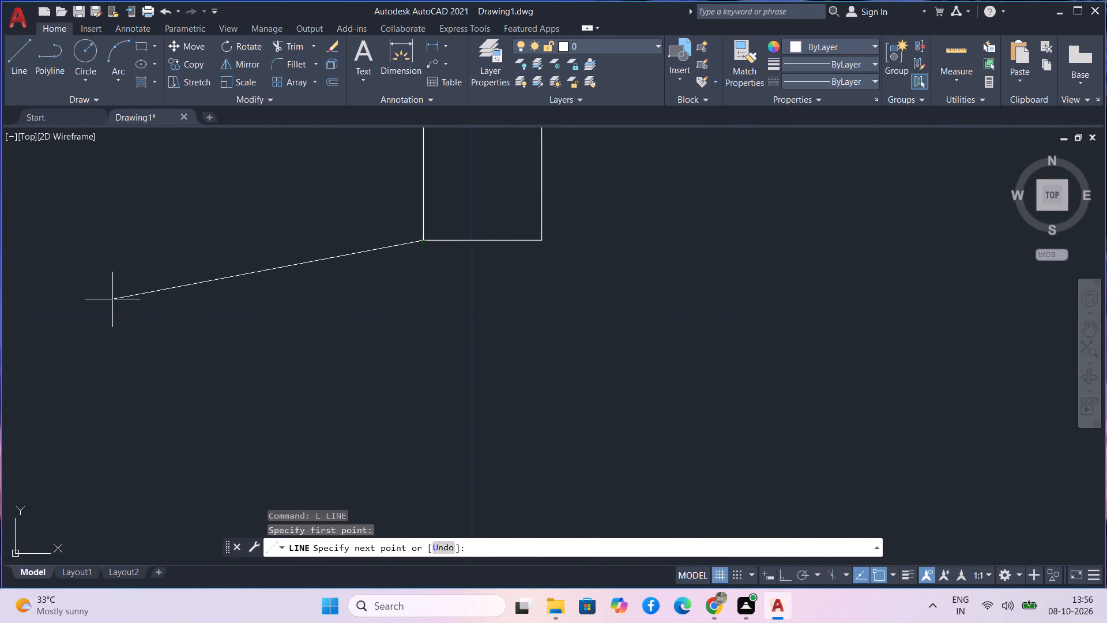
key(F8)
scroll(69, 262, down, 2)
middle_drag(76, 282, 191, 310)
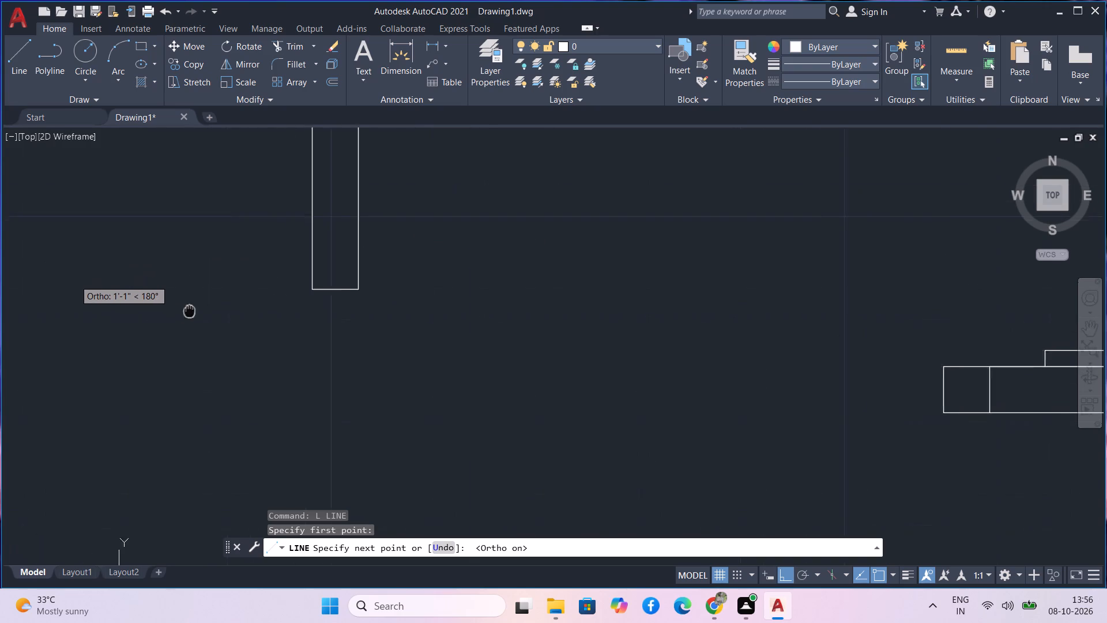
middle_drag(191, 310, 292, 300)
scroll(205, 305, down, 3)
middle_drag(146, 303, 364, 319)
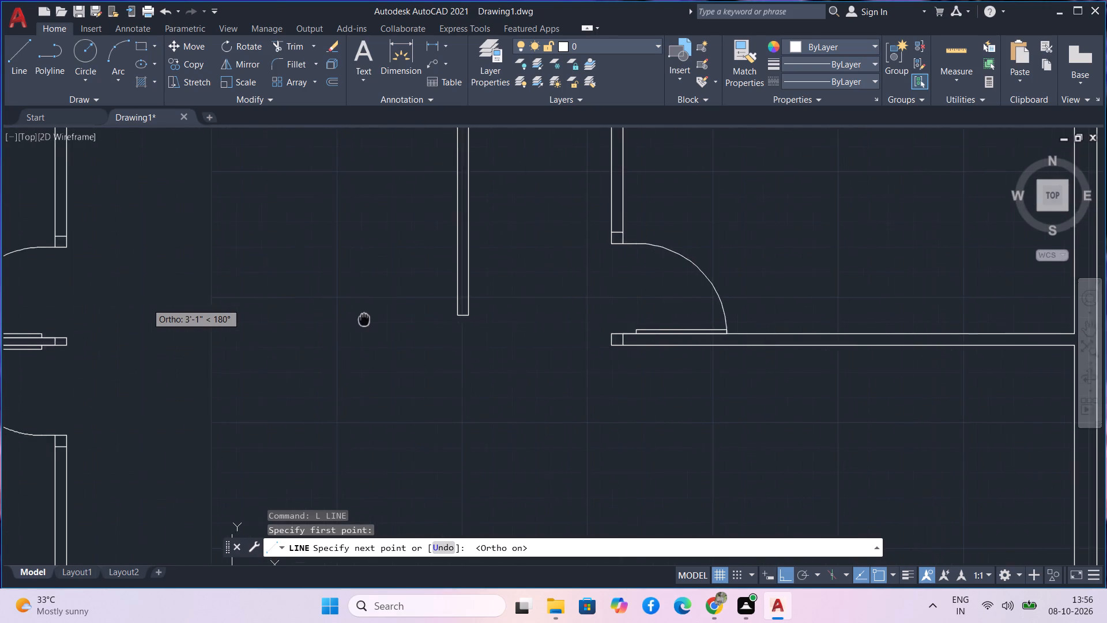
scroll(296, 308, down, 1)
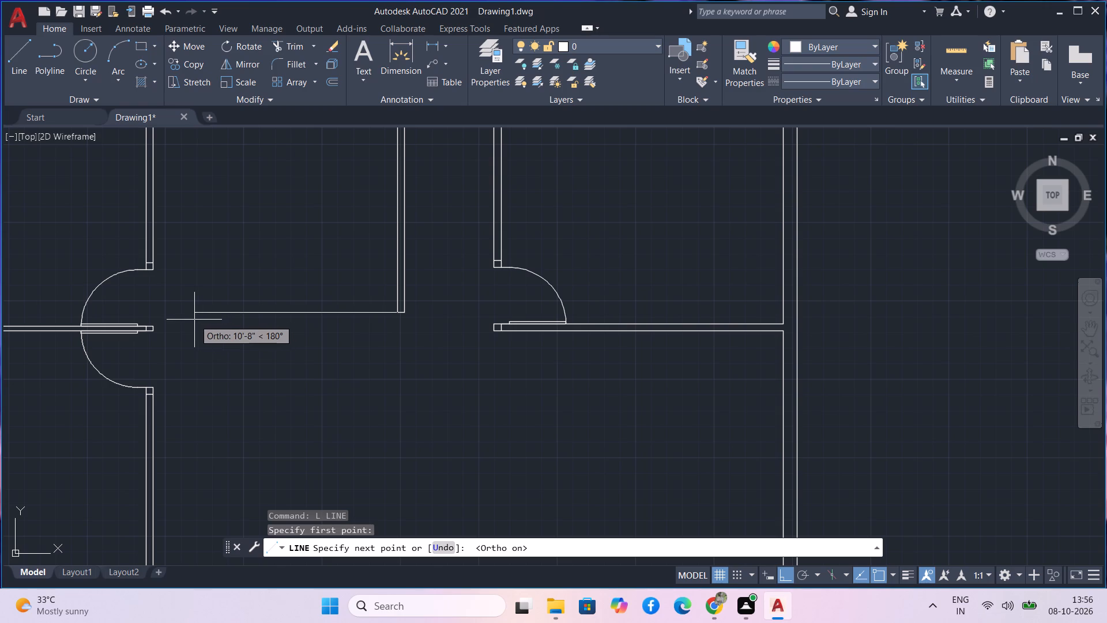
click(163, 322)
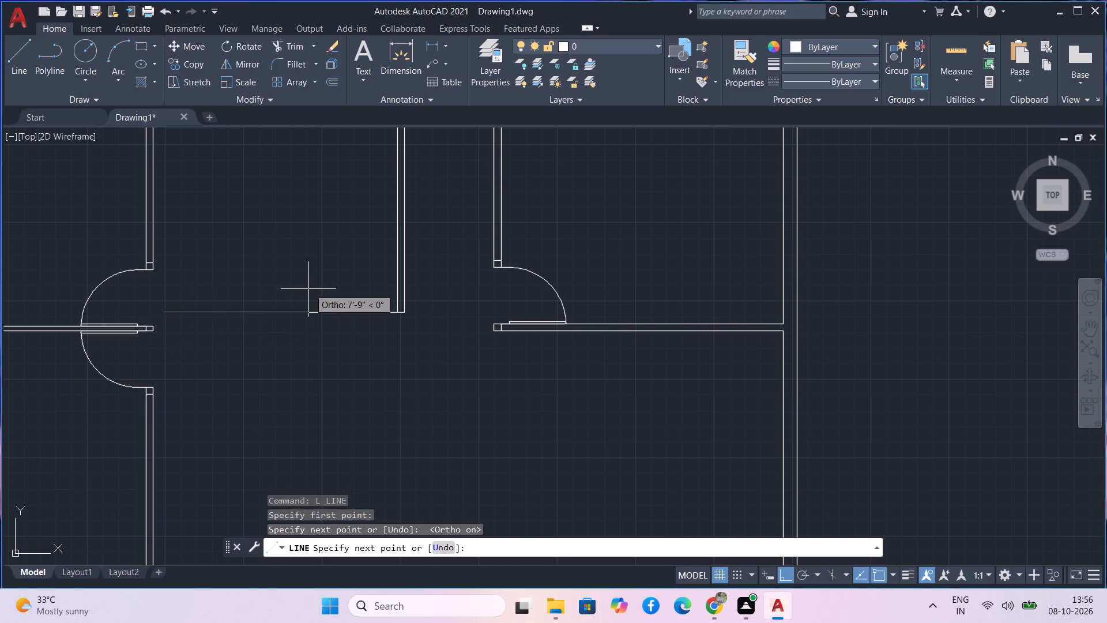
key(Escape)
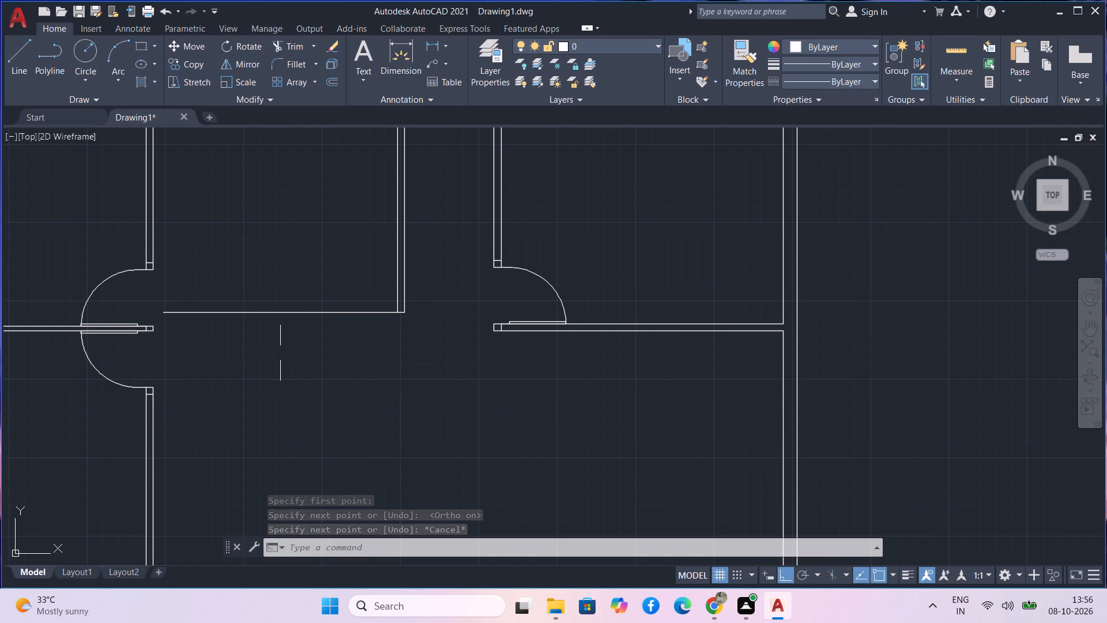
Start an Offset with a distance of 12.
middle_drag(317, 380, 404, 366)
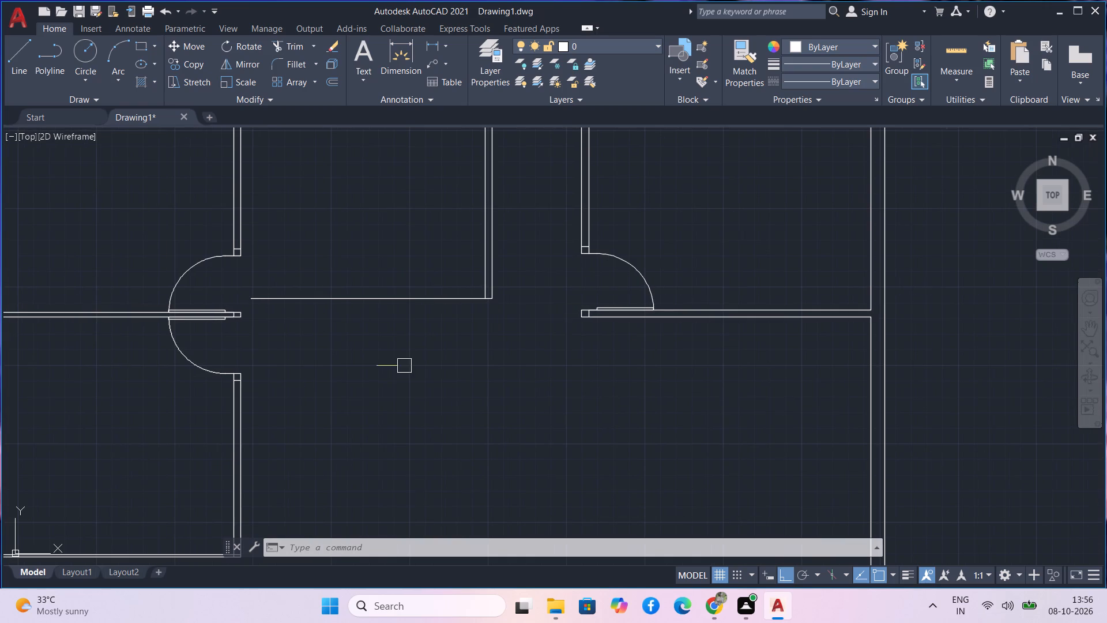
text(o)
key(space)
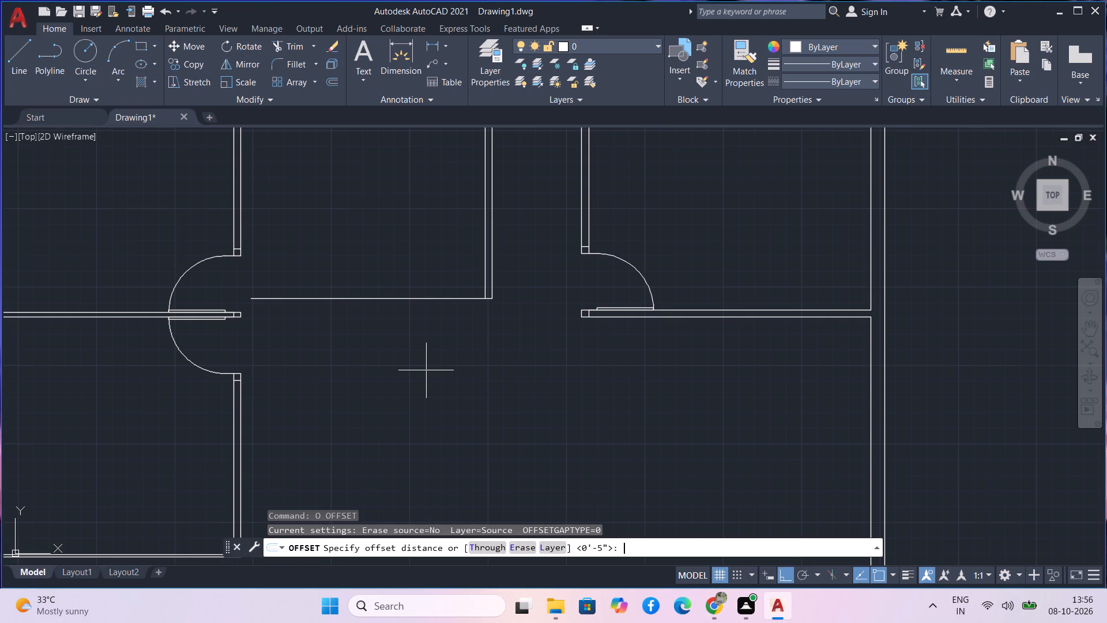
text(12)
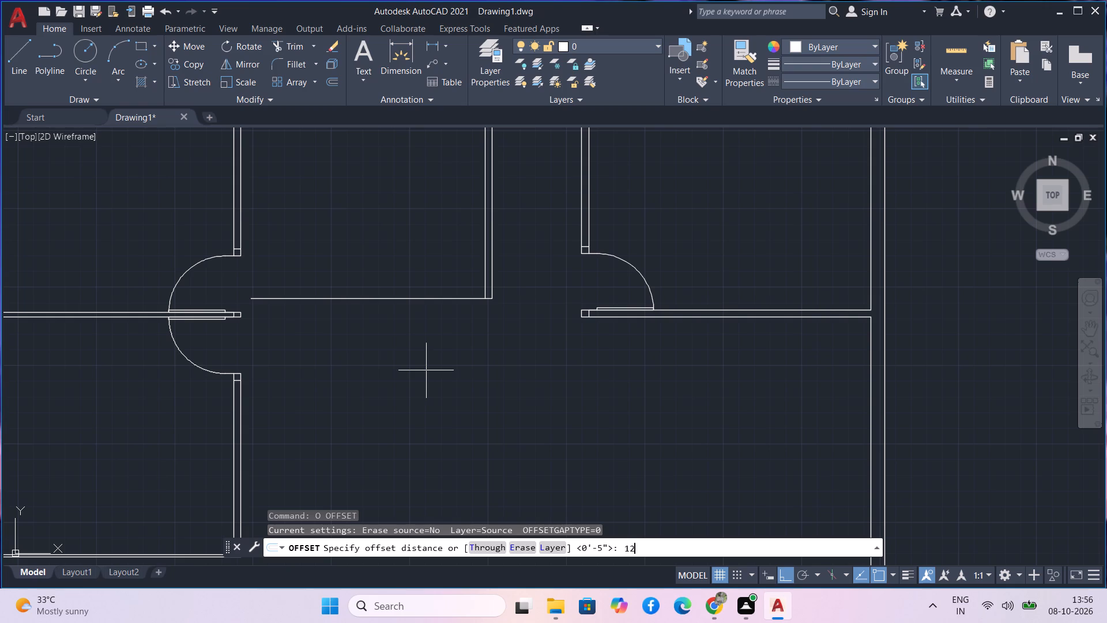
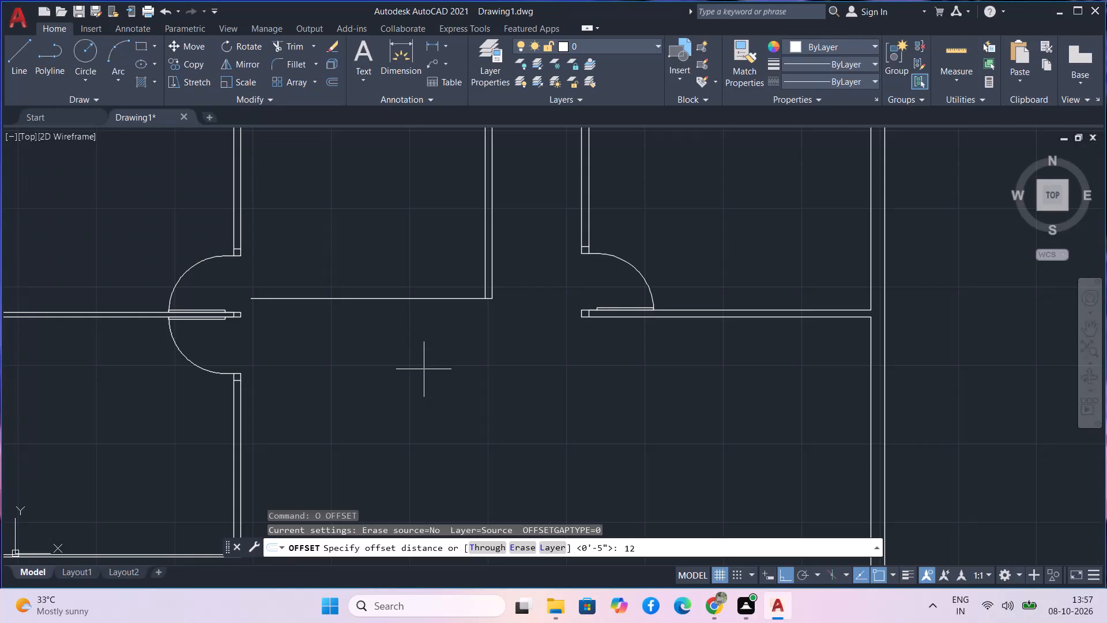
Offset the horizontal line at the middle partition's southern end by 12' to the south.
key(apostrophe)
key(Return)
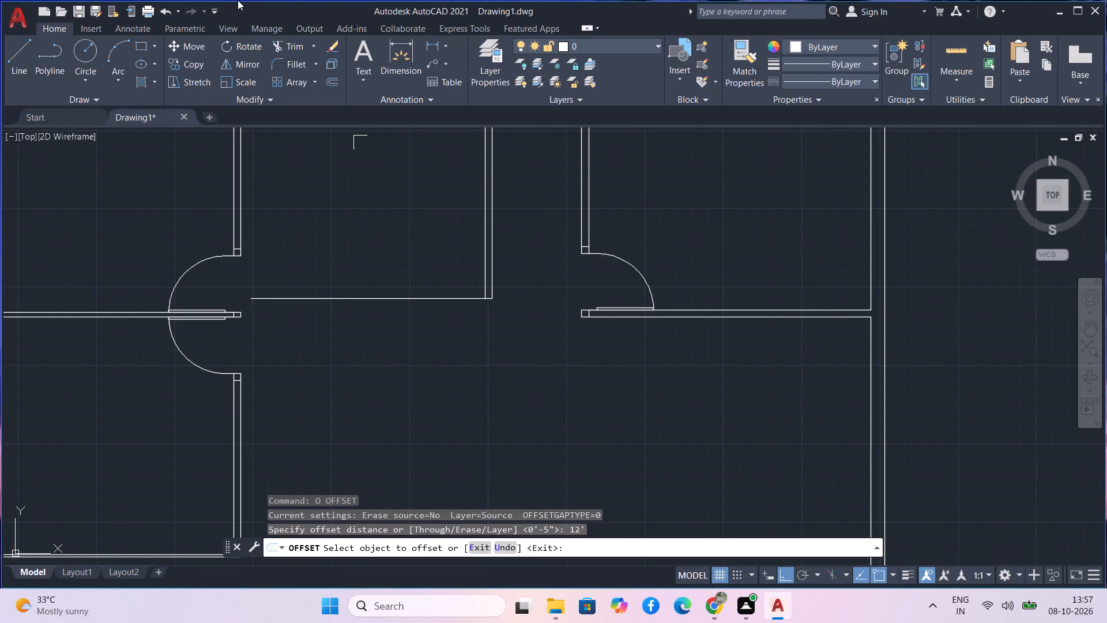
click(404, 295)
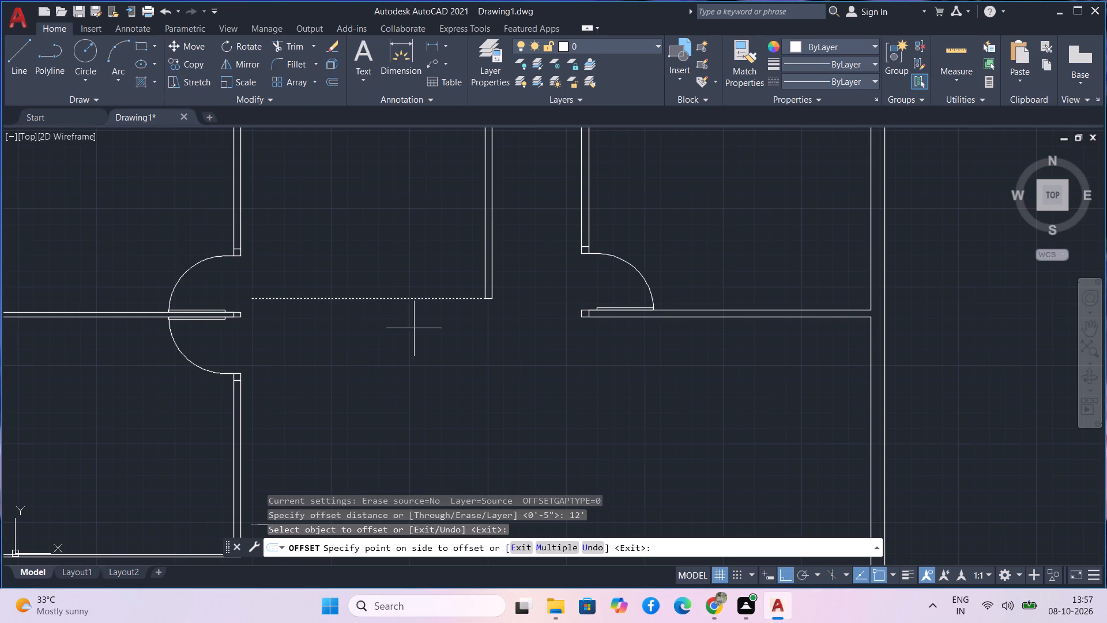
scroll(419, 345, down, 2)
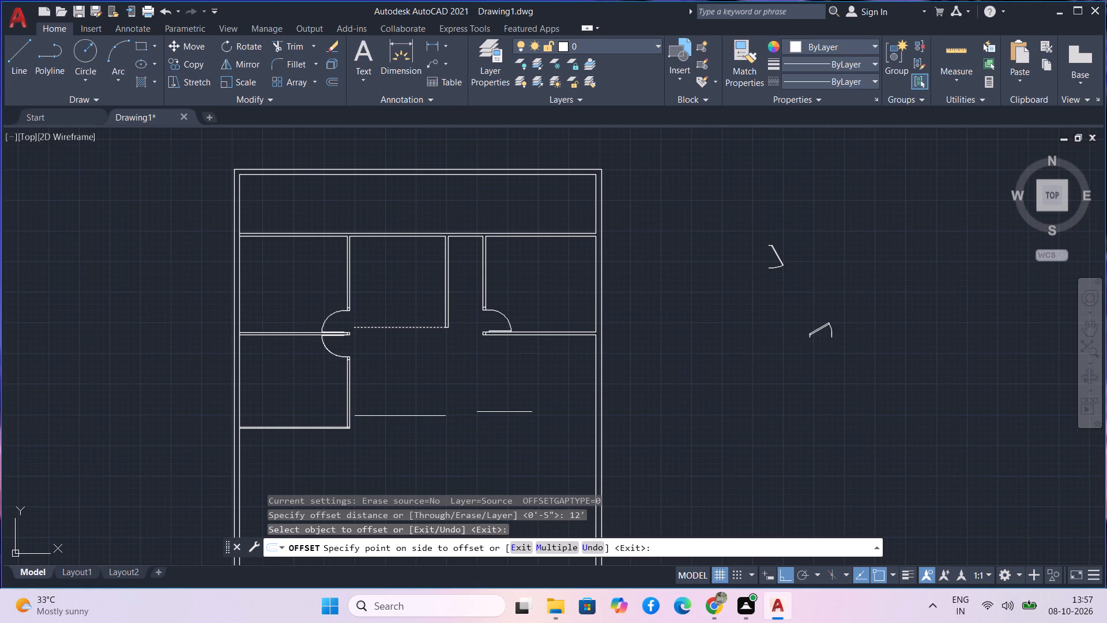
click(504, 412)
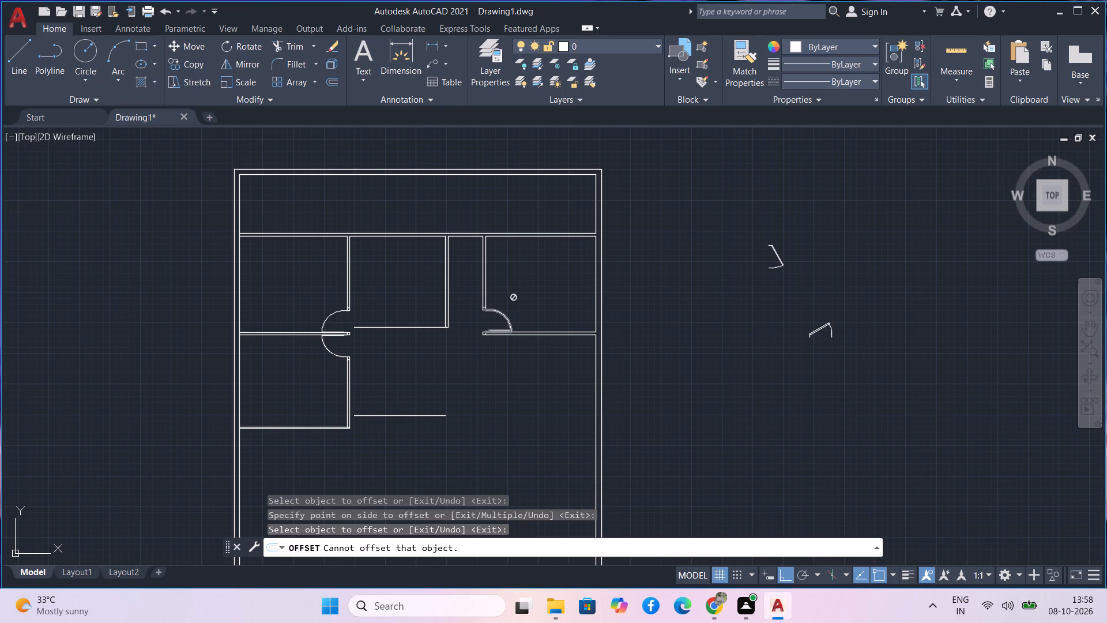
key(Escape)
Offset the south face of the eastern room's bottom wall by 7' to the south.
text(o)
key(space)
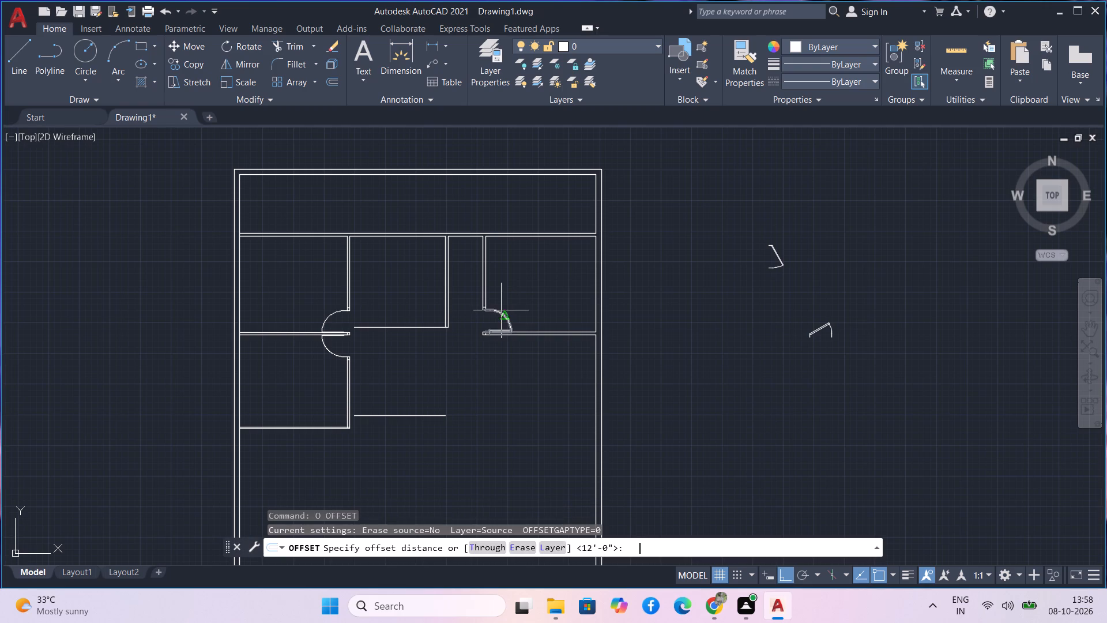
text(7')
key(Return)
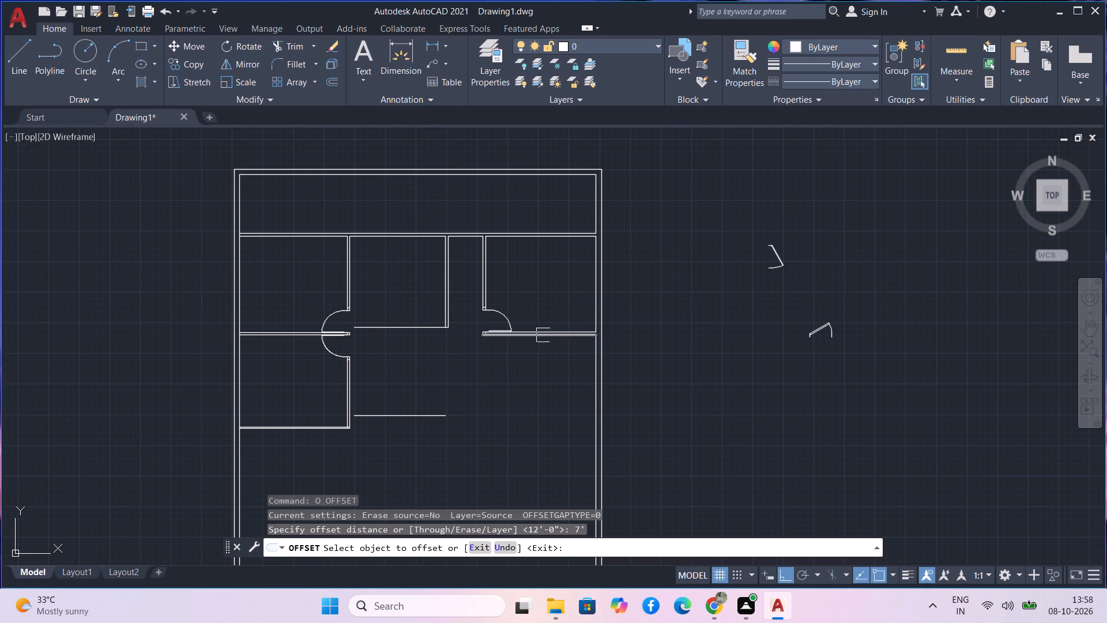
click(549, 341)
click(551, 368)
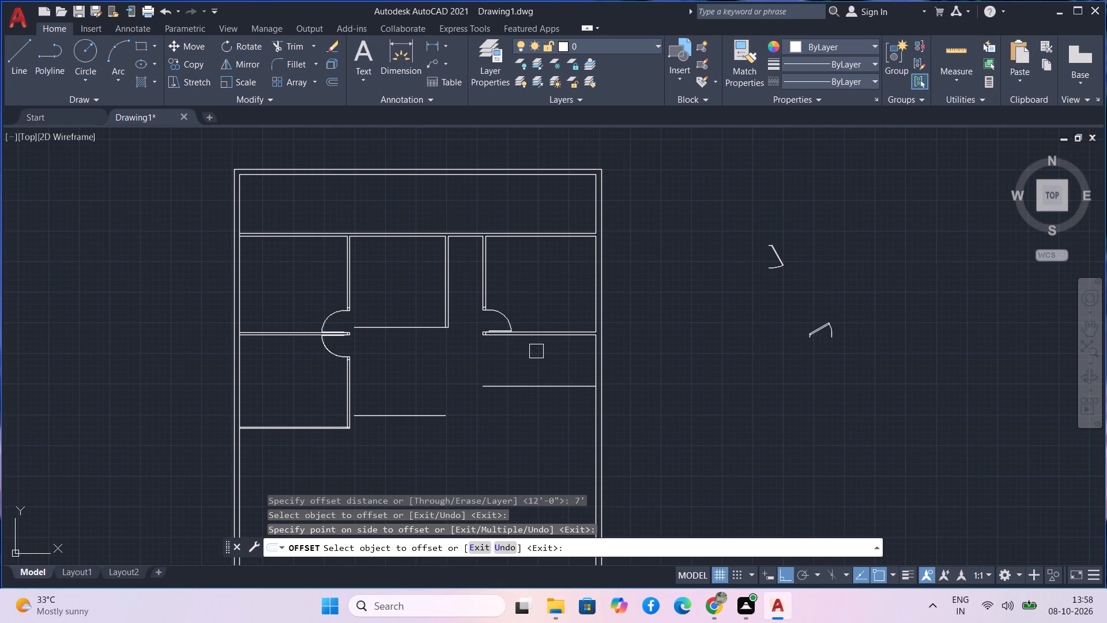
key(Escape)
Move the lower free-standing horizontal line about 4'-4" east, with Ortho on.
text(m)
key(space)
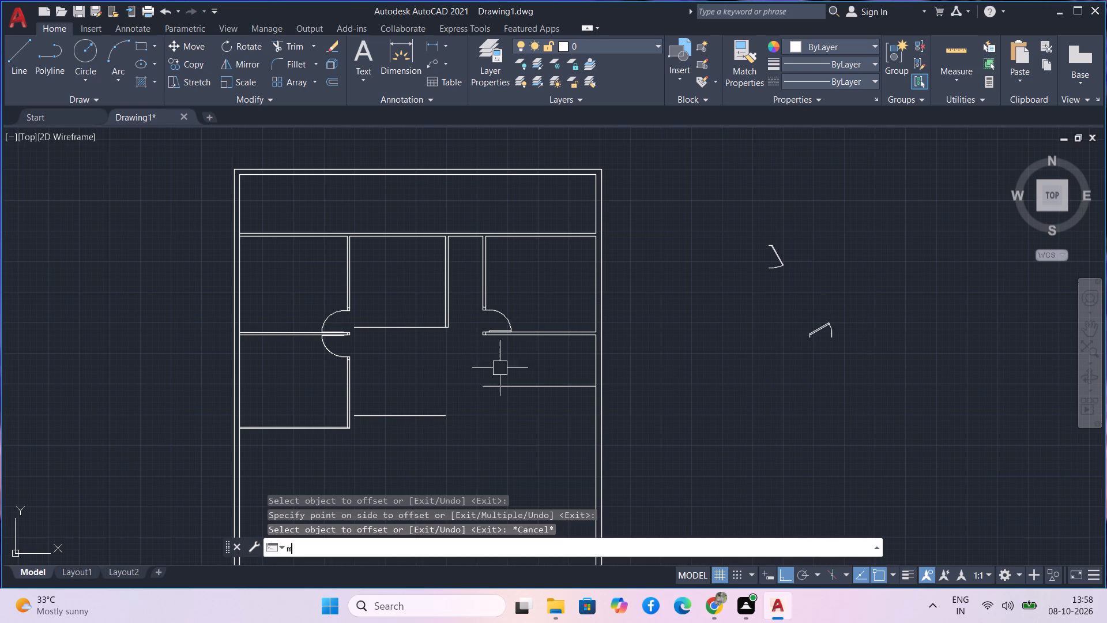
click(416, 414)
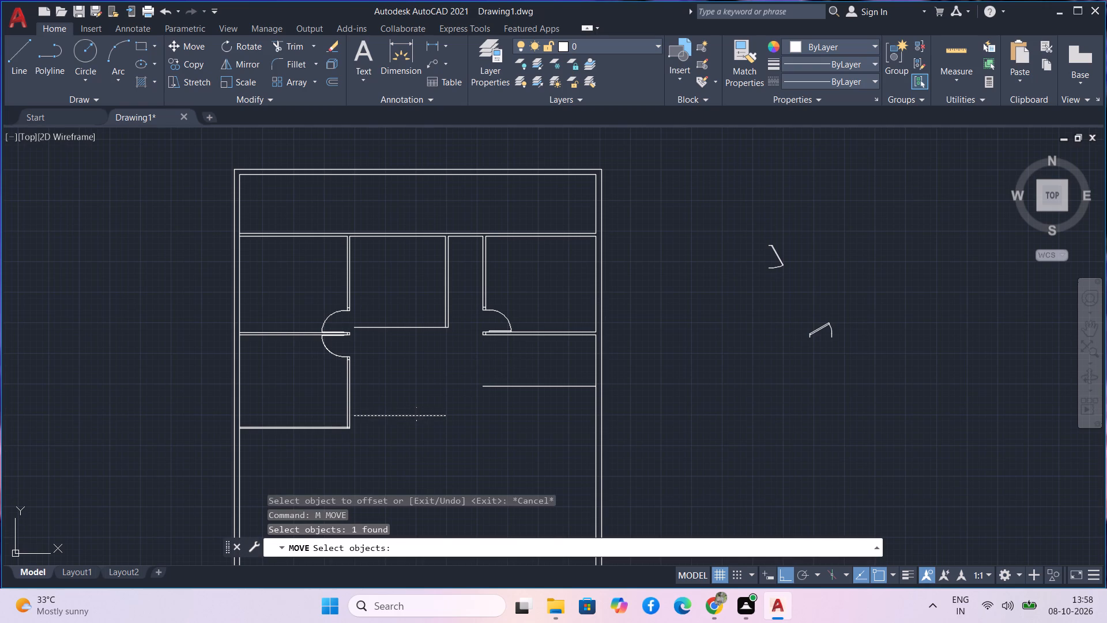
key(space)
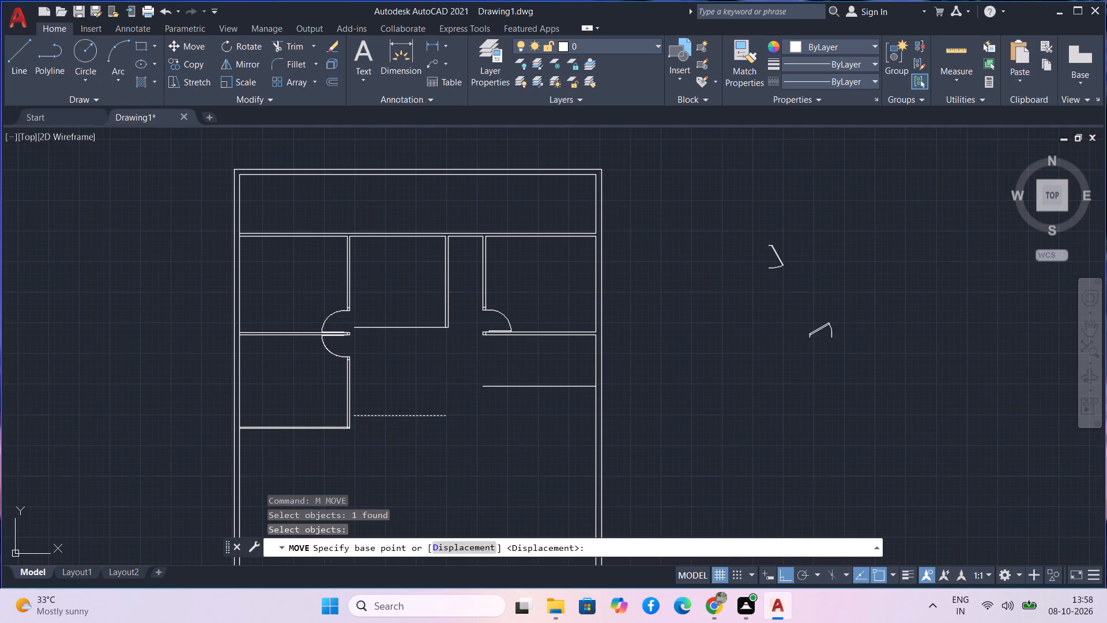
click(445, 418)
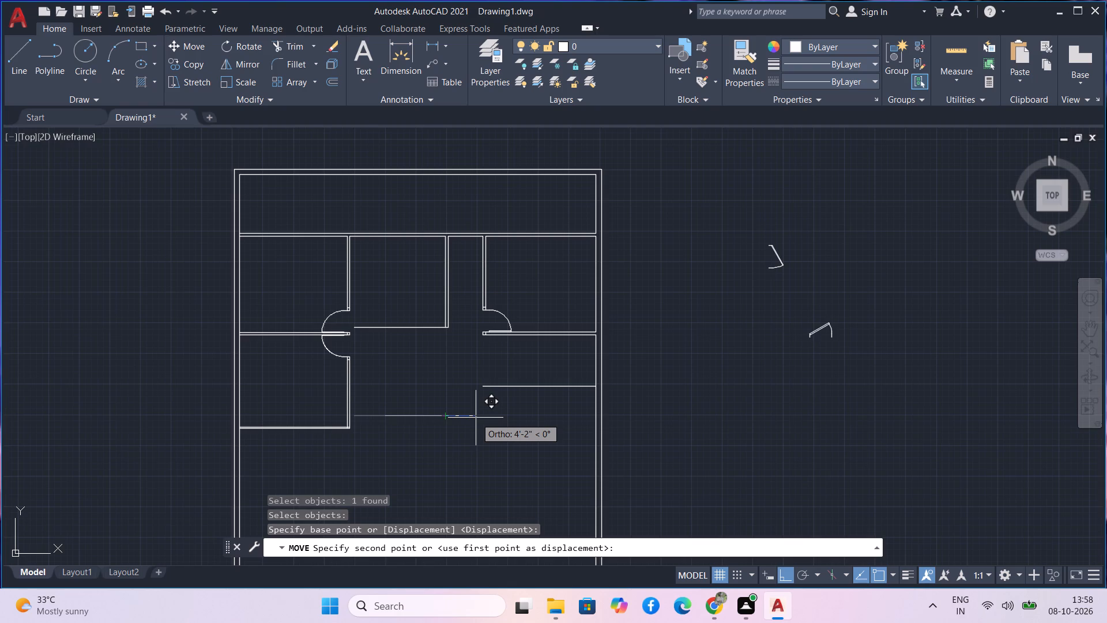
scroll(476, 418, up, 3)
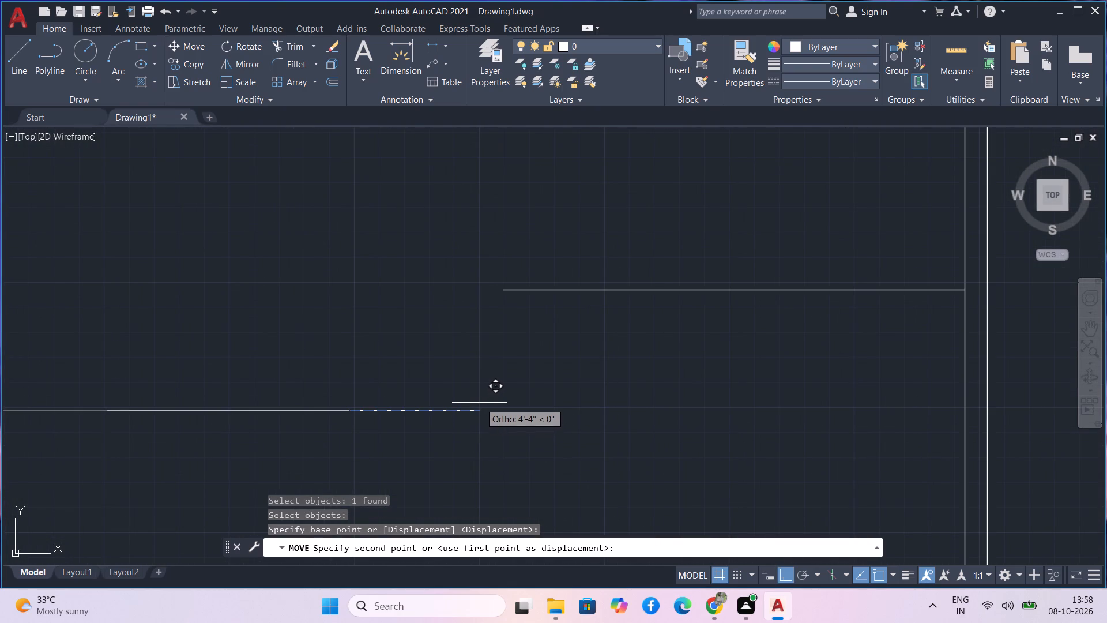
click(480, 403)
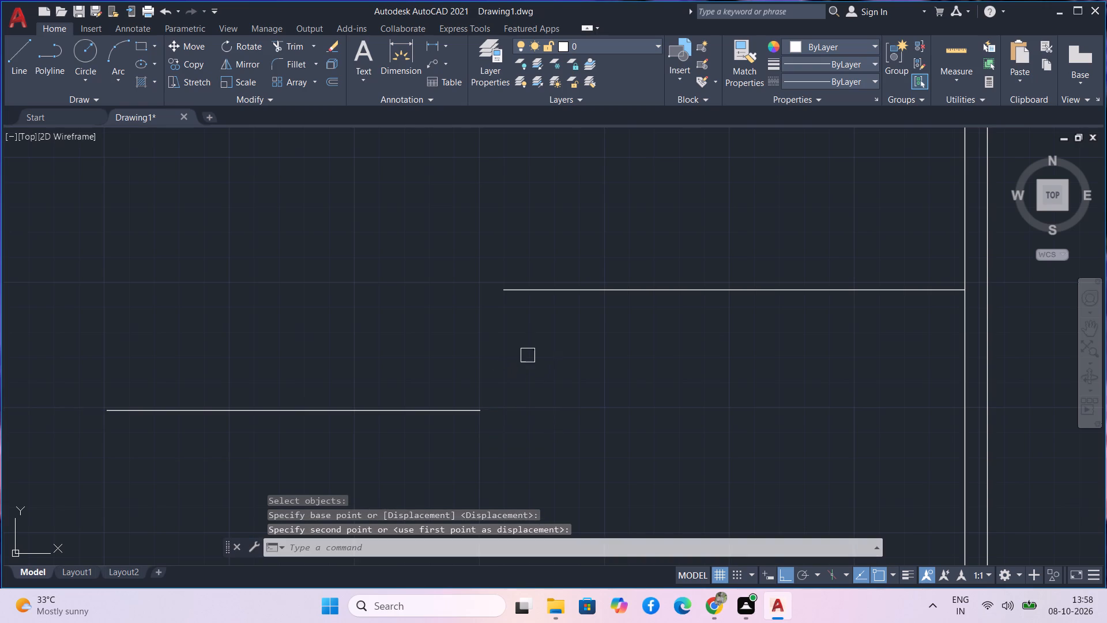
key(Escape)
Offset the east face of the lower western room's partition by 13' to the east.
scroll(222, 304, down, 2)
middle_drag(222, 304, 302, 343)
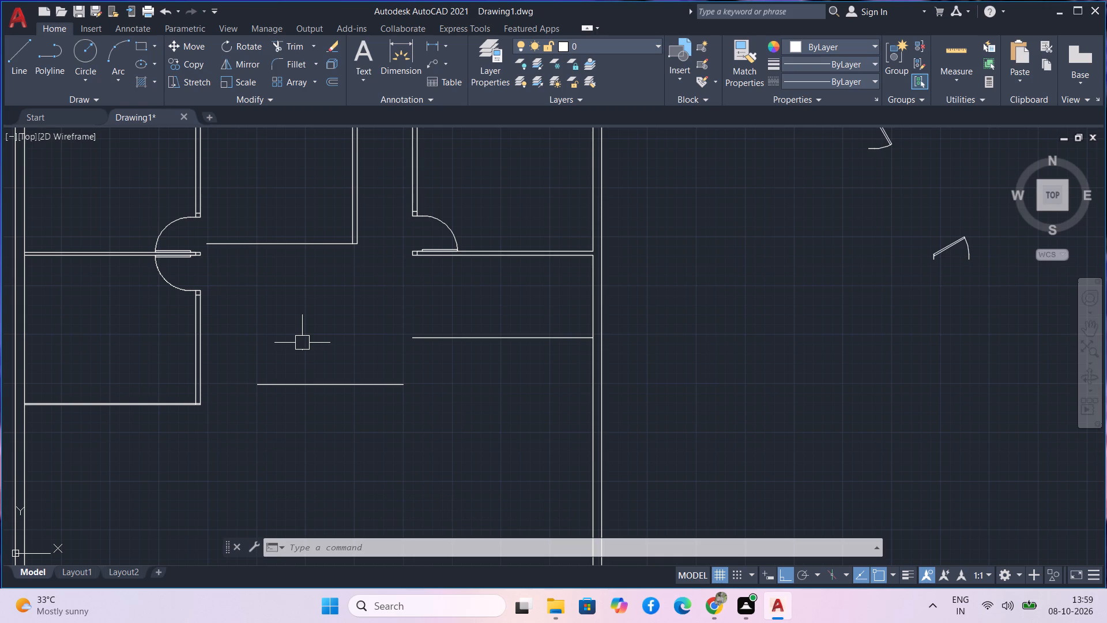
text(o)
key(space)
text(13)
key(apostrophe)
key(Return)
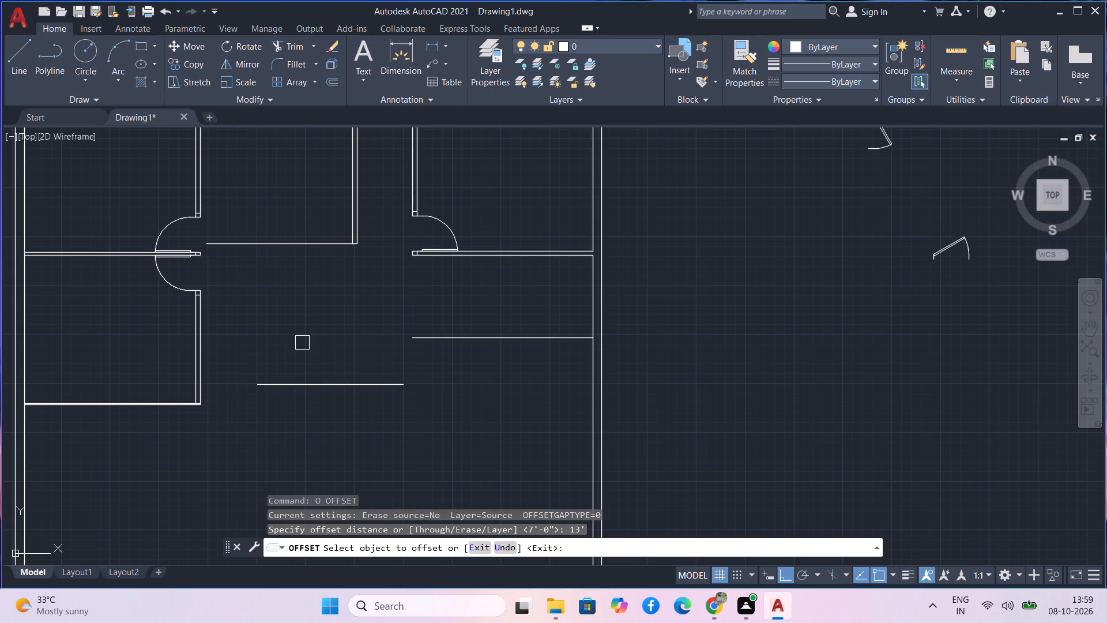
click(206, 333)
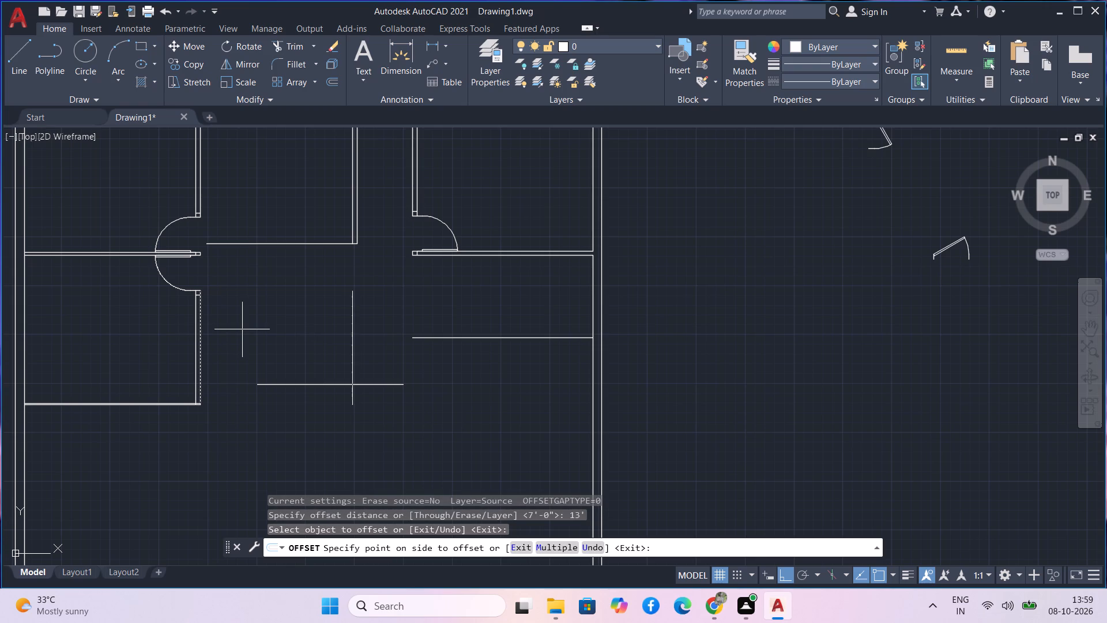
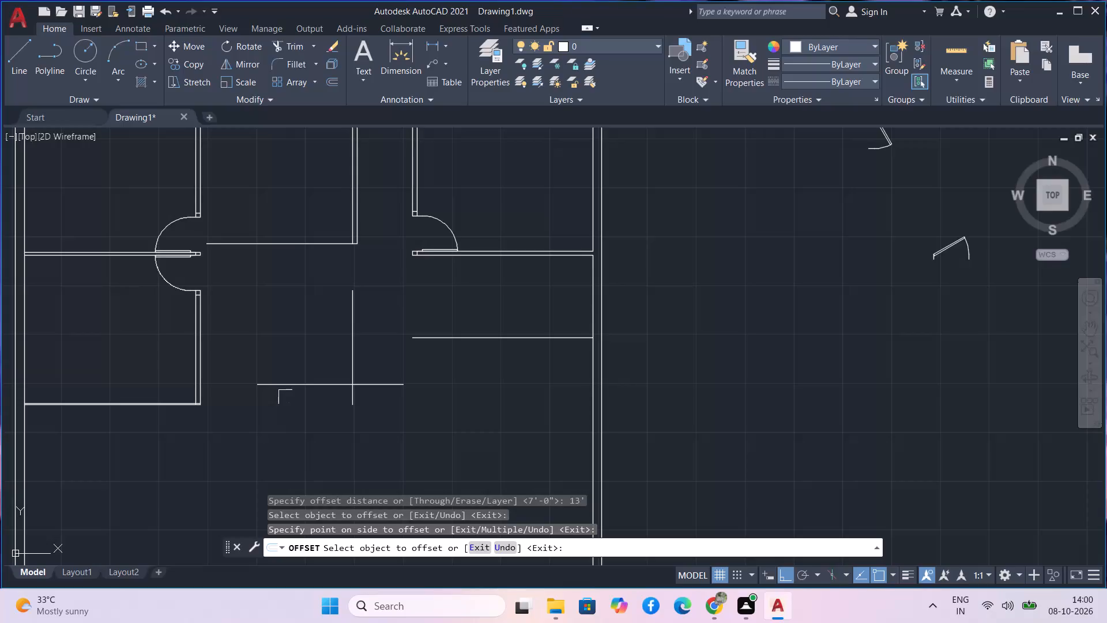
Delete the lower free-standing horizontal line that crosses the vertical line south of the middle partition.
key(Escape)
drag(285, 397, 279, 353)
click(276, 340)
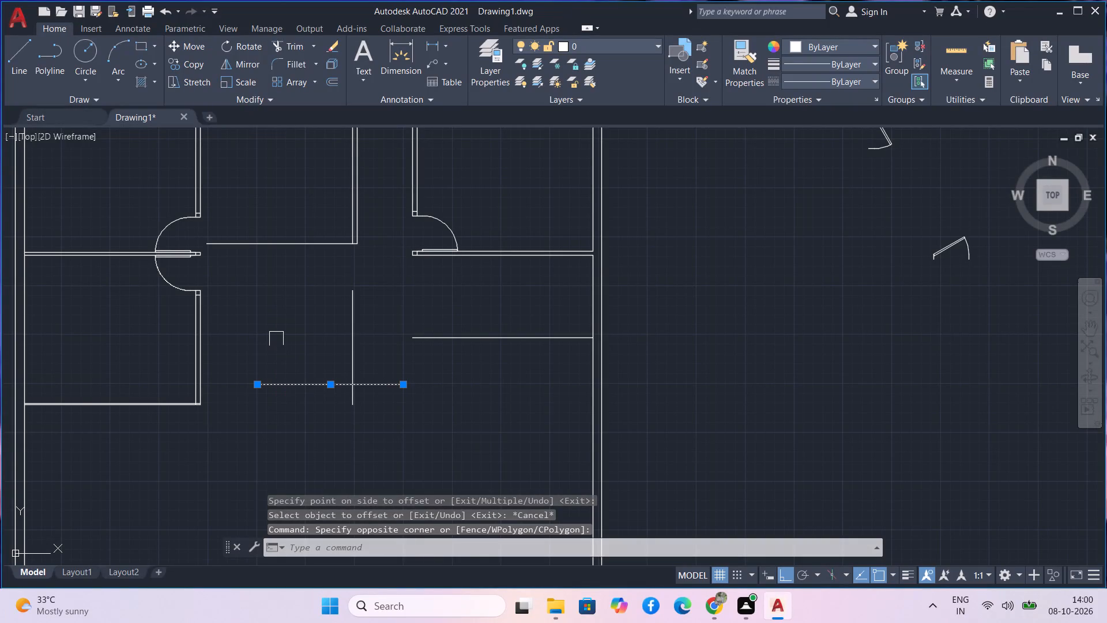
key(Delete)
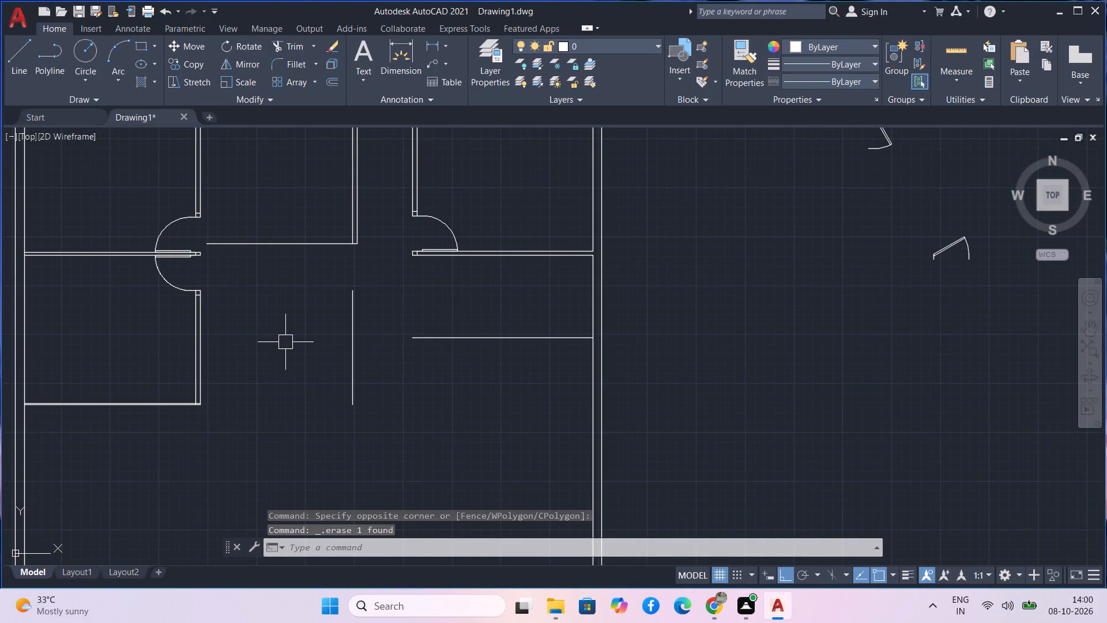
Offset the horizontal line at the middle partition's southern end by 12' to the south.
text(o 12')
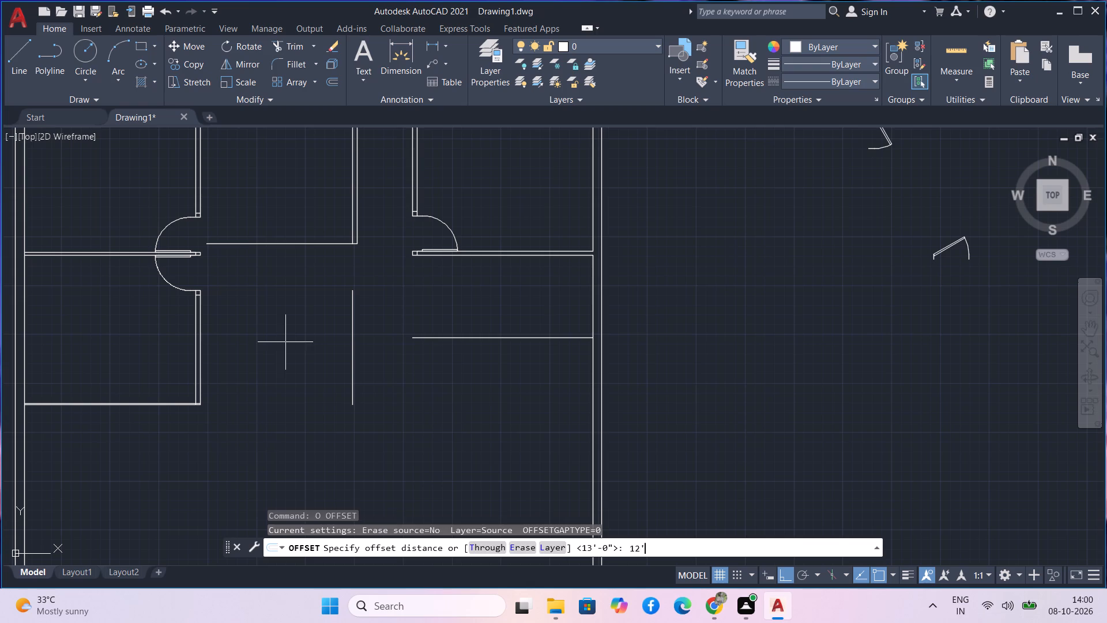
key(Return)
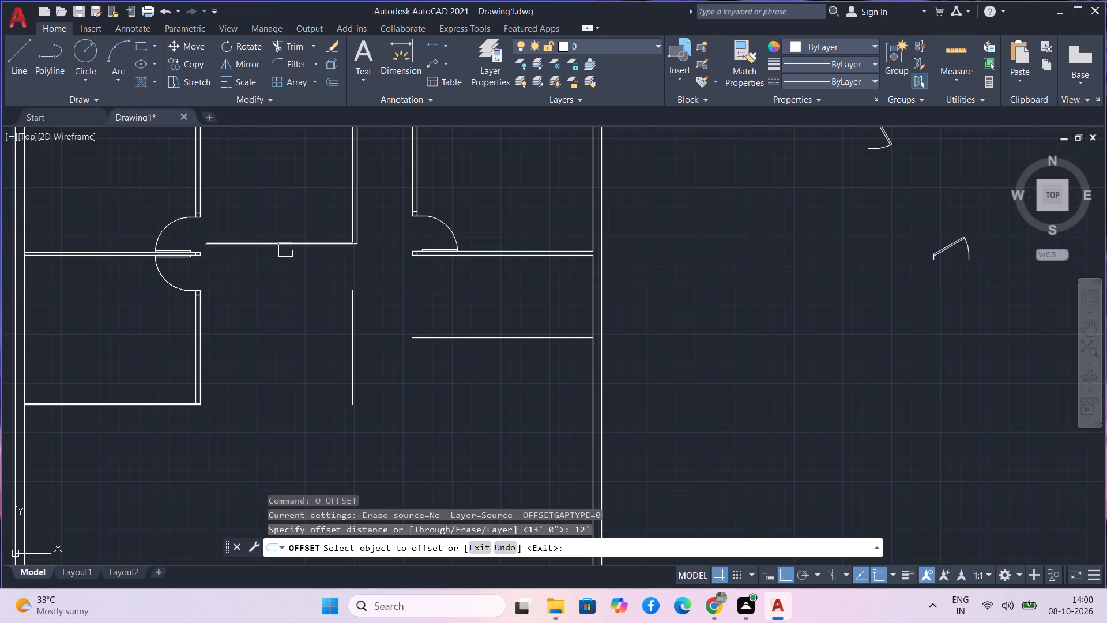
click(285, 249)
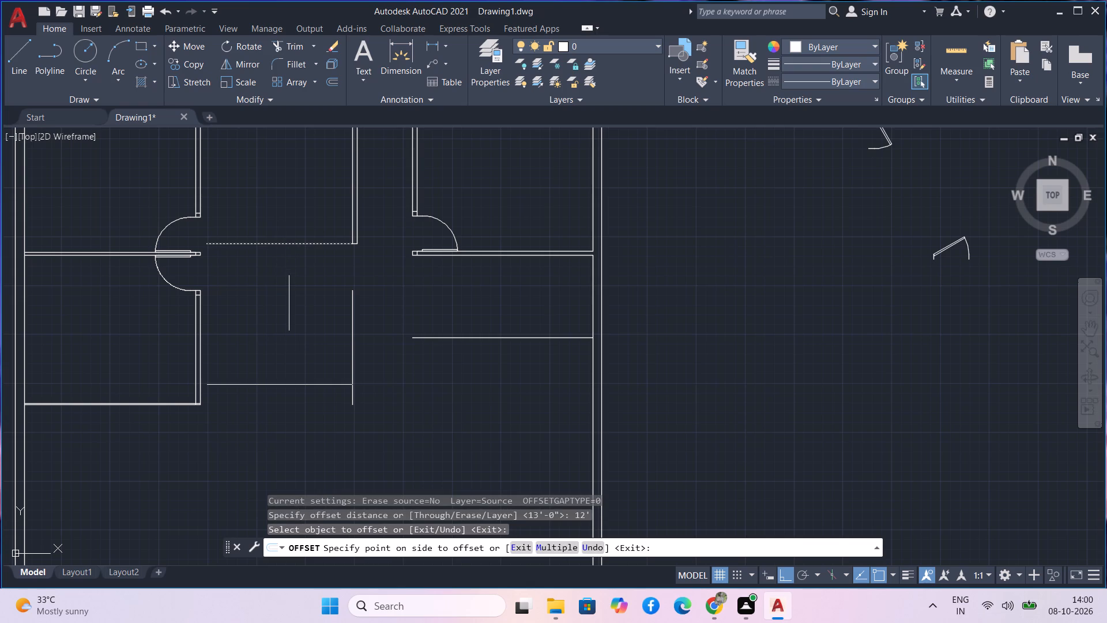
click(289, 303)
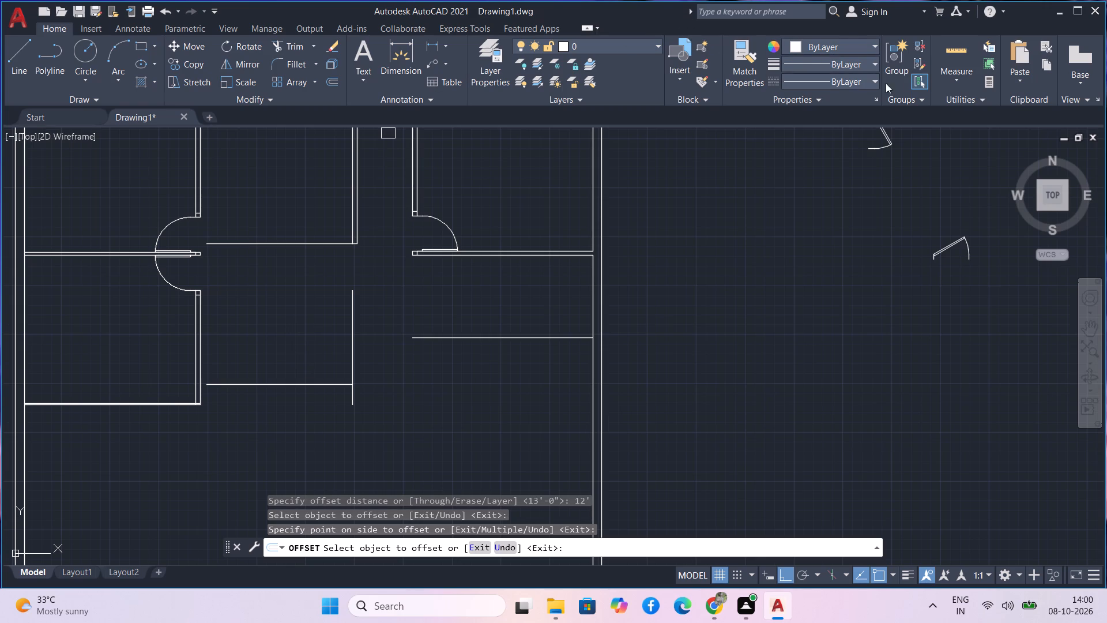
Quick-measure the spacing between the central horizontal lines and from the lower western partition to the vertical line.
drag(947, 47, 948, 39)
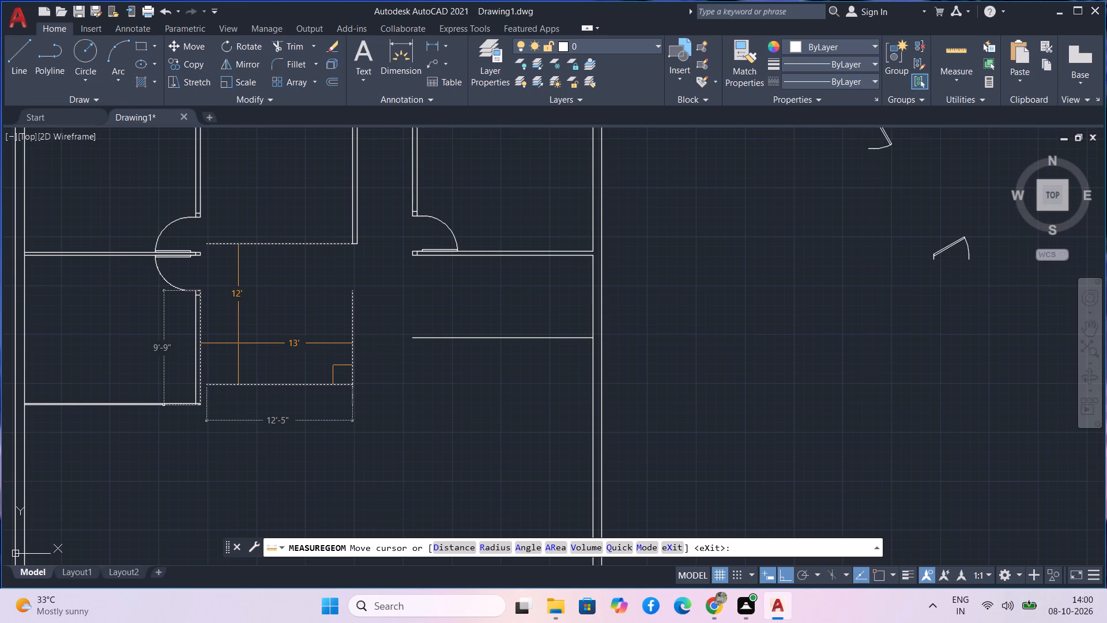
key(Escape)
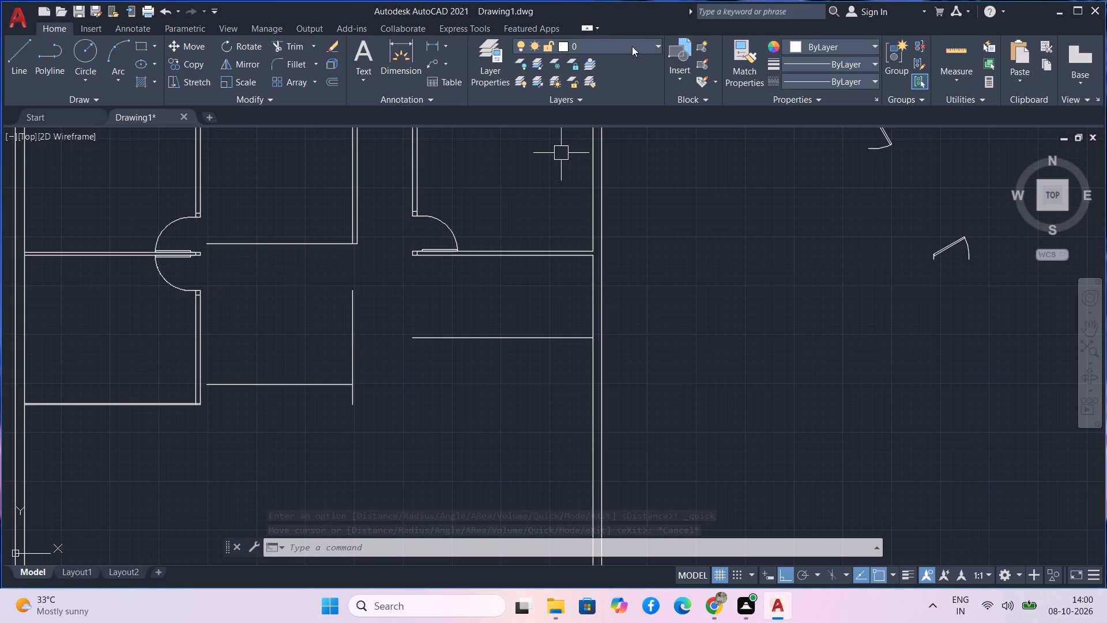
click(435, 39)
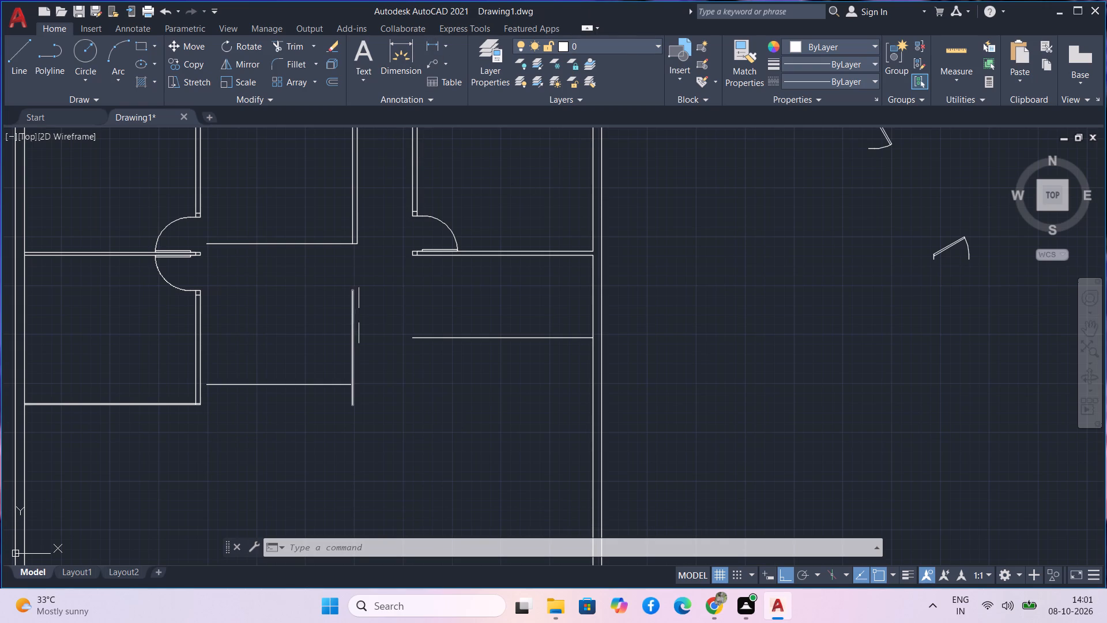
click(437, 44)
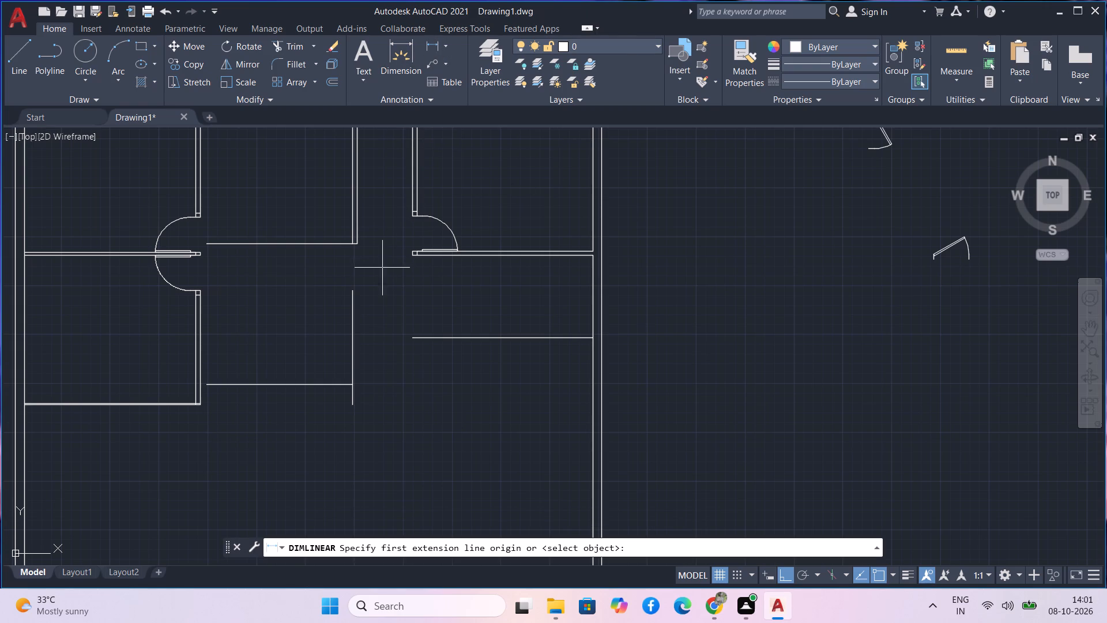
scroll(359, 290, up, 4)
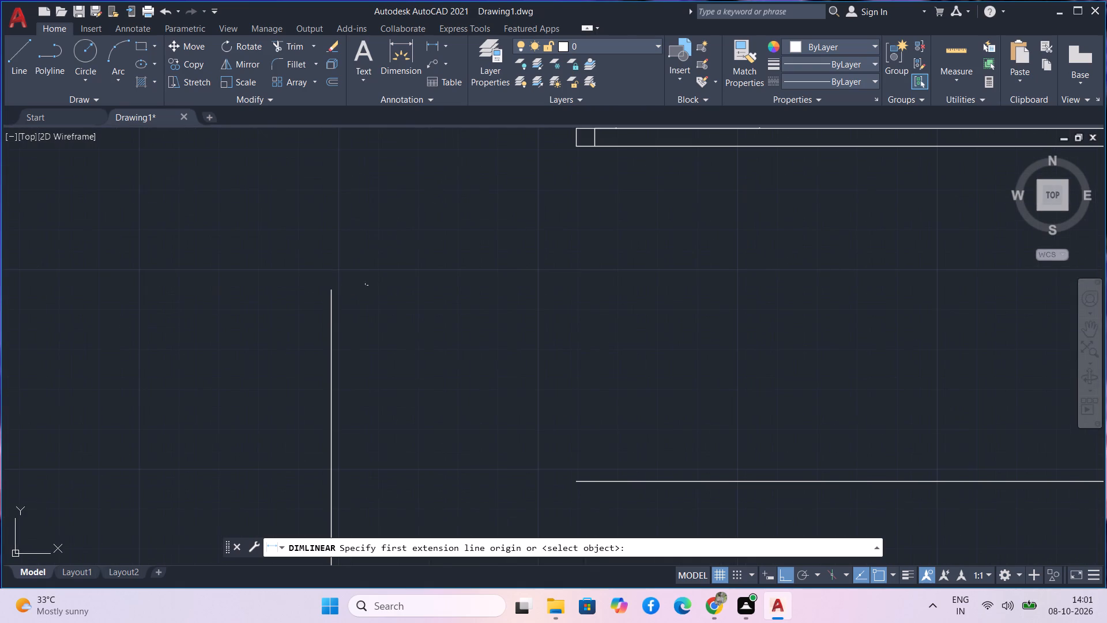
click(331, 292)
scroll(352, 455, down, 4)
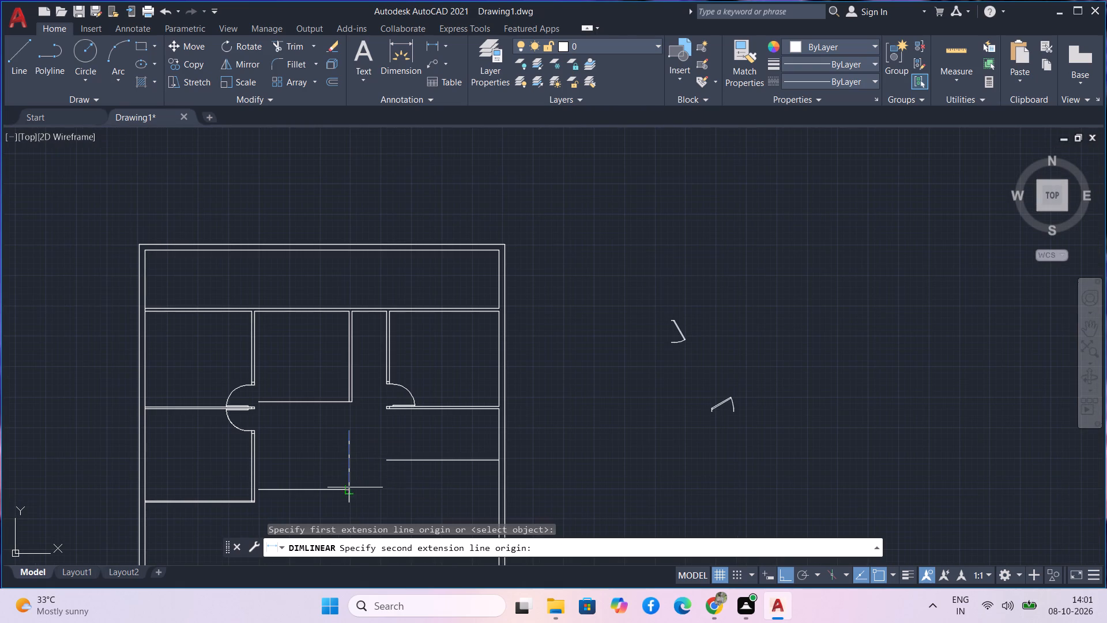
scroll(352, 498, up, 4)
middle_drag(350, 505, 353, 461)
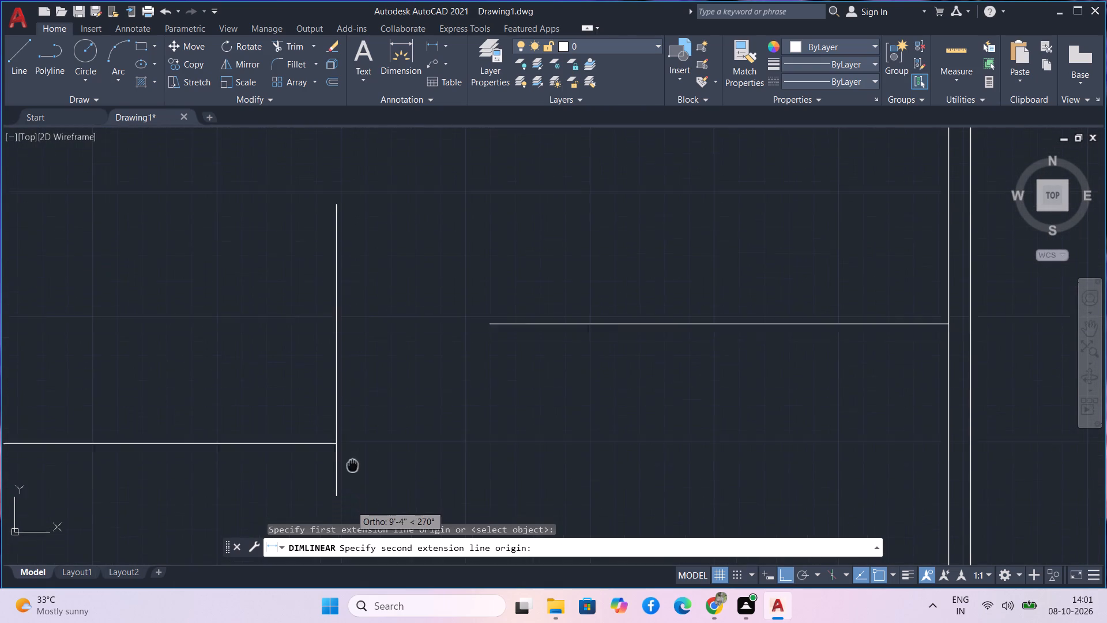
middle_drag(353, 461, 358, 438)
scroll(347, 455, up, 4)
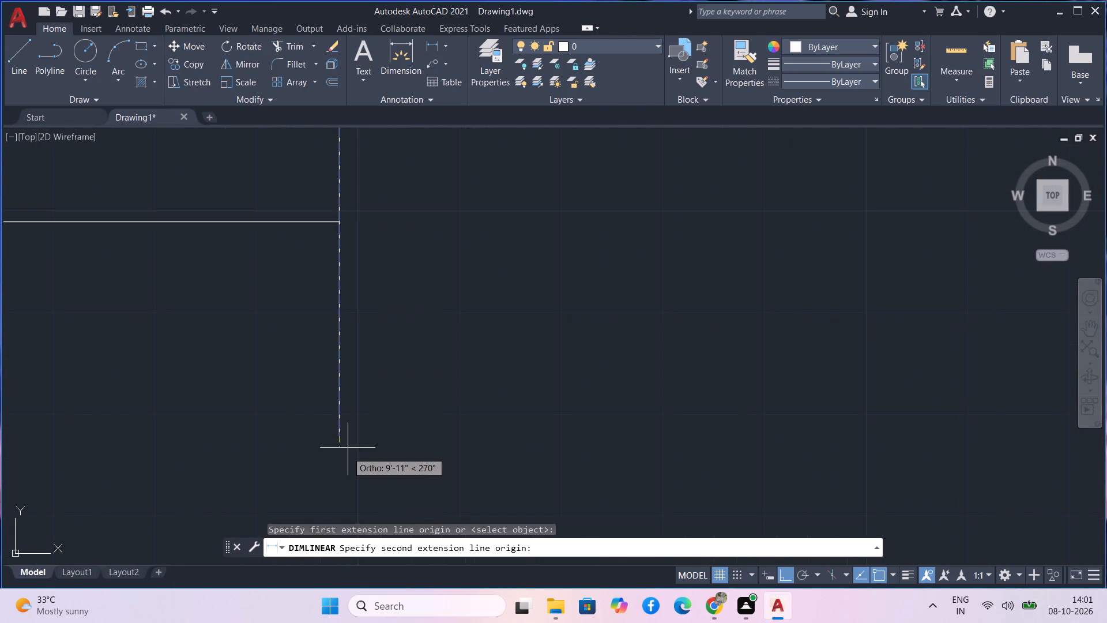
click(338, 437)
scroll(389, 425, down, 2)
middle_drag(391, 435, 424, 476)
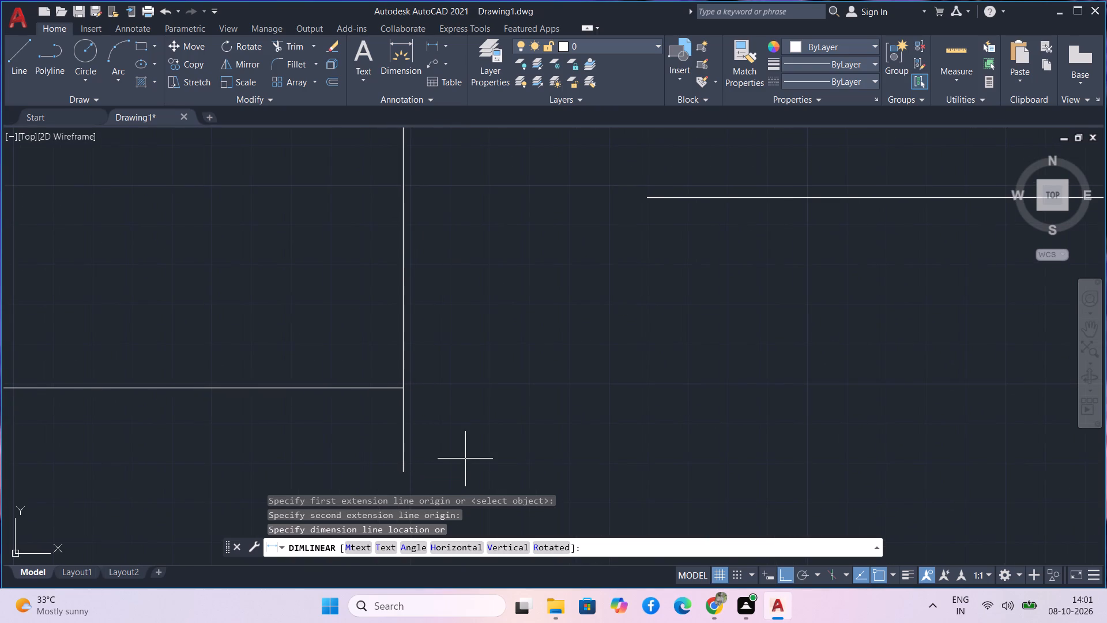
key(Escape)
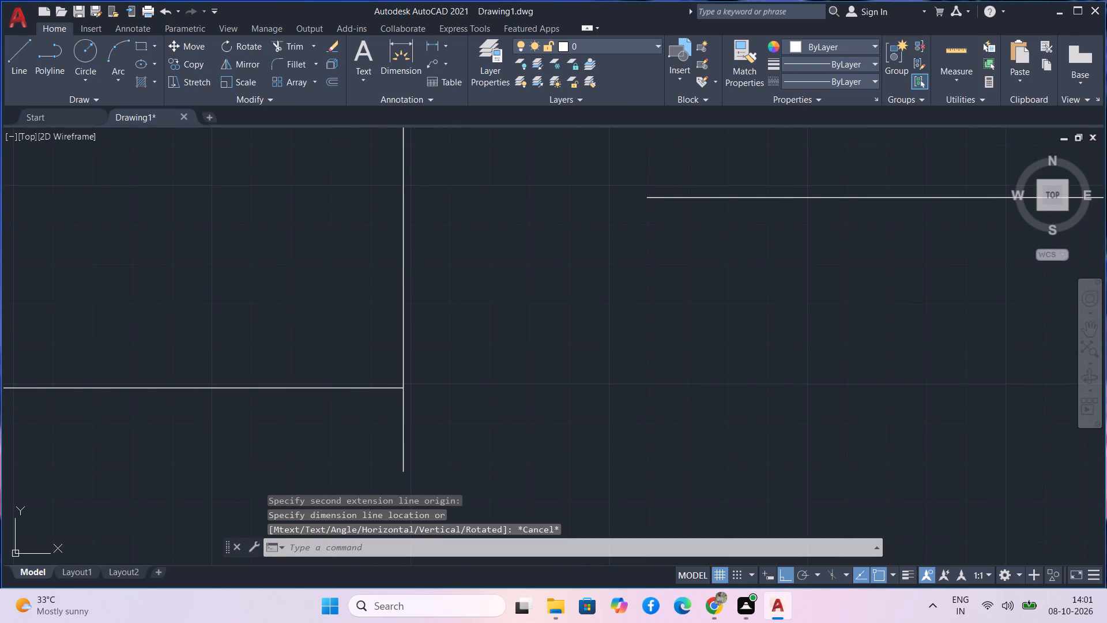
Move the central vertical line and its lower horizontal line together about 5'-1" east, with Ortho on, to the western end of the eastern horizontal line.
scroll(465, 361, down, 1)
middle_drag(465, 361, 555, 395)
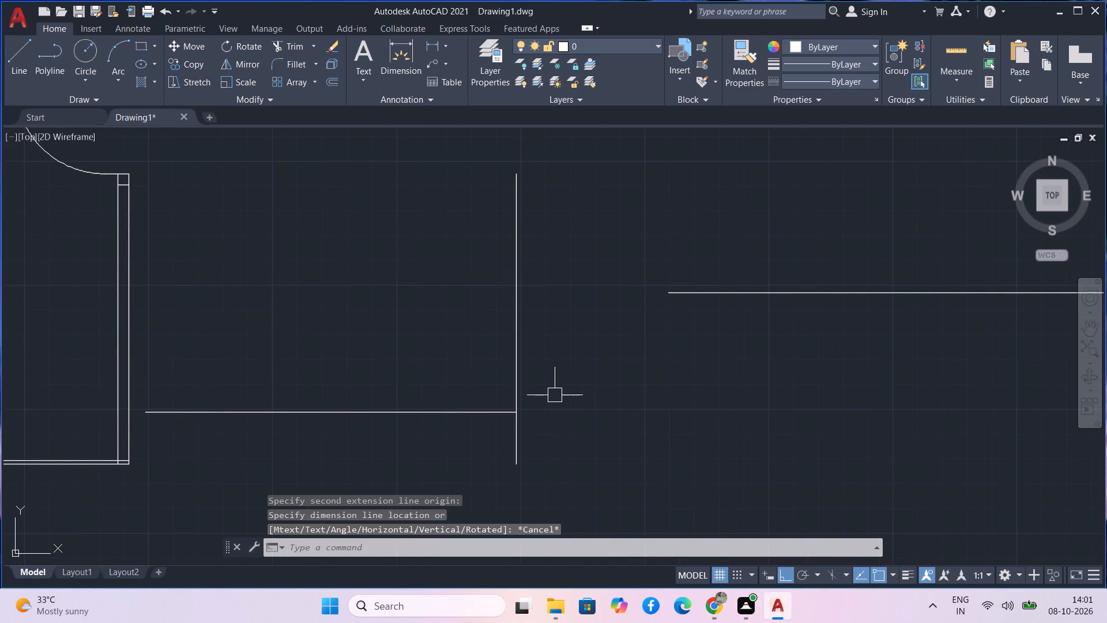
scroll(557, 393, down, 2)
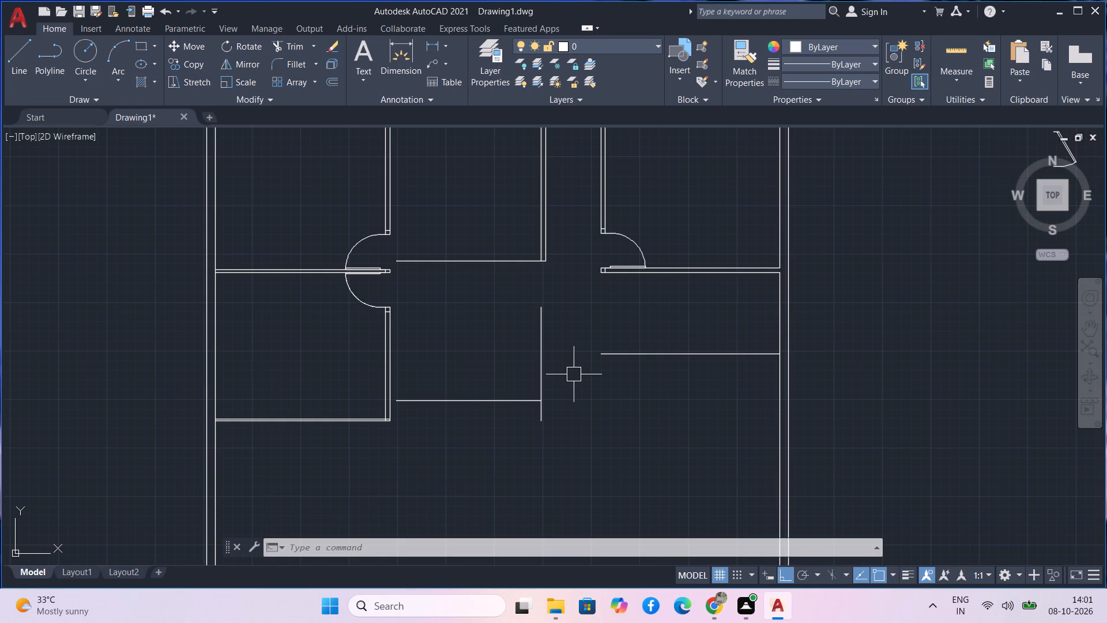
middle_drag(574, 374, 594, 397)
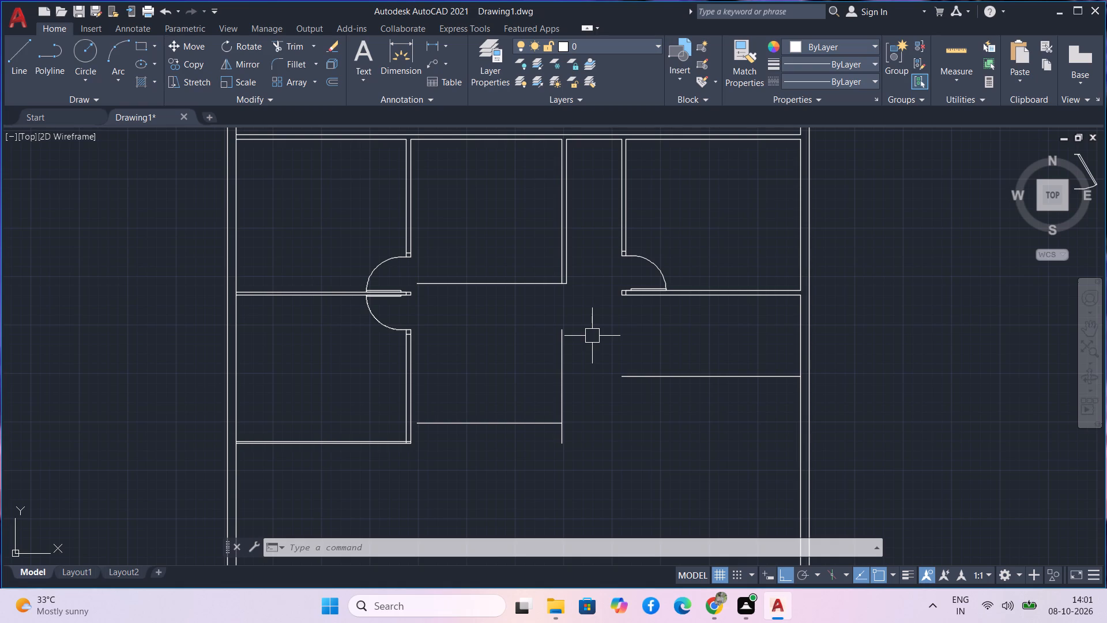
drag(601, 438, 600, 438)
drag(600, 438, 569, 412)
drag(541, 386, 532, 377)
text(m)
key(space)
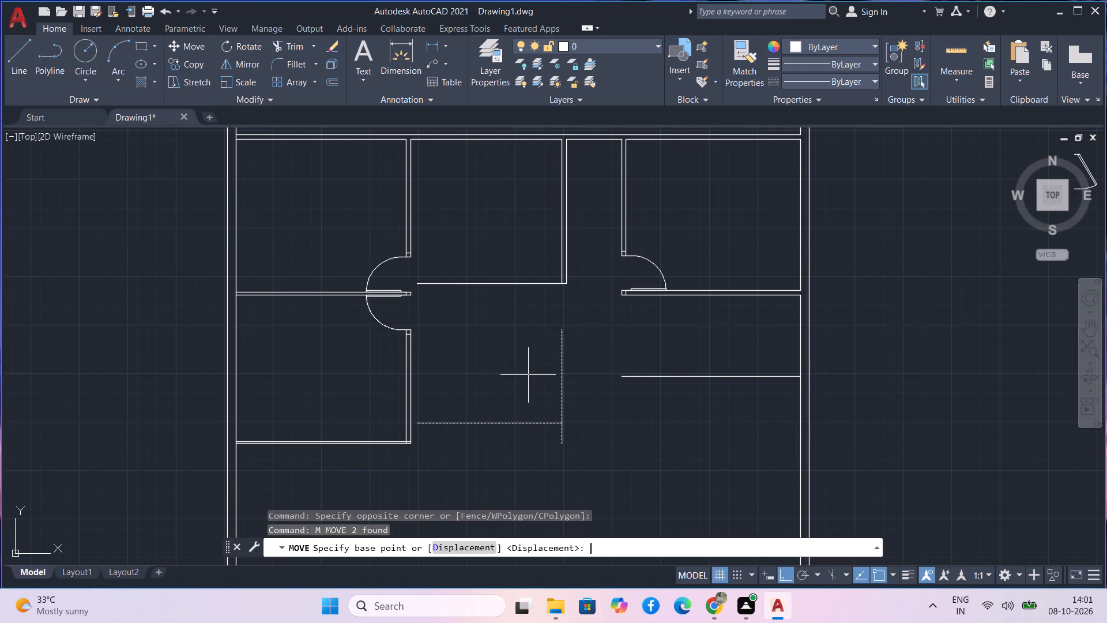
click(564, 422)
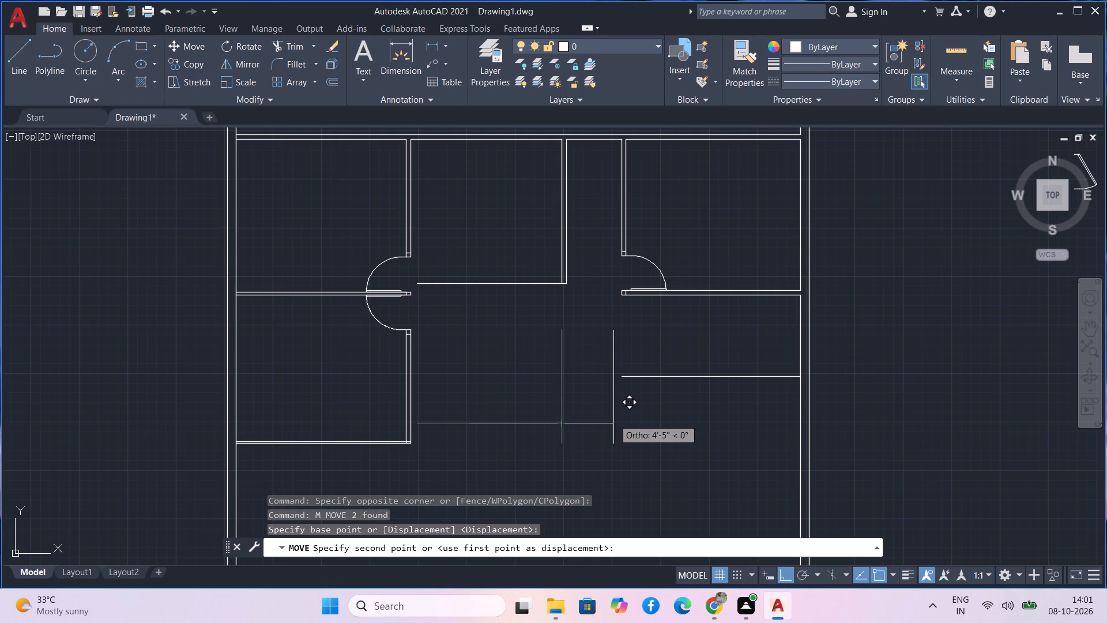
scroll(606, 440, up, 2)
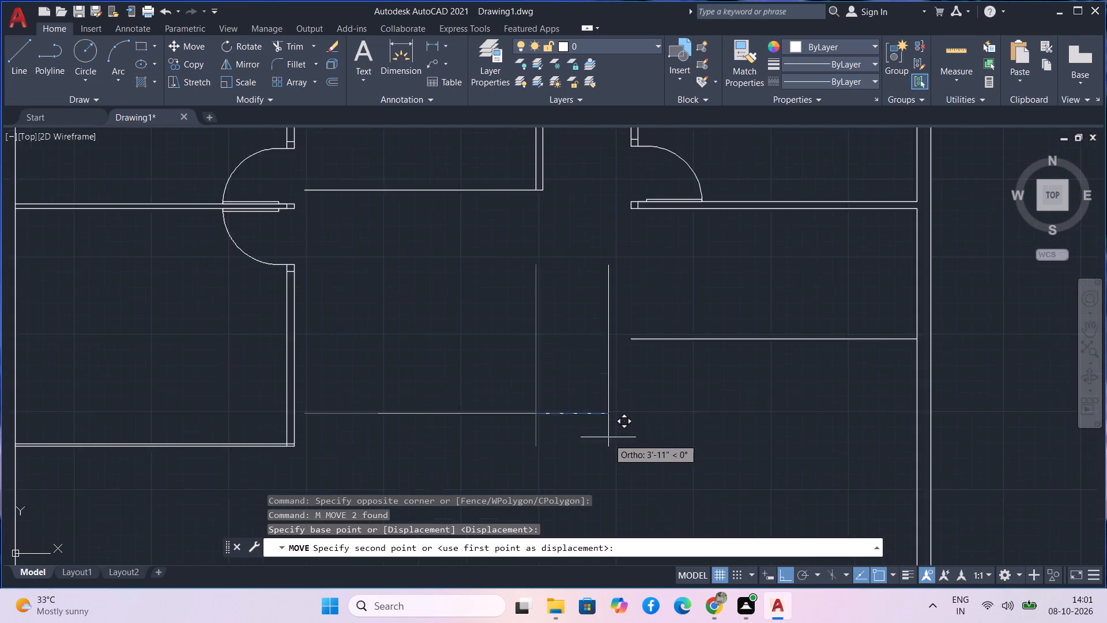
scroll(608, 437, up, 1)
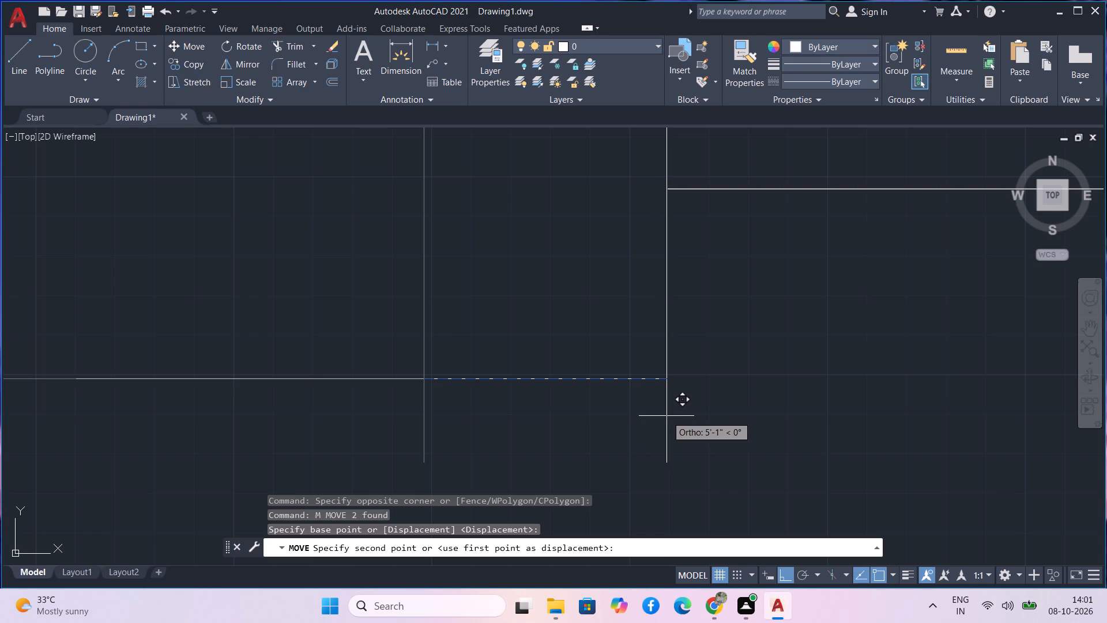
click(667, 416)
key(Escape)
Trim the part of the moved vertical line that extends south past the lower horizontal line.
scroll(547, 451, down, 3)
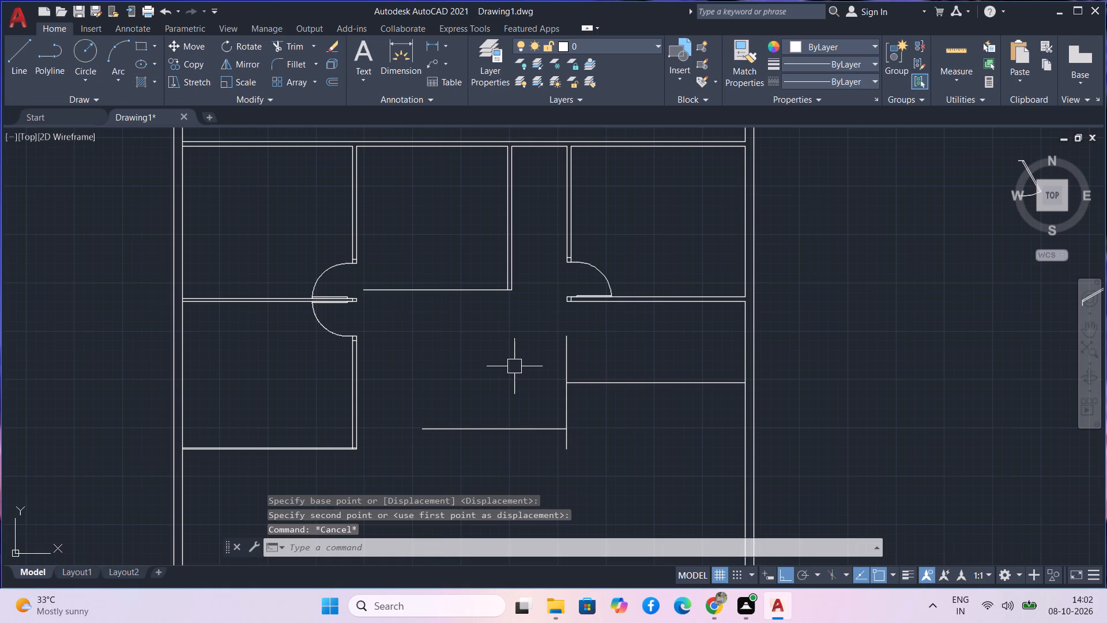
text(tr)
key(space)
click(566, 444)
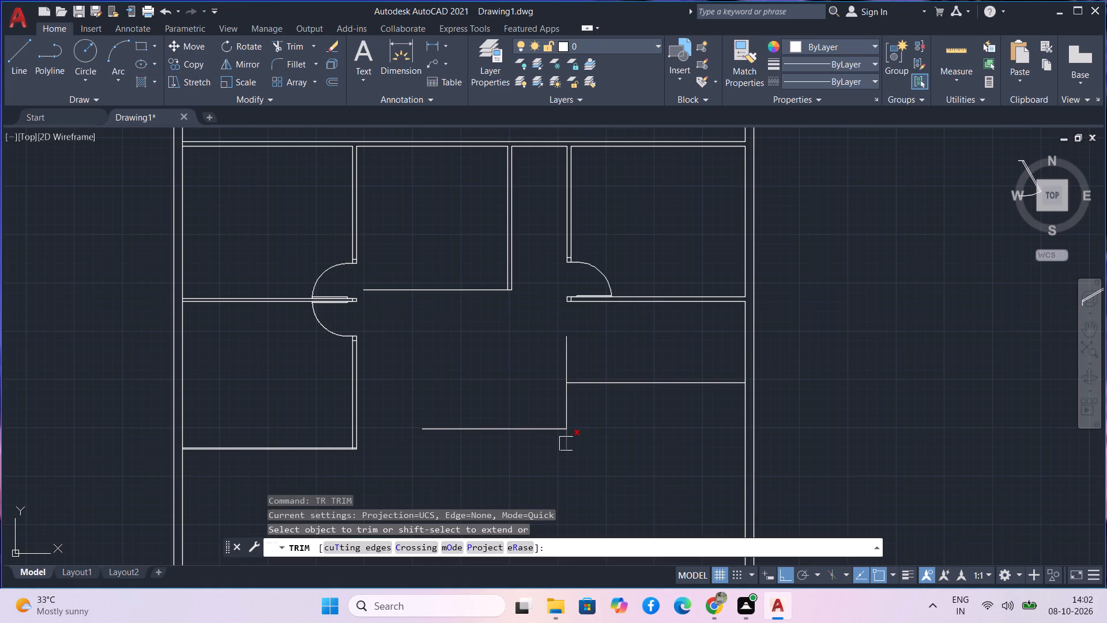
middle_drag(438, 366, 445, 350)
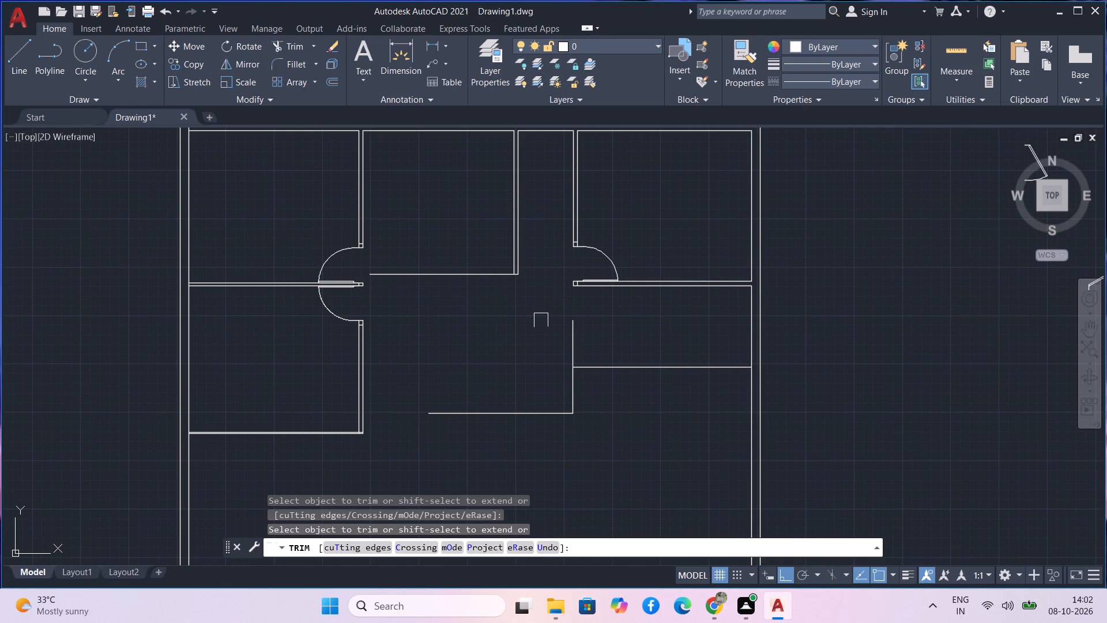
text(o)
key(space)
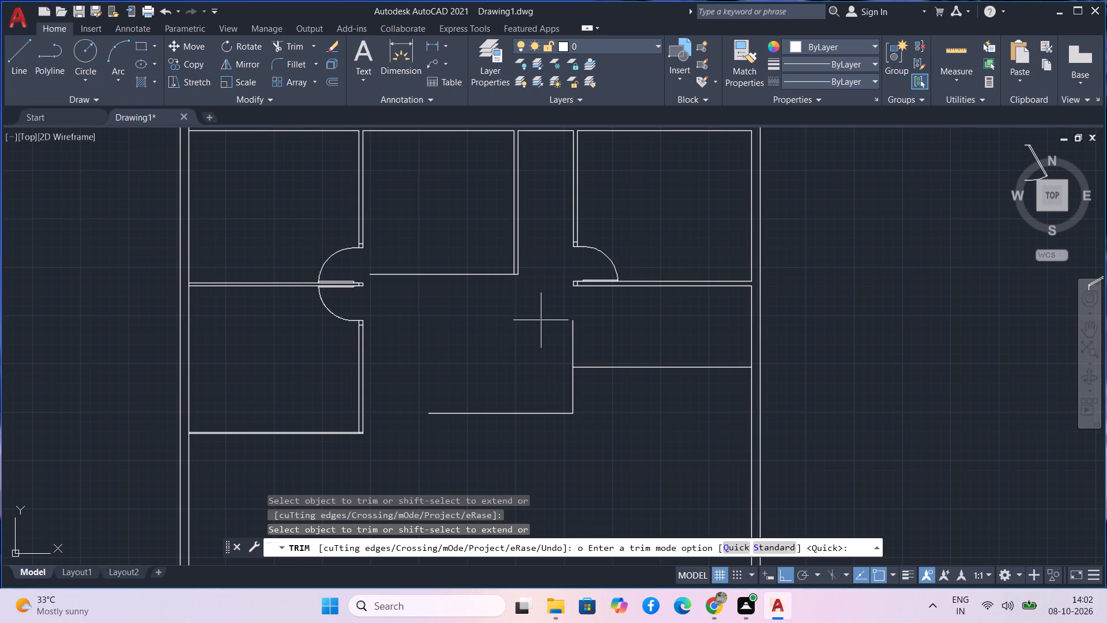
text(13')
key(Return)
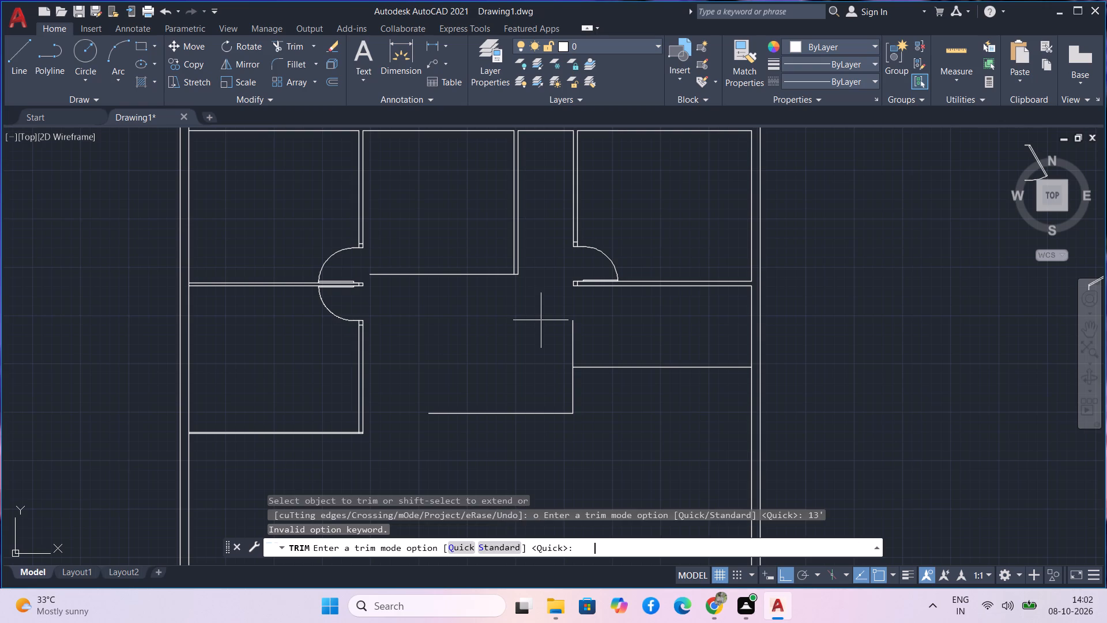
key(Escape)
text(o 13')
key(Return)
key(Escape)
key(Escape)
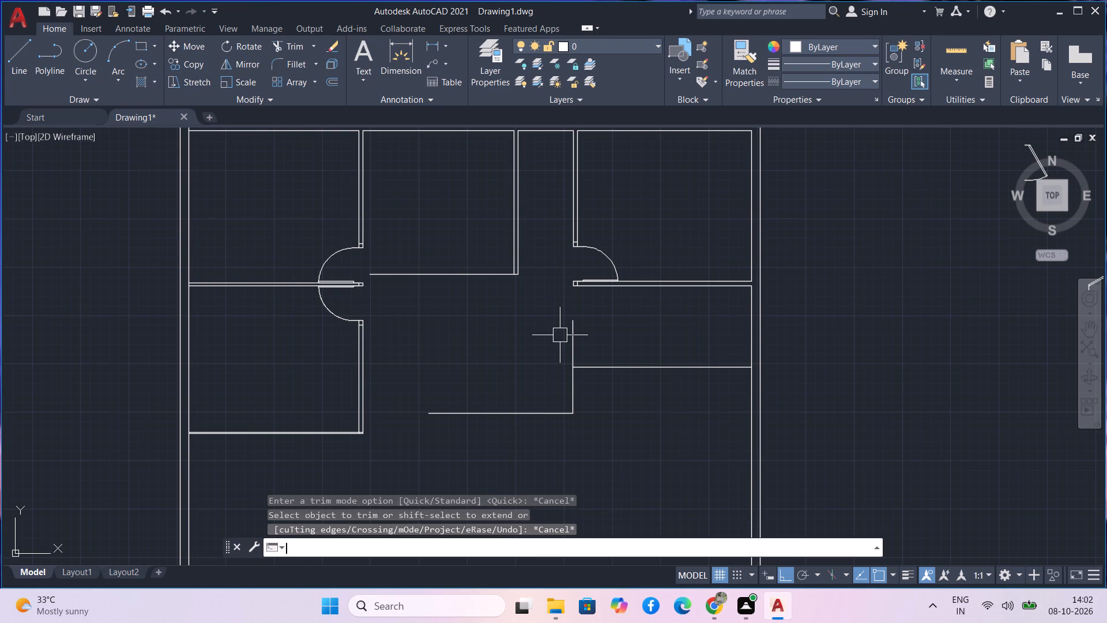
Offset the moved vertical line by 13' to the west.
text(o)
key(space)
text(13')
key(Return)
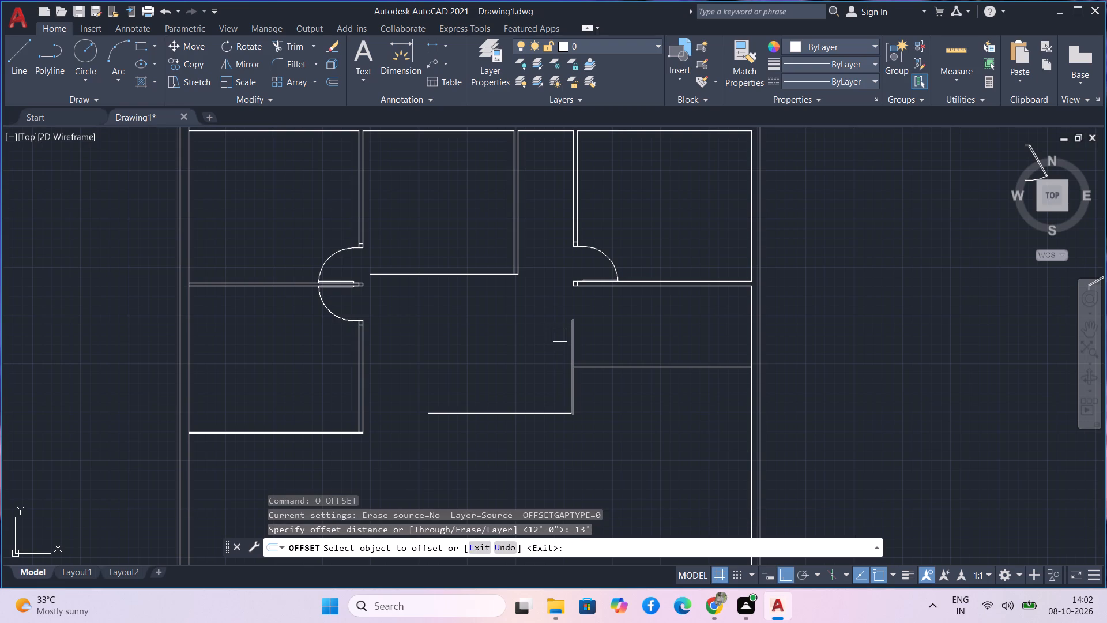
click(568, 341)
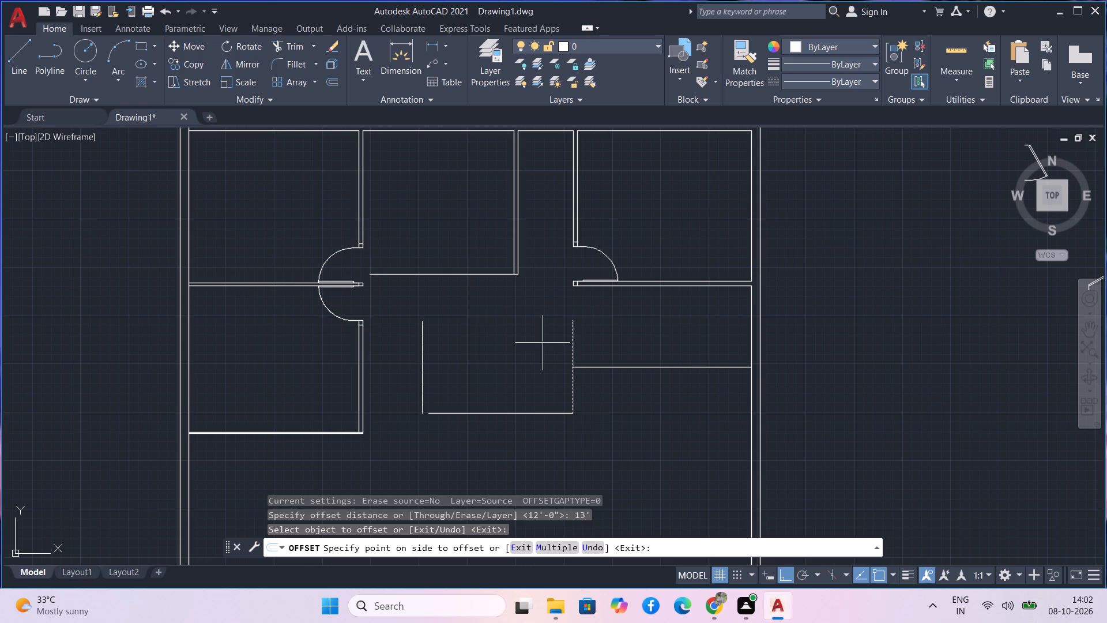
click(543, 343)
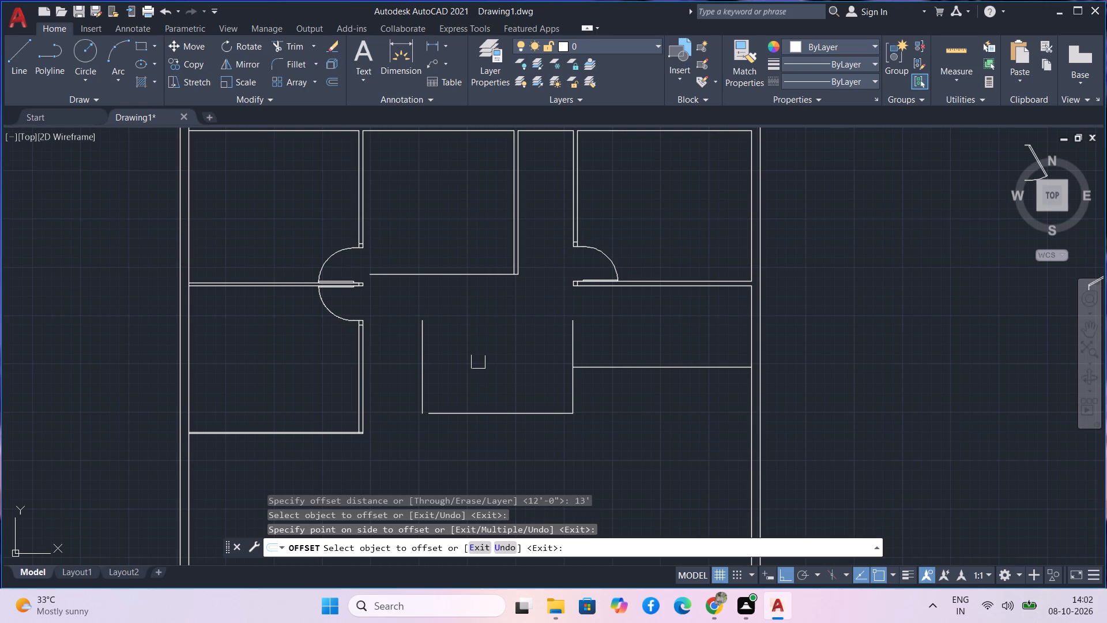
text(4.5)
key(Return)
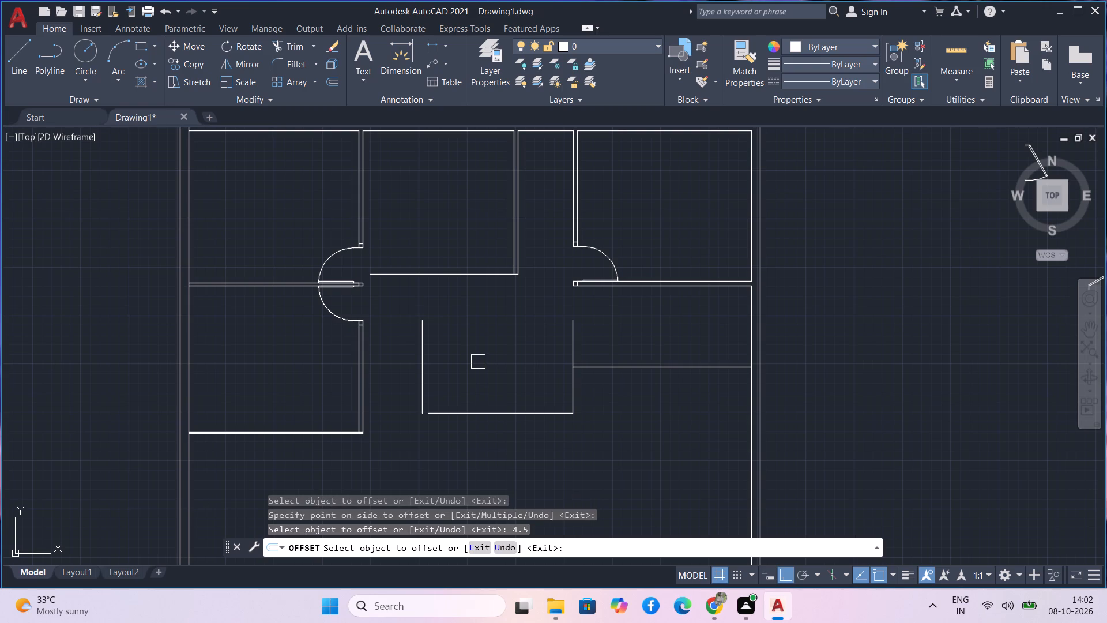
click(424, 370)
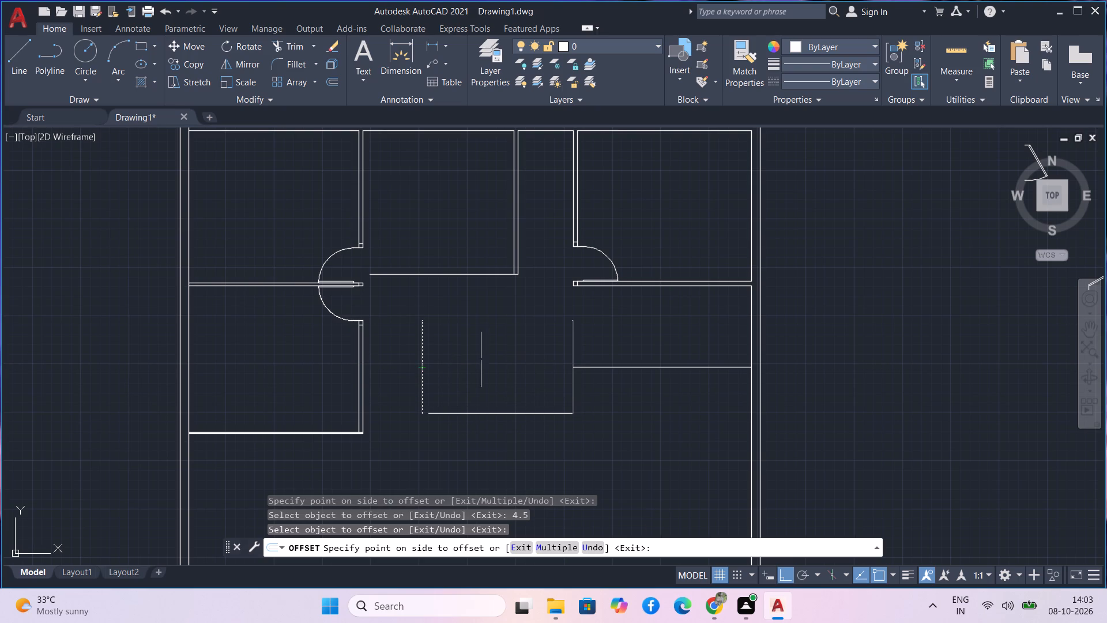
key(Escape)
Offset the central room's western and eastern vertical lines by 4.5" toward the room's interior.
text(o)
key(space)
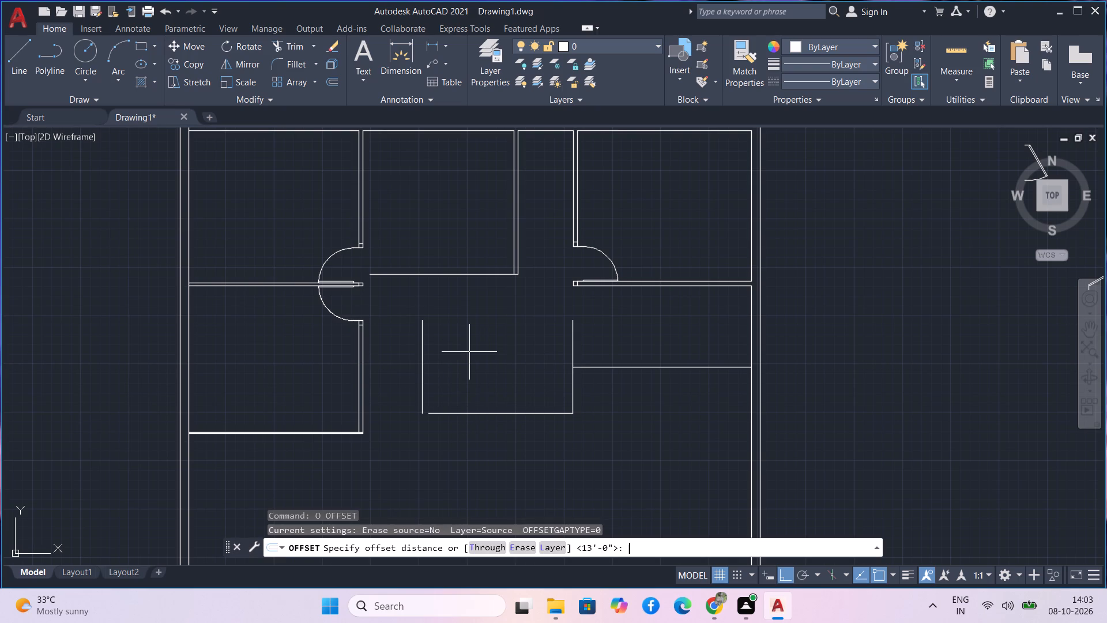
text(4.5)
key(Return)
click(423, 374)
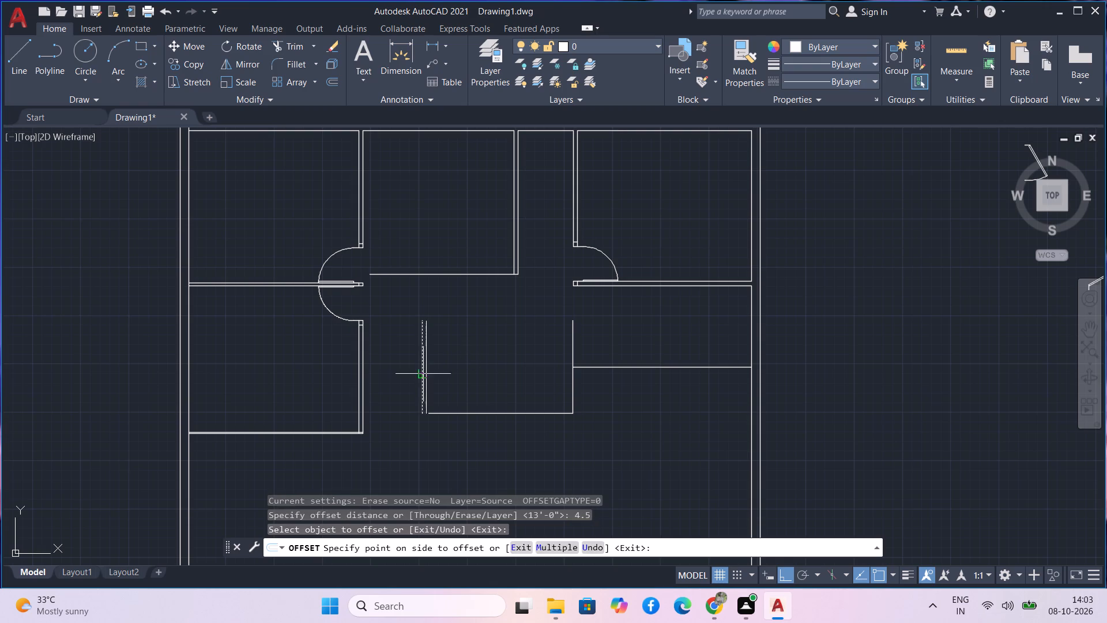
click(434, 374)
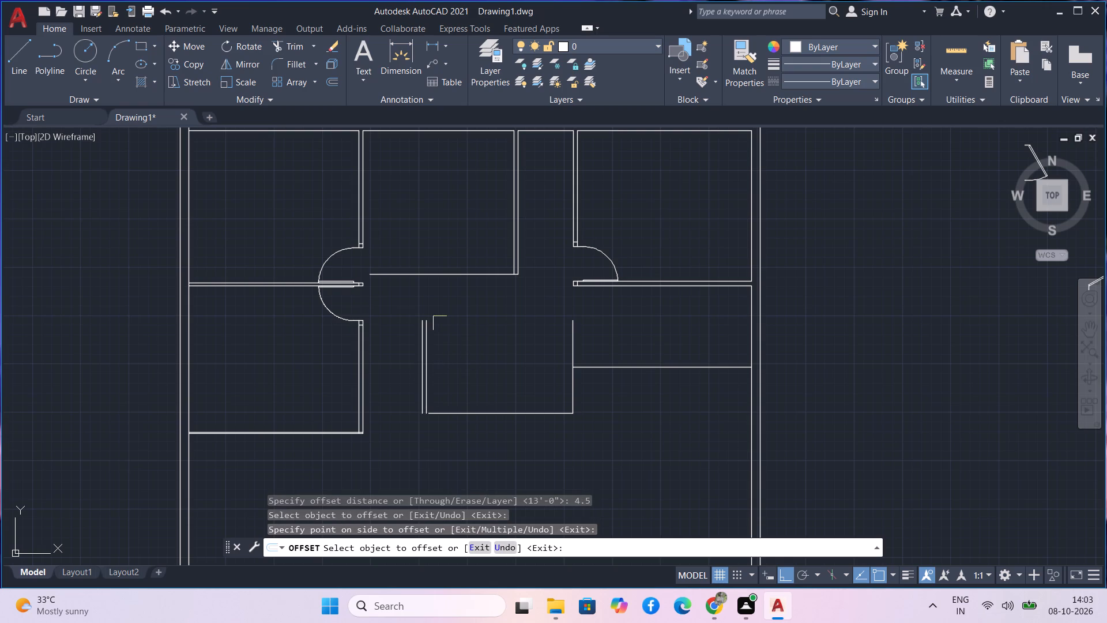
click(578, 351)
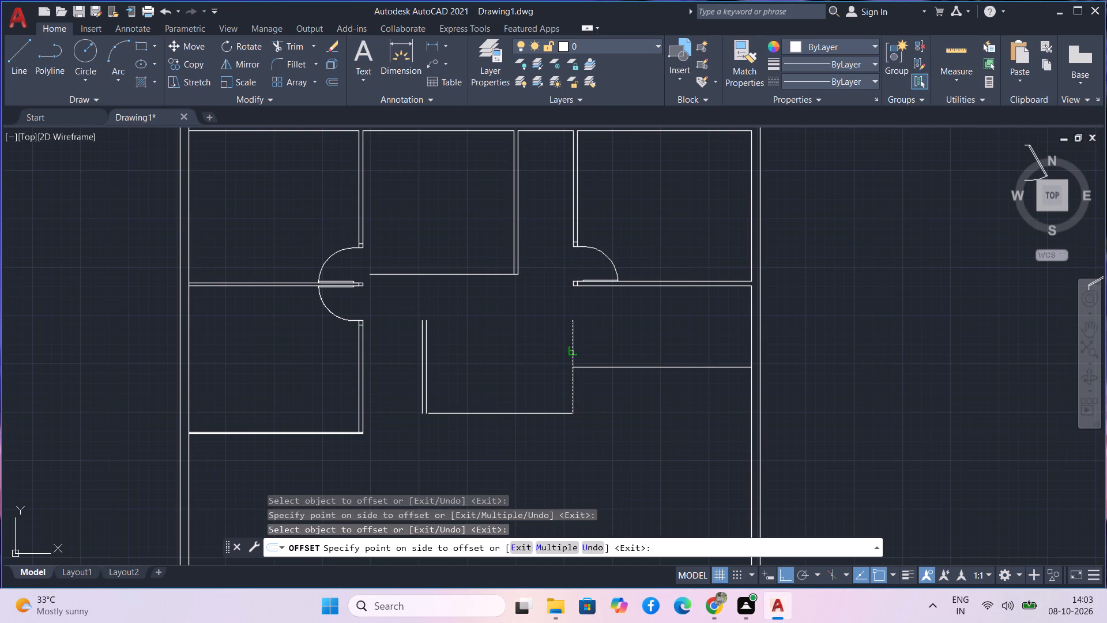
click(559, 354)
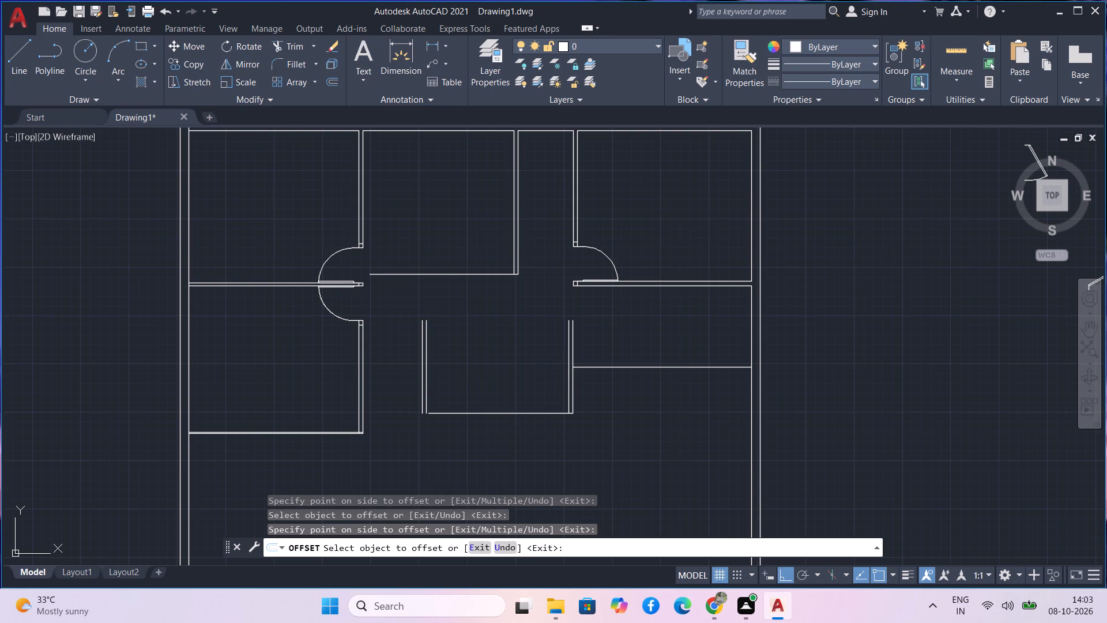
key(Escape)
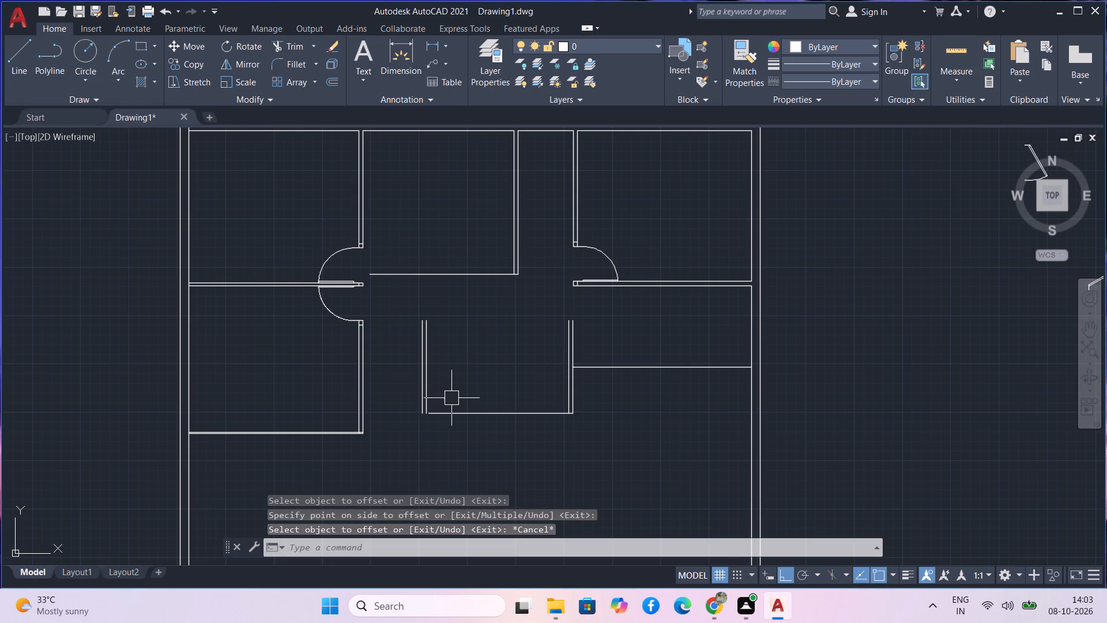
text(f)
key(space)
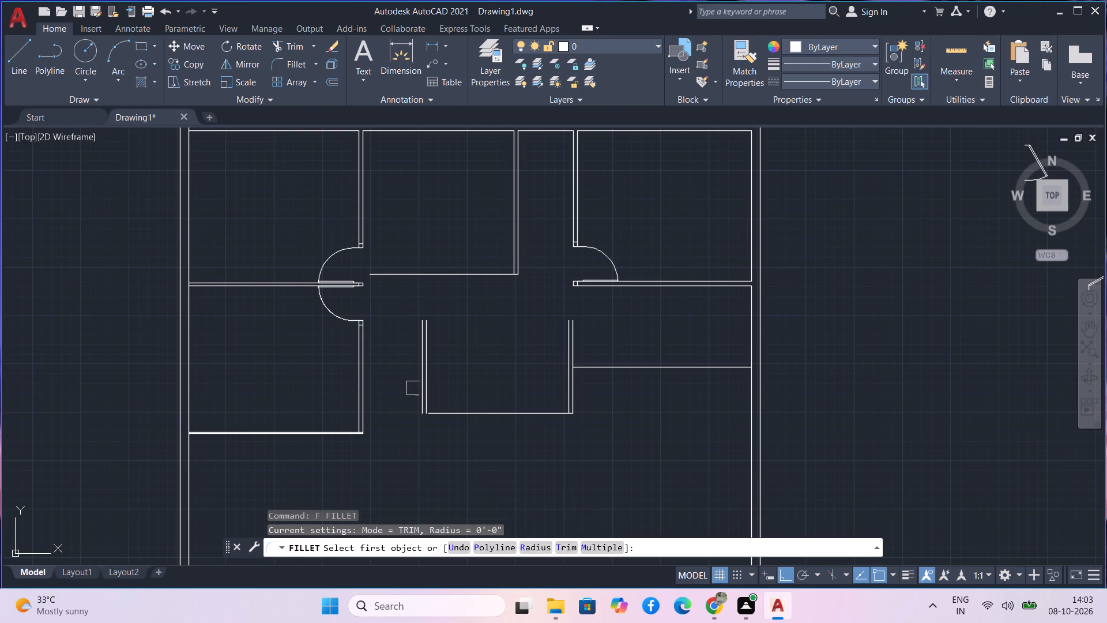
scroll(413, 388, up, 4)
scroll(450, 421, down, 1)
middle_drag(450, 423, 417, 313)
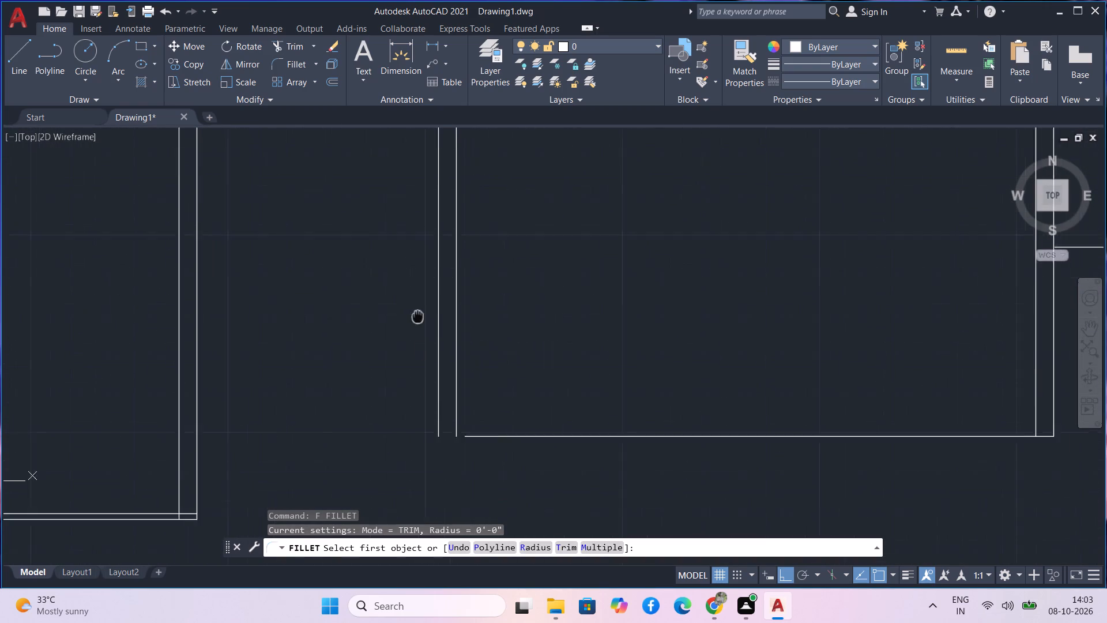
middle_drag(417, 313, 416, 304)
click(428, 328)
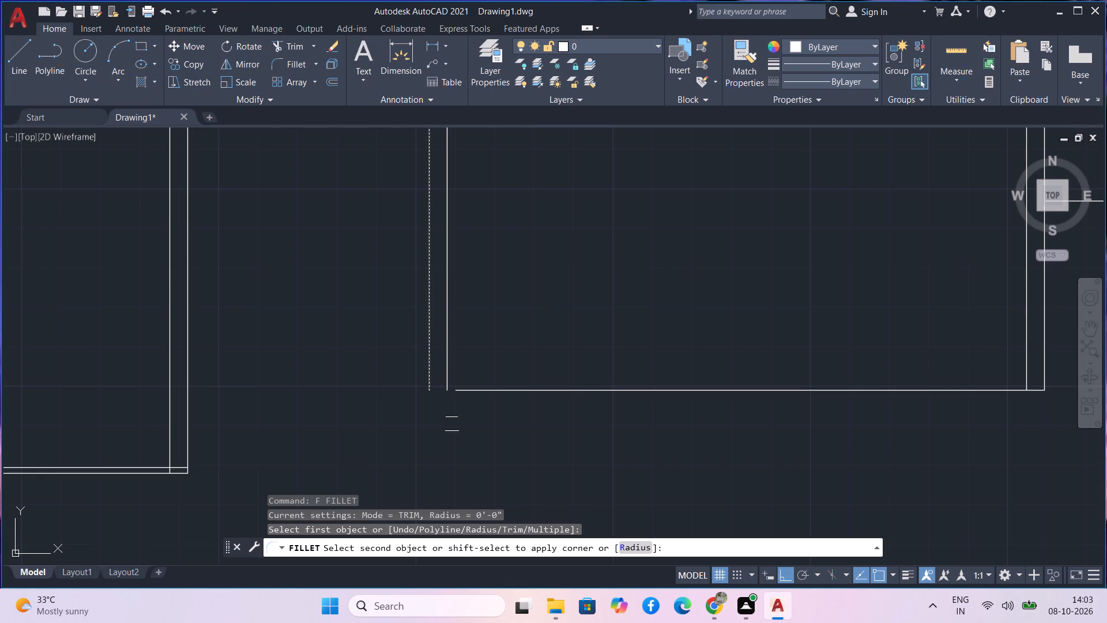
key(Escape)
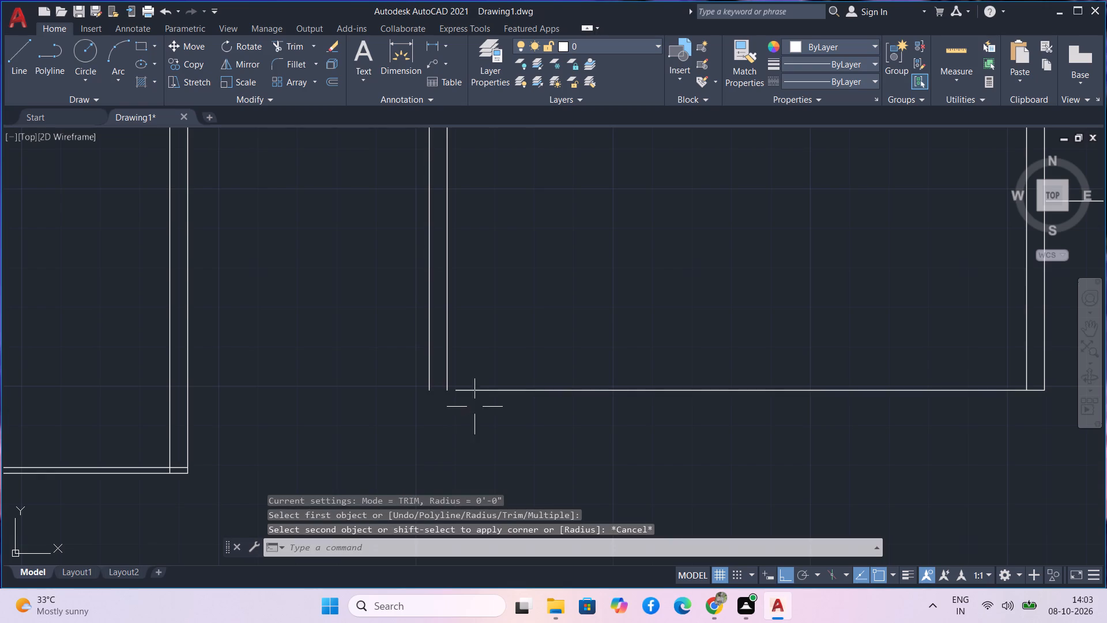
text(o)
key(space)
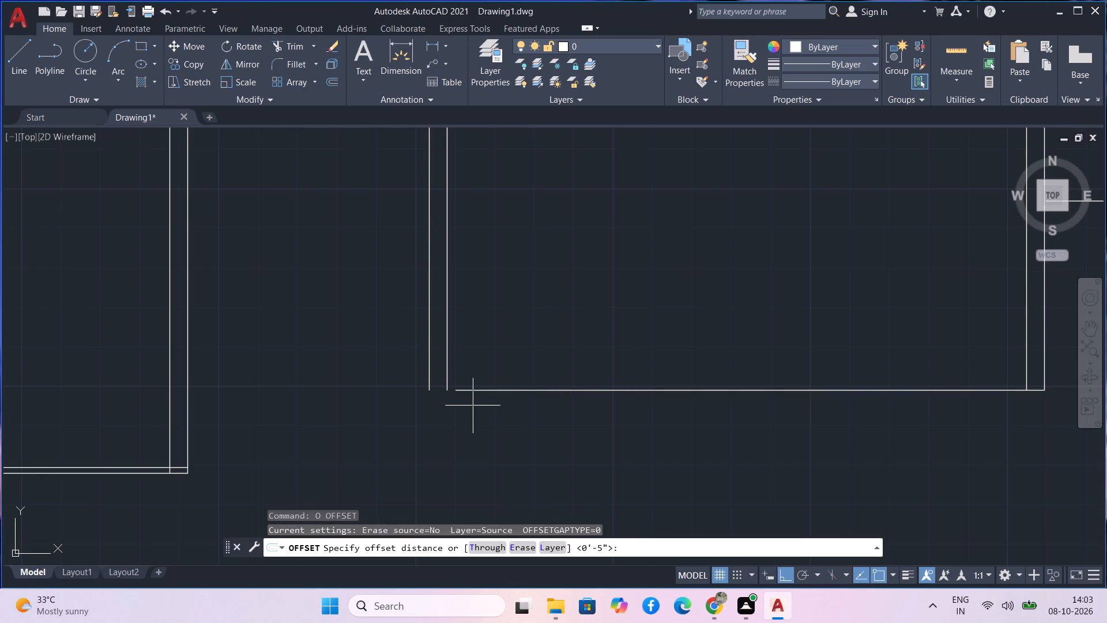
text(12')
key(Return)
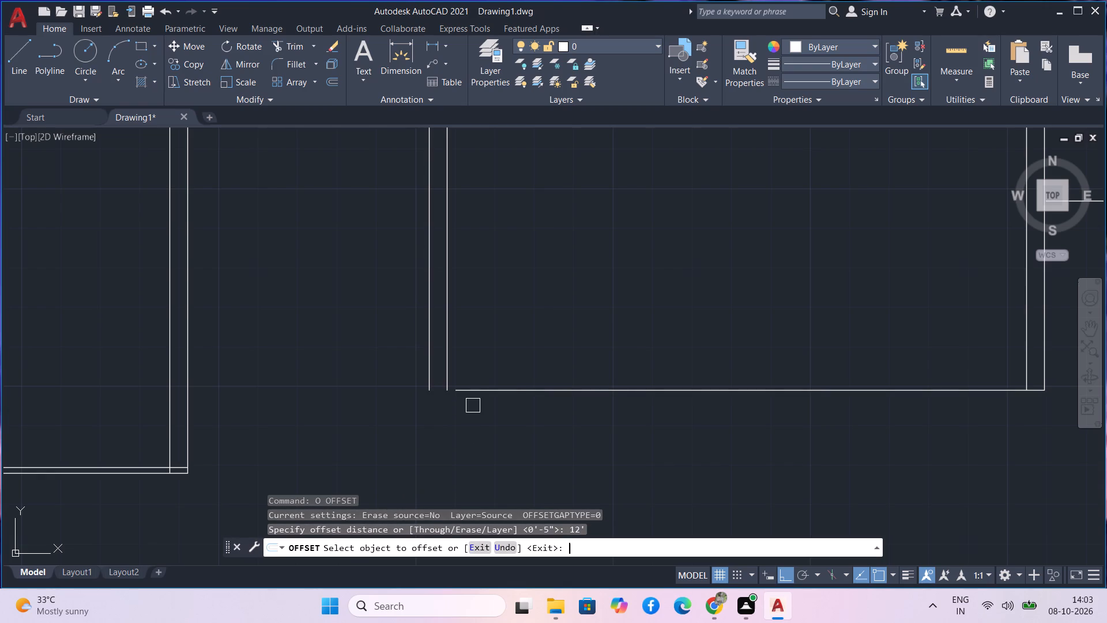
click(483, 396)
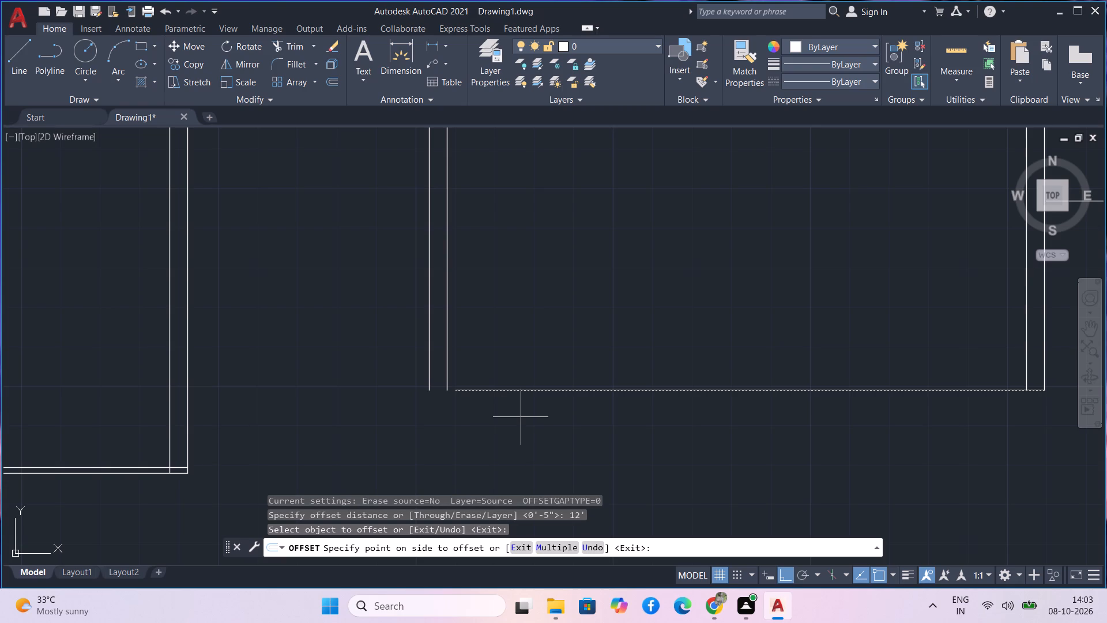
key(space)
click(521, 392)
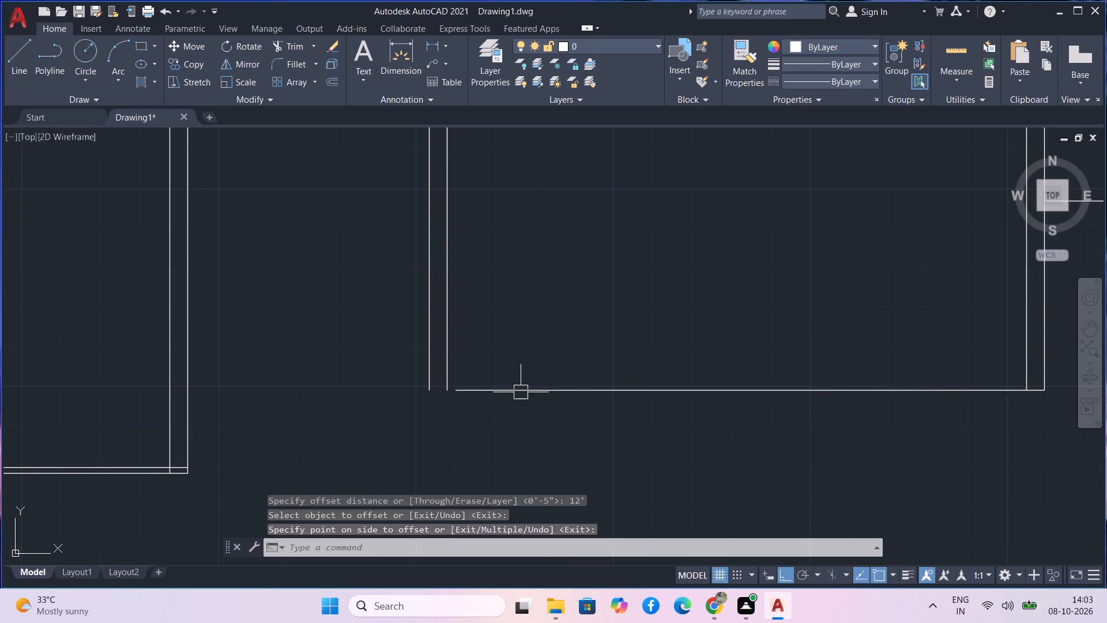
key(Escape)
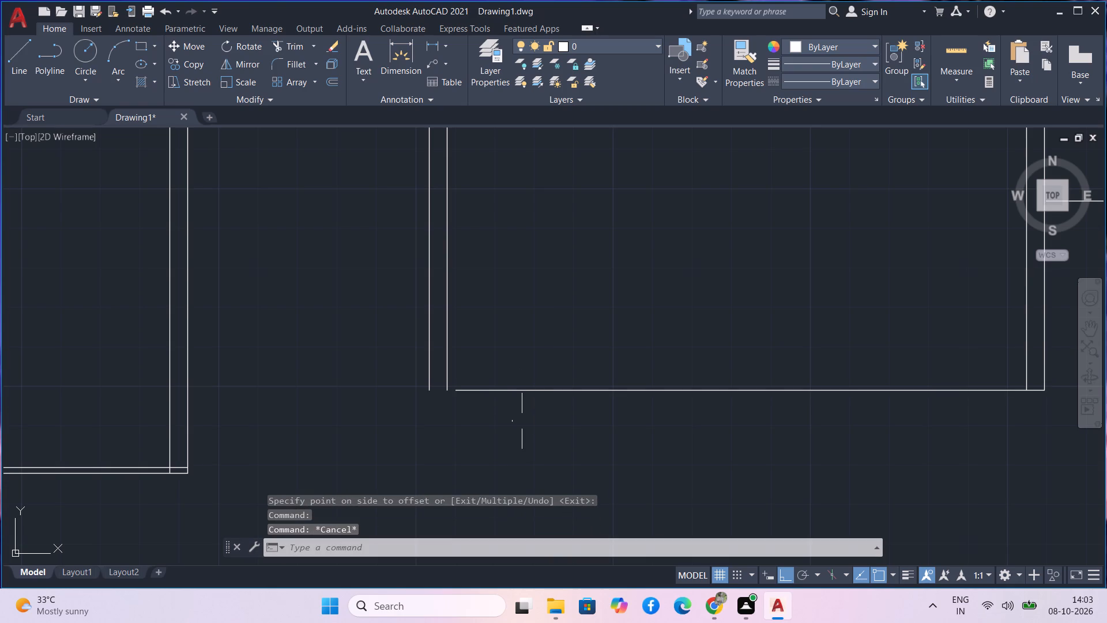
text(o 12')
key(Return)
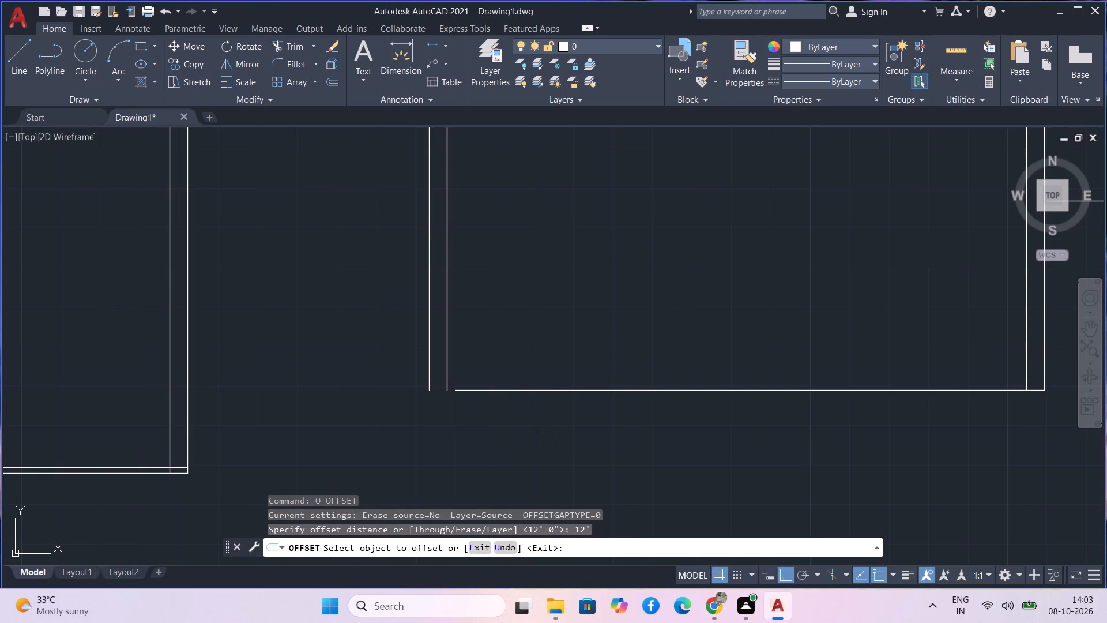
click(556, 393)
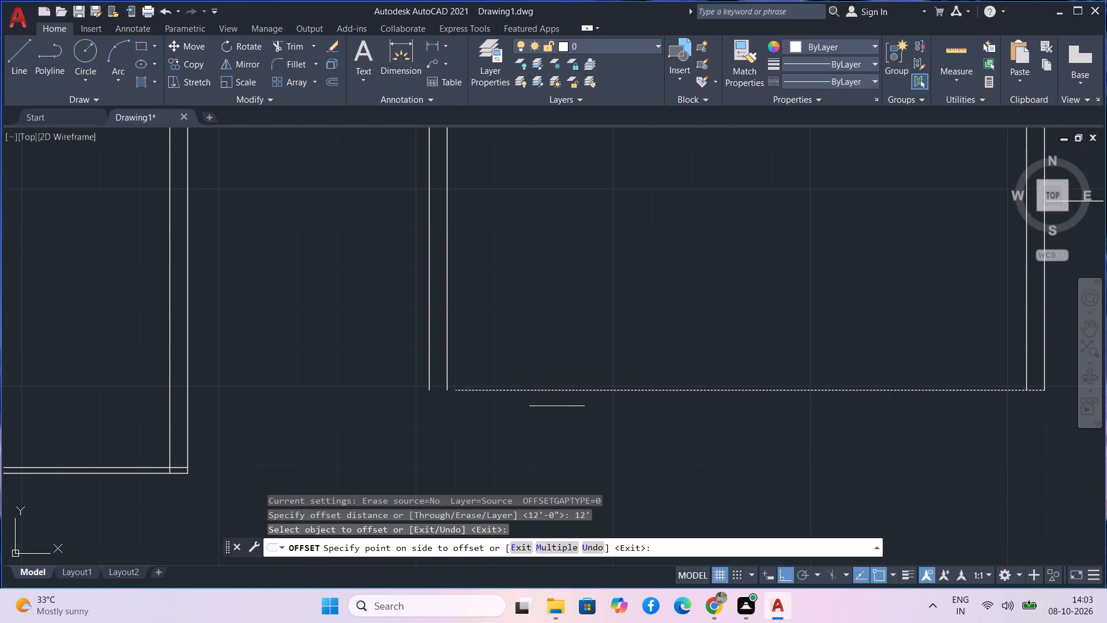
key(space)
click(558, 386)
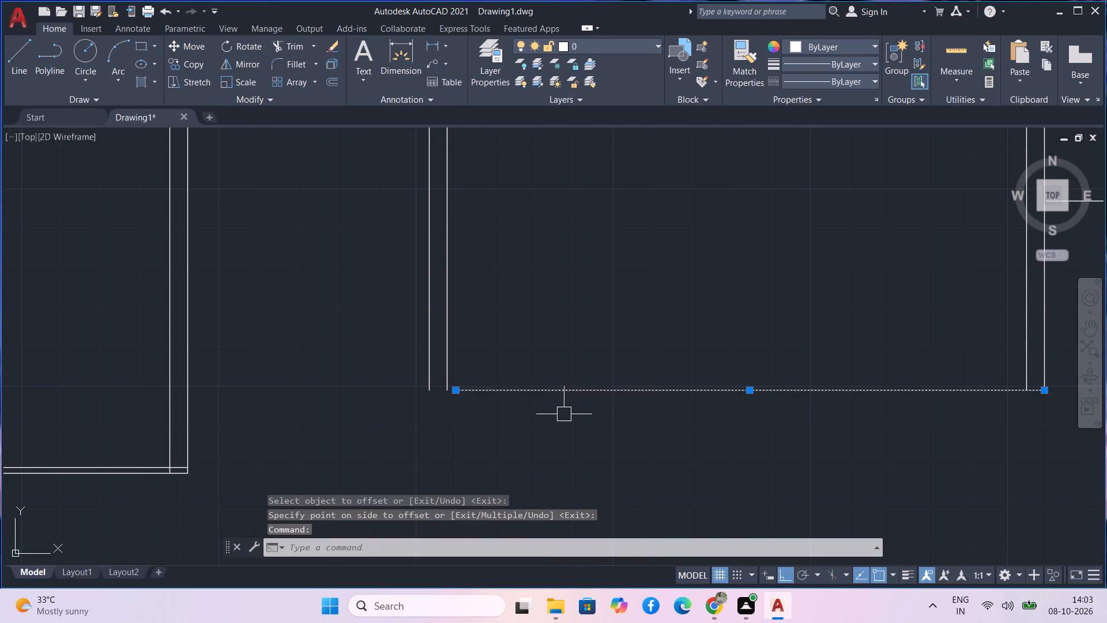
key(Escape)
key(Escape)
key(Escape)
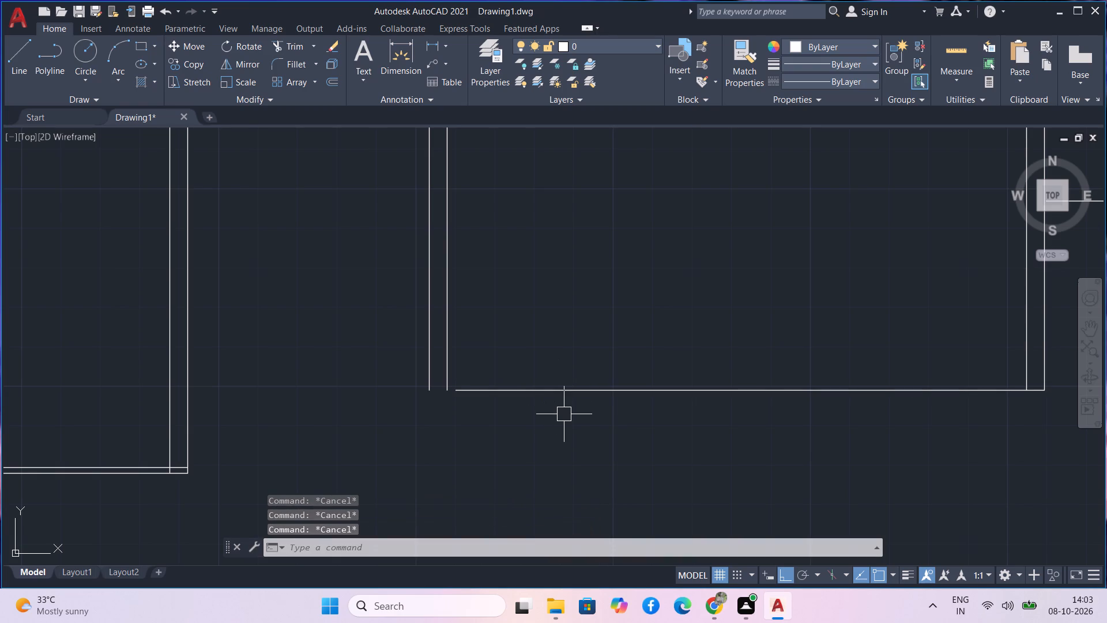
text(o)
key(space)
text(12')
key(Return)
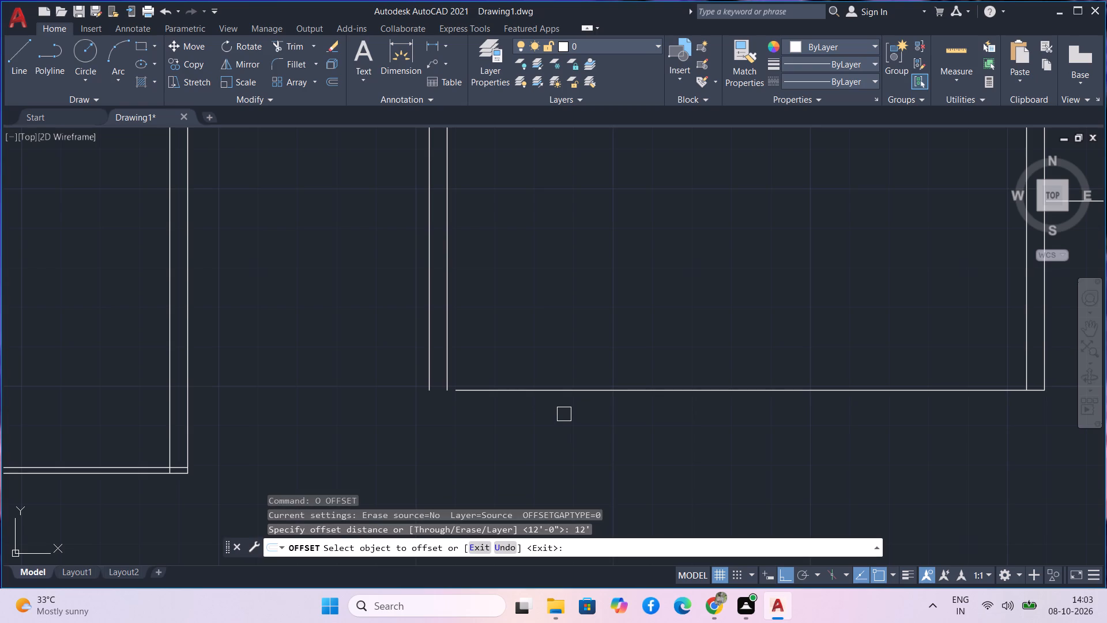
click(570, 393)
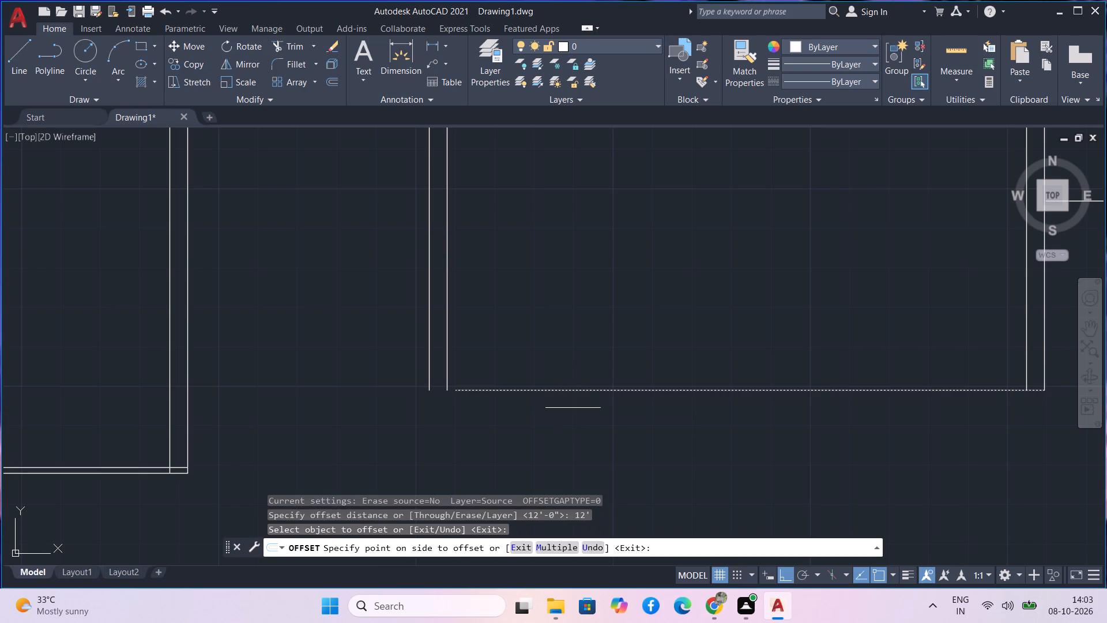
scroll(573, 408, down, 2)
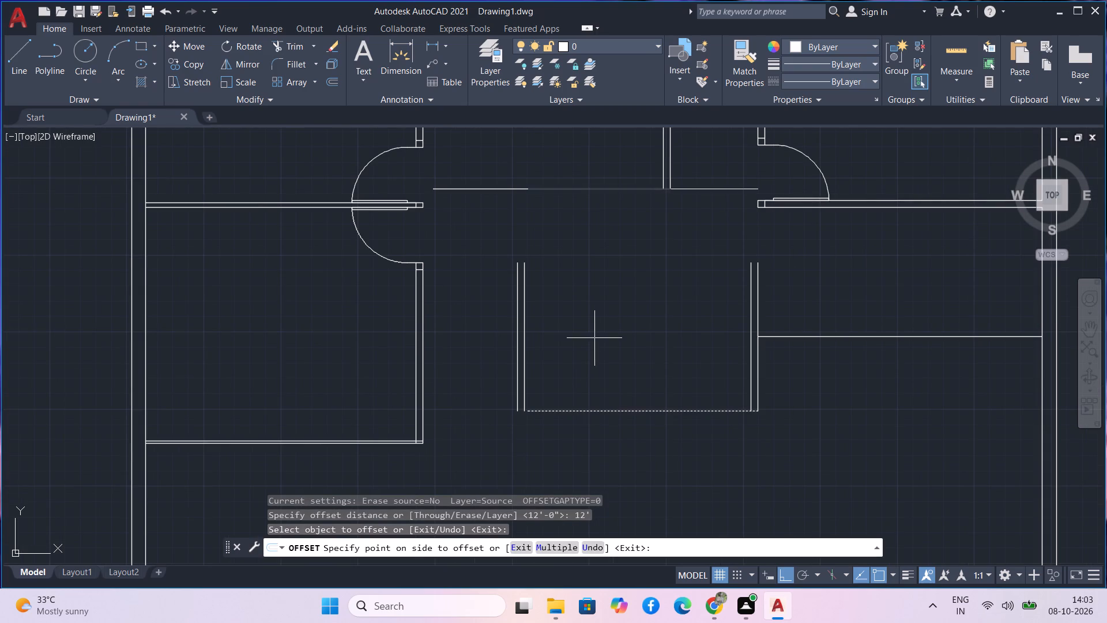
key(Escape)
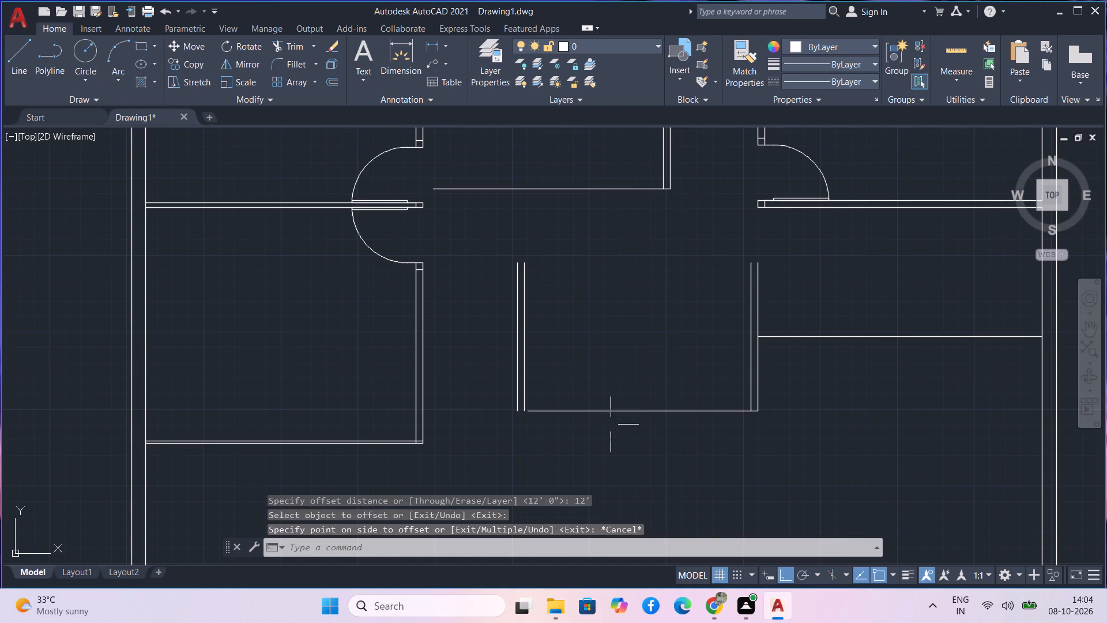
Offset the central room's lower horizontal line by 4.5" to the south.
text(o)
key(space)
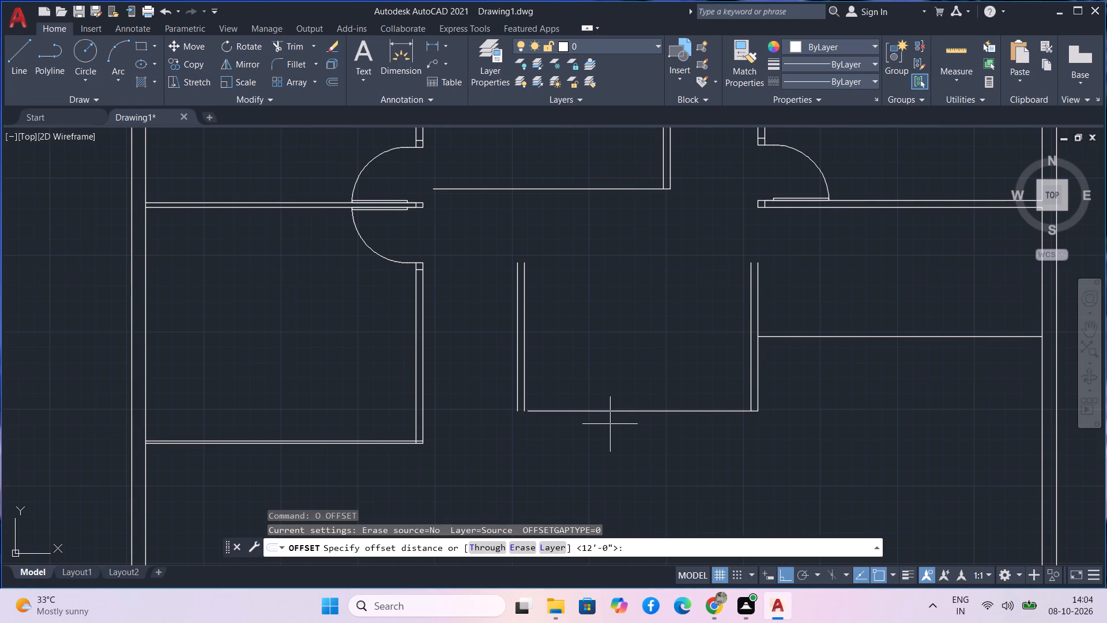
text(4.5)
key(Return)
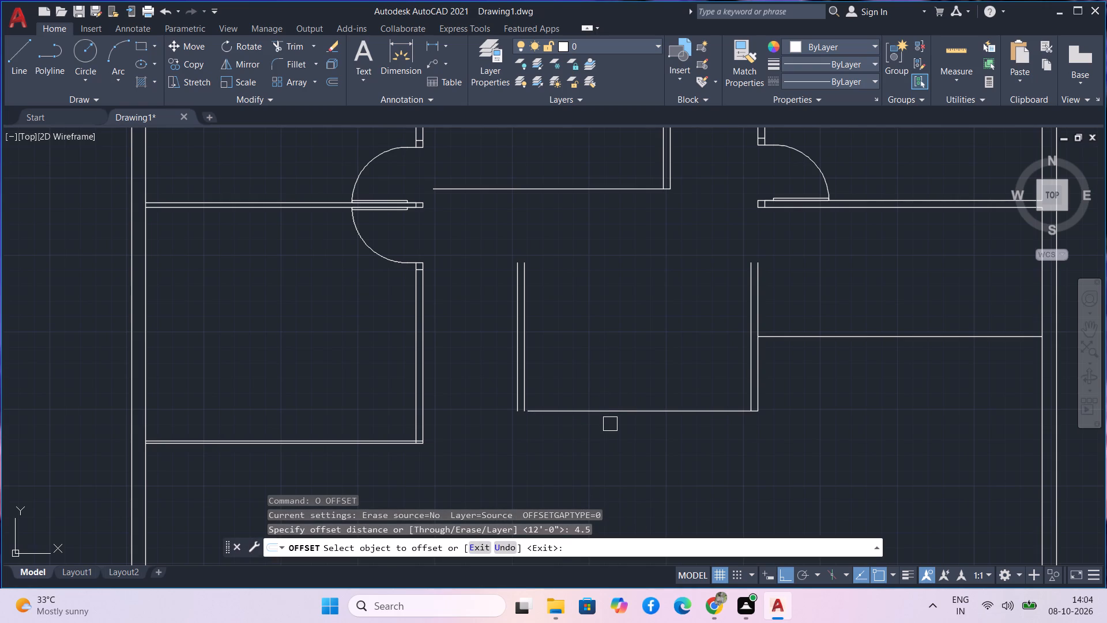
click(615, 407)
click(616, 427)
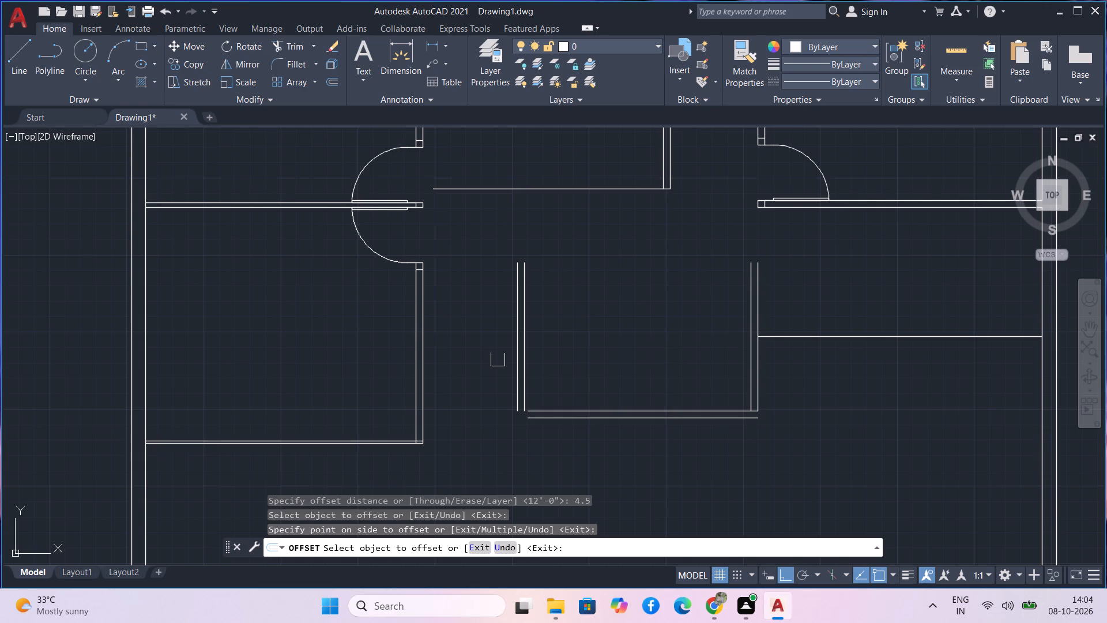
key(Escape)
Fillet the outer western vertical line with the outer lower horizontal line at zero radius to close the room's southwestern corner.
text(f)
key(space)
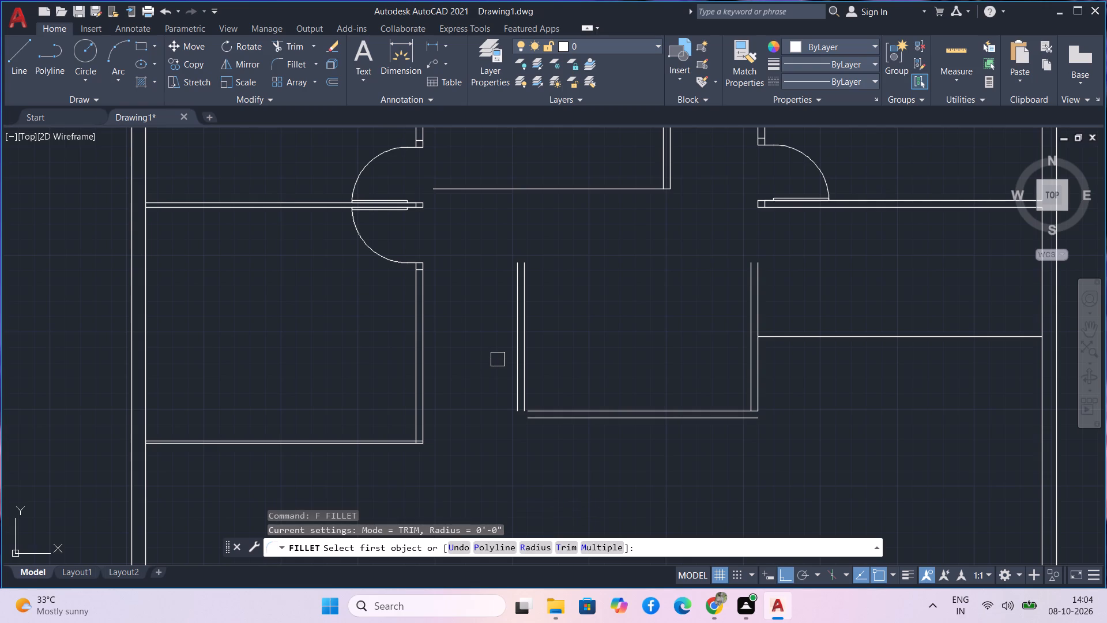
click(515, 379)
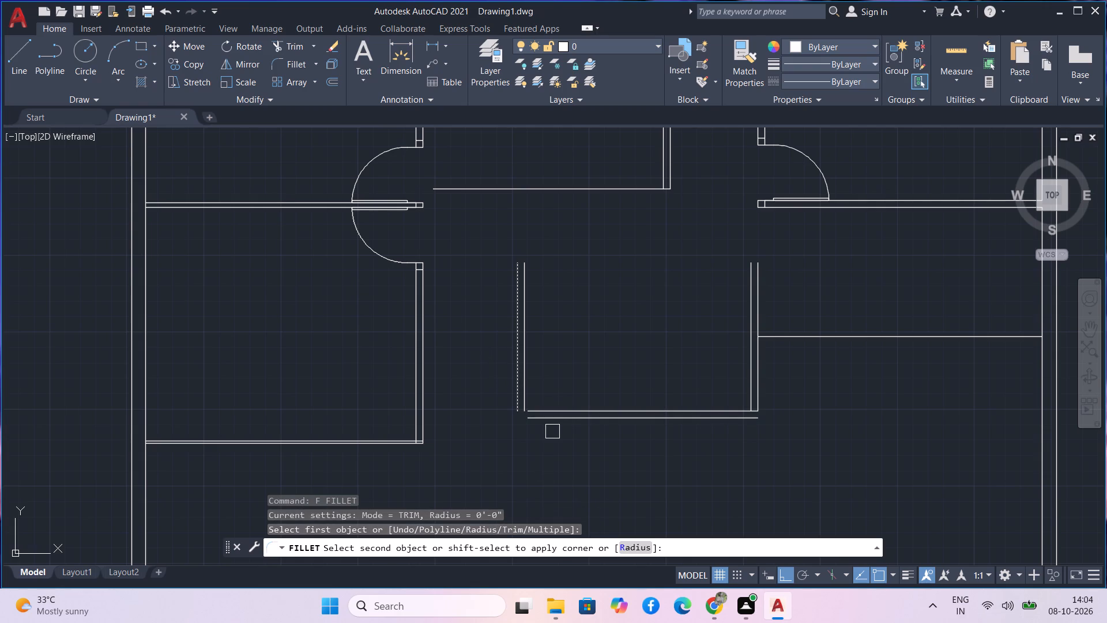
click(544, 425)
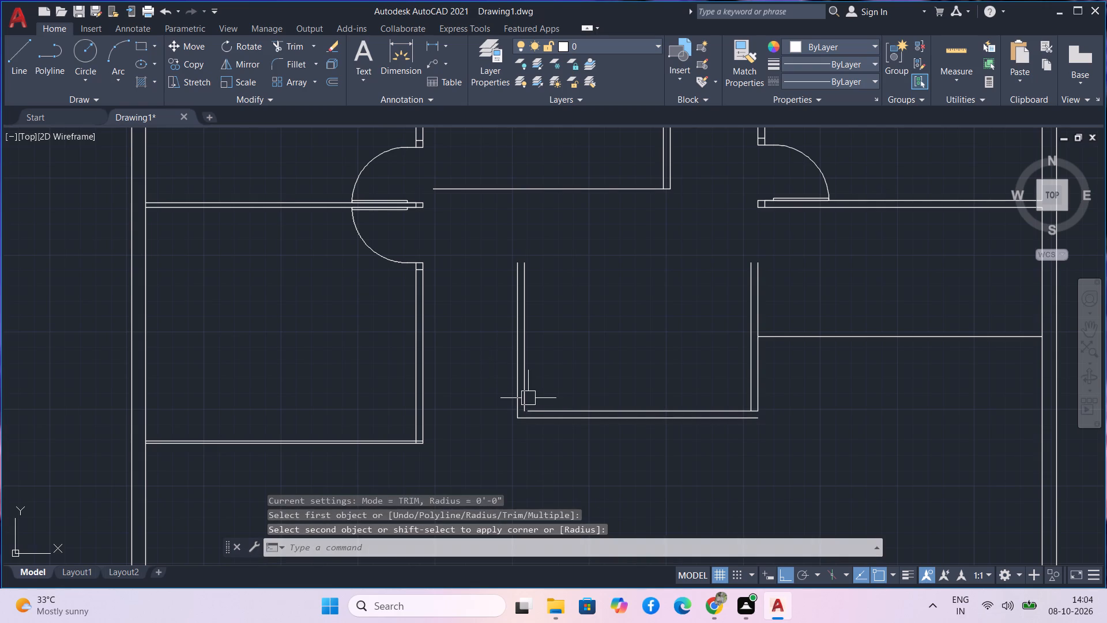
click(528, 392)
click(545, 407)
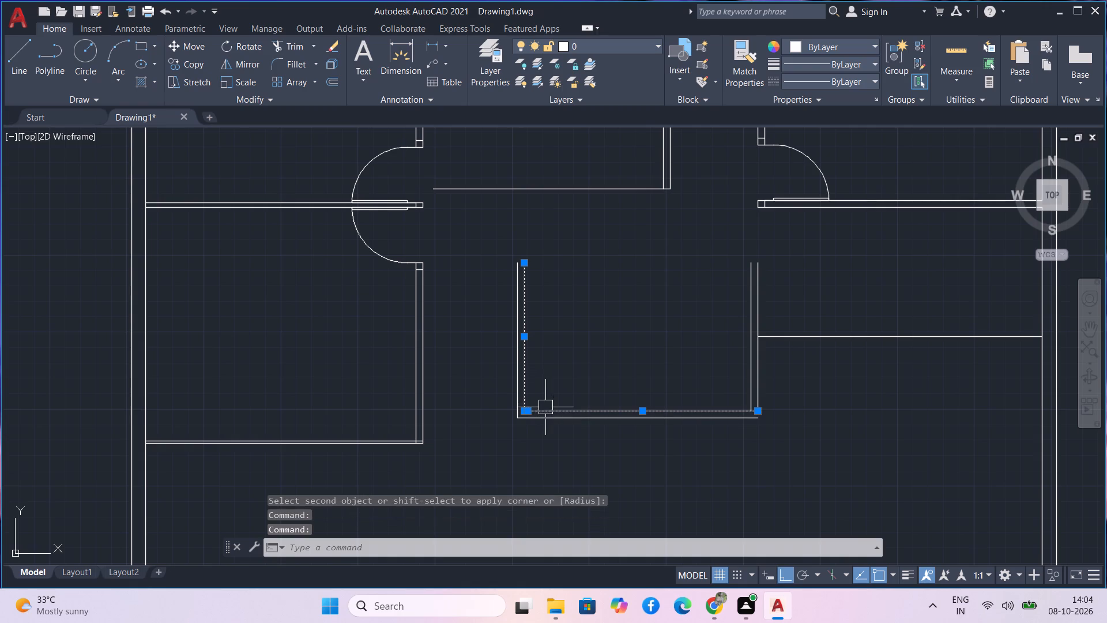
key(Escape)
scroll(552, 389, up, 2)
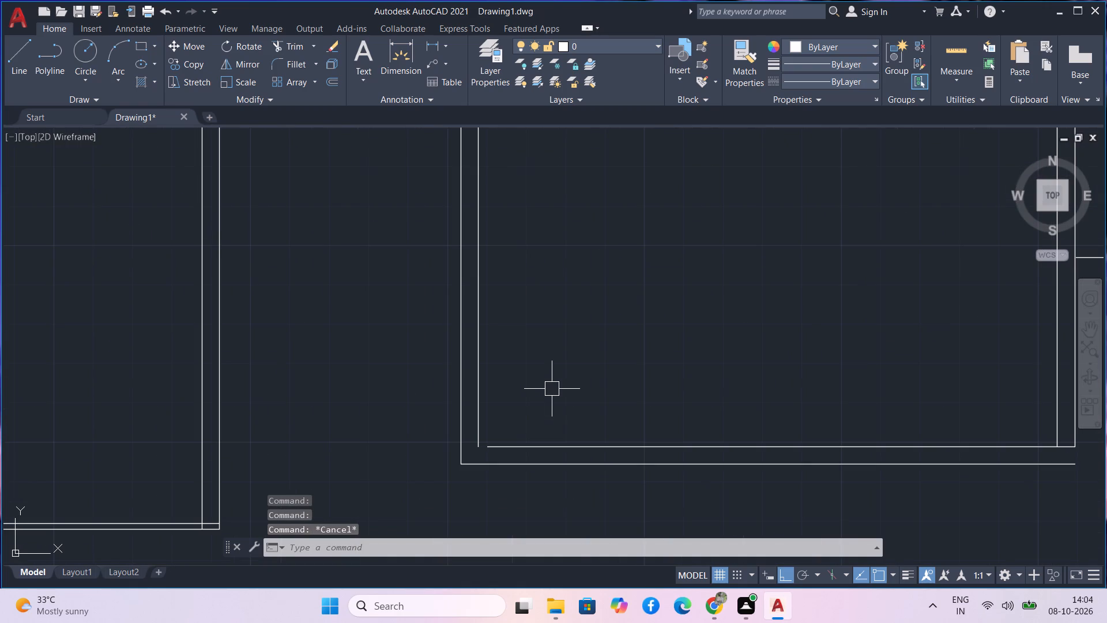
Fillet the central room's inner lower horizontal line with its inner western vertical line at zero radius to close the inner southwestern corner.
text(f)
key(space)
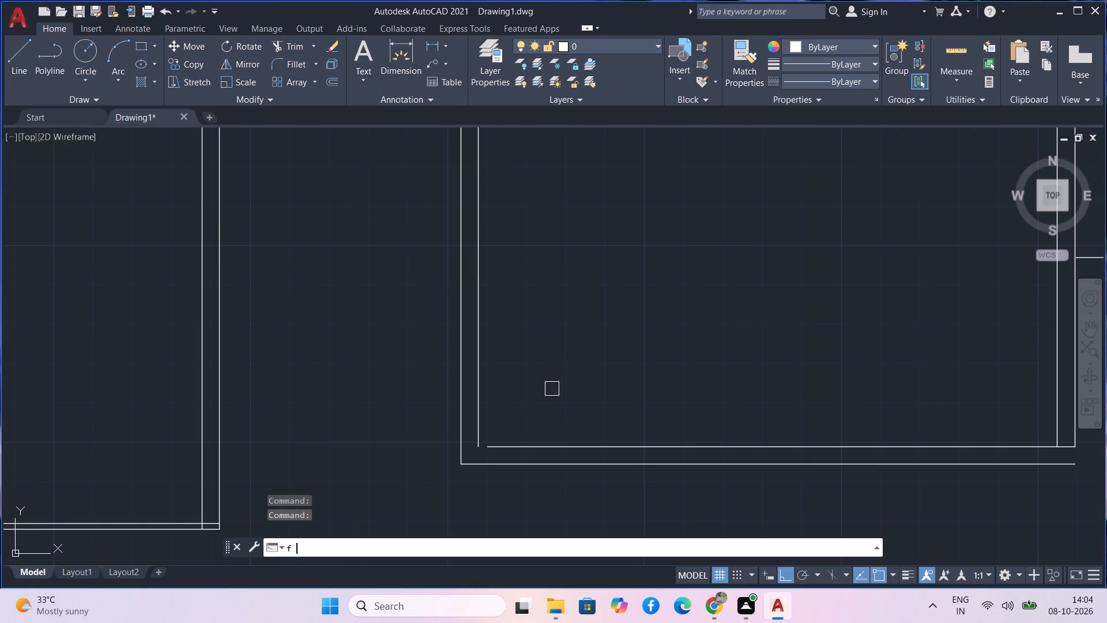
drag(513, 440, 509, 432)
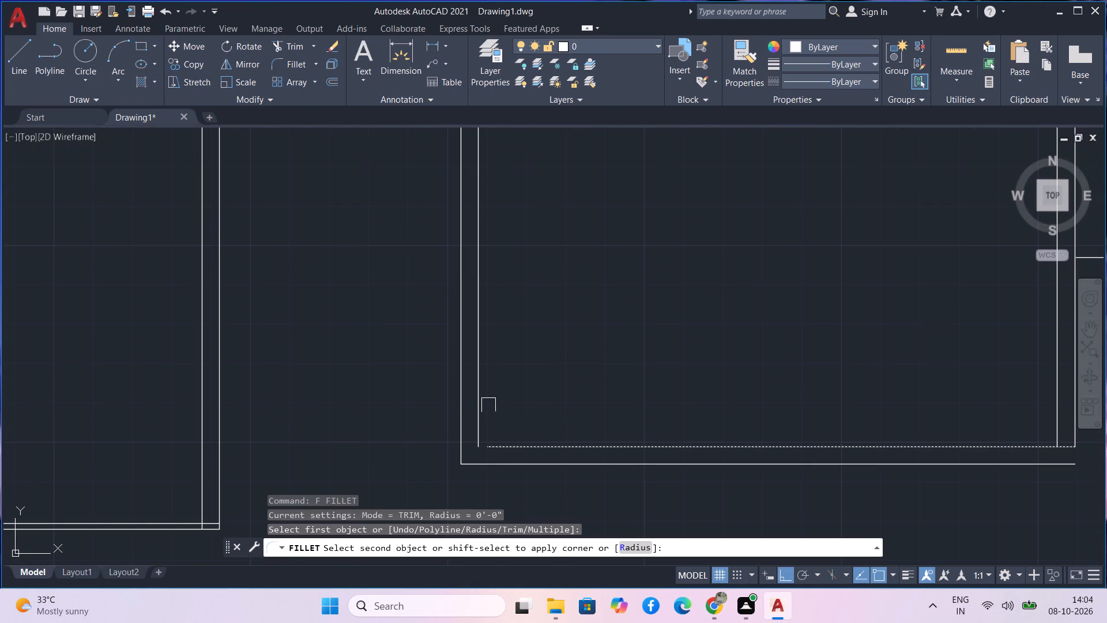
click(484, 406)
Fillet the outer eastern vertical line with the outer lower horizontal line at zero radius to close the central room's southeastern corner.
scroll(578, 355, down, 2)
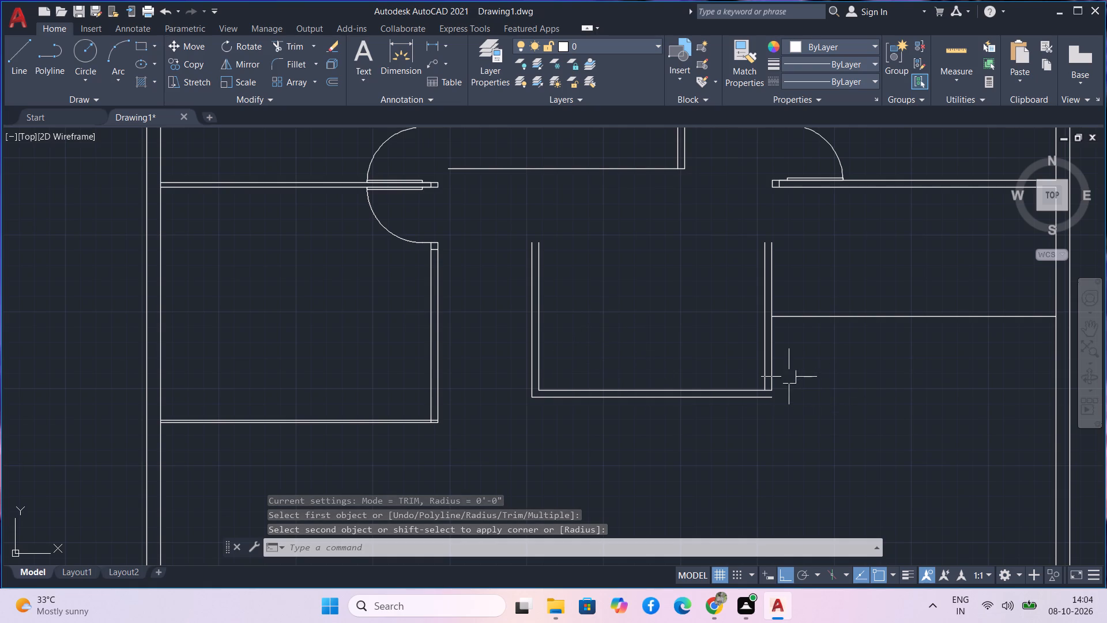
scroll(776, 383, up, 3)
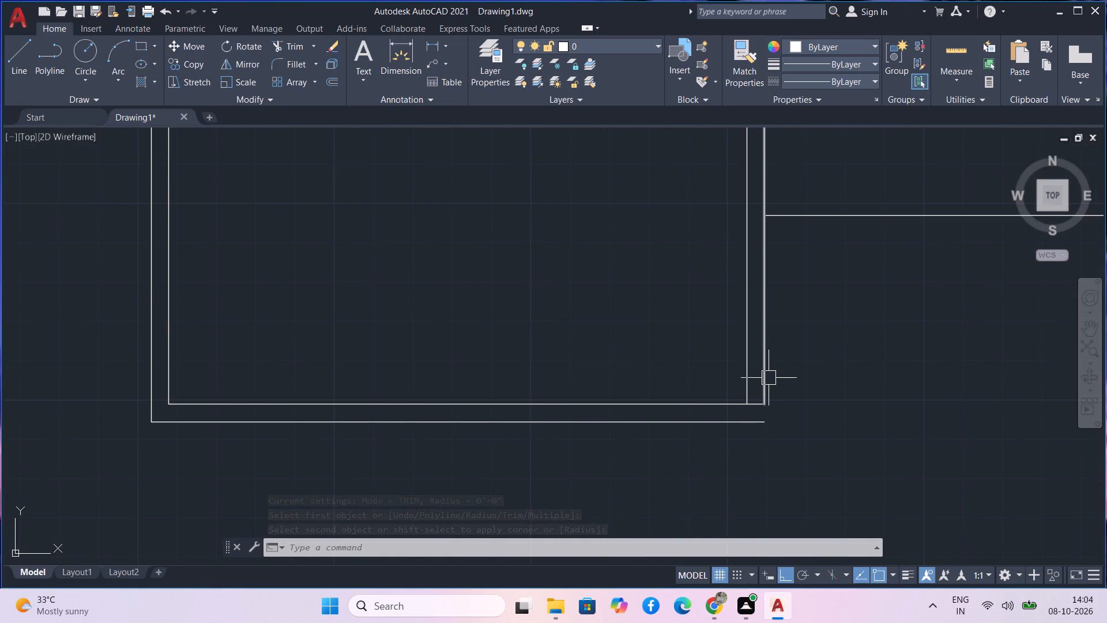
click(769, 378)
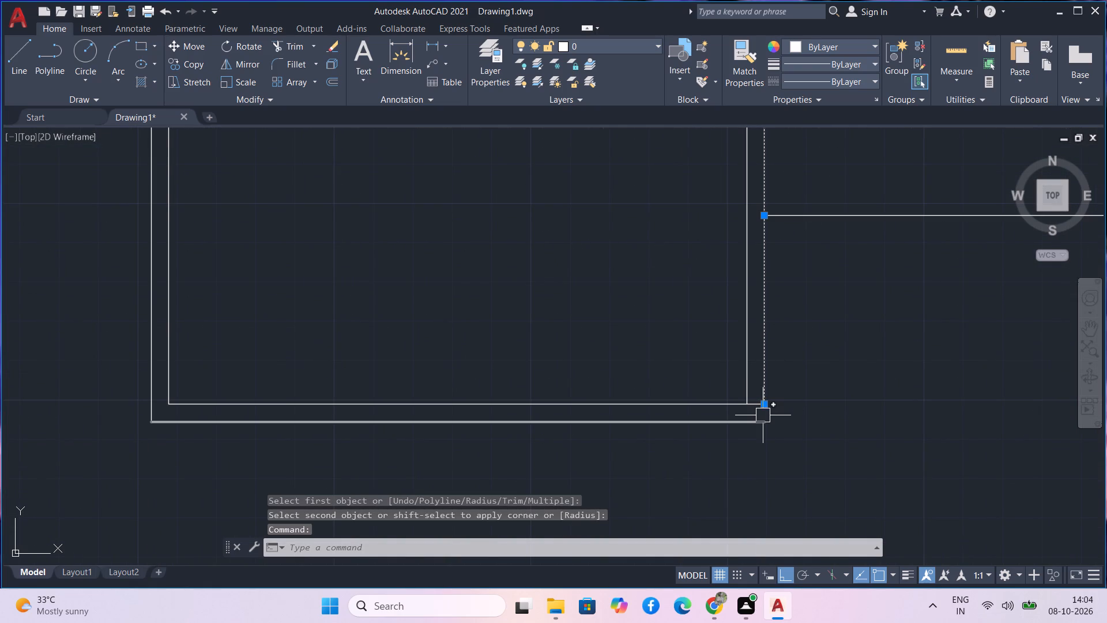
click(754, 422)
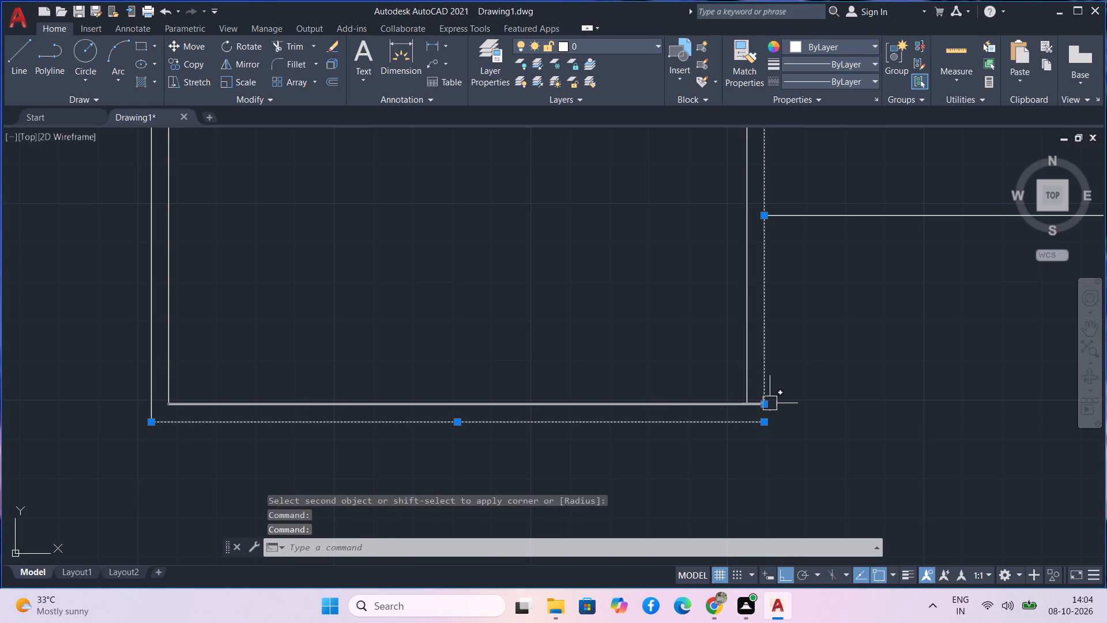
key(Escape)
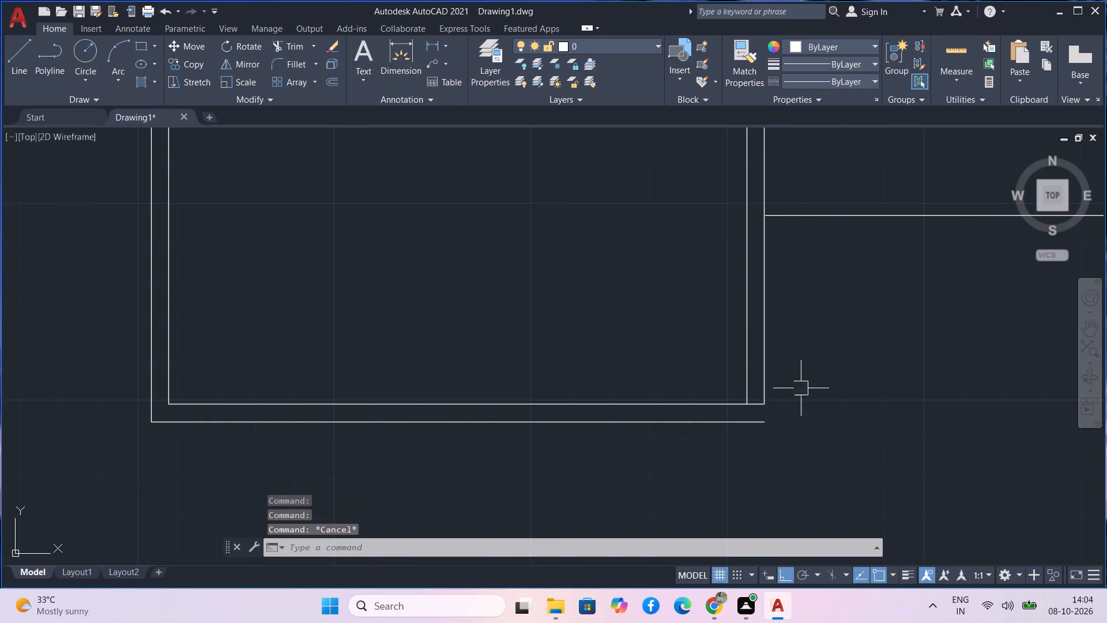
scroll(793, 409, up, 1)
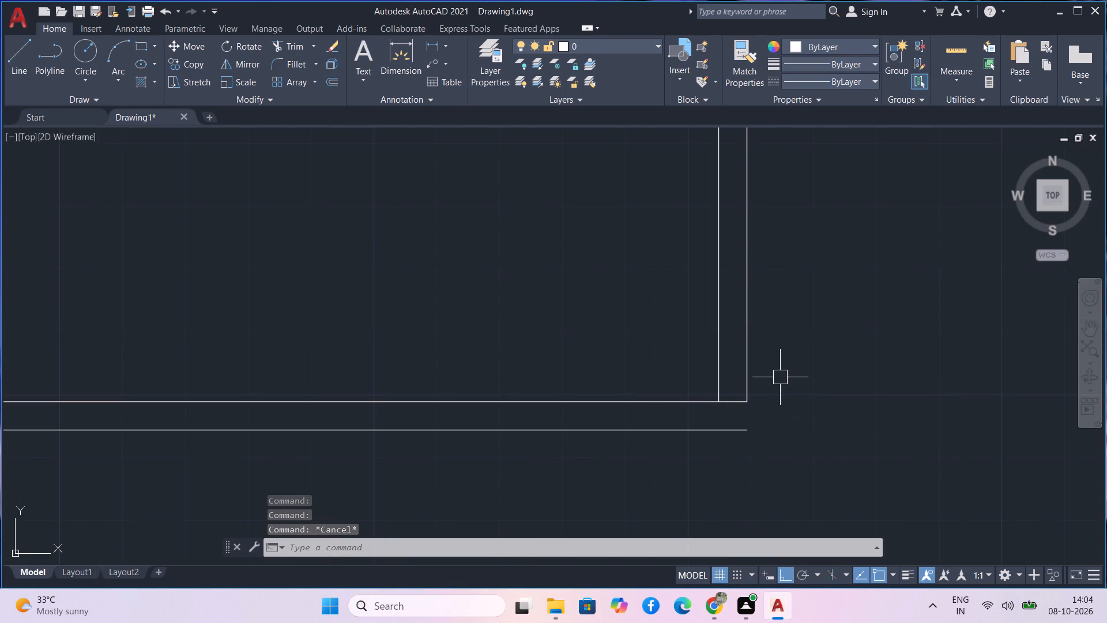
text(f)
key(space)
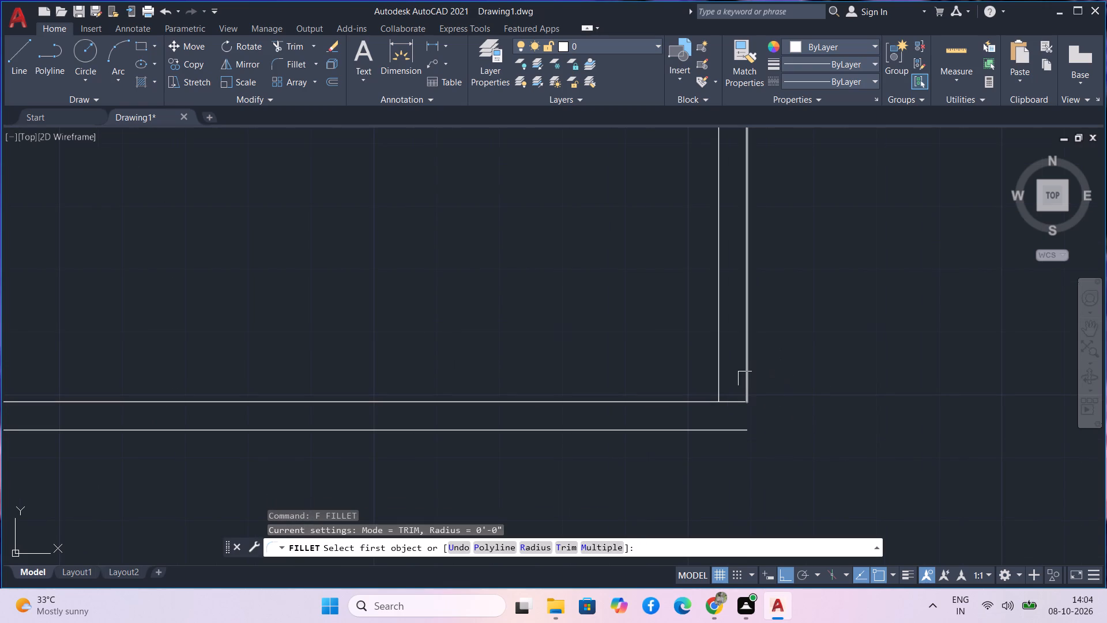
click(748, 378)
click(751, 426)
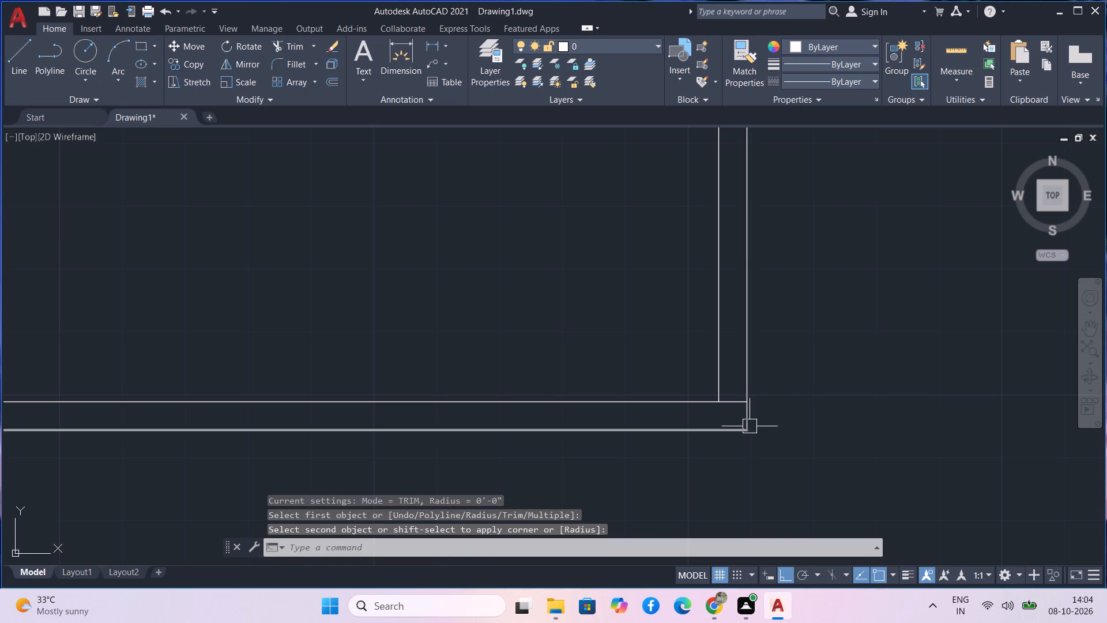
scroll(780, 371, down, 1)
key(space)
scroll(769, 361, down, 2)
middle_drag(672, 335, 698, 368)
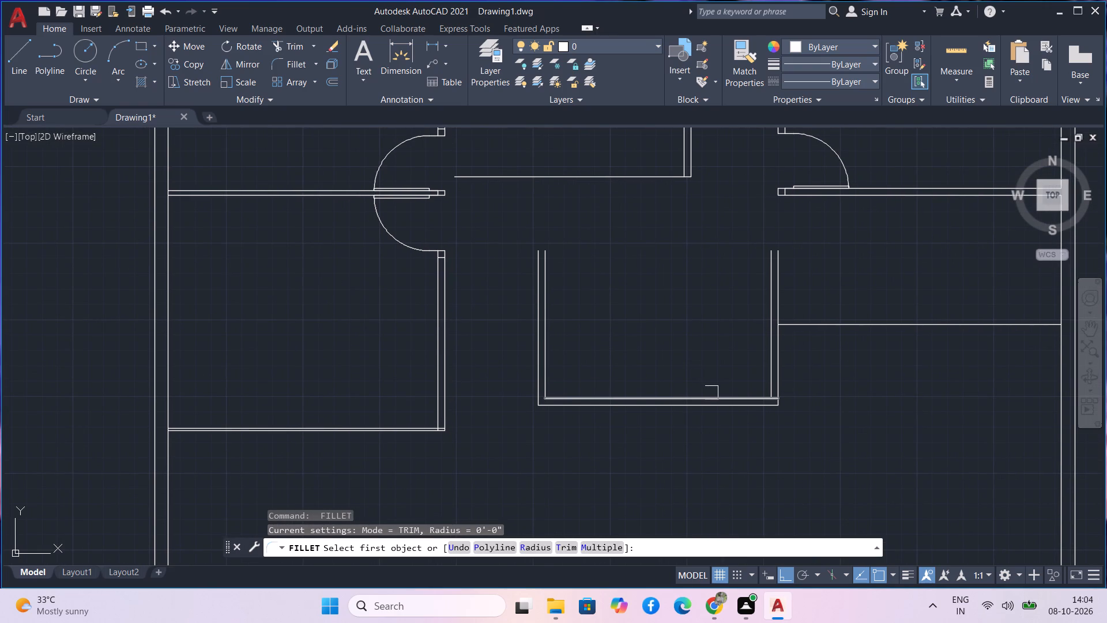
middle_drag(608, 232, 639, 292)
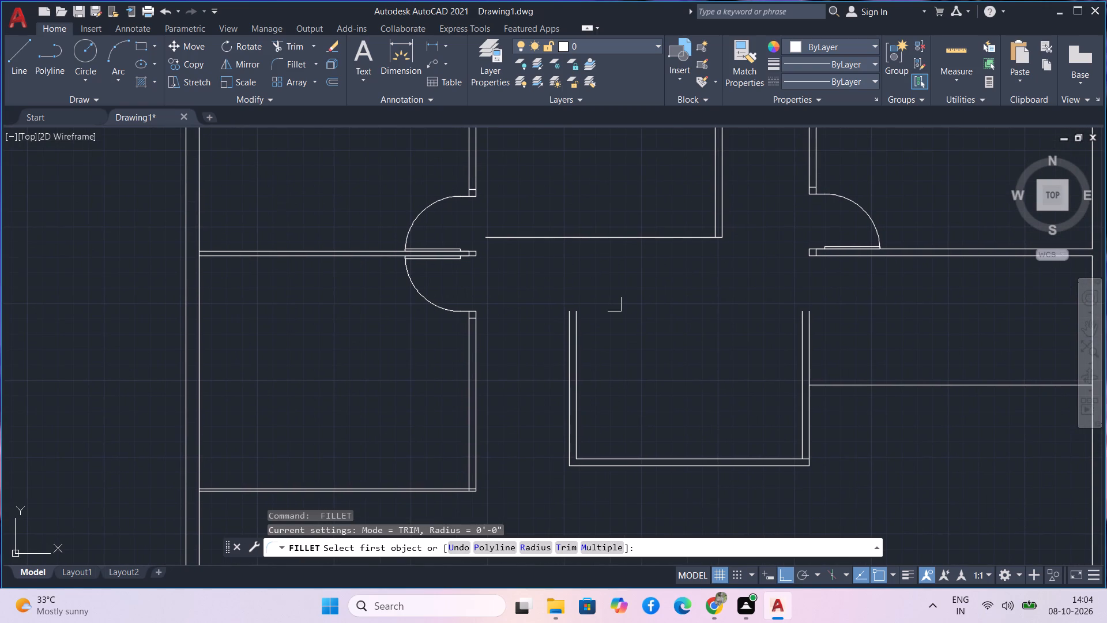
key(Escape)
Extend the central room's two western wall lines north to the horizontal line above the room.
text(tr)
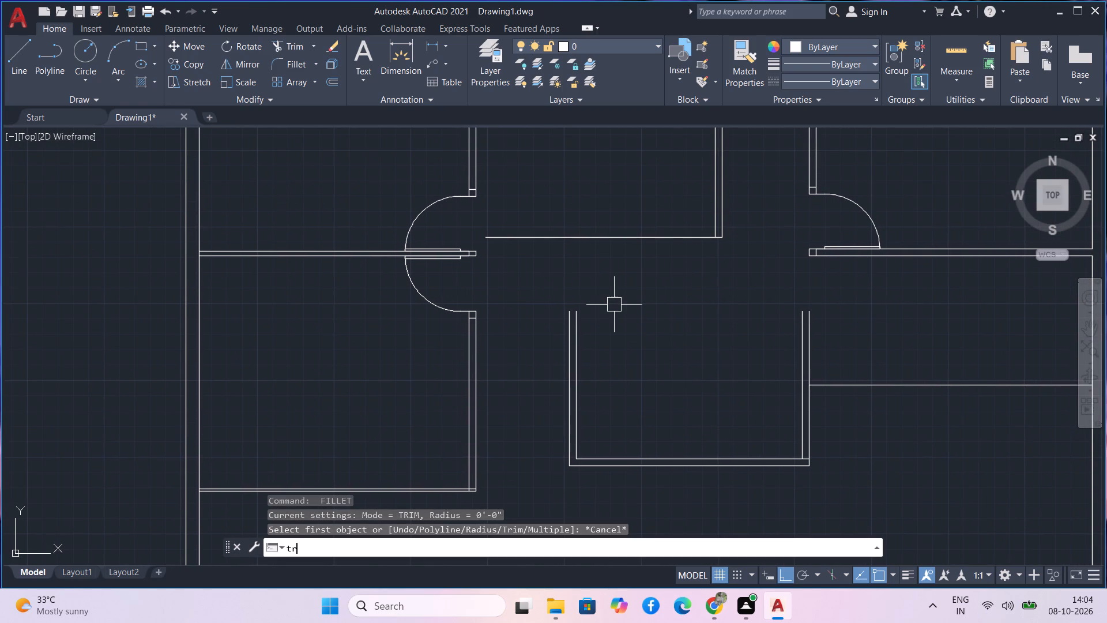
key(space)
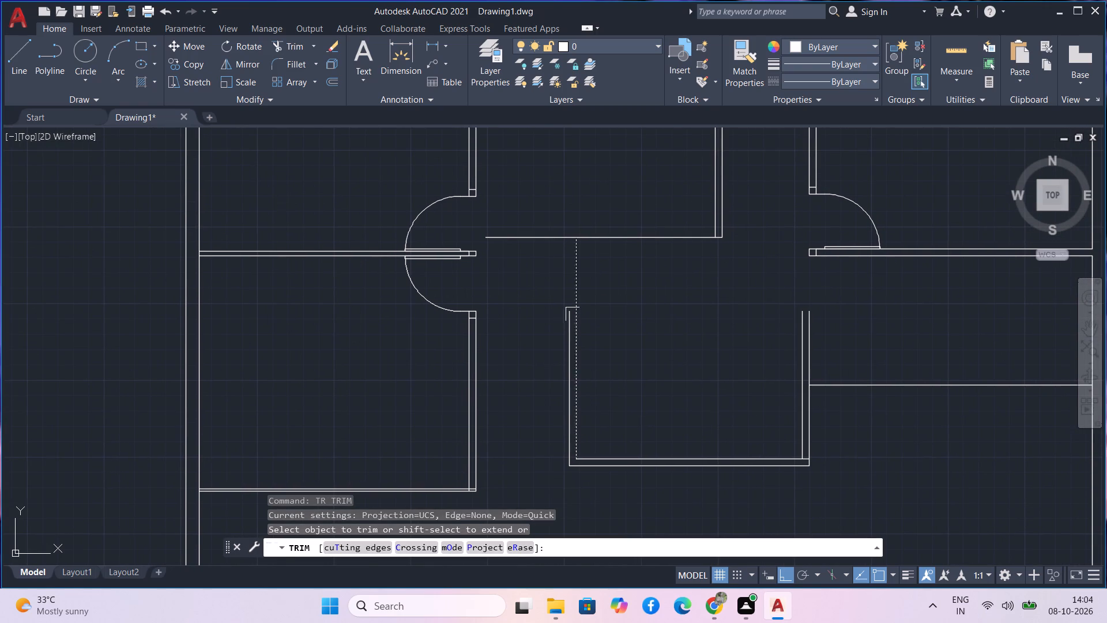
shift+click(564, 332)
shift+click(580, 335)
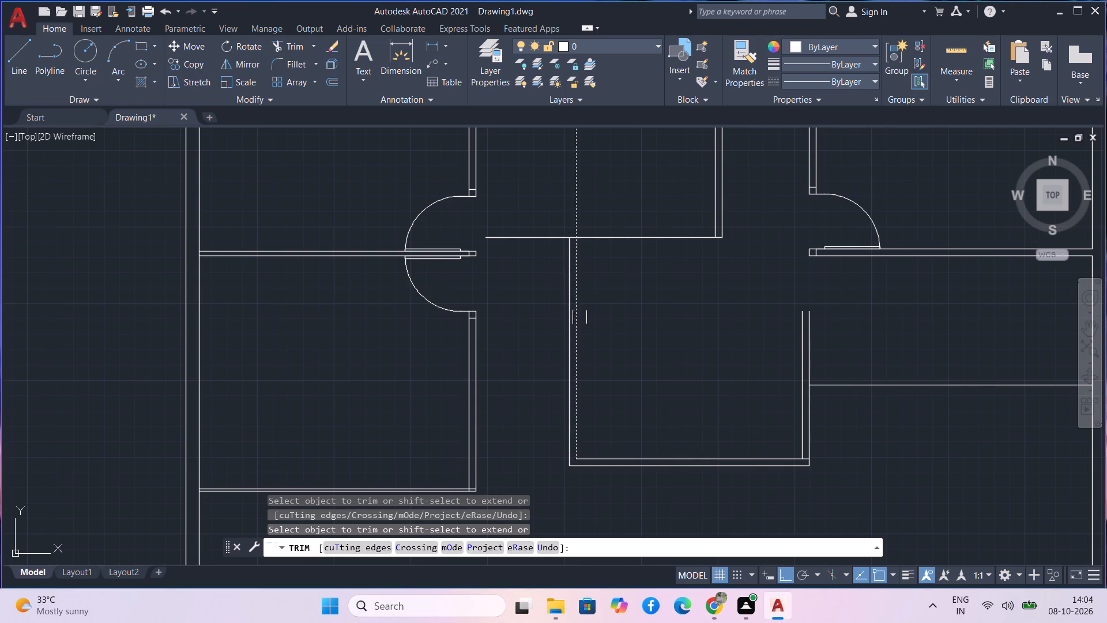
shift+click(580, 257)
Trim the horizontal line's overhang west of the room and the inner western wall line's excess north of that horizontal line.
shift+click(560, 258)
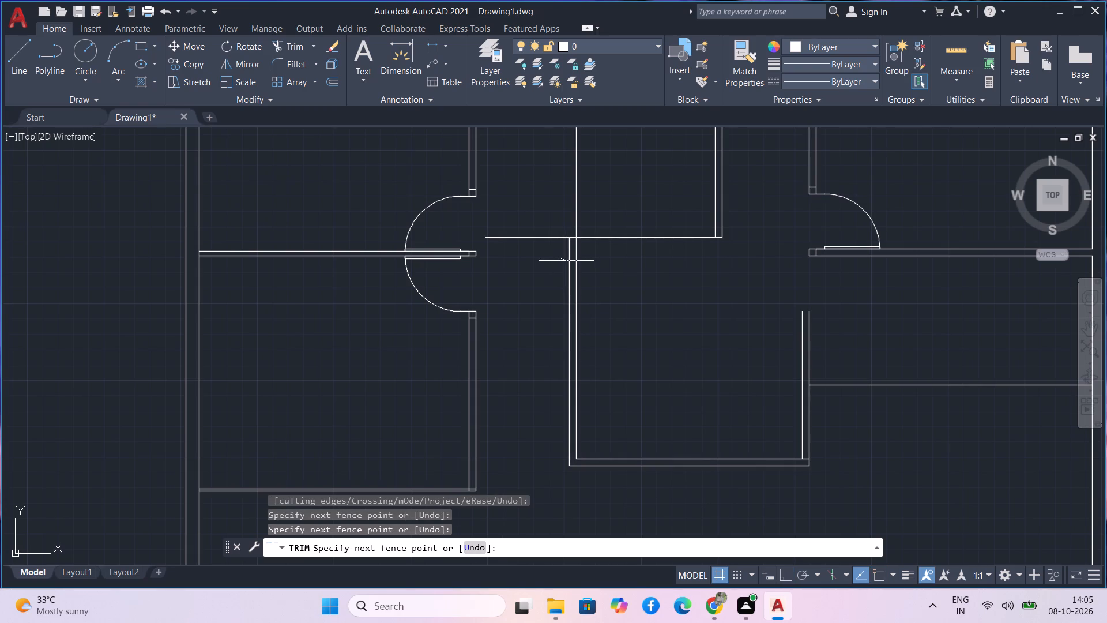
click(545, 200)
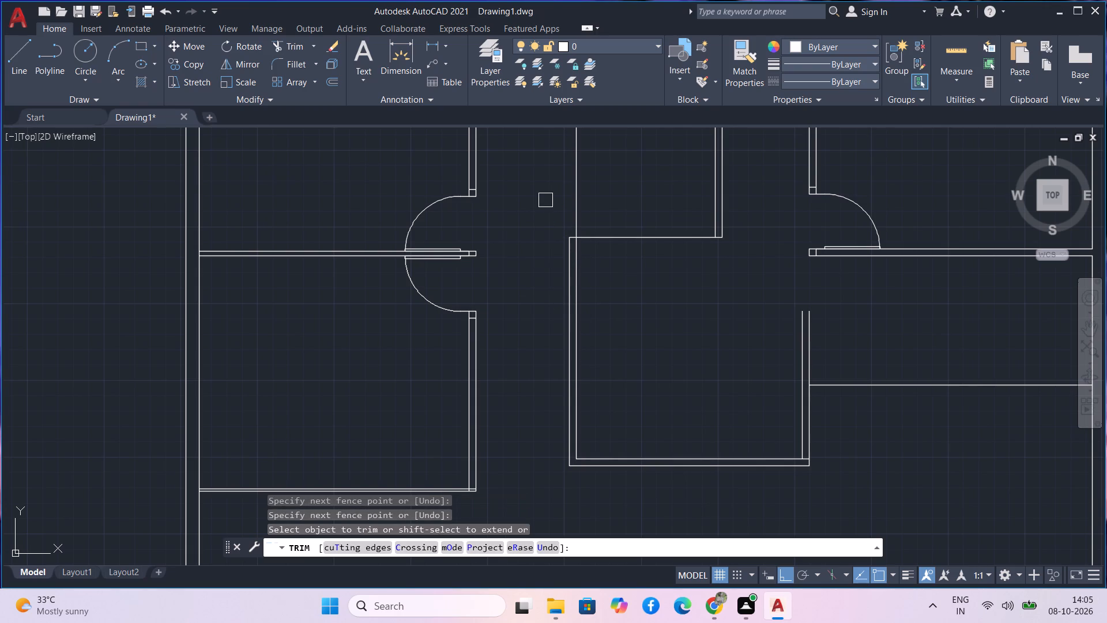
key(Escape)
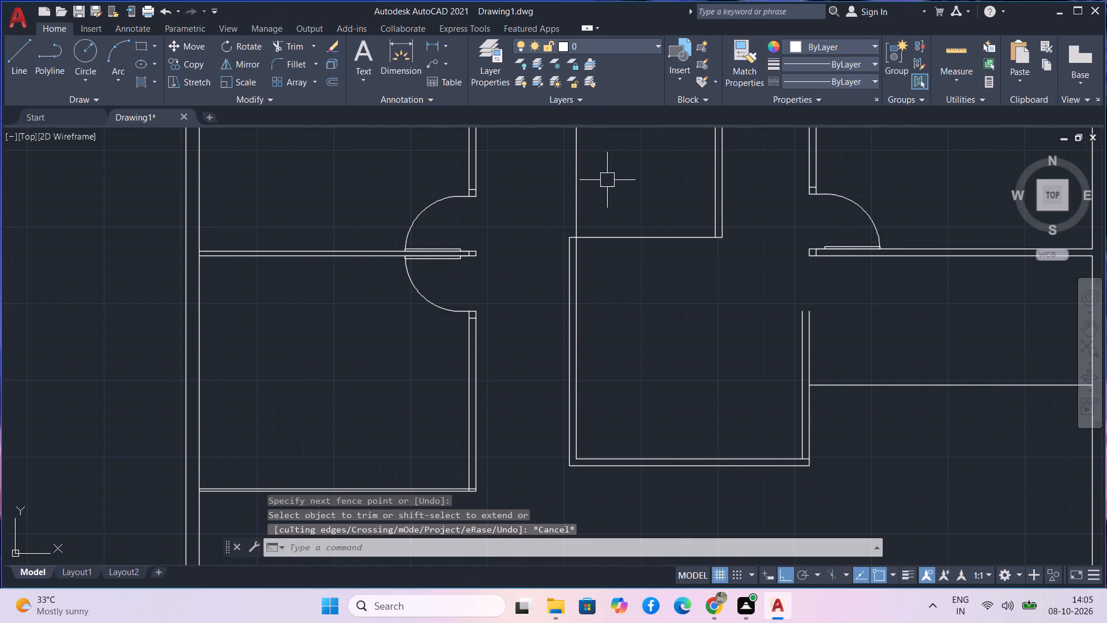
key(t)
text(r)
key(space)
drag(607, 186, 540, 201)
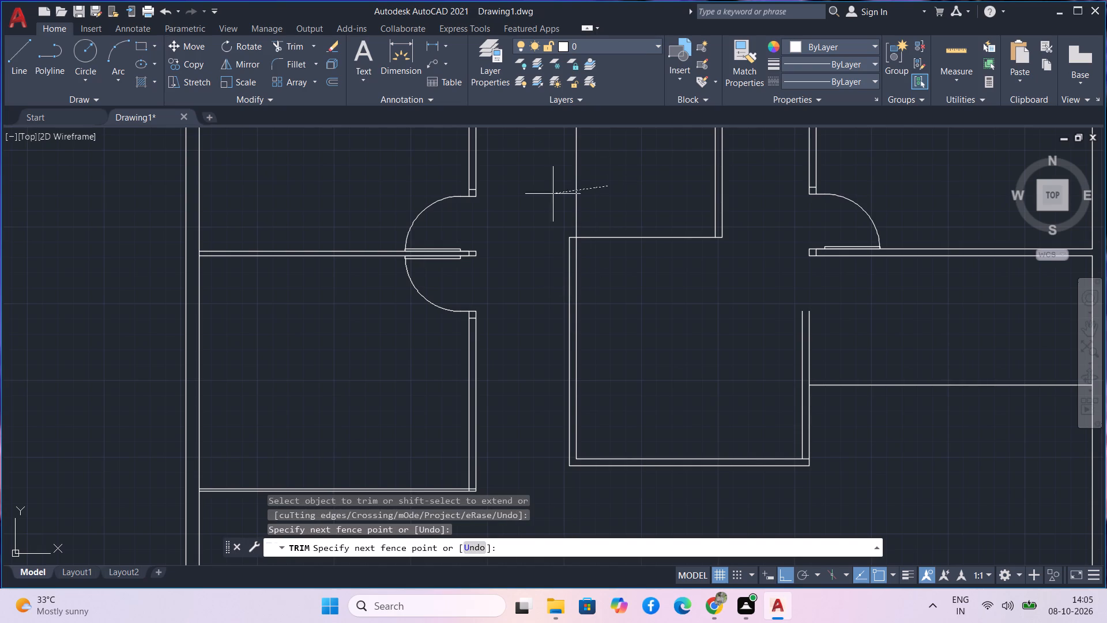
drag(540, 201, 533, 209)
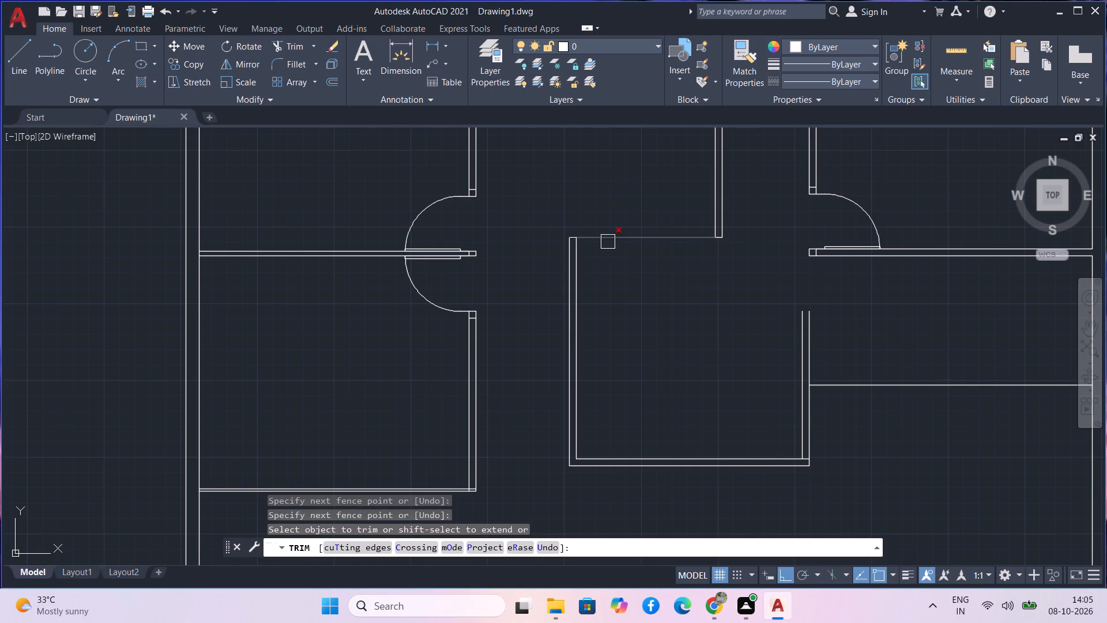
key(Escape)
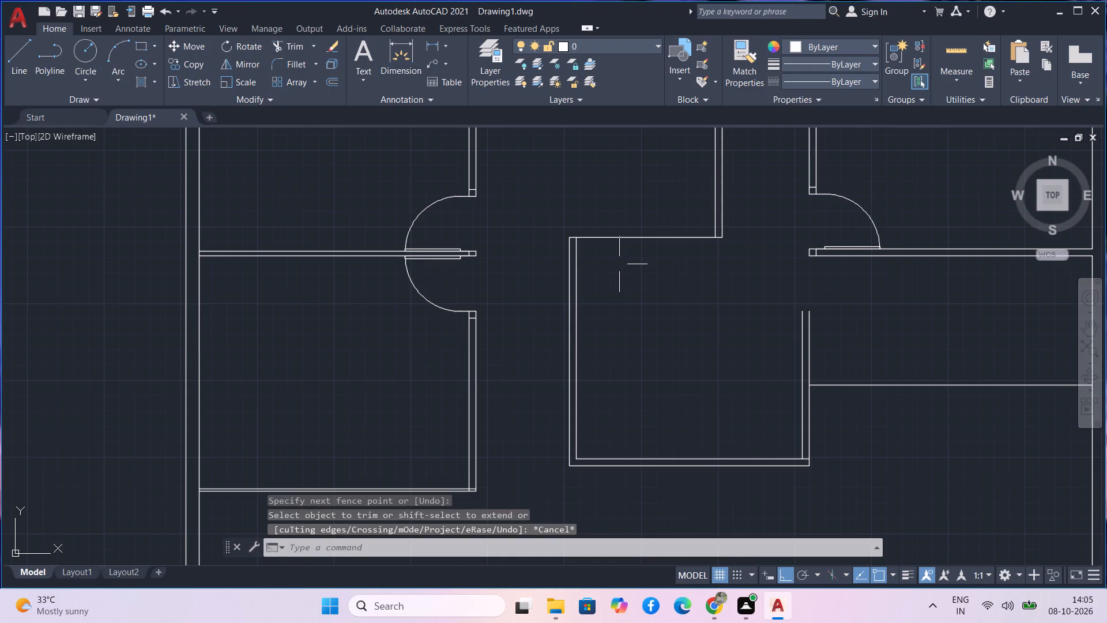
Measure the distances around the horizontal line at the central room's northern edge.
click(957, 49)
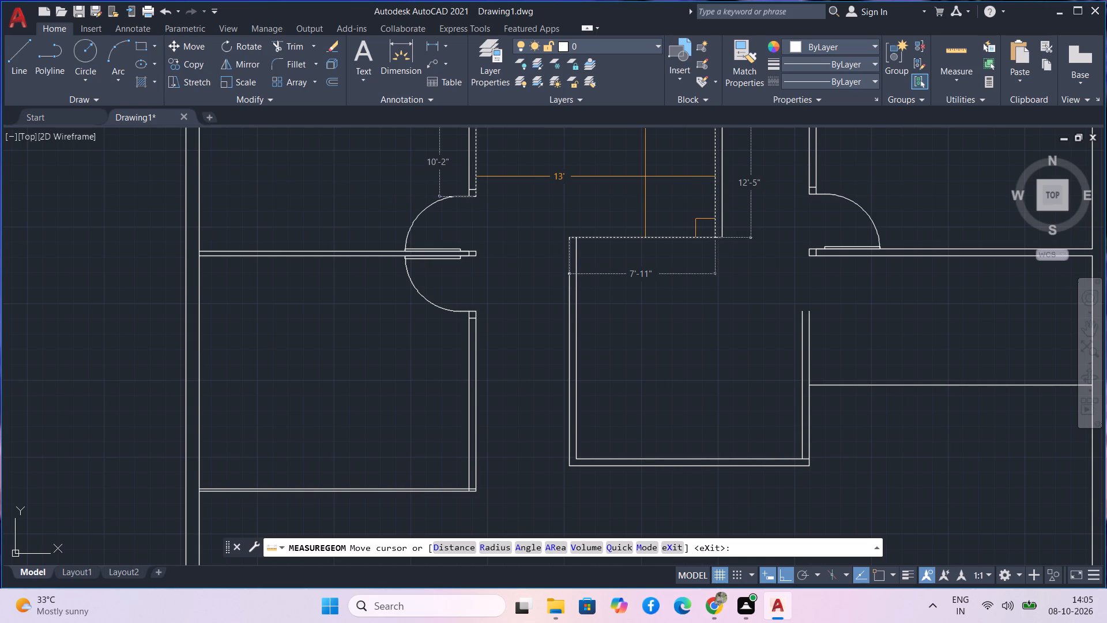
key(Escape)
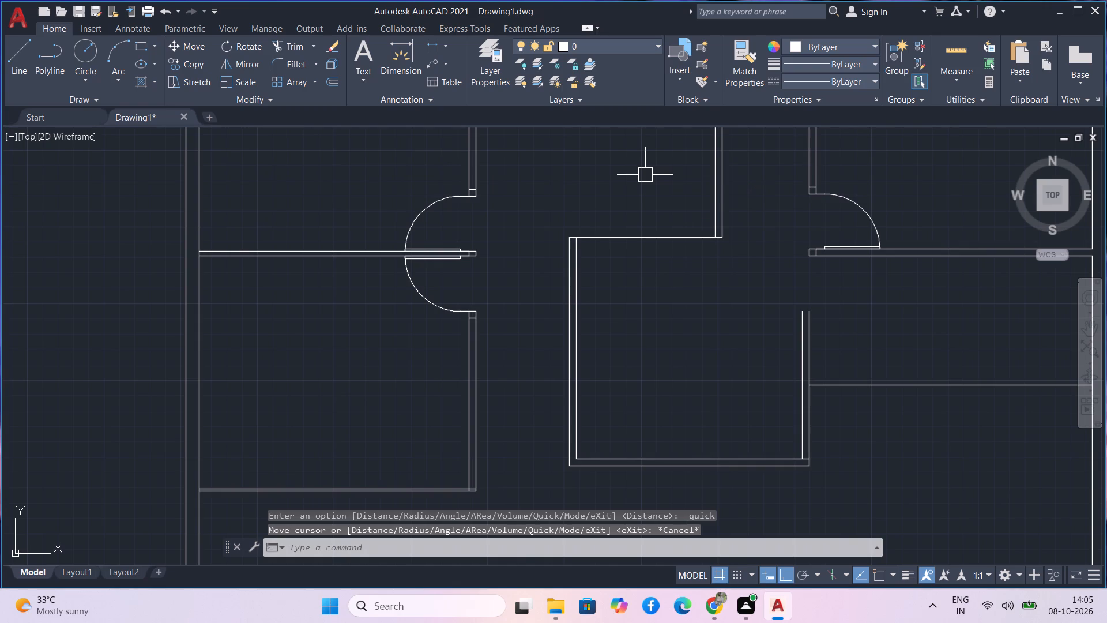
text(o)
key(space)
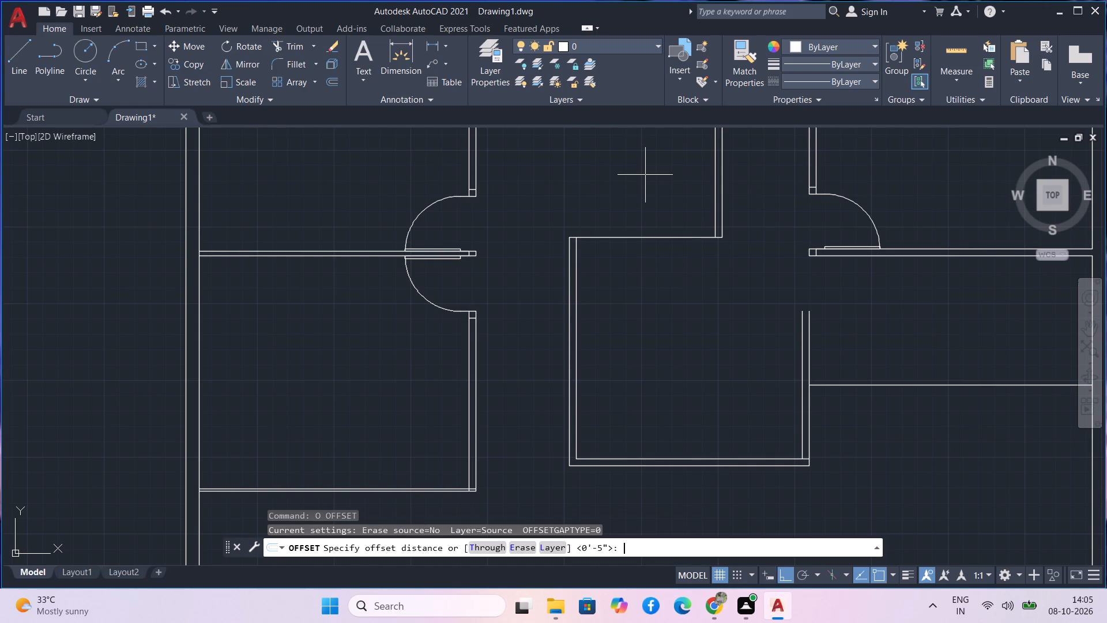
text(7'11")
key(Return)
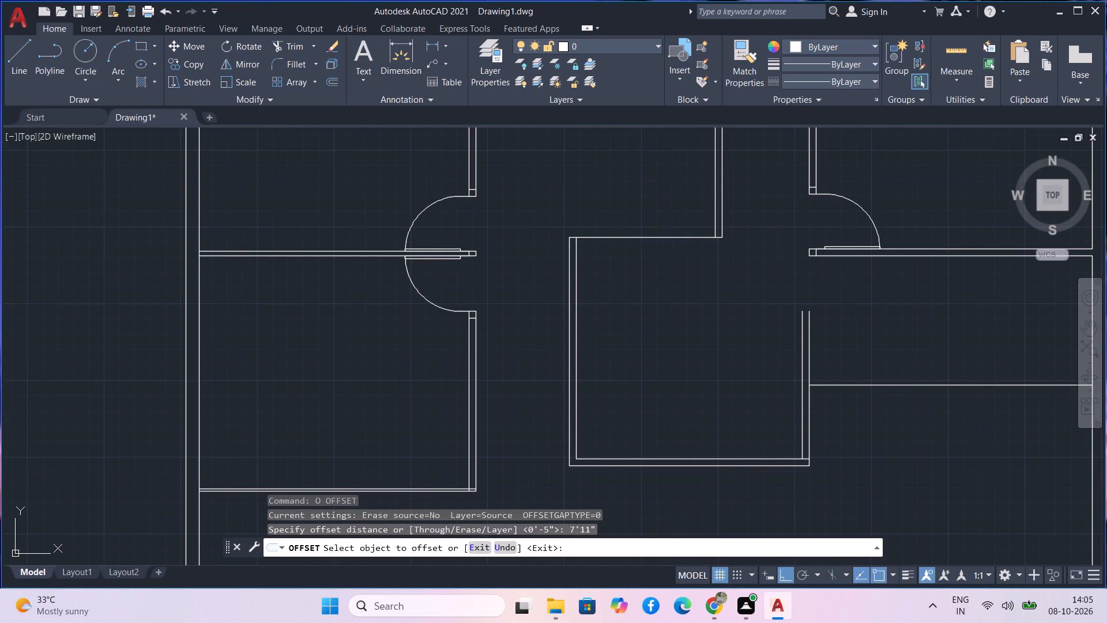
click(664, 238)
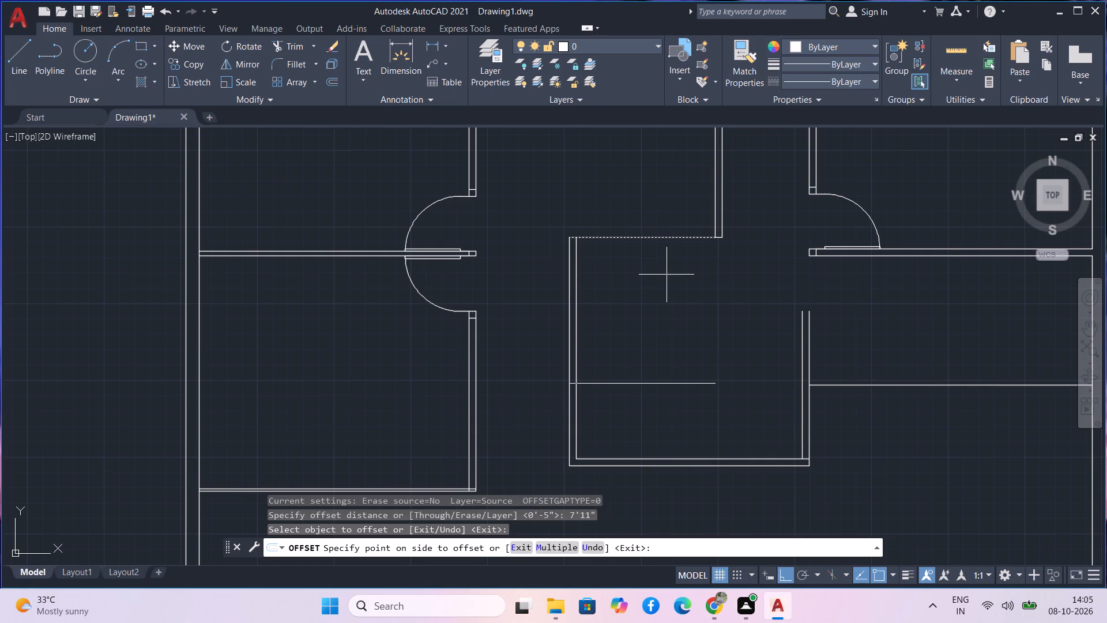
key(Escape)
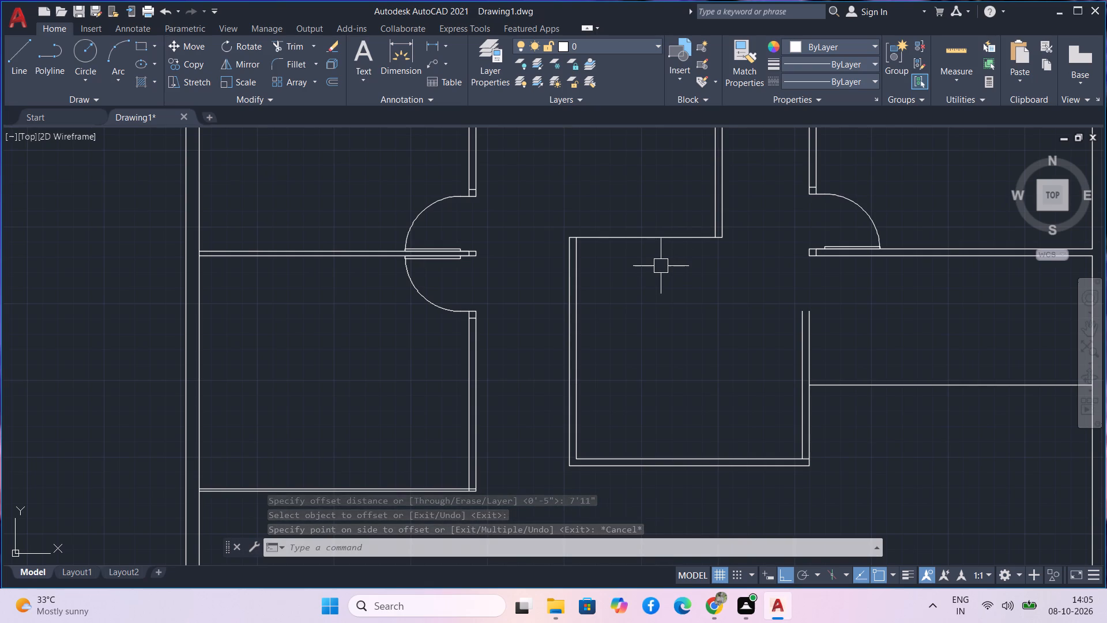
Offset the central room's upper horizontal line by 4.5" to the south.
text(o)
key(space)
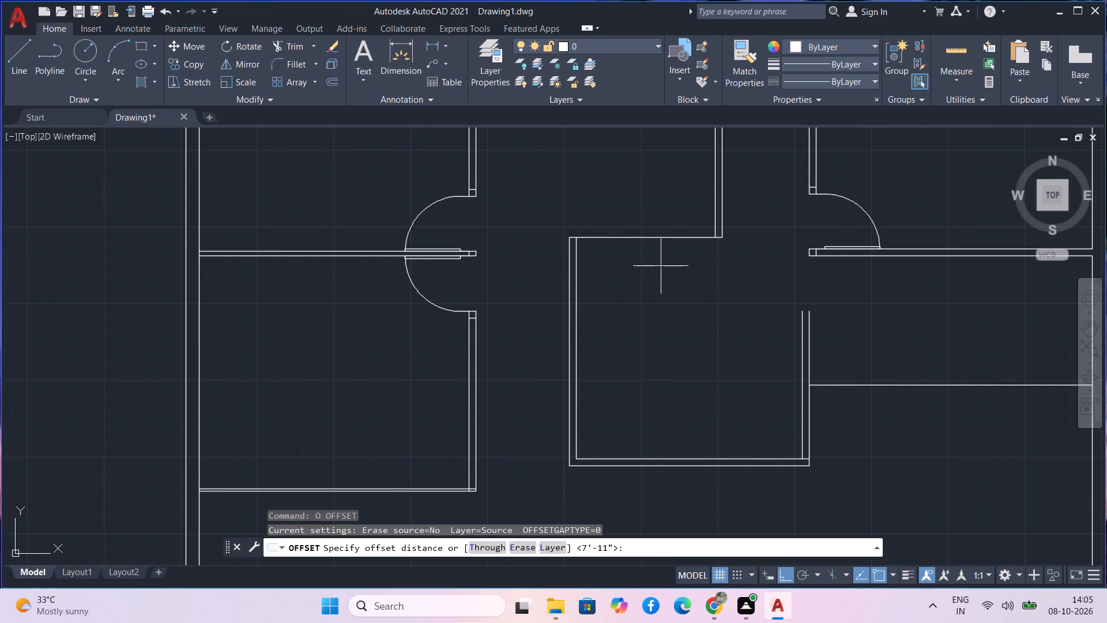
text(4.5)
key(Return)
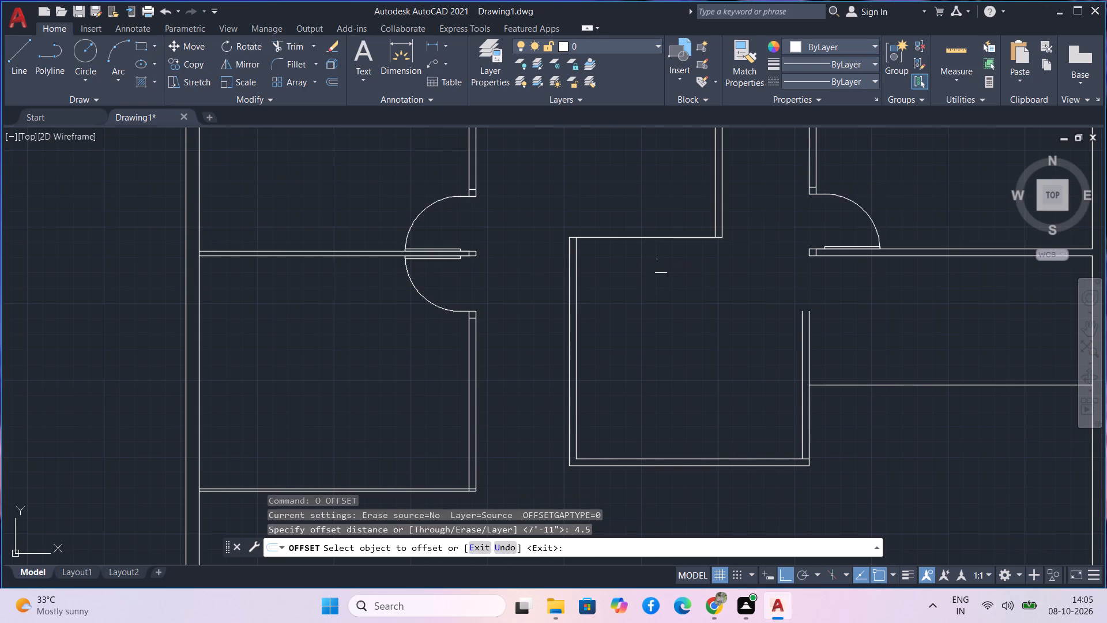
click(647, 238)
click(650, 246)
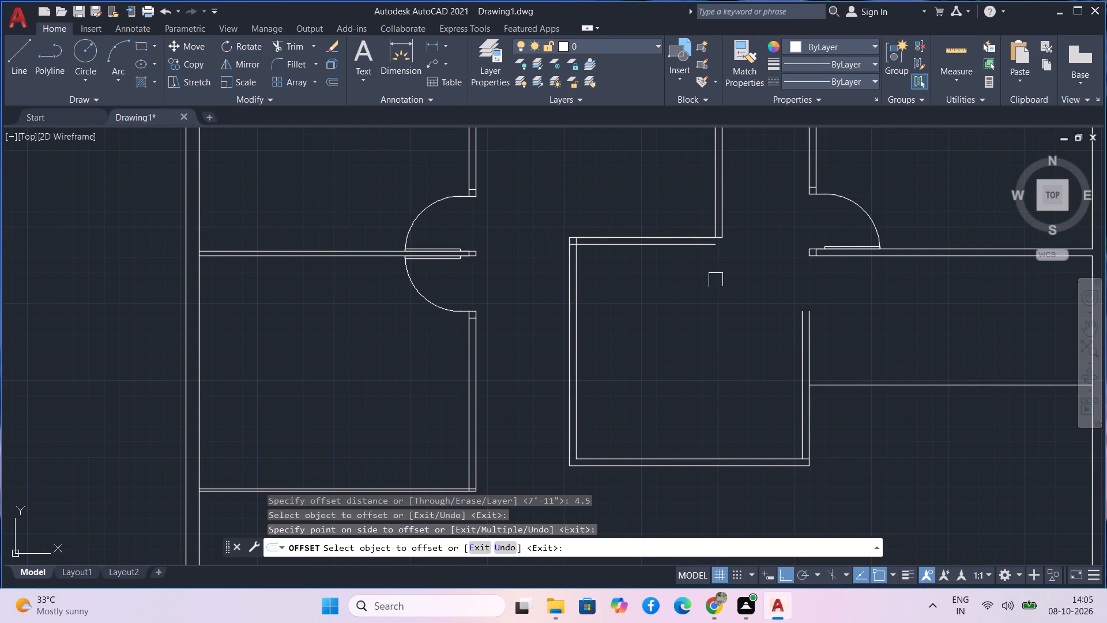
key(Escape)
Extend the western line of the vertical wall above the room south to the new offset horizontal line.
text(tr)
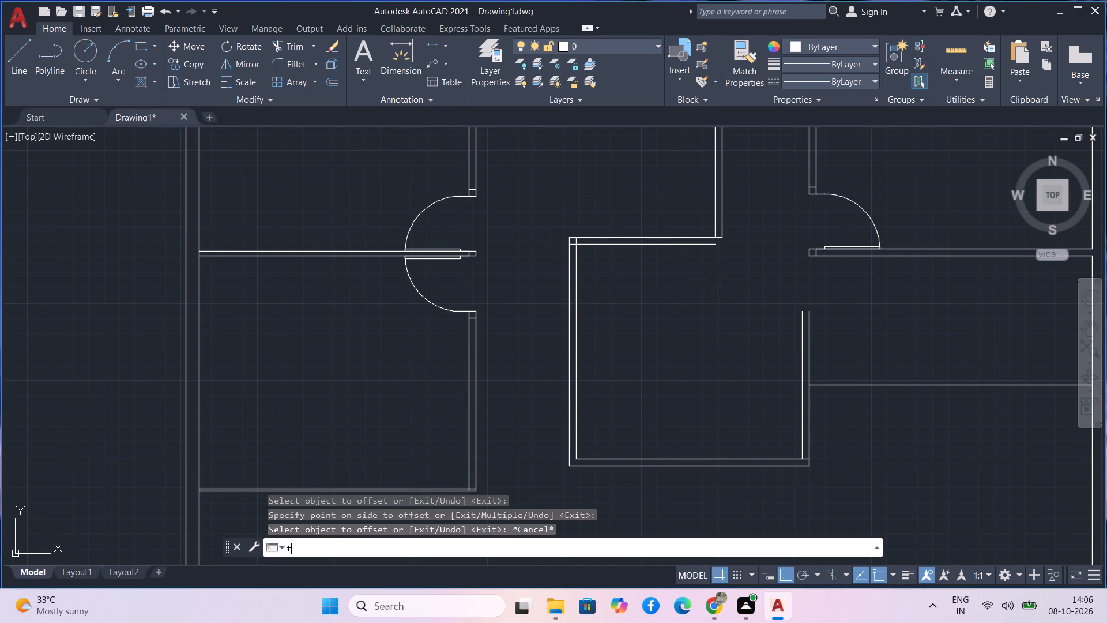
key(space)
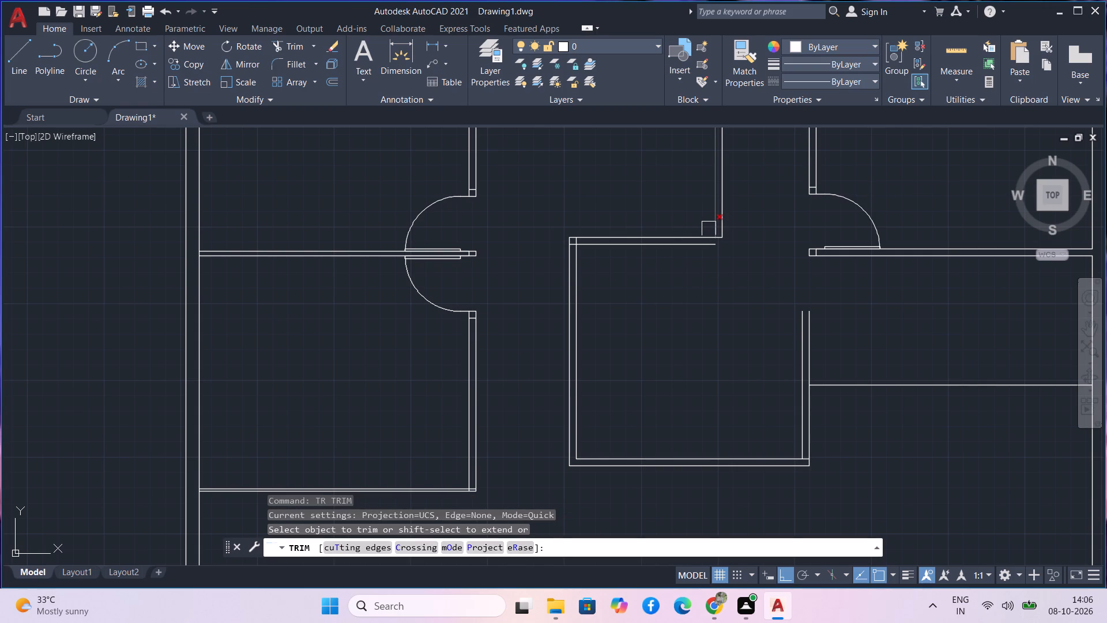
shift+click(709, 224)
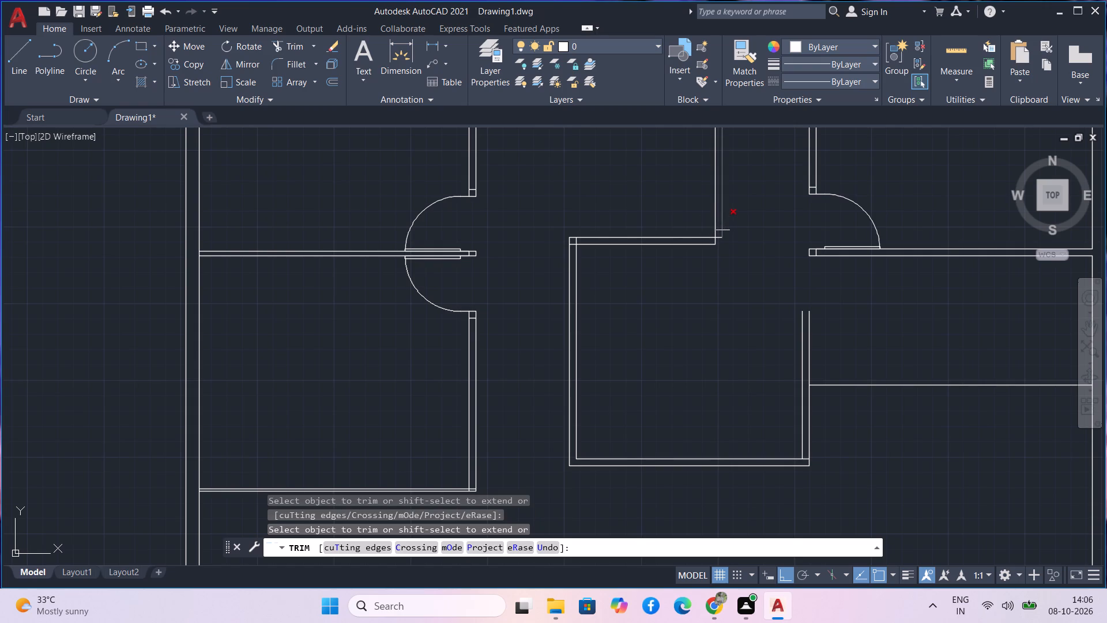
scroll(743, 266, down, 1)
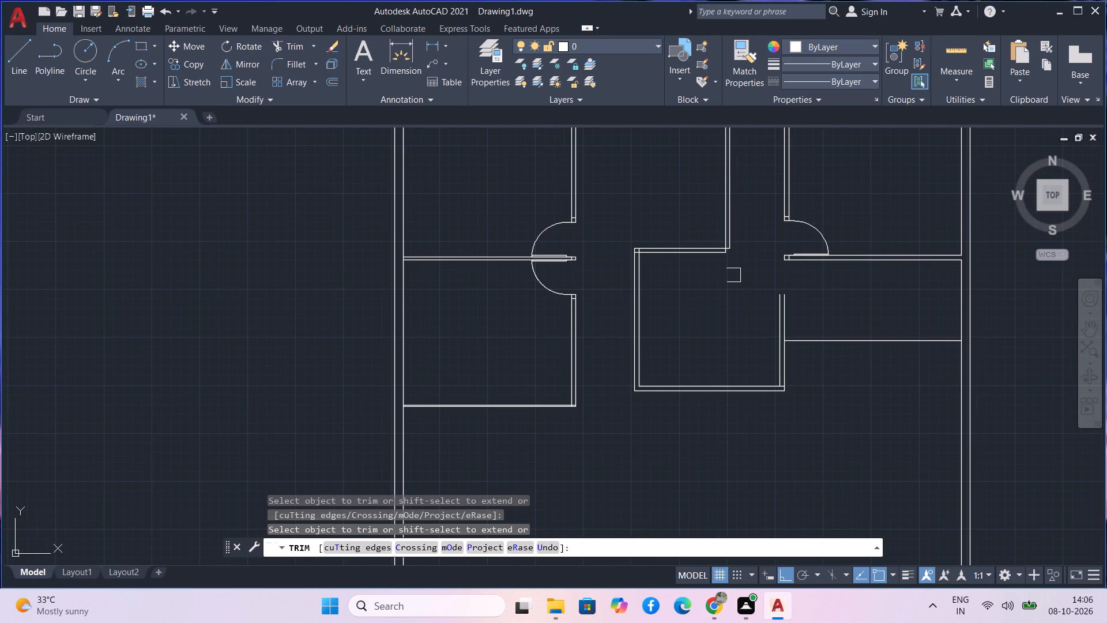
scroll(733, 258, up, 2)
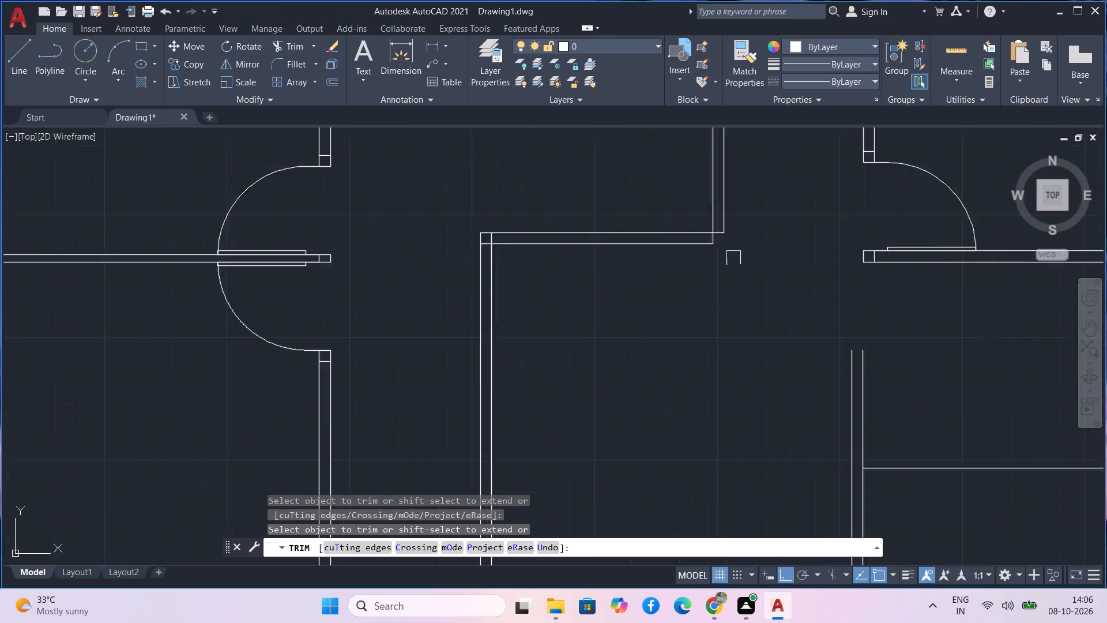
Trim the line stubs closing the junction of the central room's northern wall and the vertical wall above it.
scroll(733, 258, up, 2)
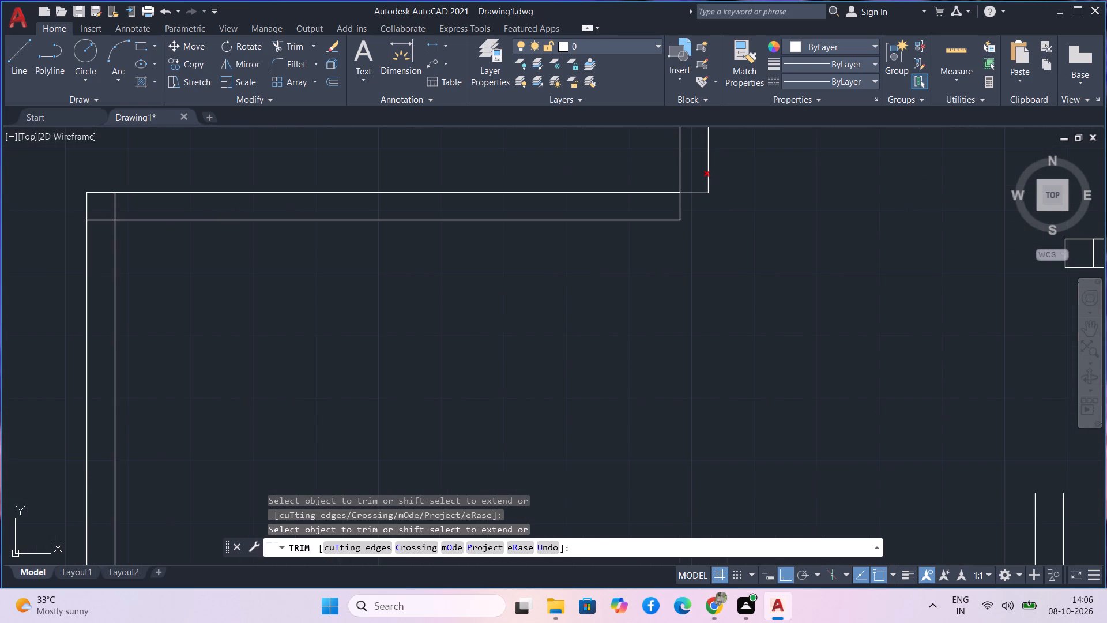
click(696, 192)
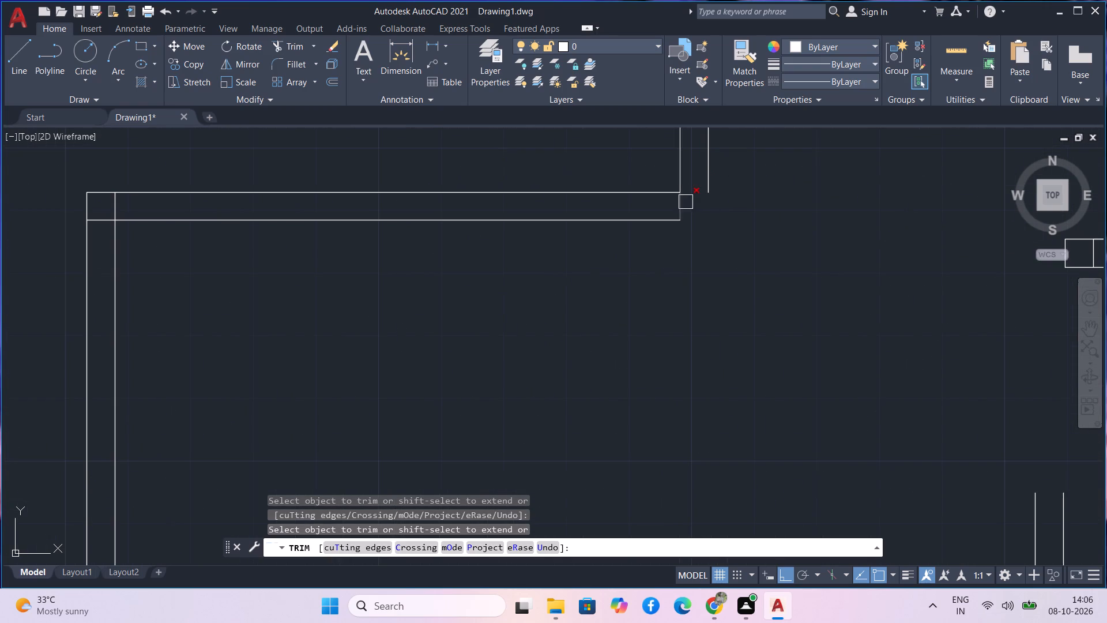
click(686, 202)
scroll(702, 211, down, 1)
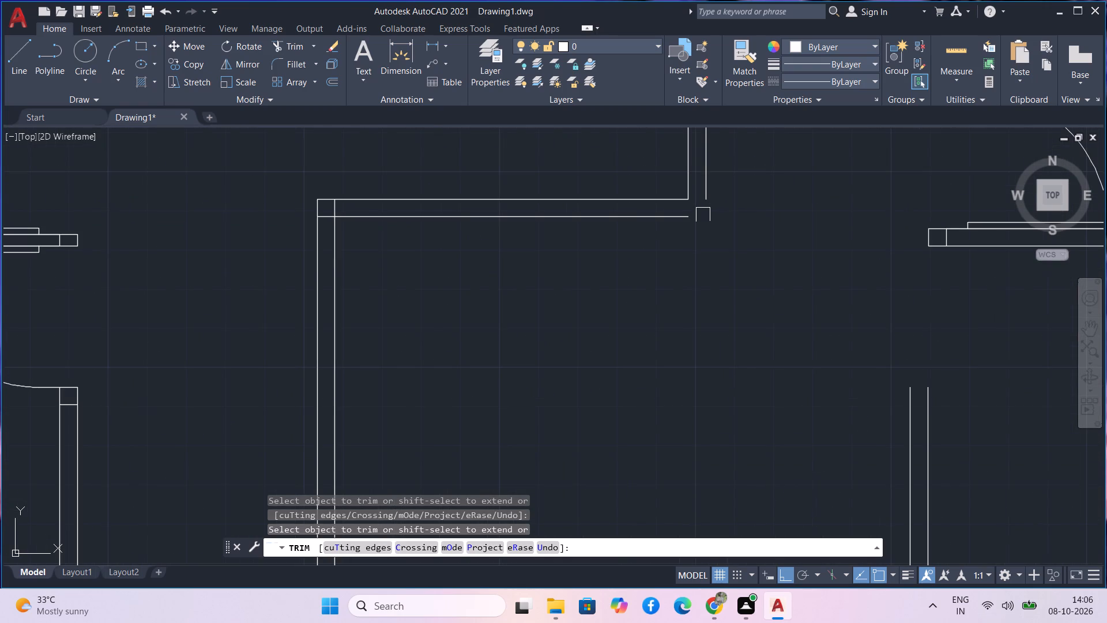
scroll(703, 226, down, 1)
middle_drag(703, 226, 728, 306)
middle_click(729, 308)
scroll(741, 341, down, 1)
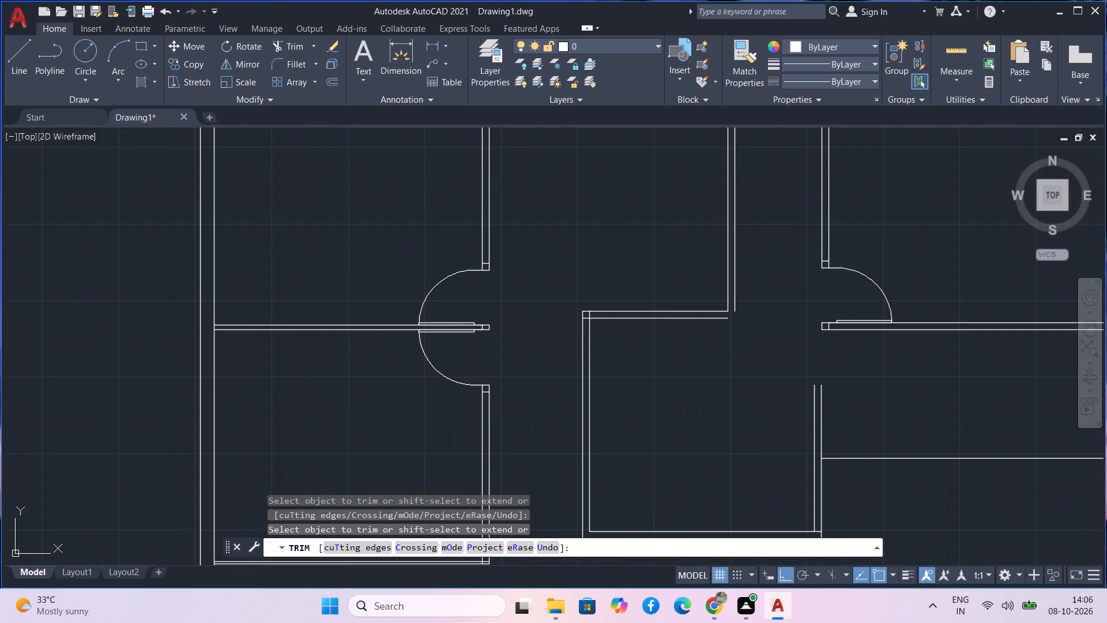
scroll(741, 341, down, 1)
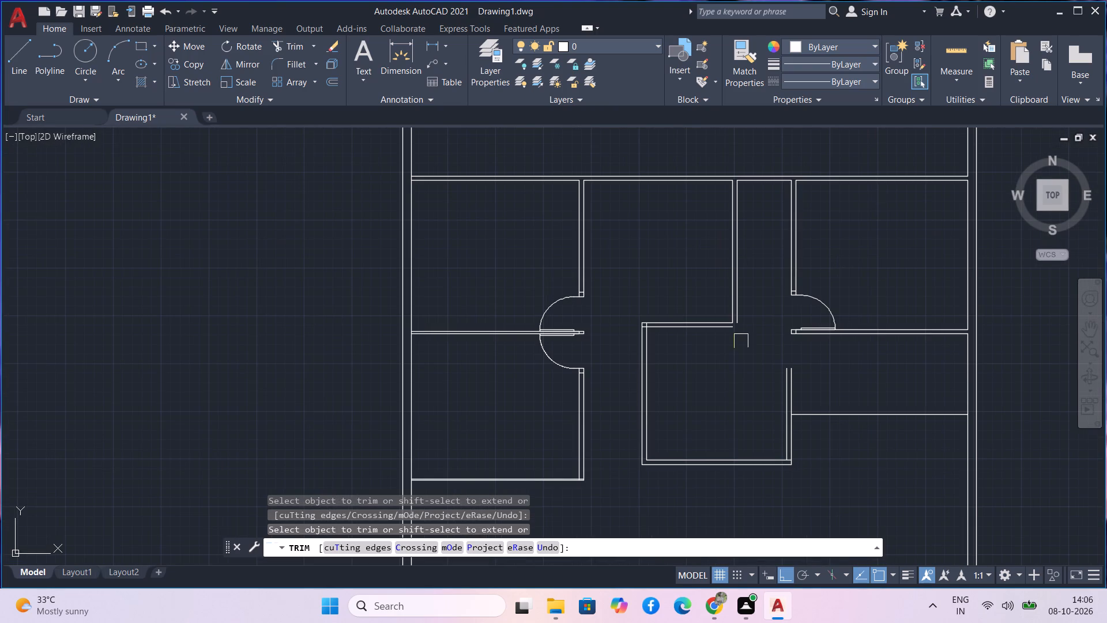
key(Escape)
Fillet the vertical wall's eastern line with the lower line of the central room's northern wall into a square corner.
text(f)
key(space)
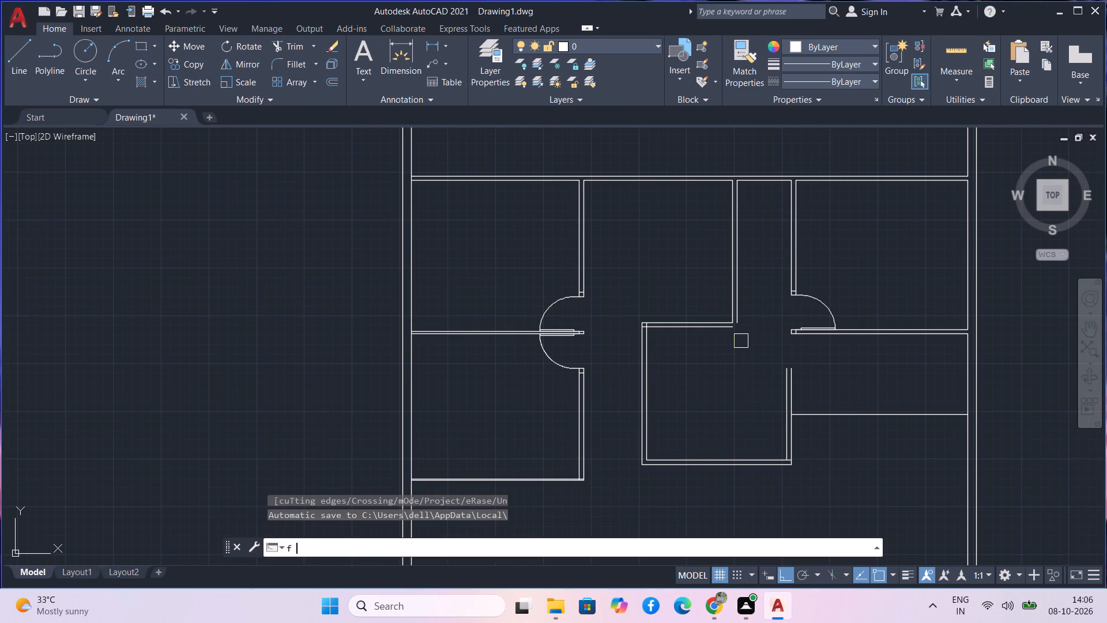
scroll(744, 307, up, 3)
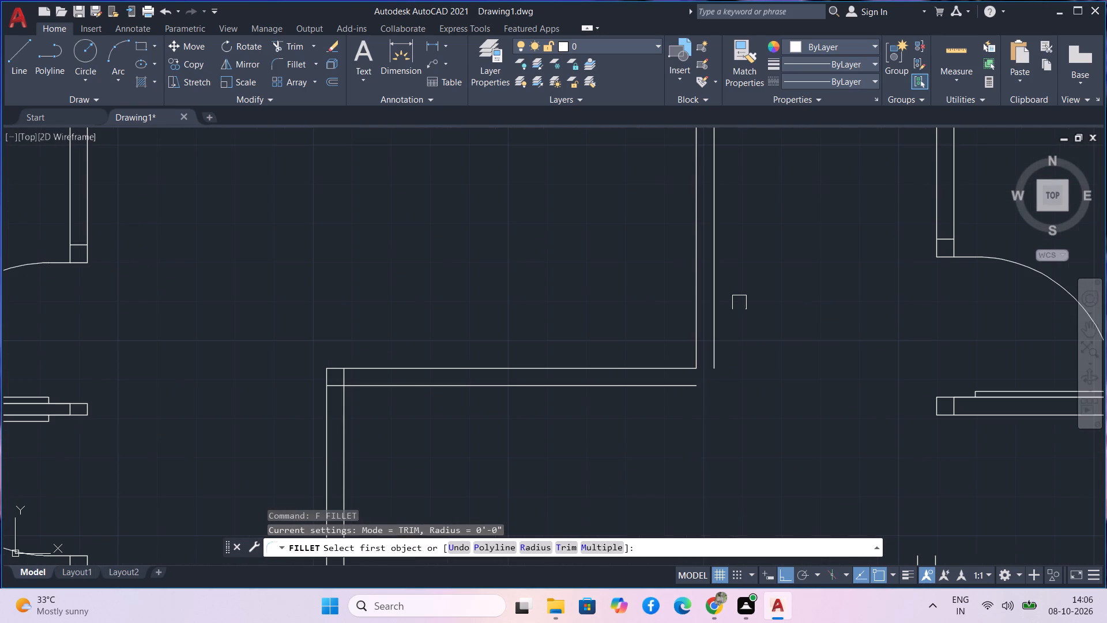
click(721, 324)
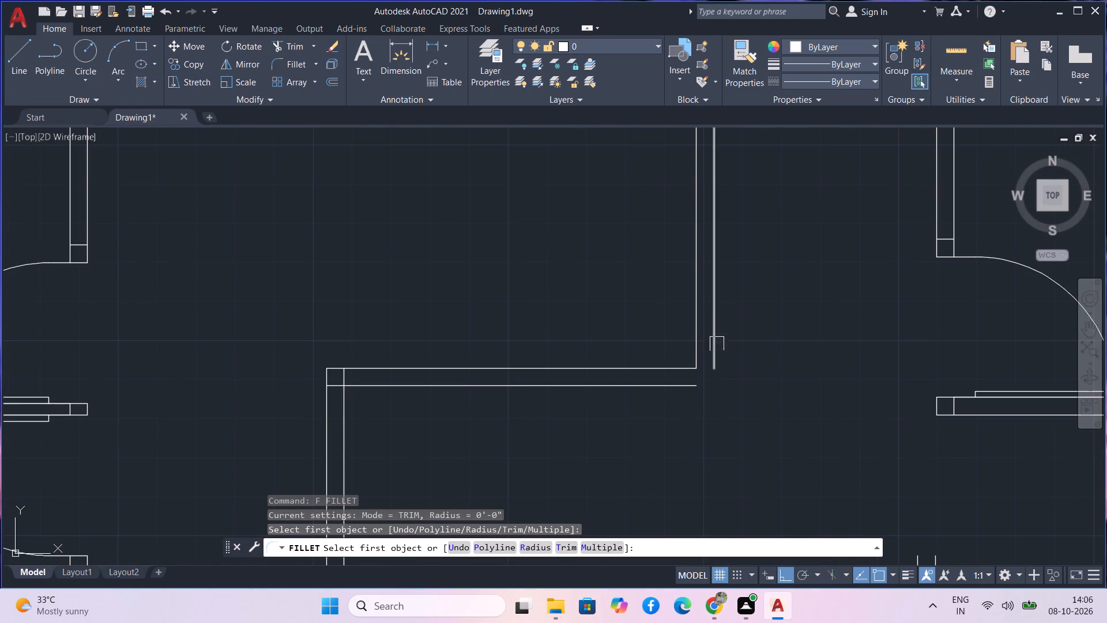
click(717, 344)
click(688, 391)
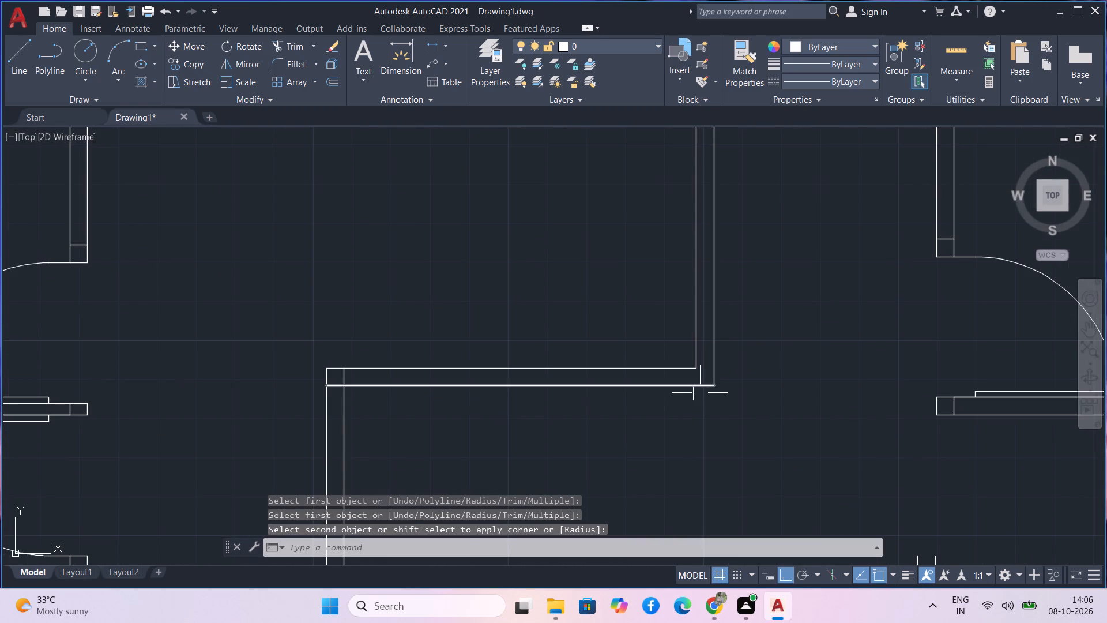
key(Escape)
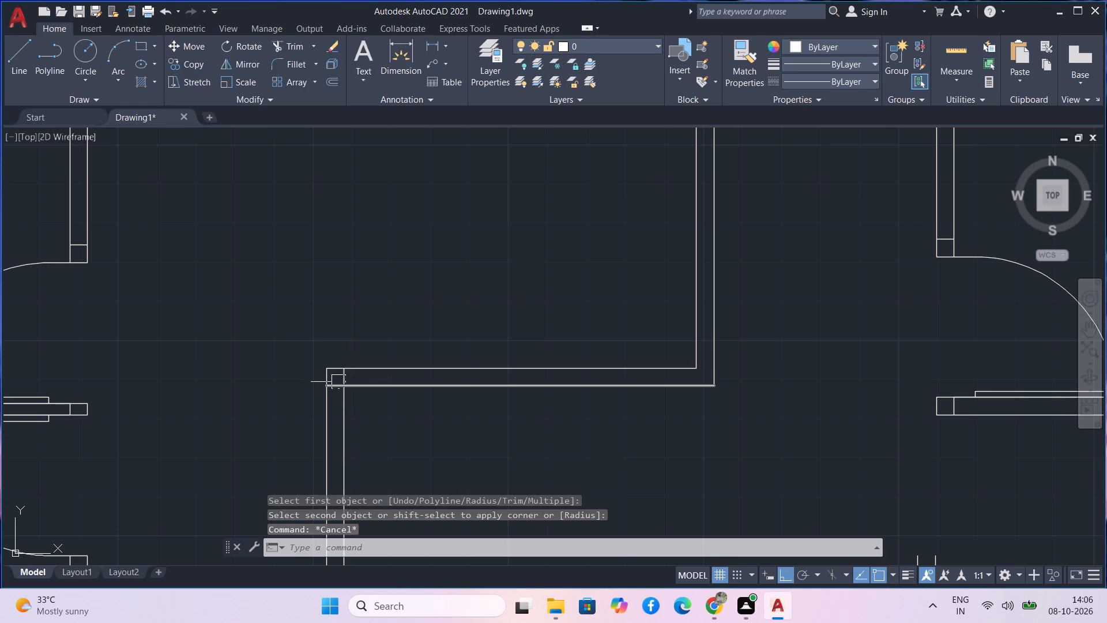
Trim the overlapping line ends inside the wall thickness at the central room's northwest corner.
key(t)
text(r)
key(space)
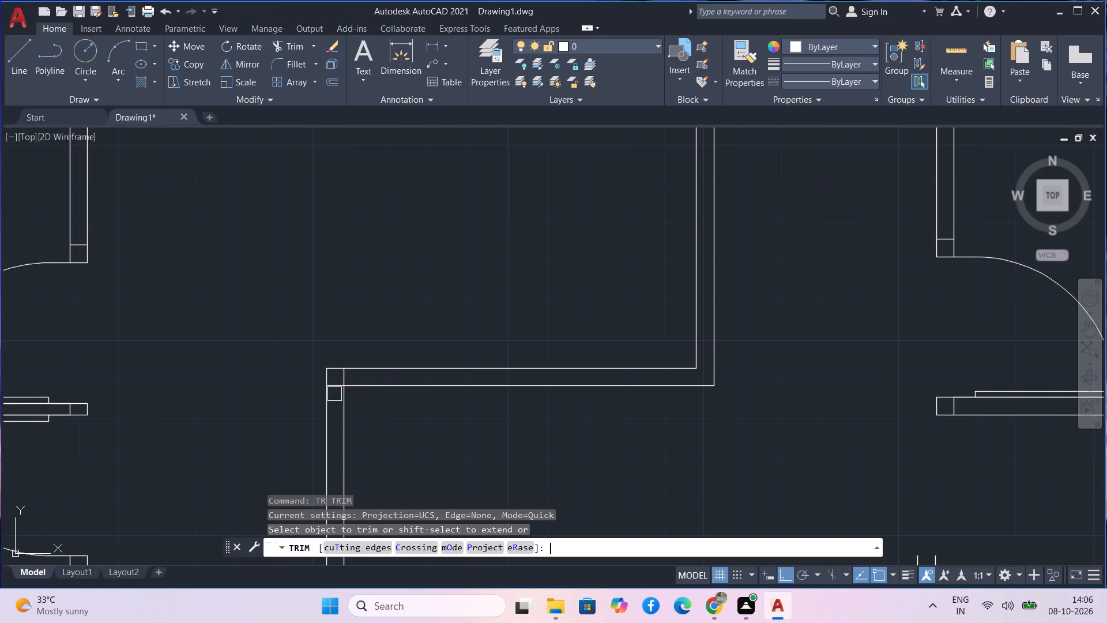
scroll(342, 381, up, 3)
drag(357, 369, 326, 431)
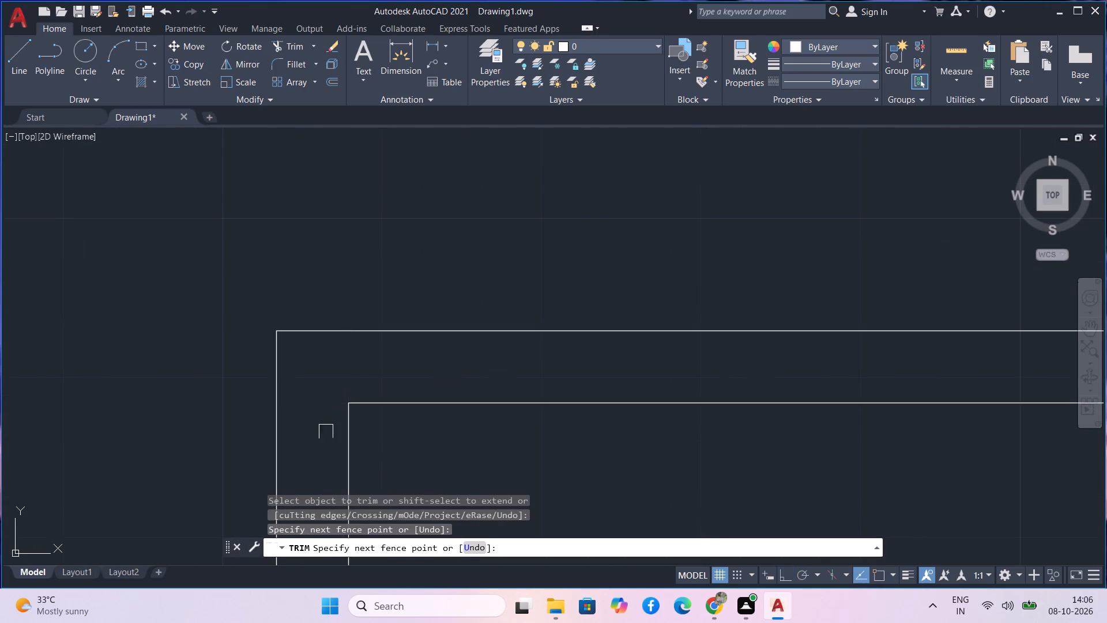
scroll(326, 414, down, 4)
middle_drag(446, 444, 428, 296)
scroll(435, 314, down, 1)
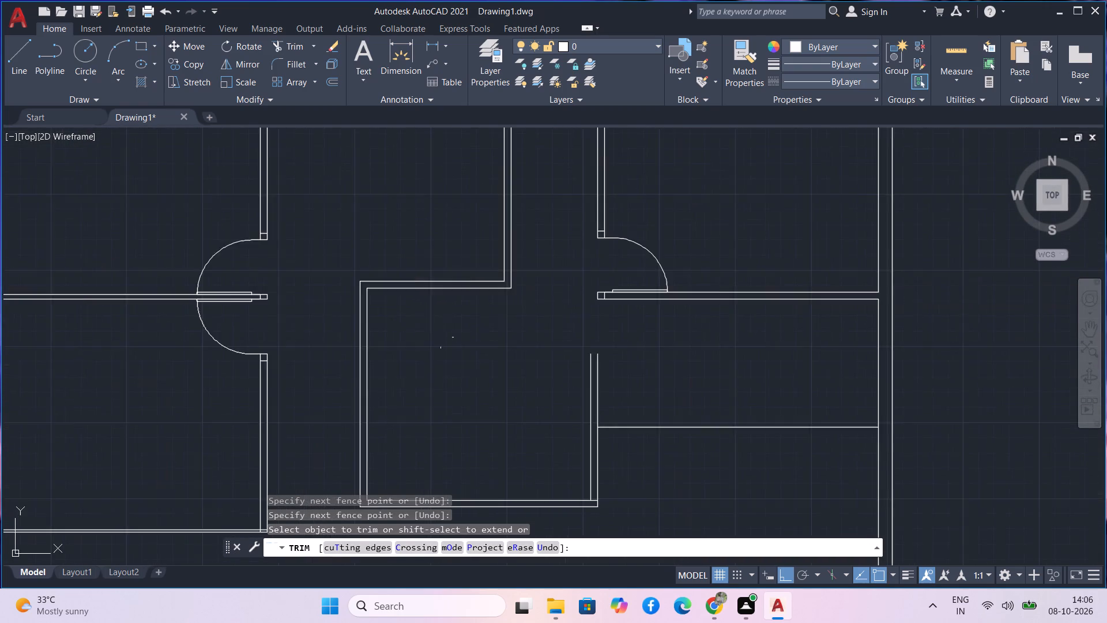
scroll(449, 347, down, 2)
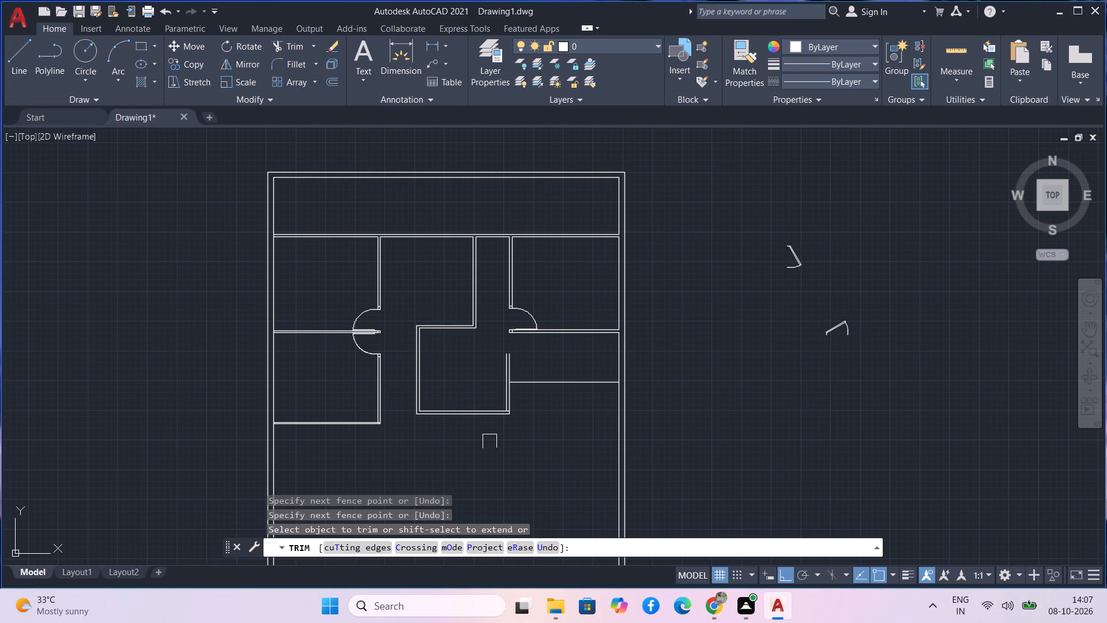
key(Escape)
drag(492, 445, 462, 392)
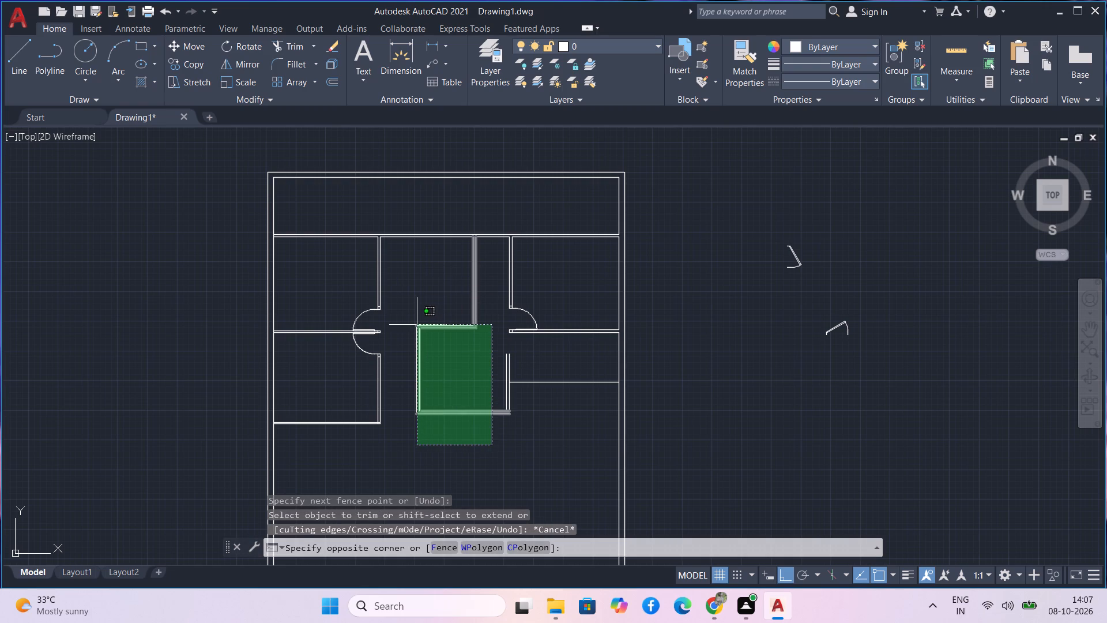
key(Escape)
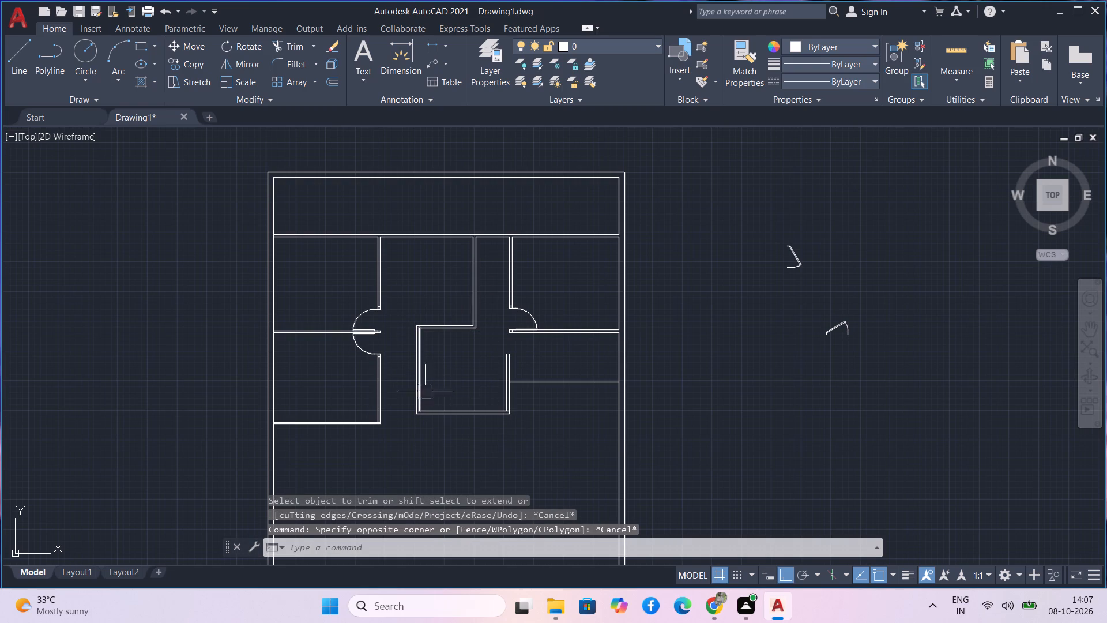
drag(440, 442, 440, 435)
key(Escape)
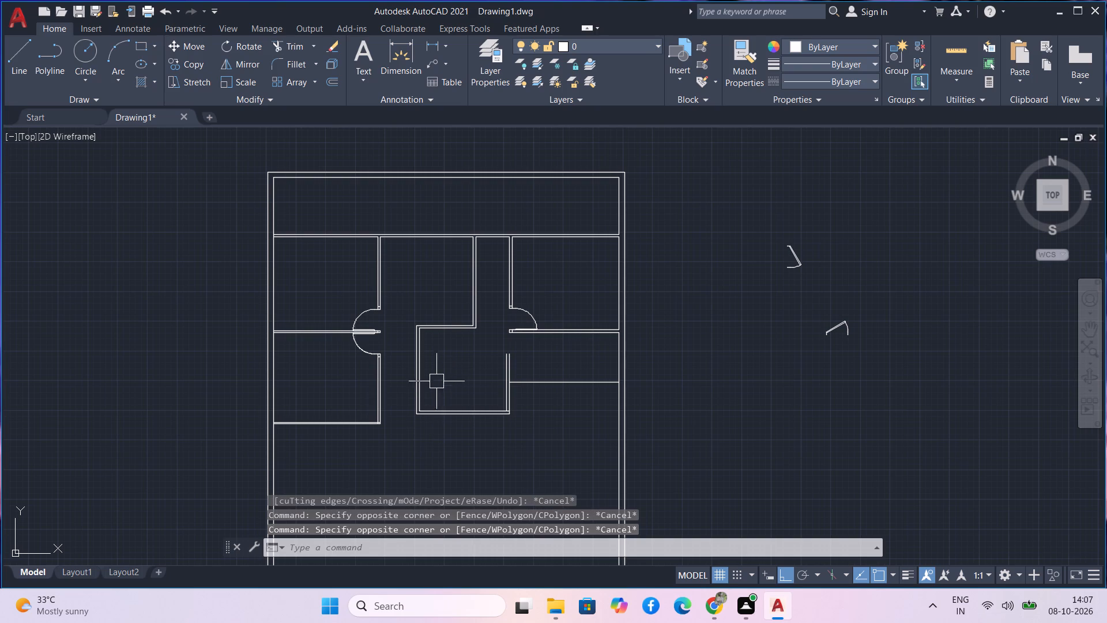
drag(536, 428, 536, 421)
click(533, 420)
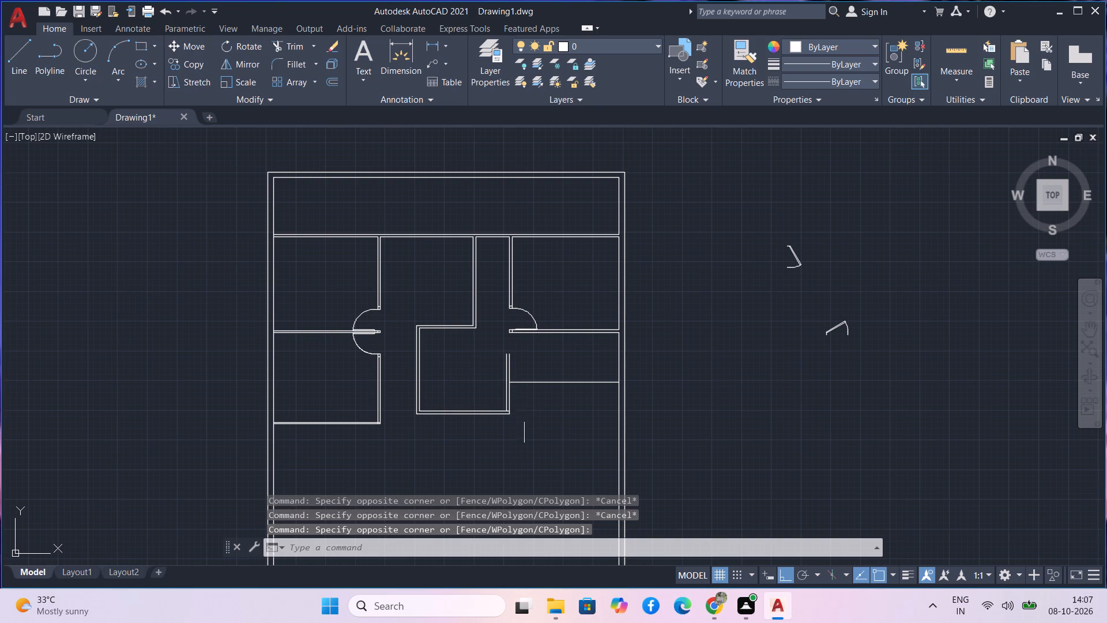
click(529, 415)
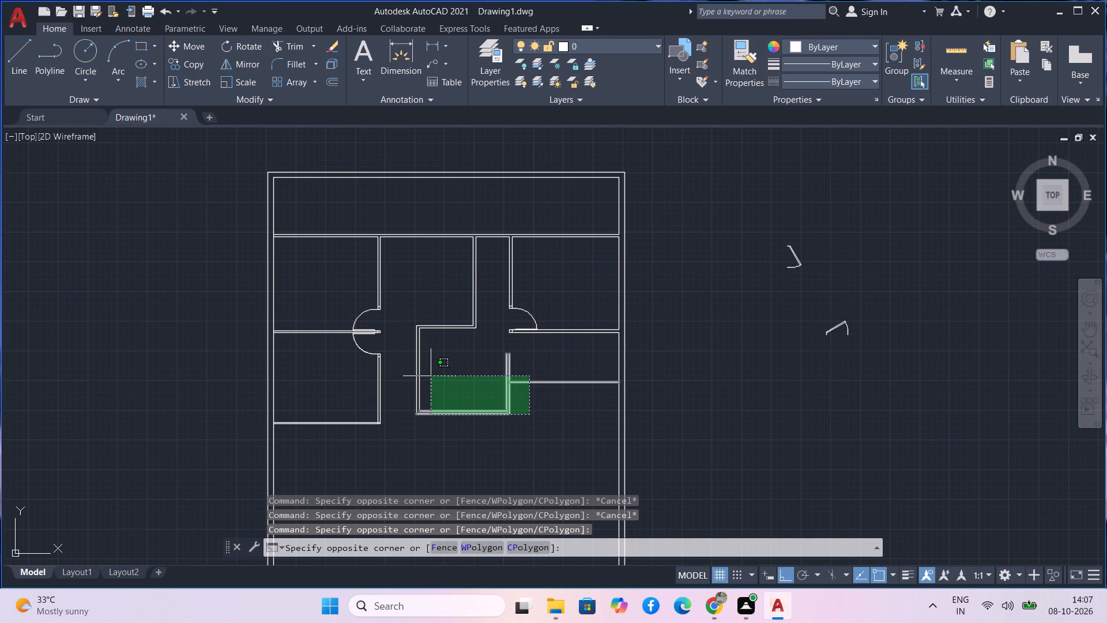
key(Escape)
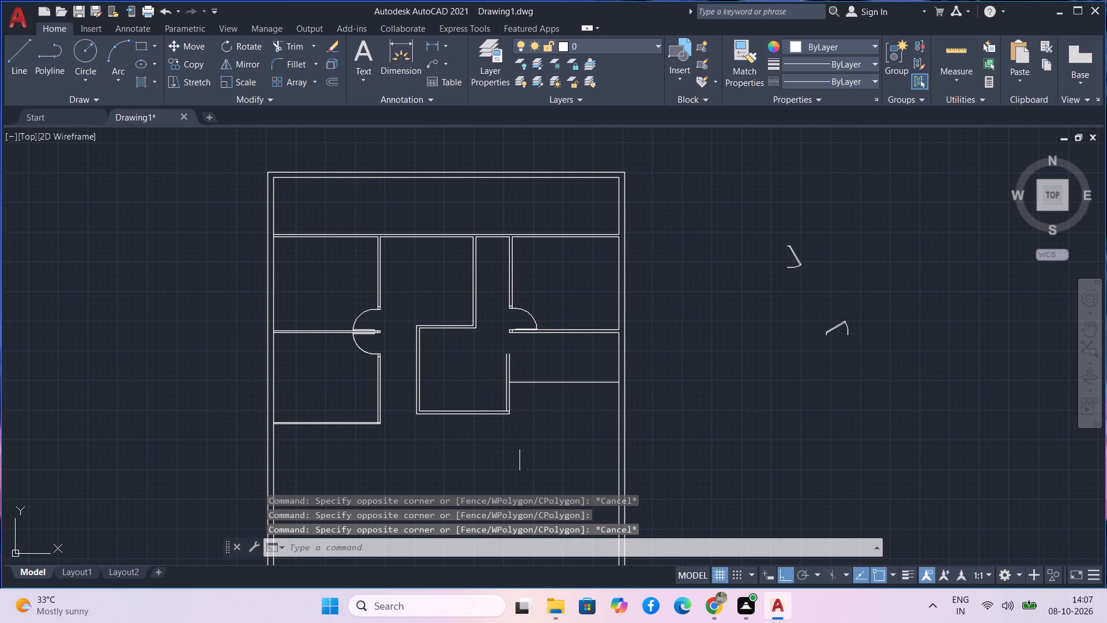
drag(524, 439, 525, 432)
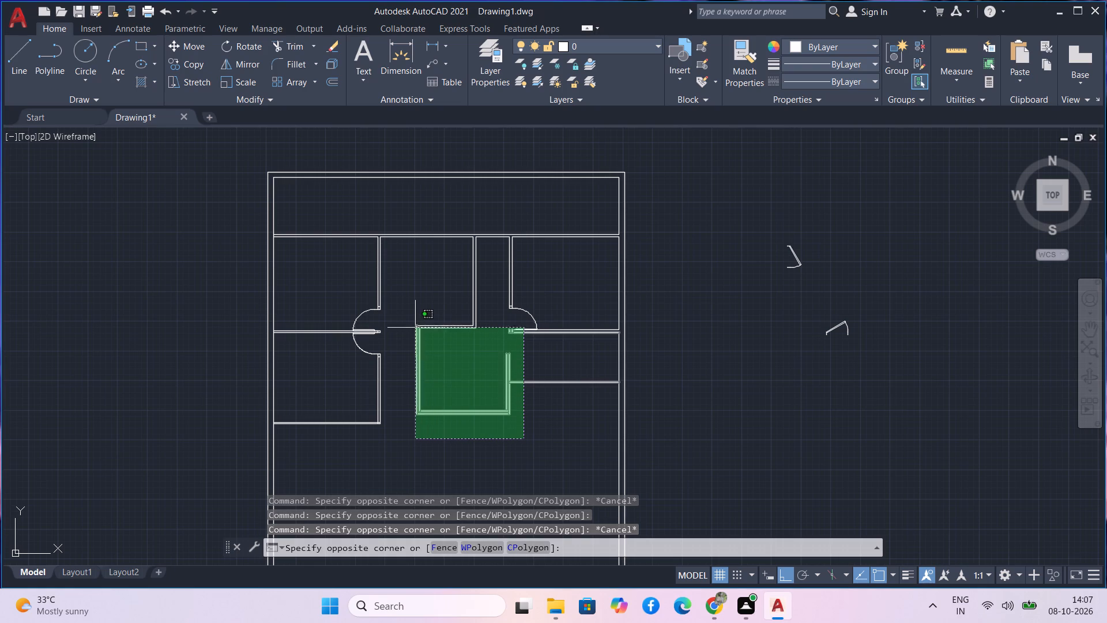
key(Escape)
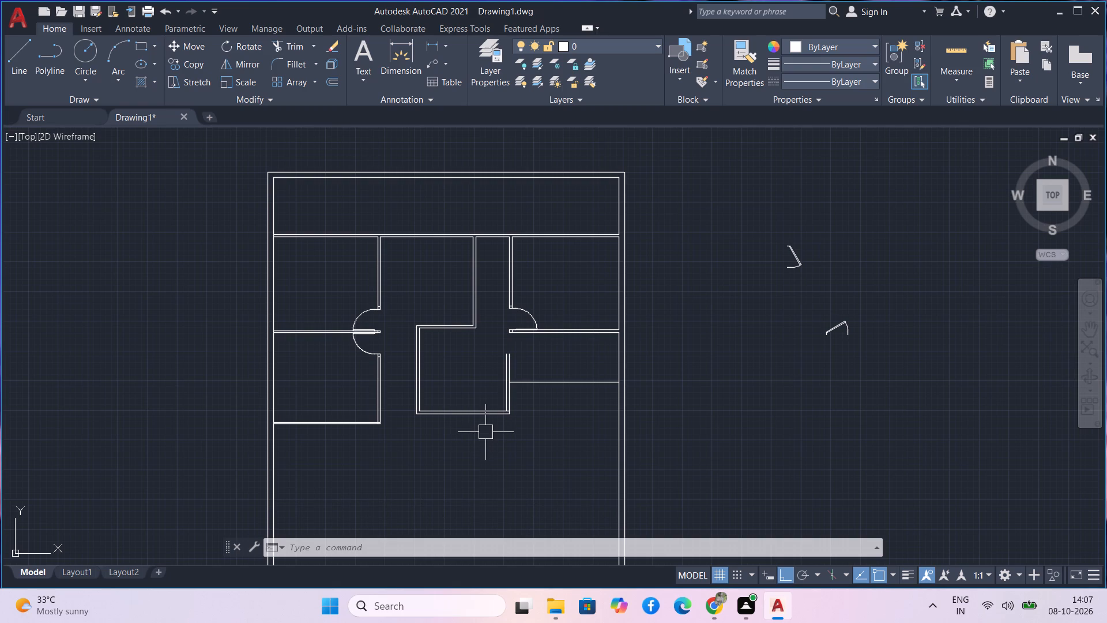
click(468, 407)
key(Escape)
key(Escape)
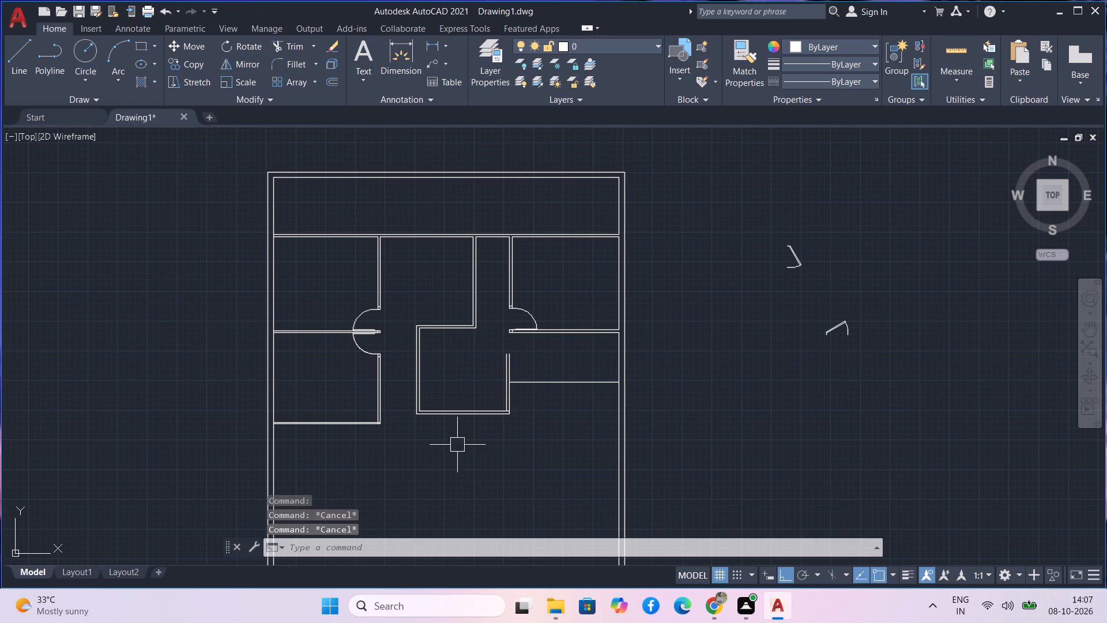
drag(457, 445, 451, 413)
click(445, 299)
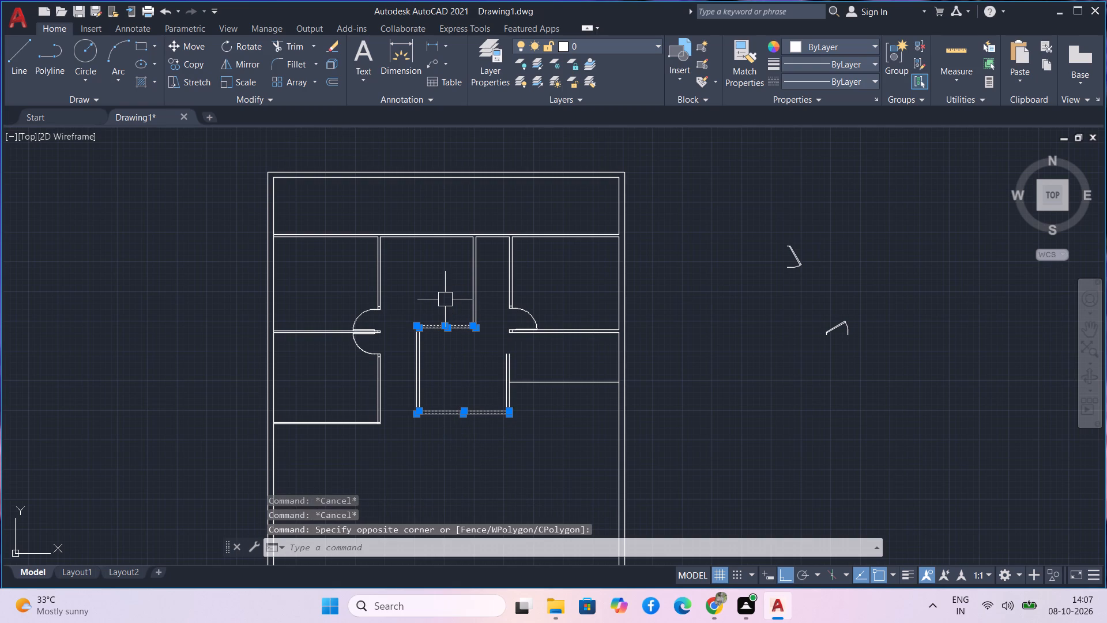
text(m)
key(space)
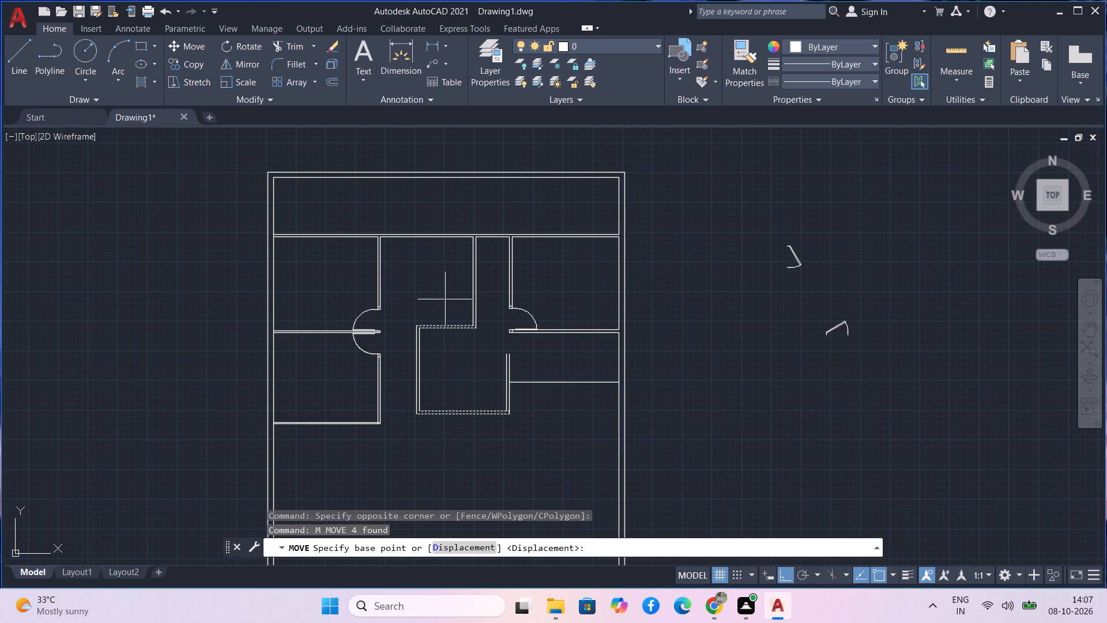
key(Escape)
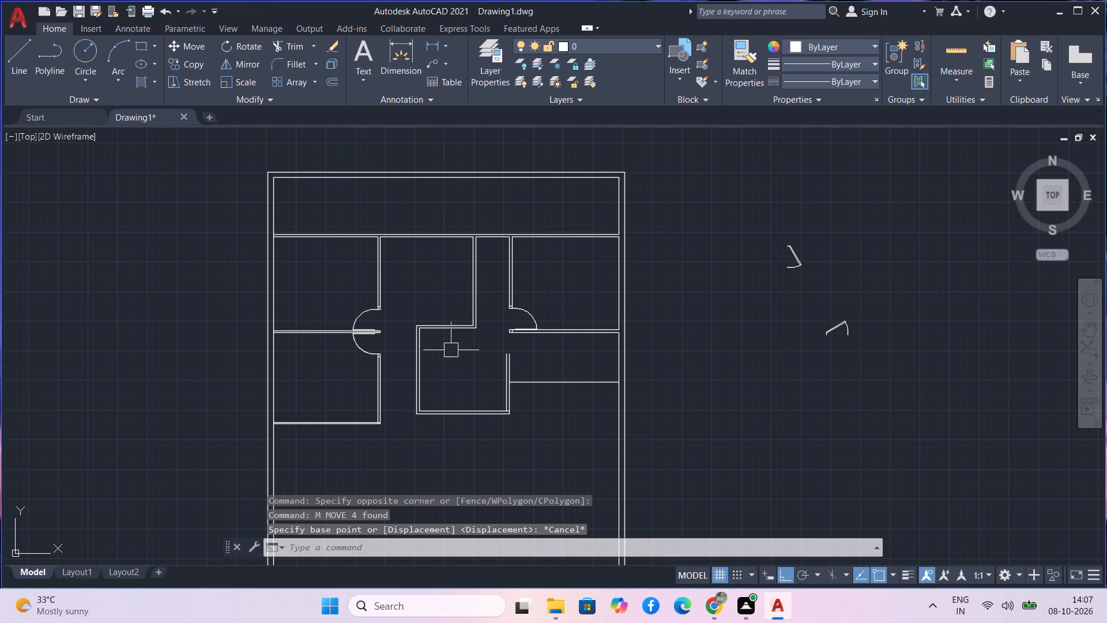
Move the central room's northern, western and southern wall lines straight south by about 3'-11".
drag(458, 446, 445, 389)
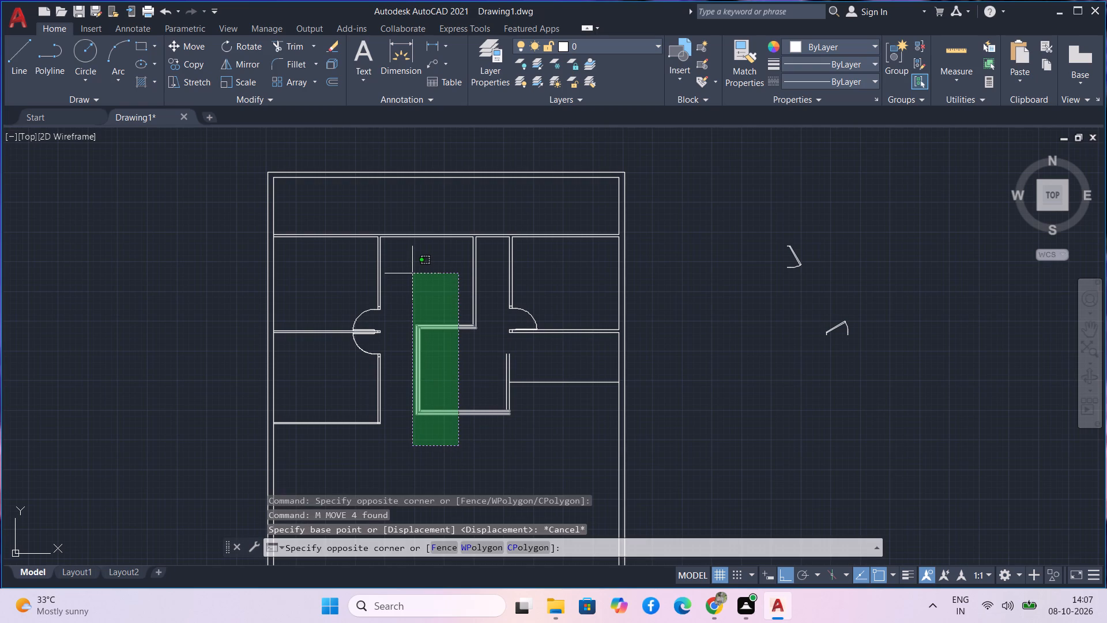
click(412, 273)
text(m)
key(space)
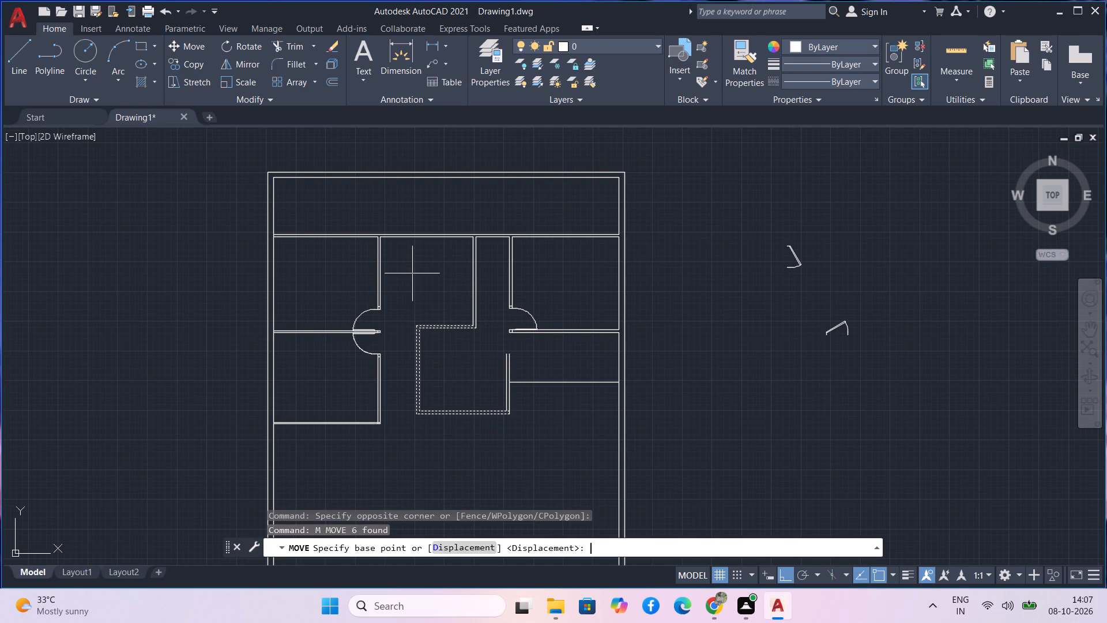
click(415, 322)
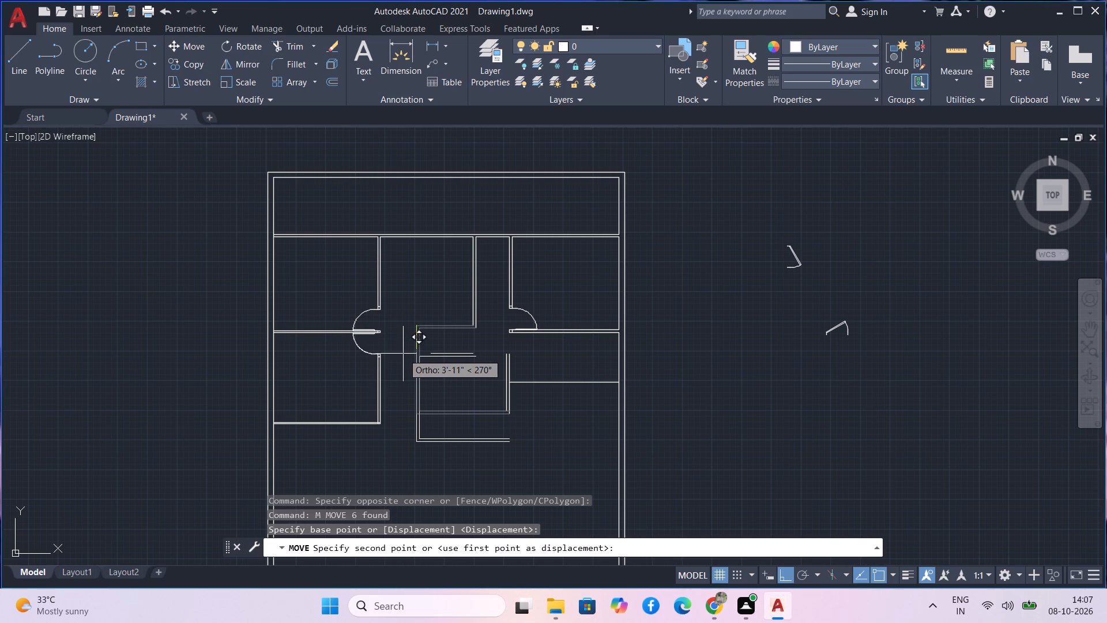
click(403, 354)
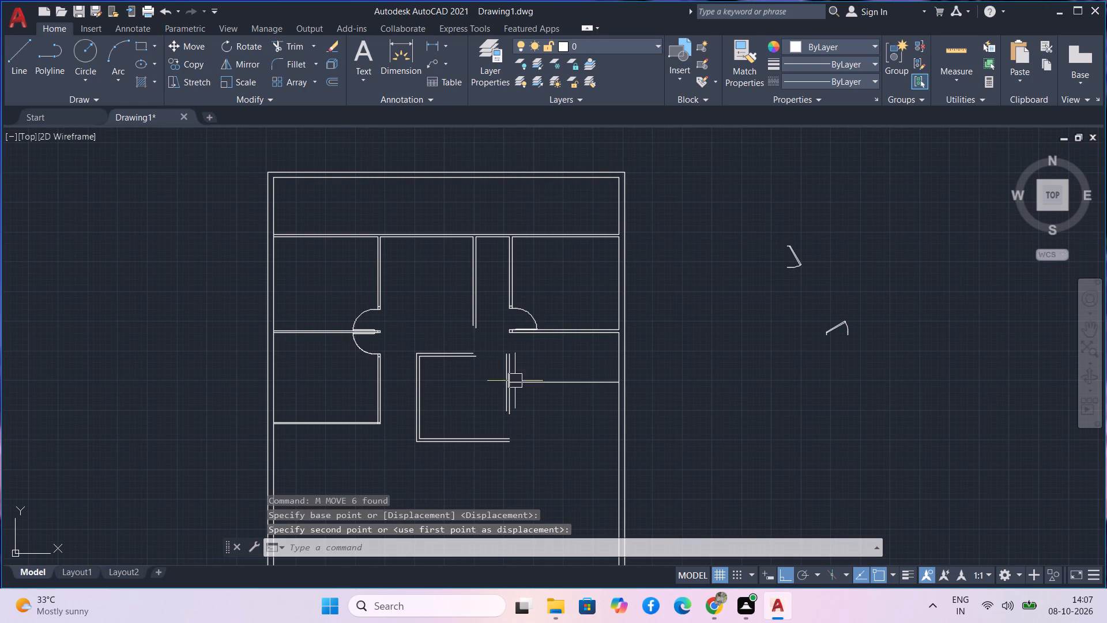
Move the central room's two eastern wall lines south until their lower ends reach the southern wall.
click(528, 399)
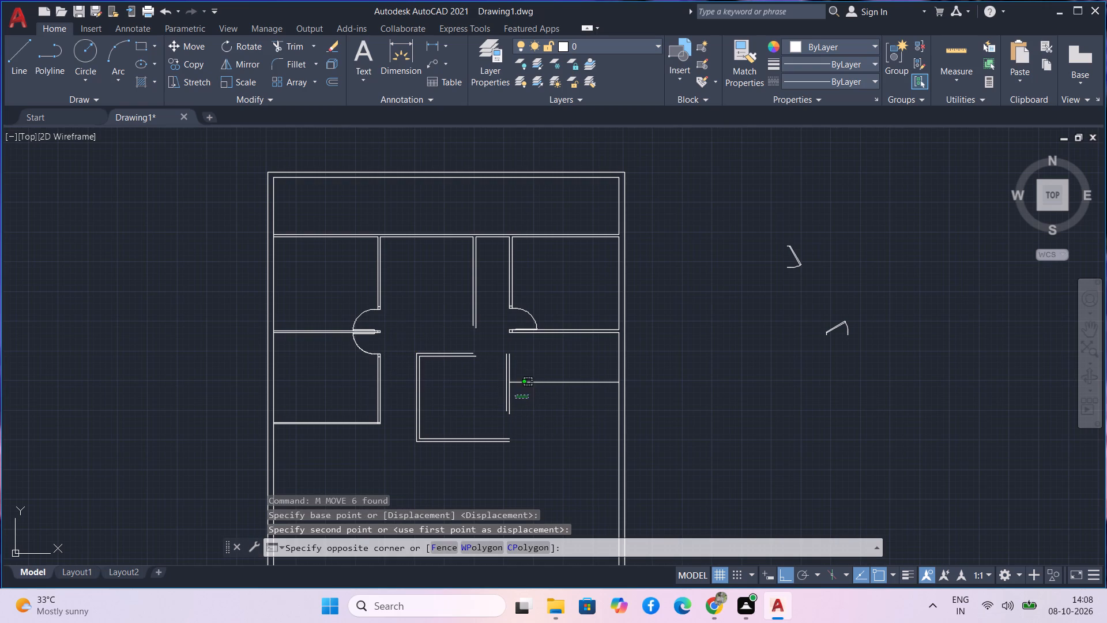
click(485, 394)
text(m)
key(space)
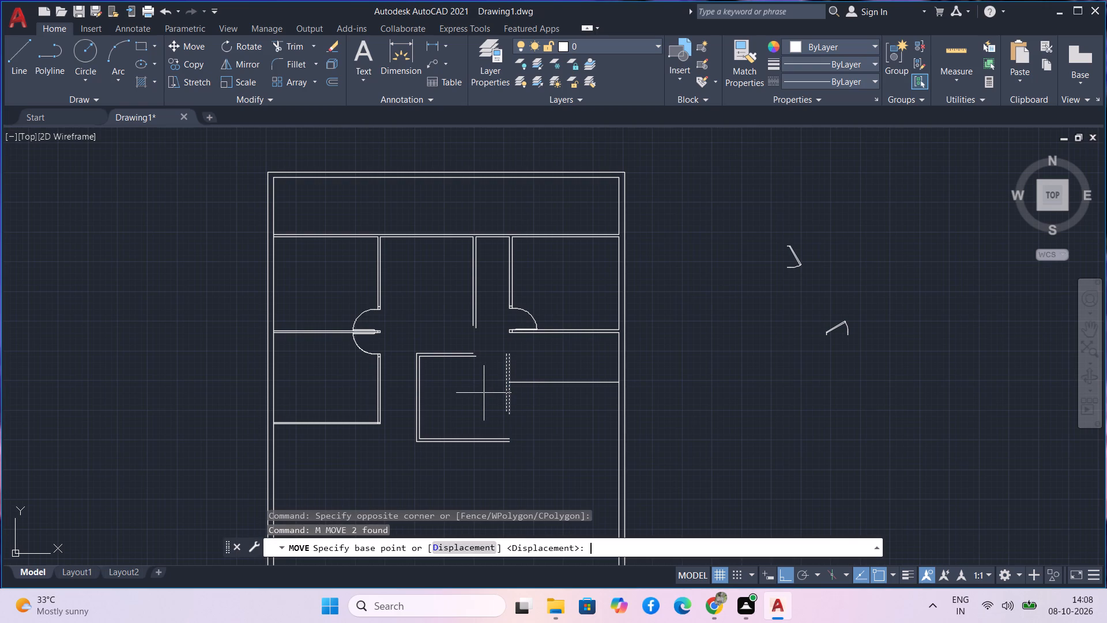
click(509, 371)
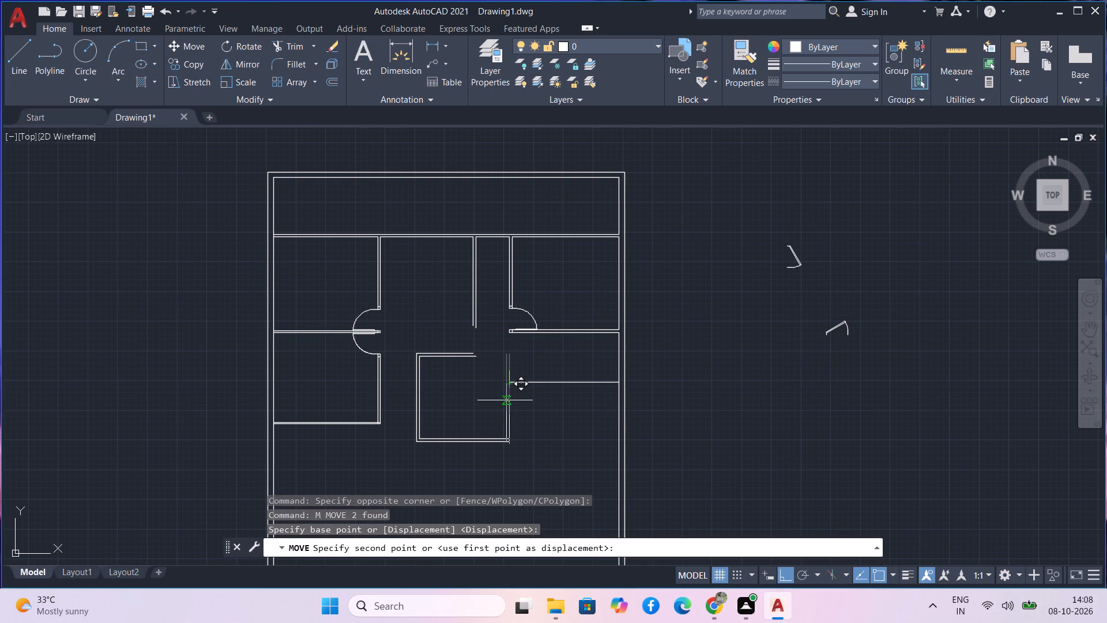
scroll(505, 398, up, 2)
middle_drag(504, 411, 499, 385)
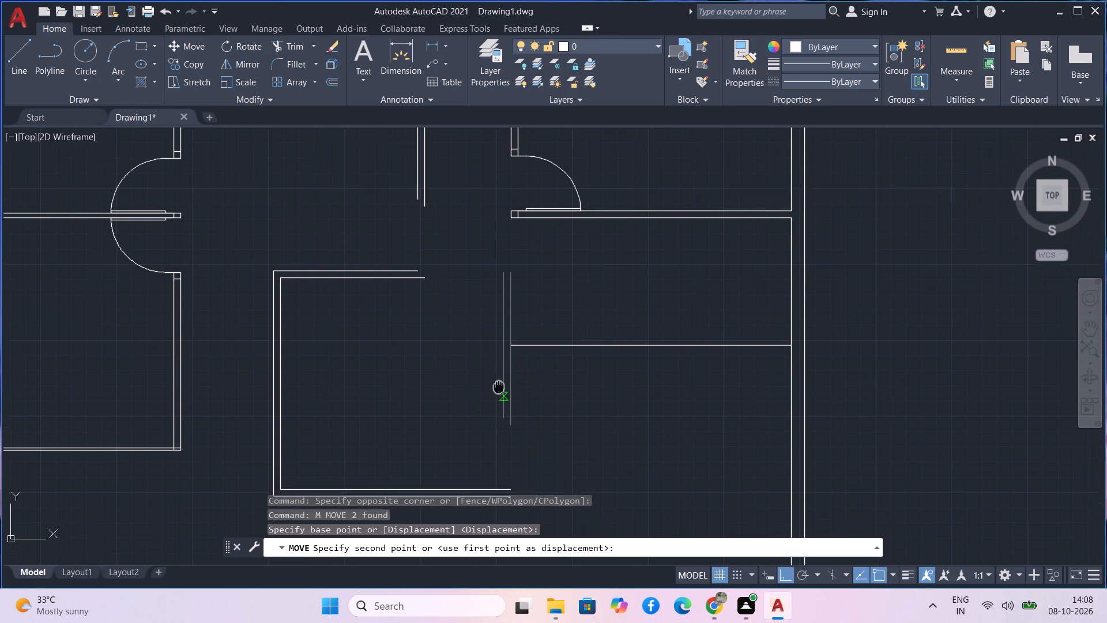
middle_drag(499, 385, 498, 350)
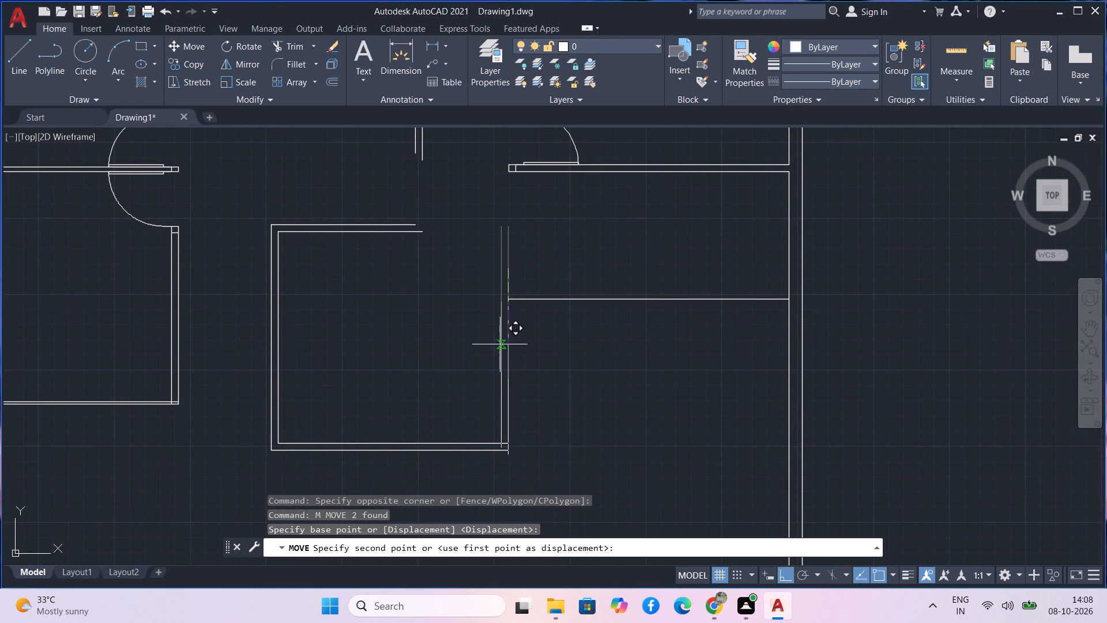
click(500, 340)
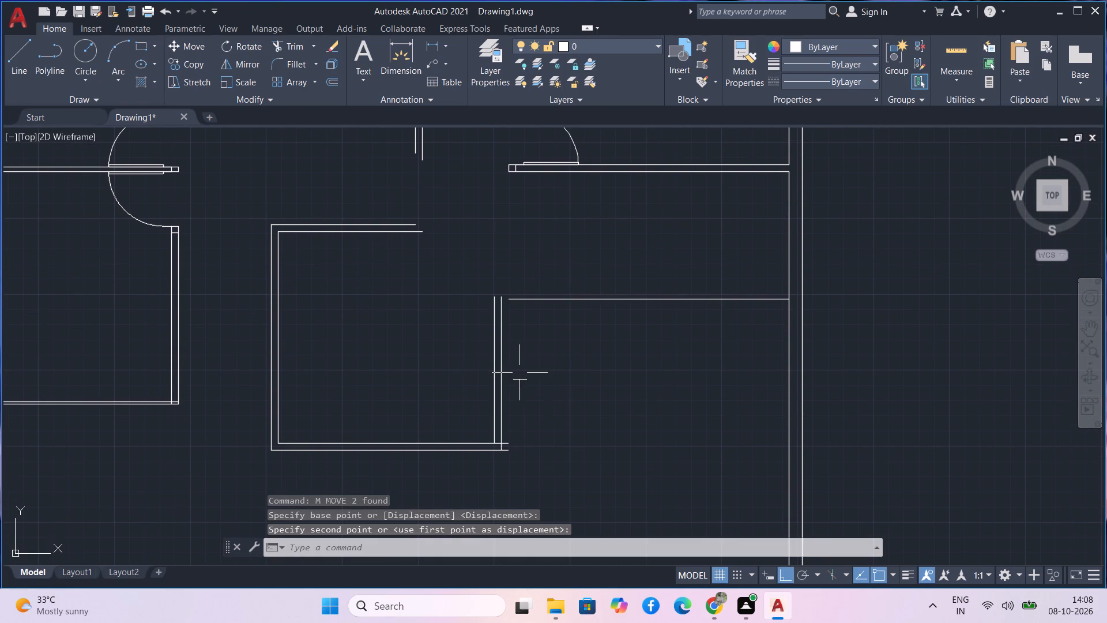
Move the two eastern wall lines slightly east so the outer line meets the eastern end of the central room's southern wall.
drag(519, 373, 513, 365)
click(500, 361)
key(Escape)
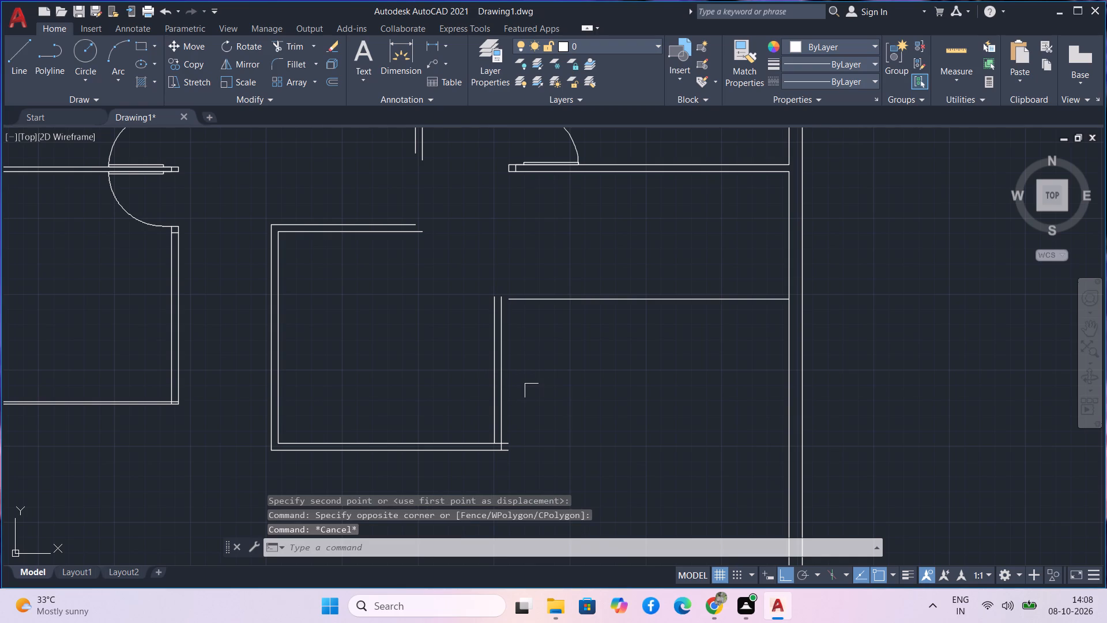
drag(526, 385, 475, 376)
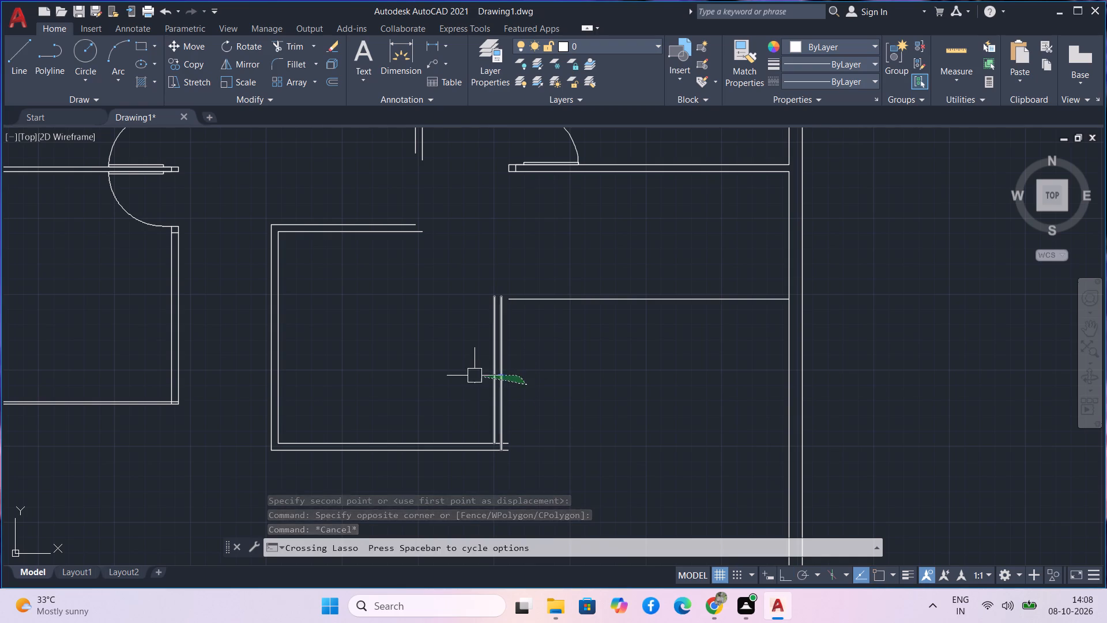
text(m)
key(space)
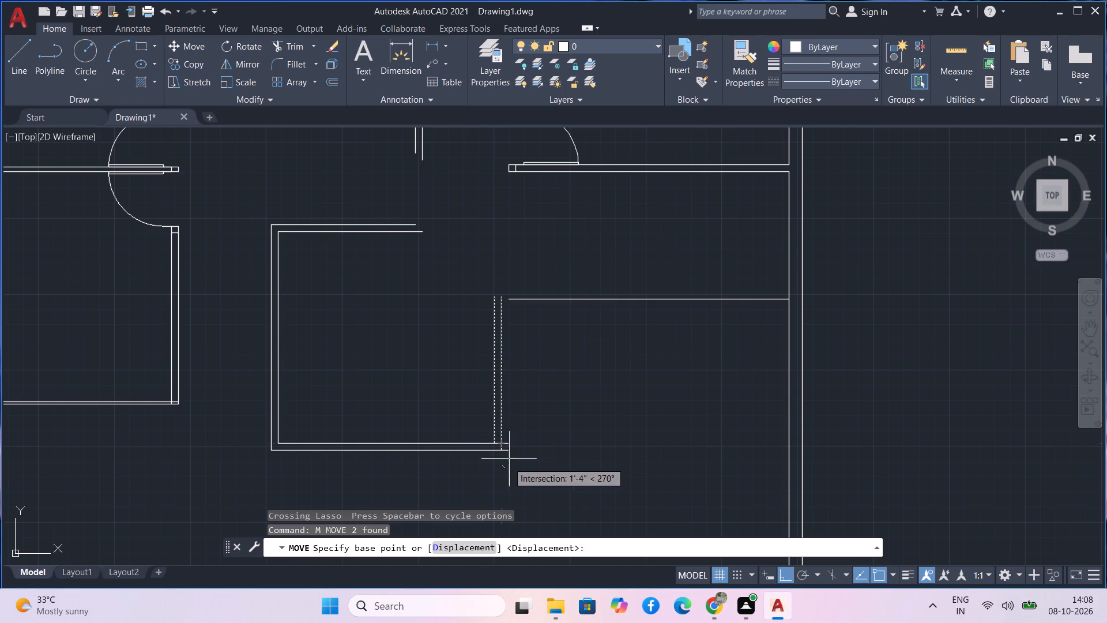
click(488, 348)
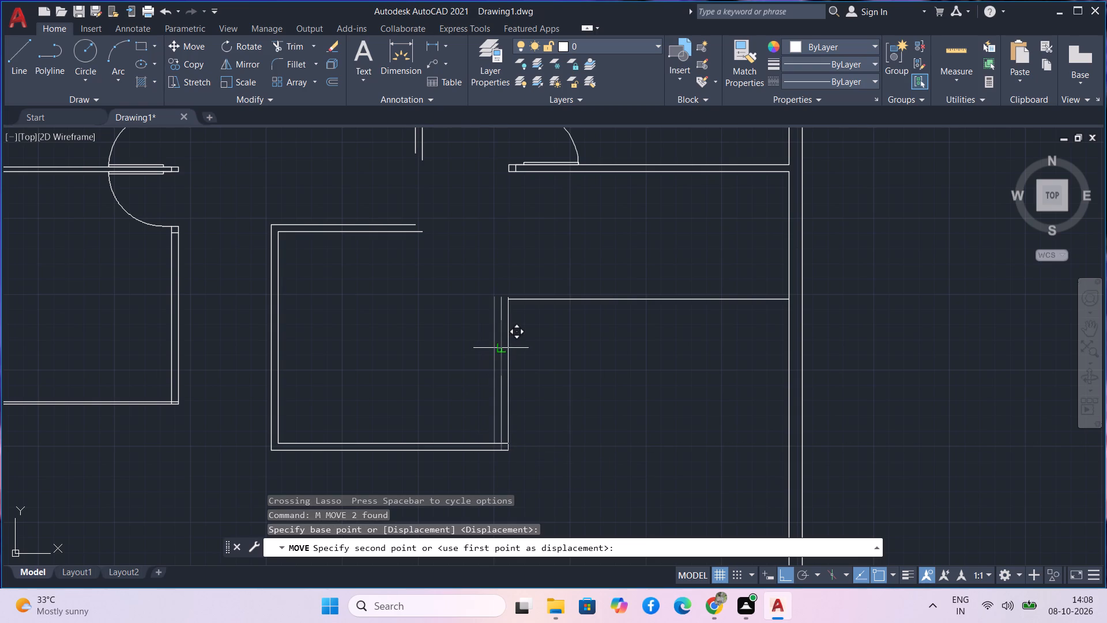
click(504, 344)
key(Escape)
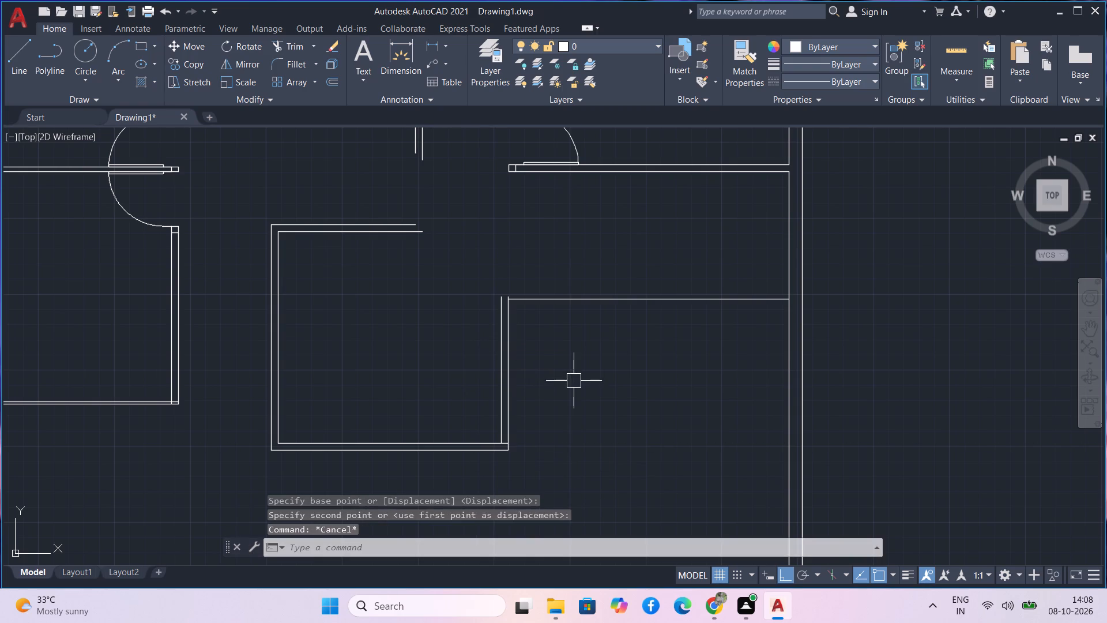
Trim the overlapping line end inside the wall thickness at the central room's southeast corner.
scroll(500, 441, up, 3)
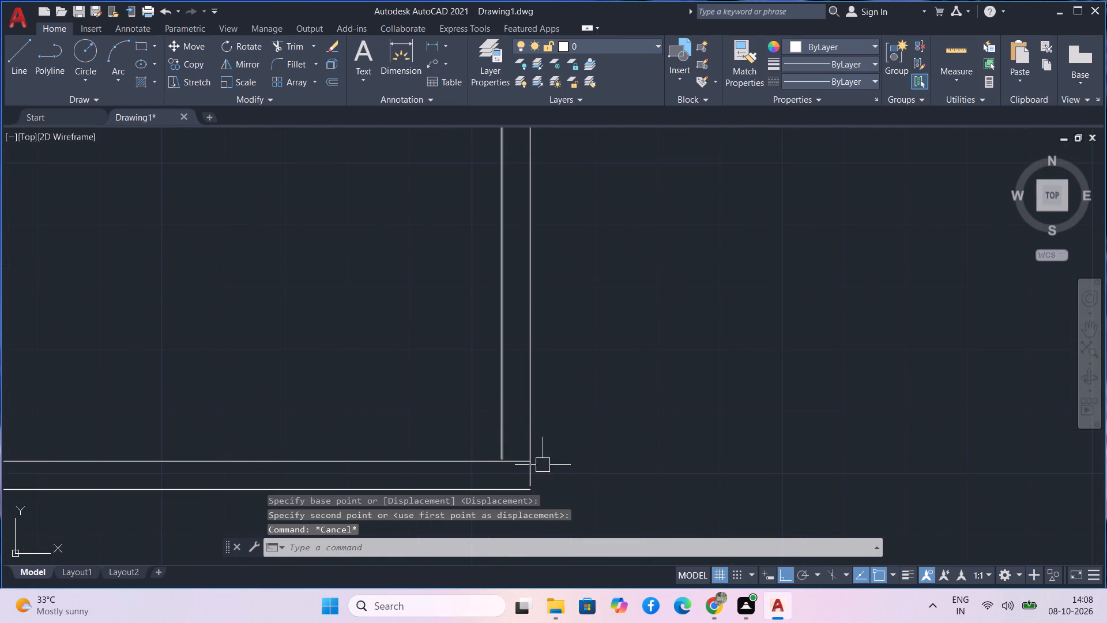
text(tr)
key(space)
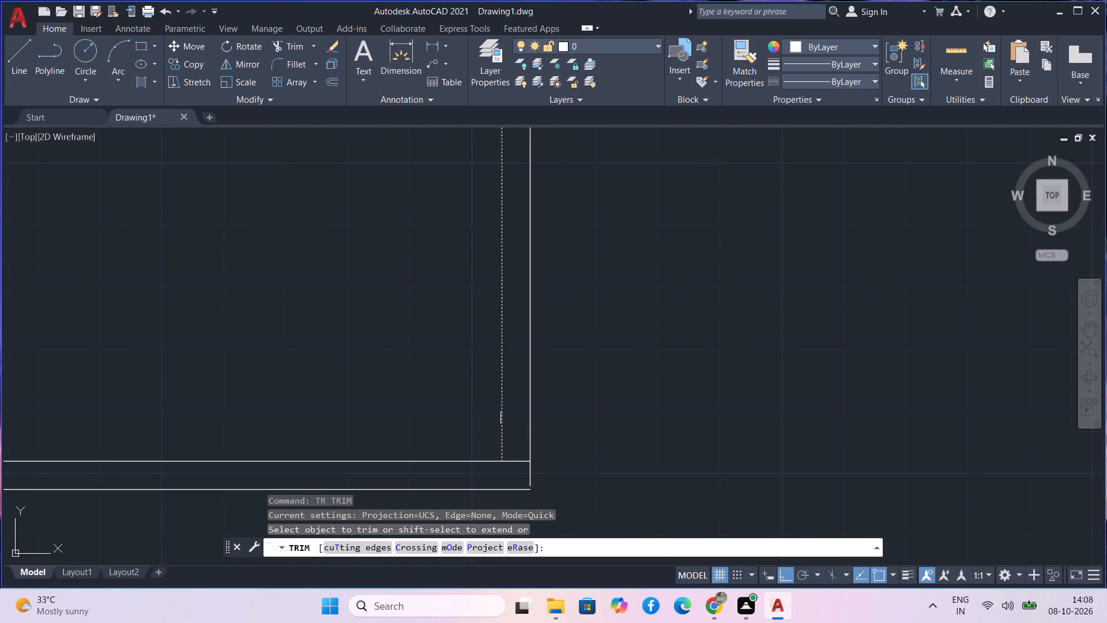
shift+scroll(499, 429, down, 2)
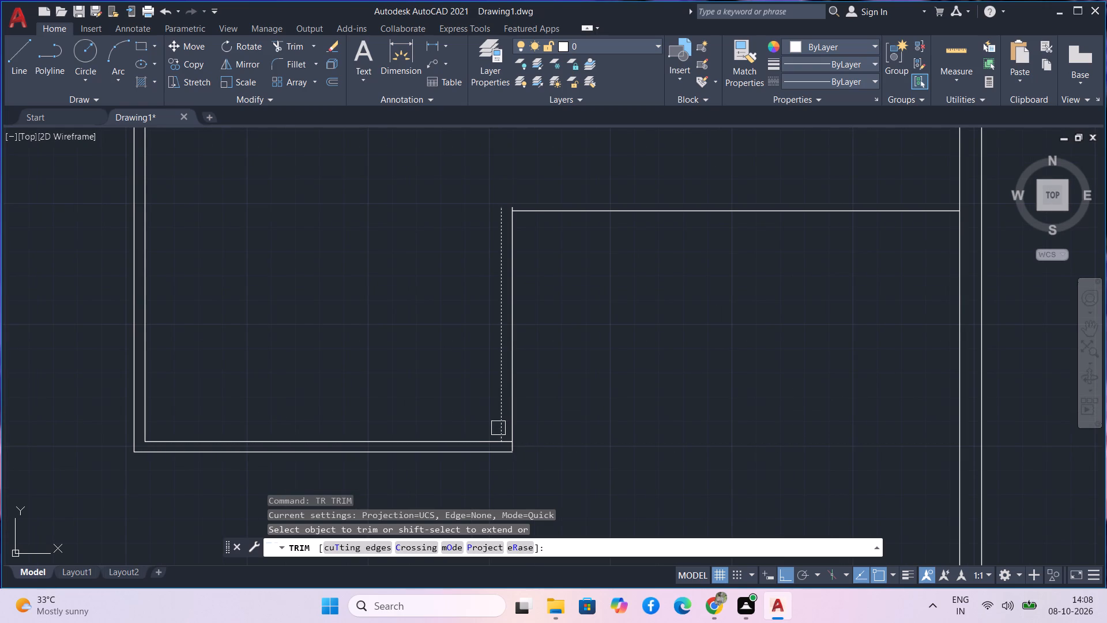
shift+click(498, 428)
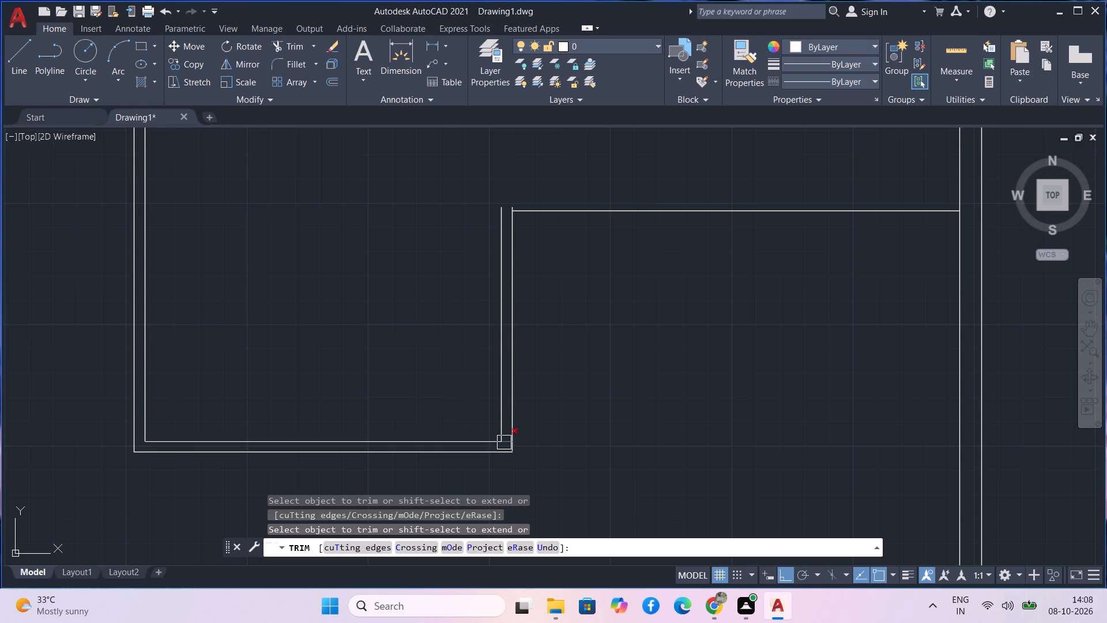
scroll(504, 442, up, 3)
click(504, 442)
scroll(504, 442, down, 3)
scroll(519, 501, down, 2)
scroll(548, 391, down, 2)
middle_drag(548, 391, 590, 438)
scroll(585, 430, down, 1)
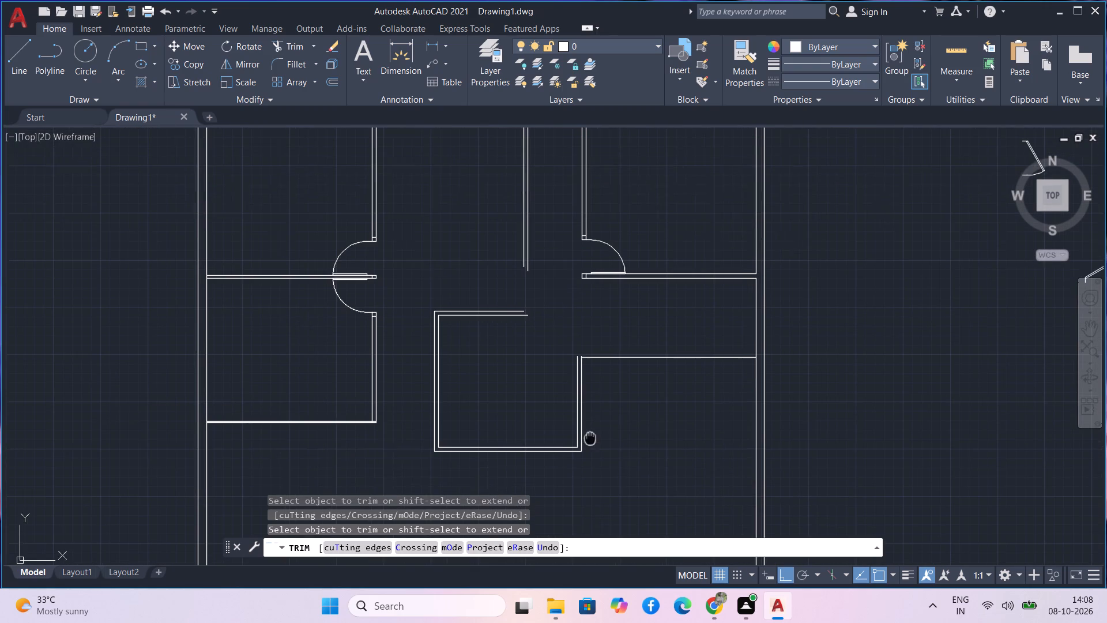
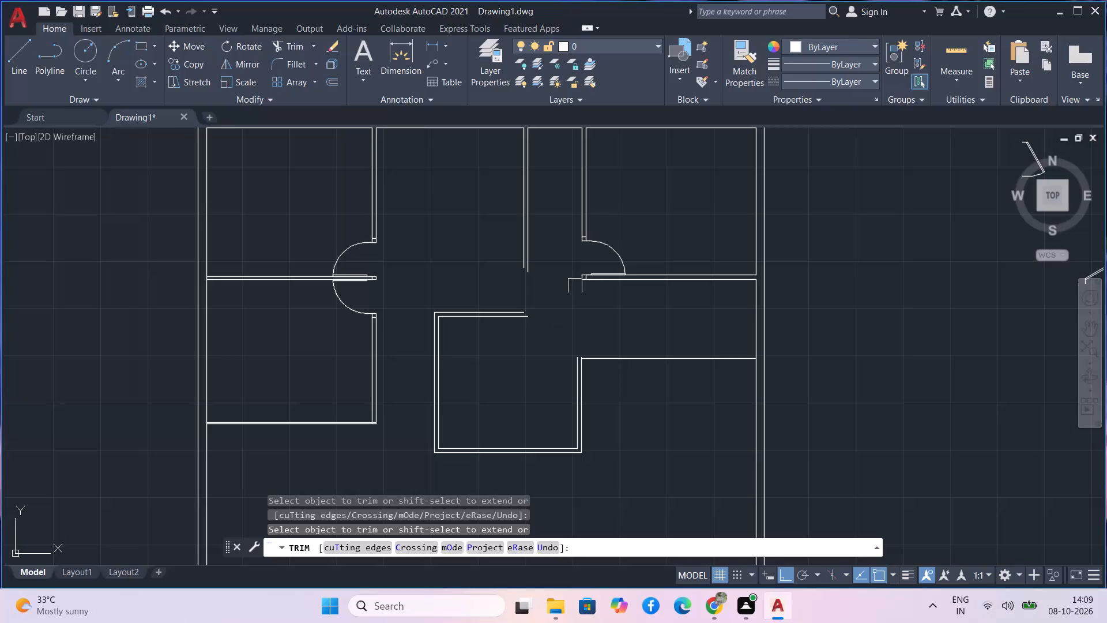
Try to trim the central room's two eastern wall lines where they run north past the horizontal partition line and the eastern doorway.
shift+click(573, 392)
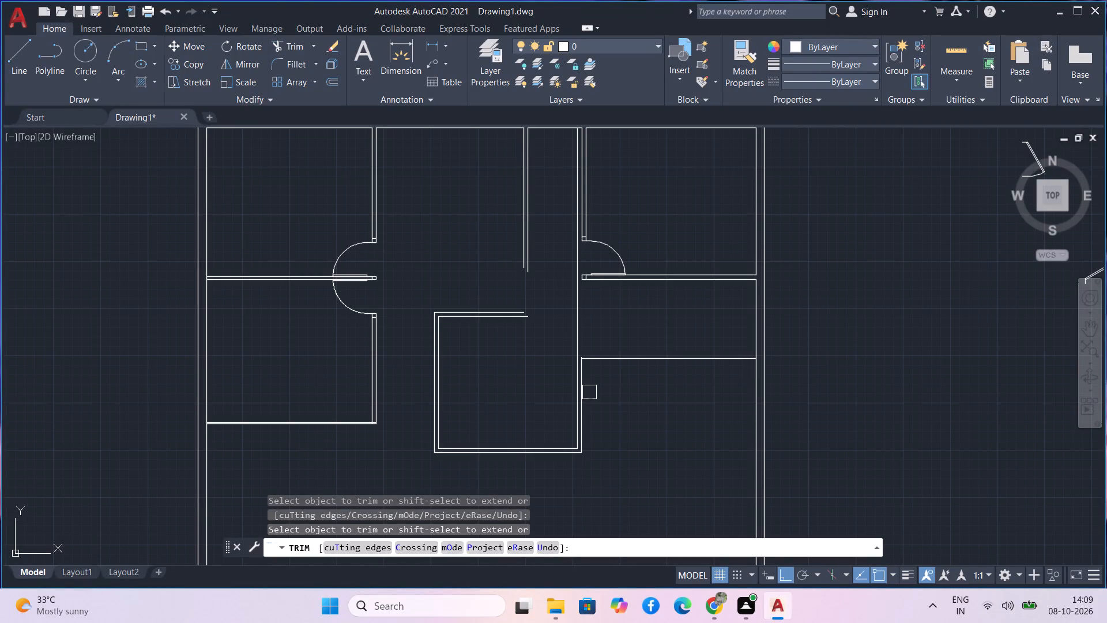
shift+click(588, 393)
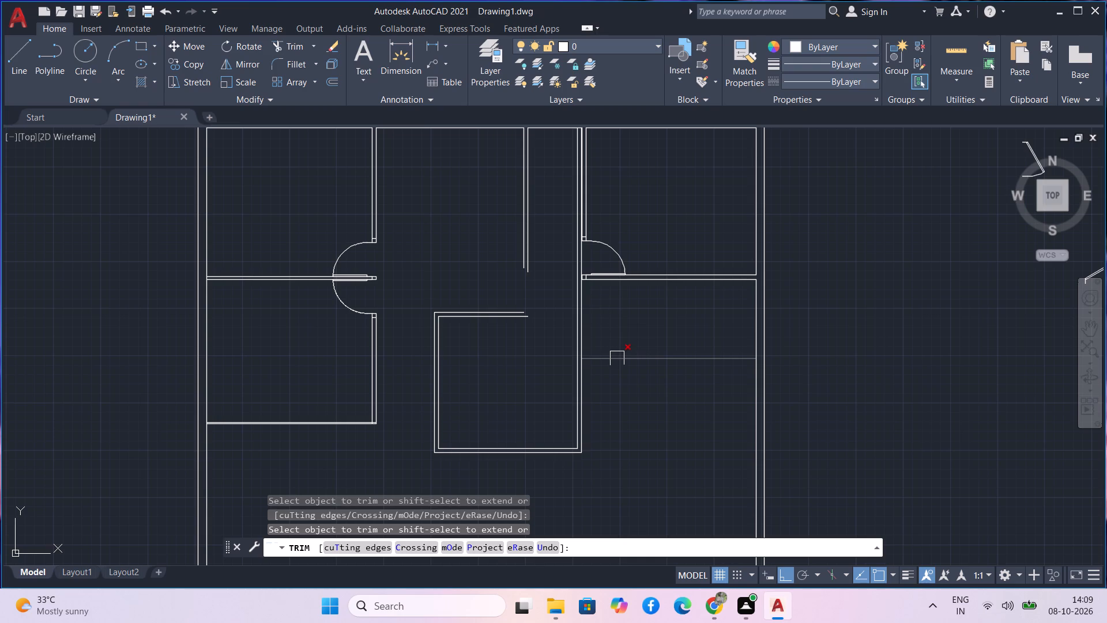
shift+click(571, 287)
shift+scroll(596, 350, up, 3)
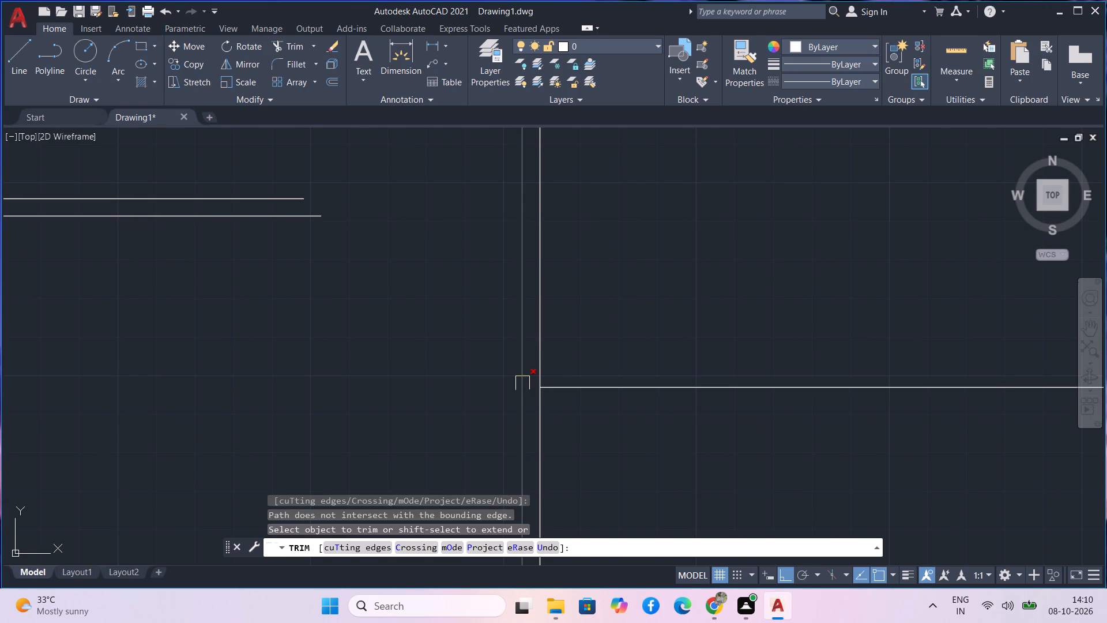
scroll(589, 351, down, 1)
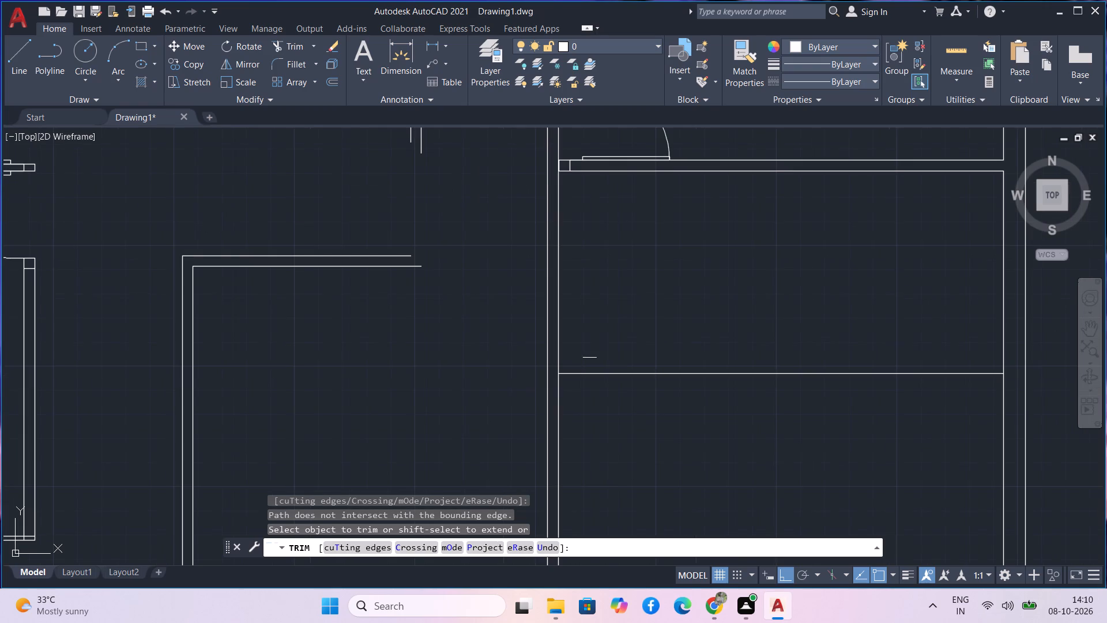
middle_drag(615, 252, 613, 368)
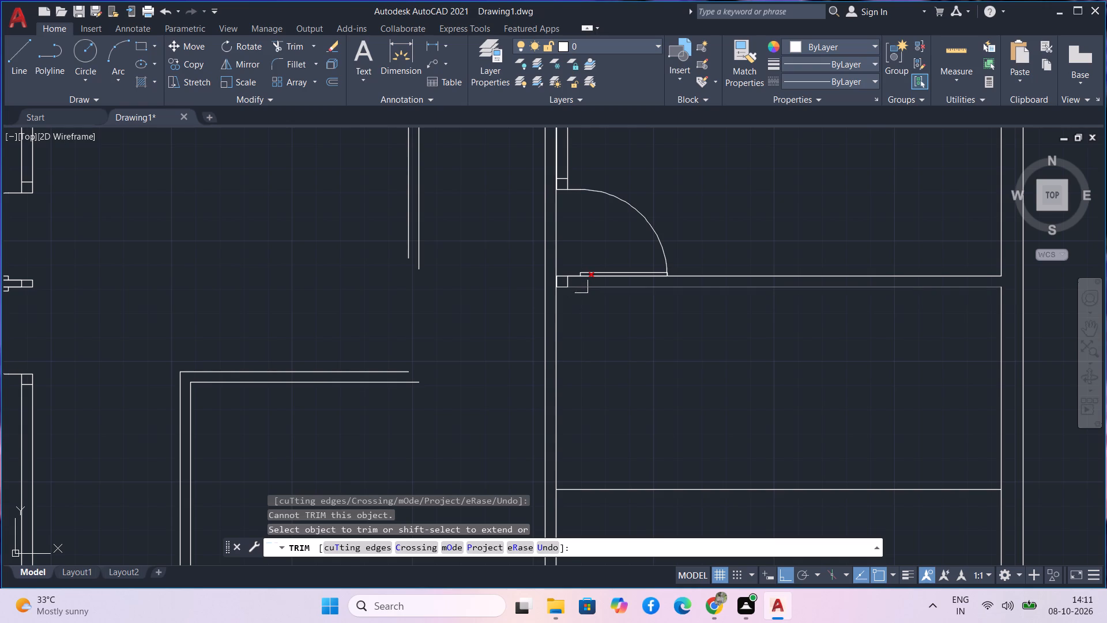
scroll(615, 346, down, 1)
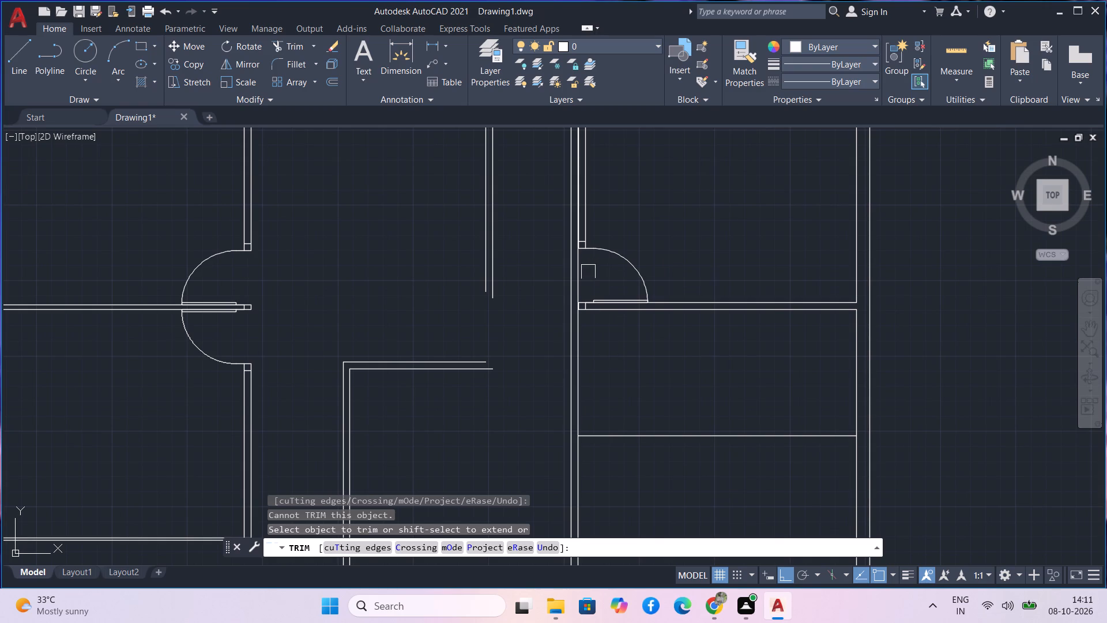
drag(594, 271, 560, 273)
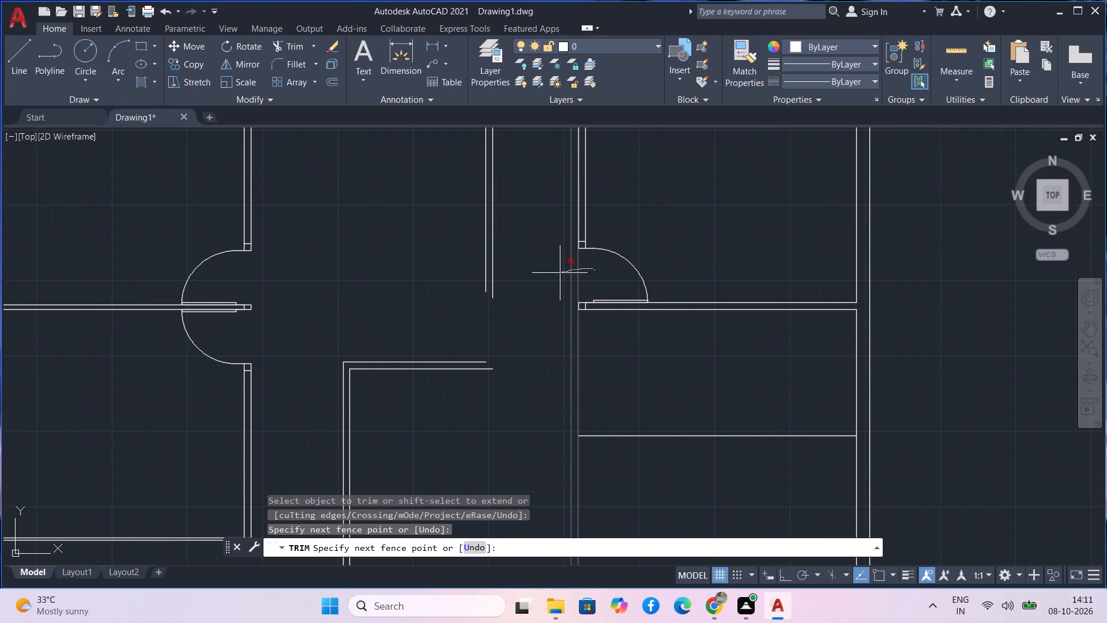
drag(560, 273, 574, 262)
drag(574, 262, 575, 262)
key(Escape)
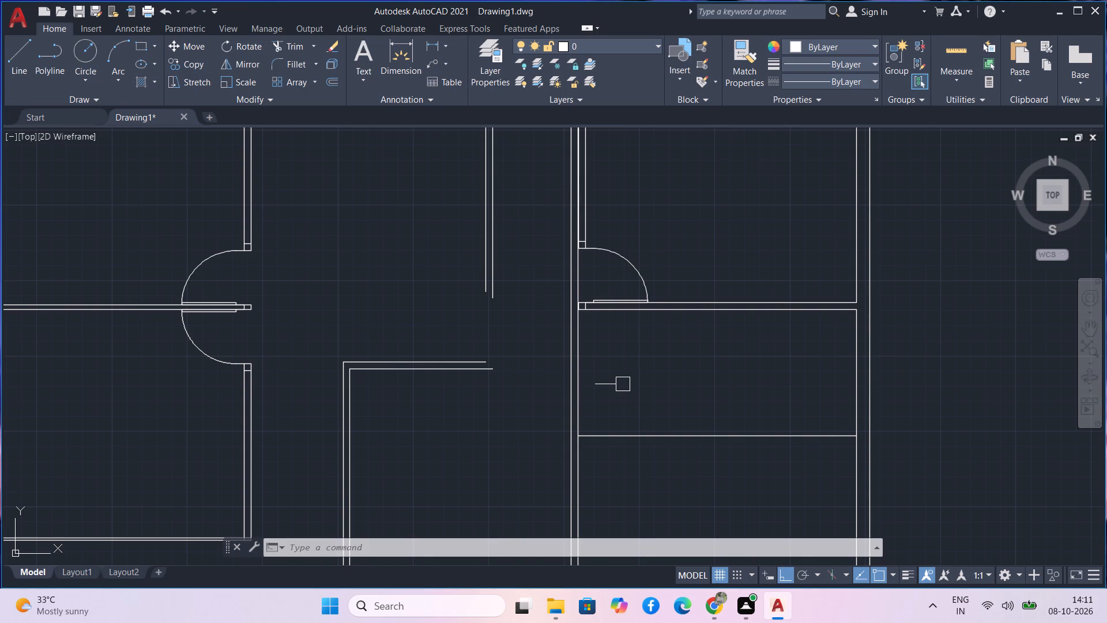
Draw a straight horizontal line from the western end of the single partition line across both of the central room's eastern wall lines.
text(l)
key(space)
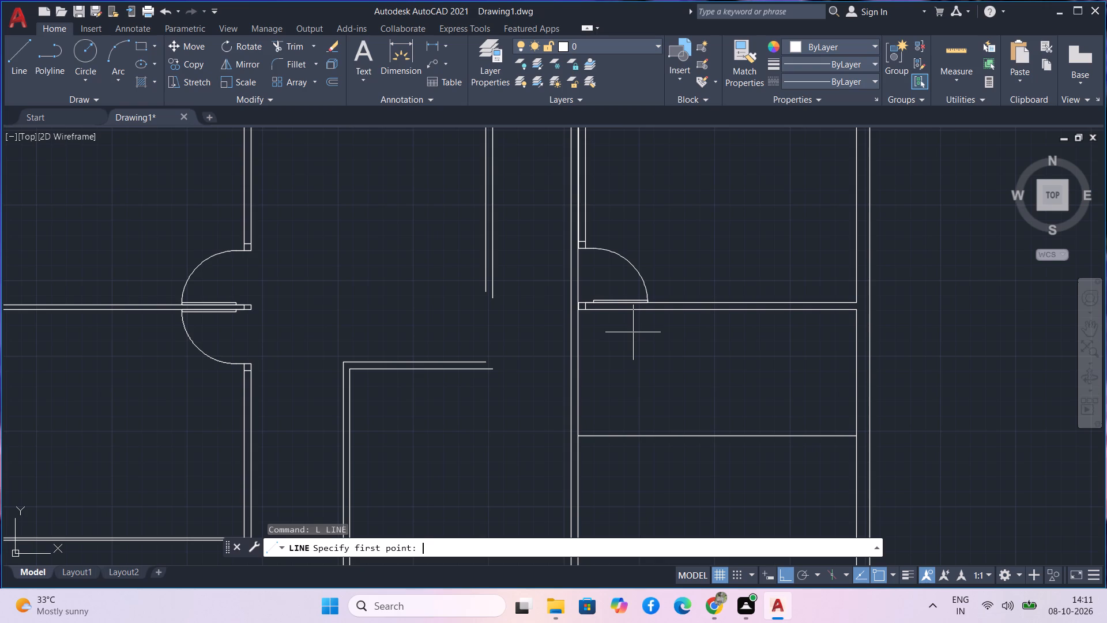
scroll(548, 412, up, 2)
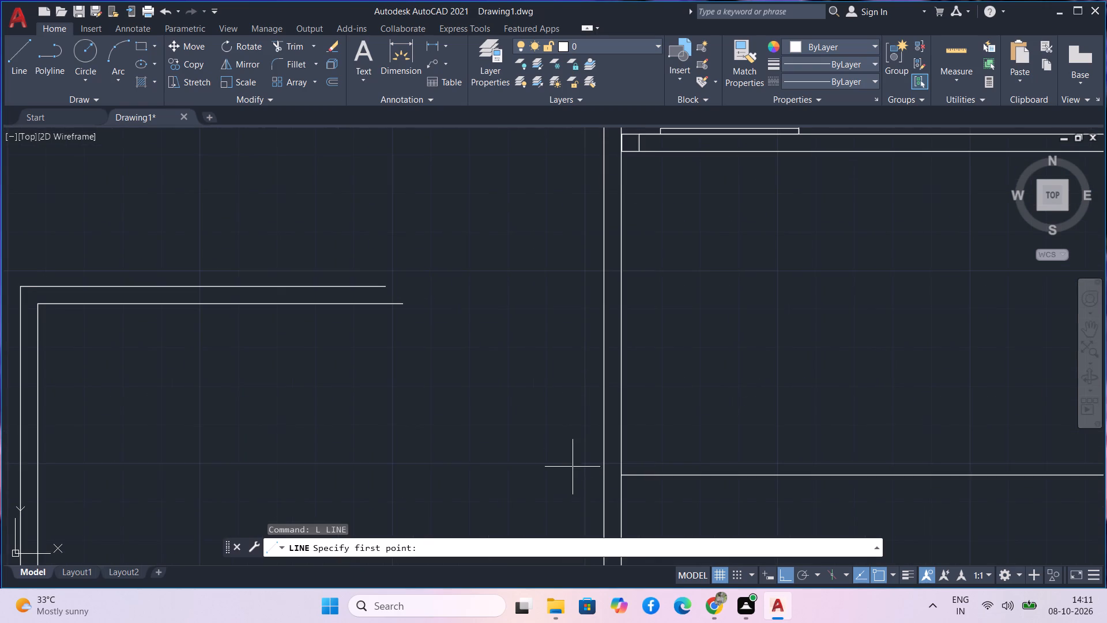
middle_drag(571, 466, 478, 333)
scroll(522, 341, up, 3)
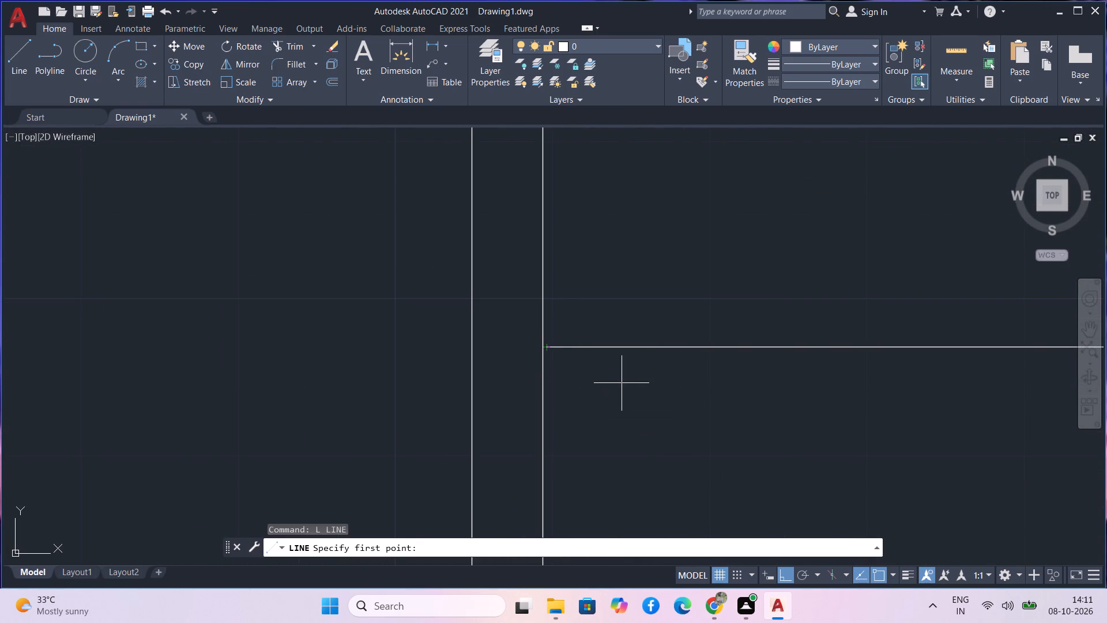
scroll(562, 347, up, 4)
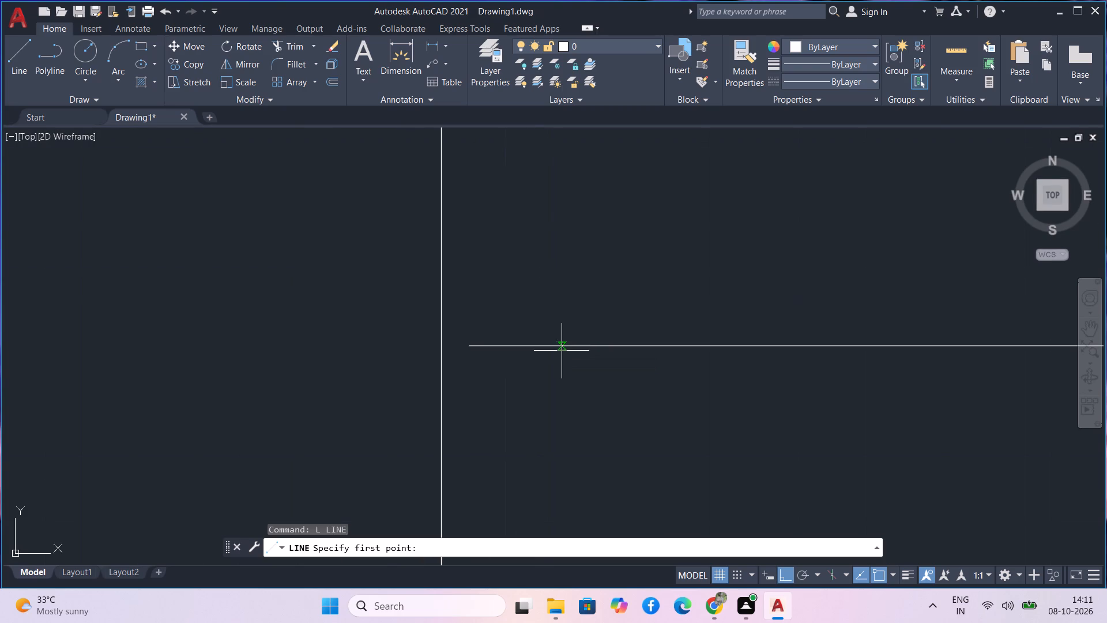
click(470, 346)
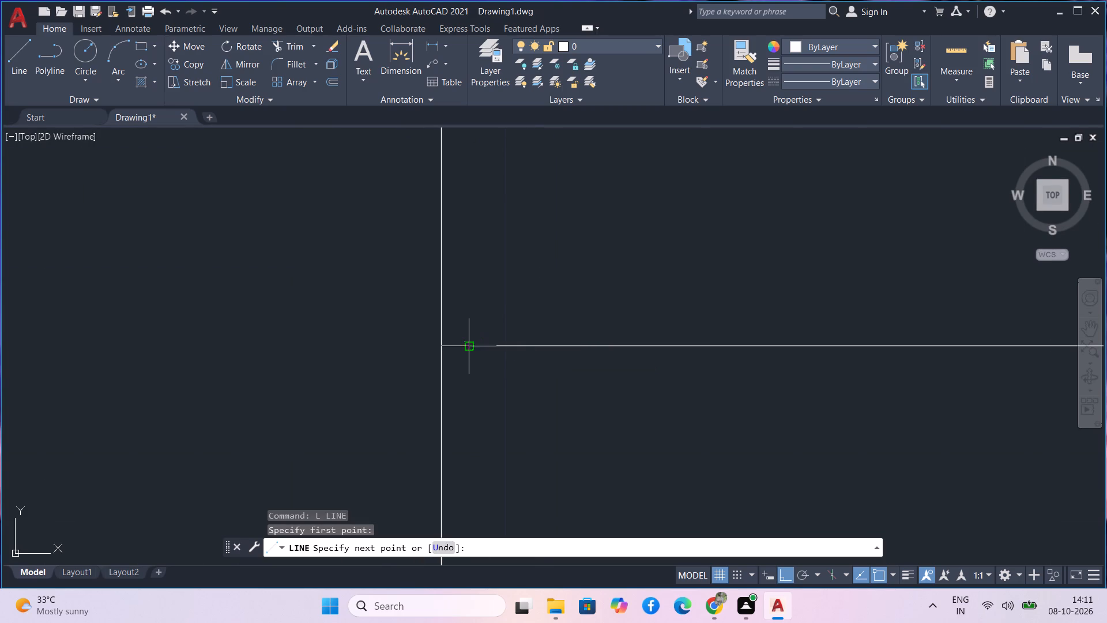
middle_drag(263, 329, 349, 332)
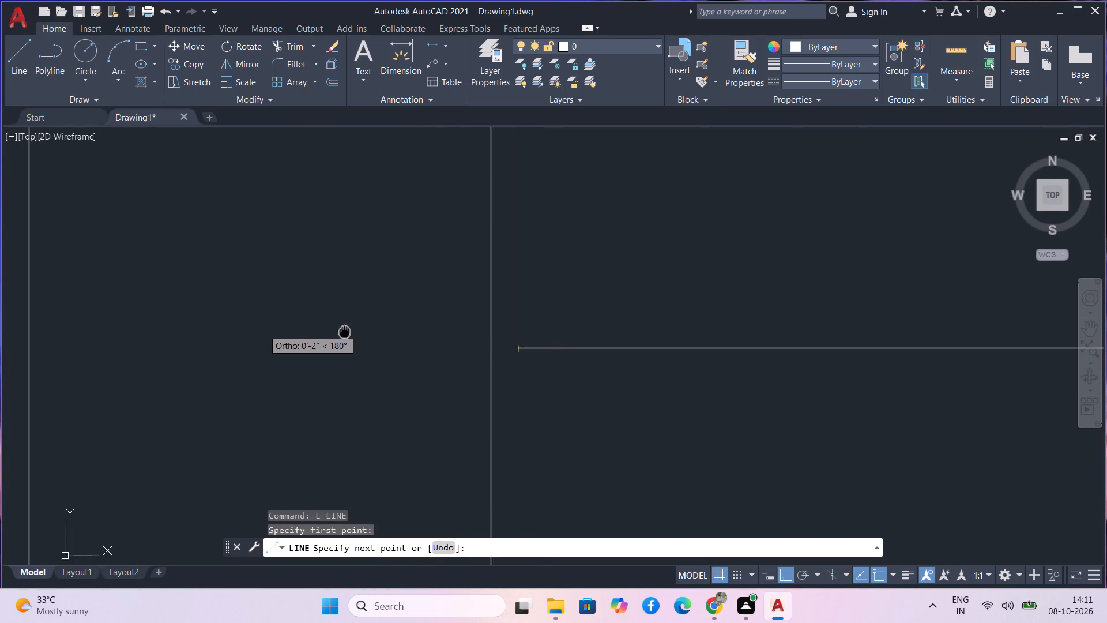
middle_drag(349, 332, 356, 331)
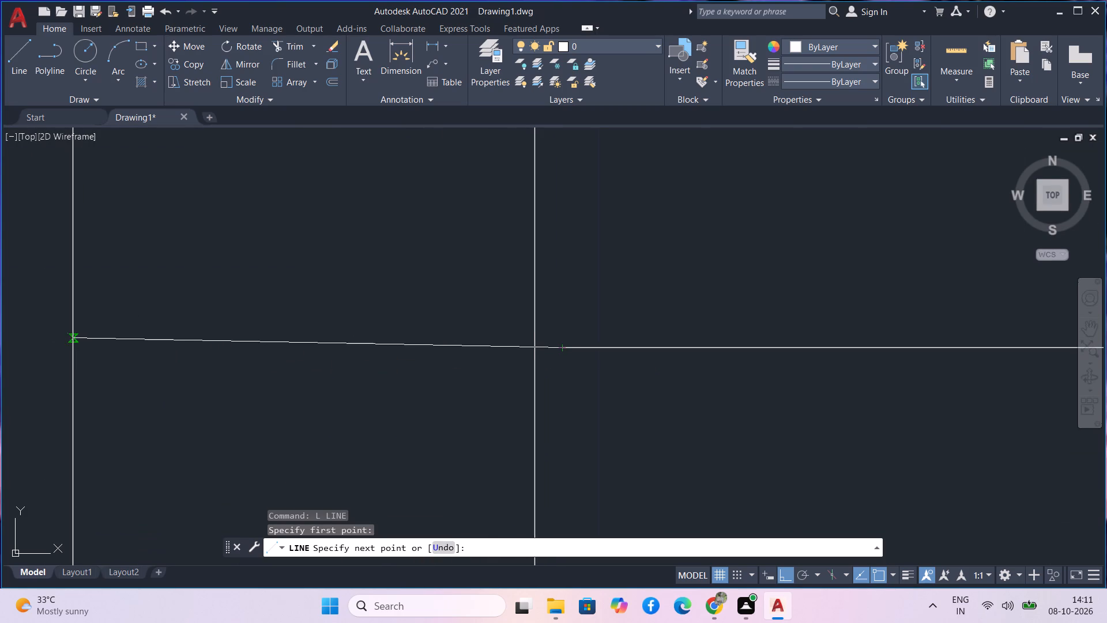
click(73, 337)
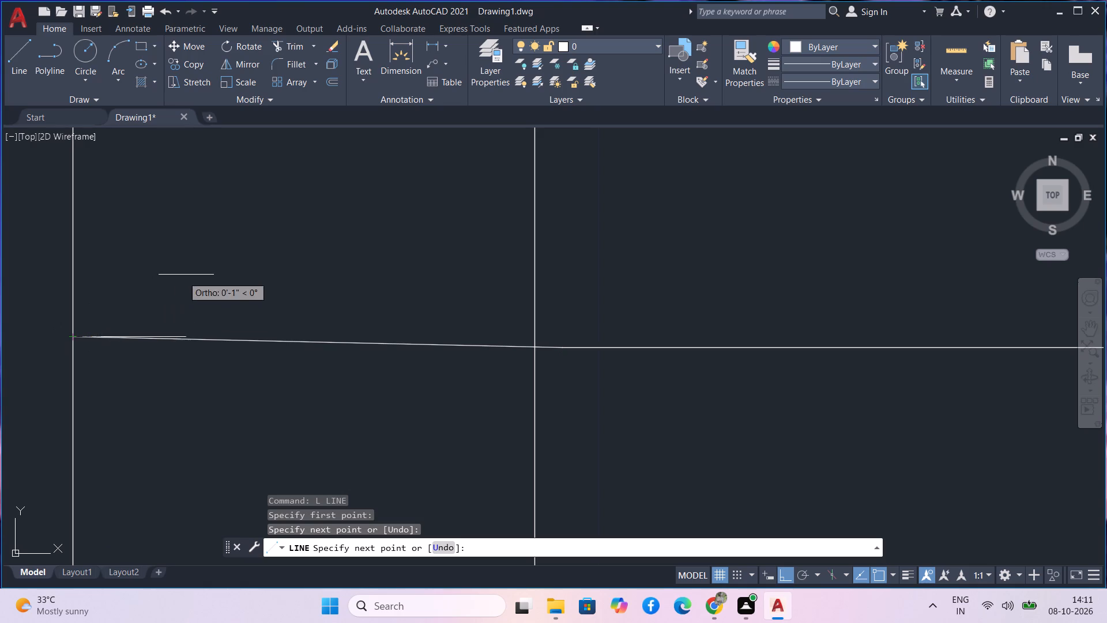
key(ctrl+z)
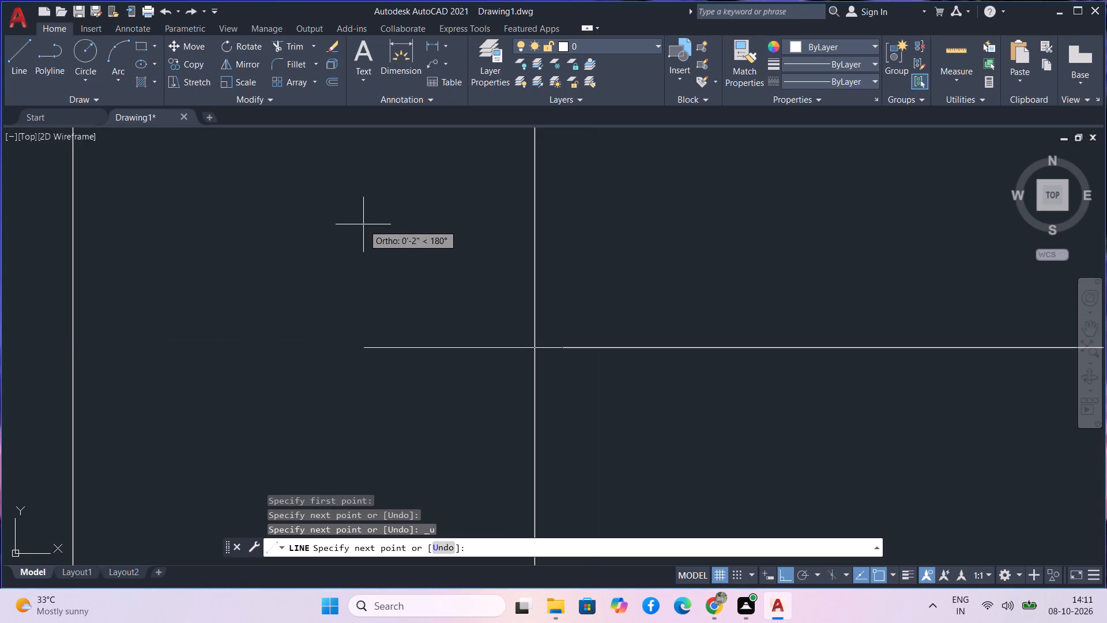
key(F8)
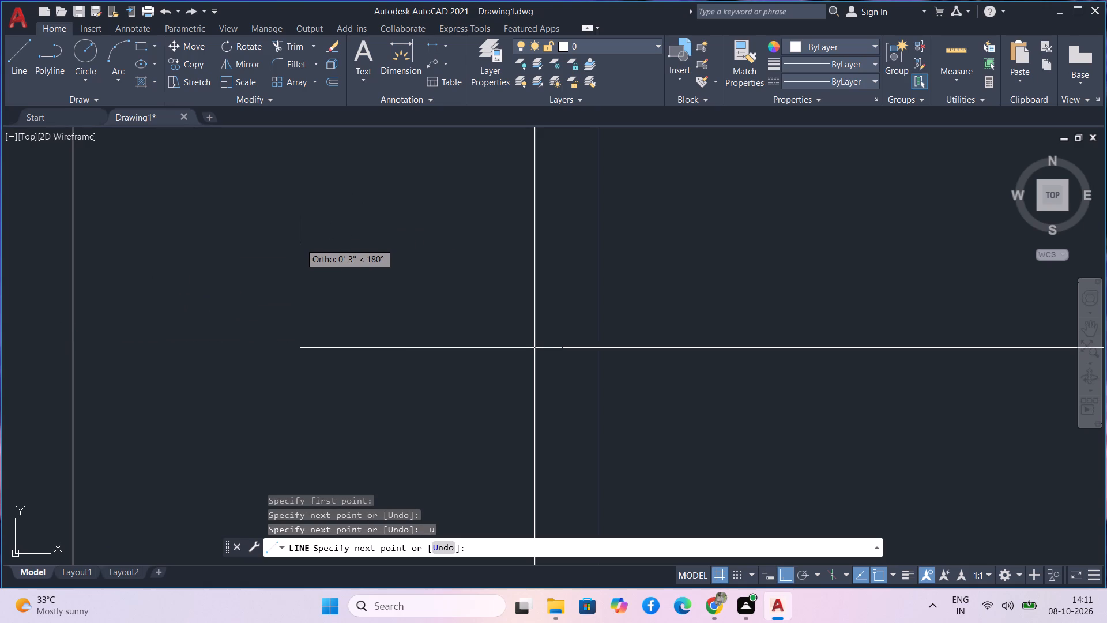
key(F8)
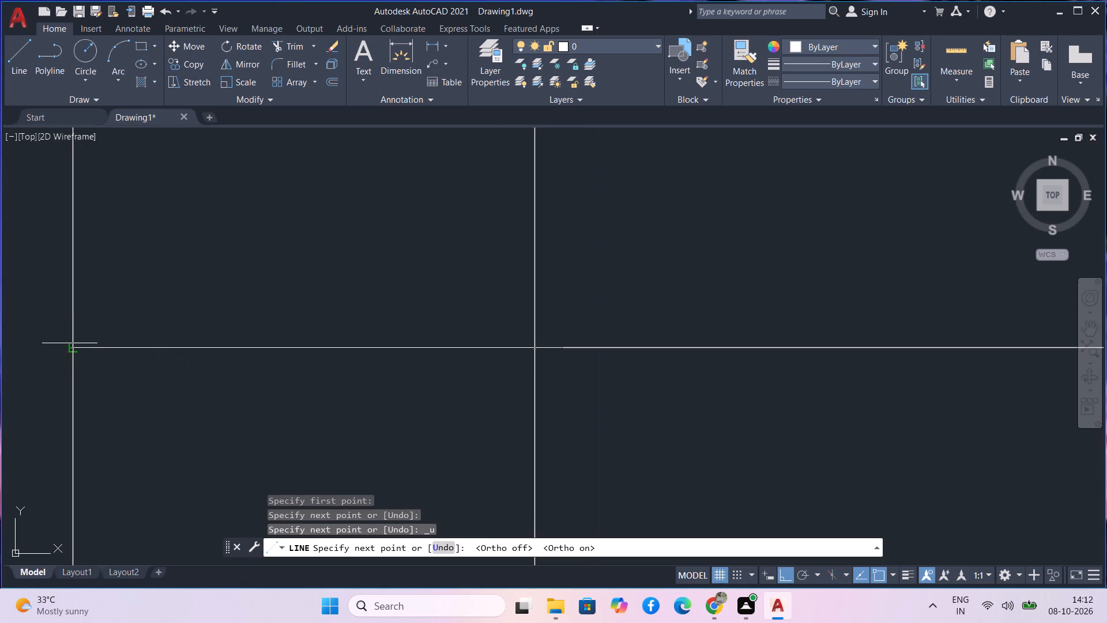
click(33, 341)
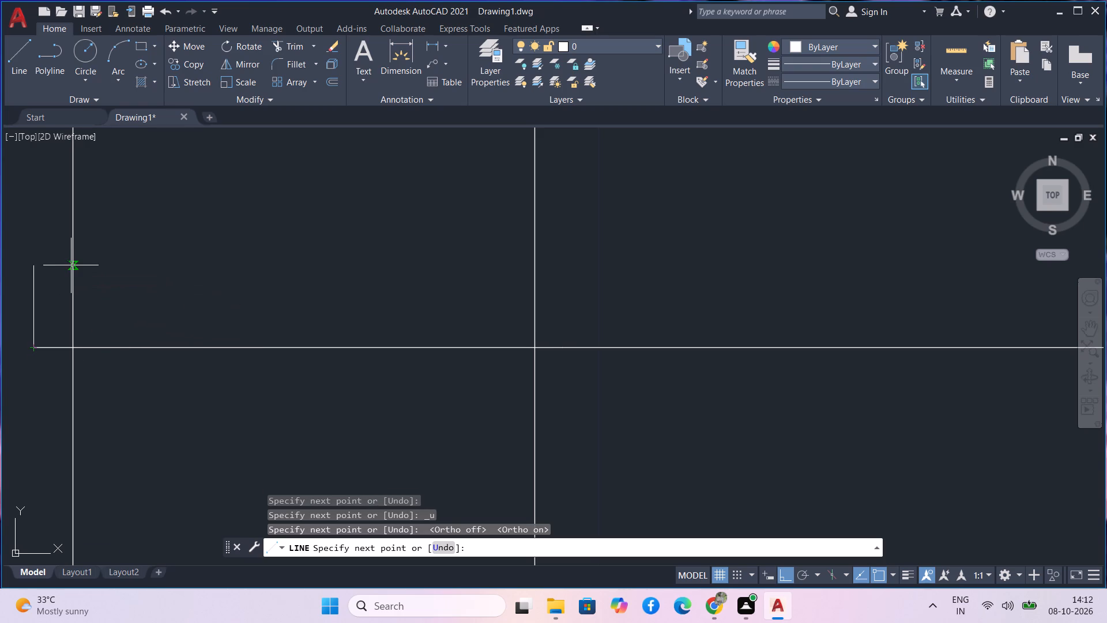
key(space)
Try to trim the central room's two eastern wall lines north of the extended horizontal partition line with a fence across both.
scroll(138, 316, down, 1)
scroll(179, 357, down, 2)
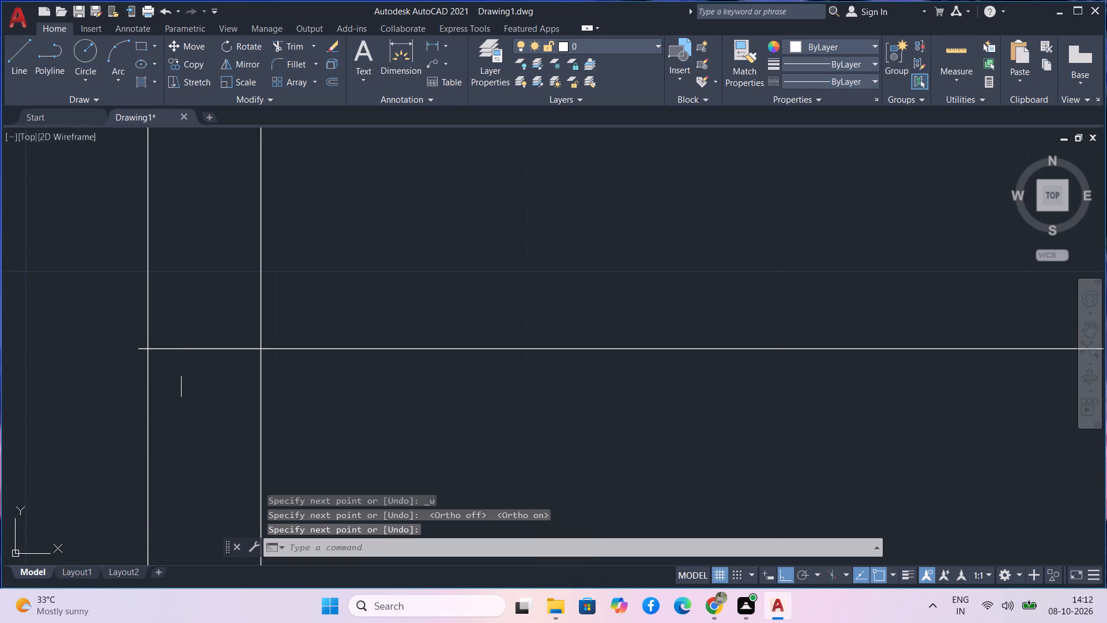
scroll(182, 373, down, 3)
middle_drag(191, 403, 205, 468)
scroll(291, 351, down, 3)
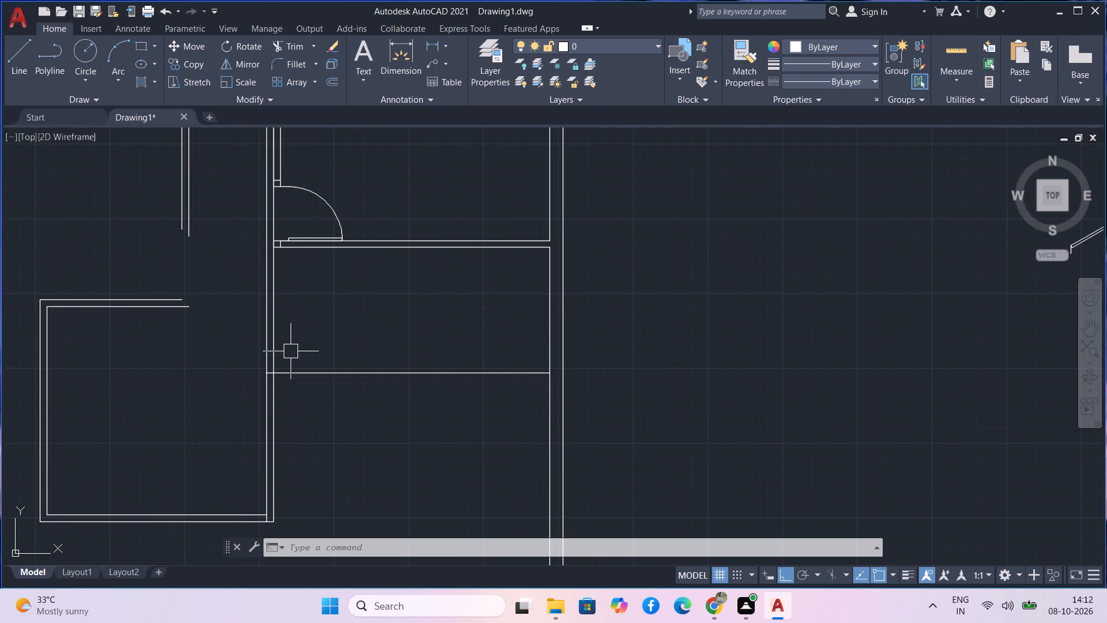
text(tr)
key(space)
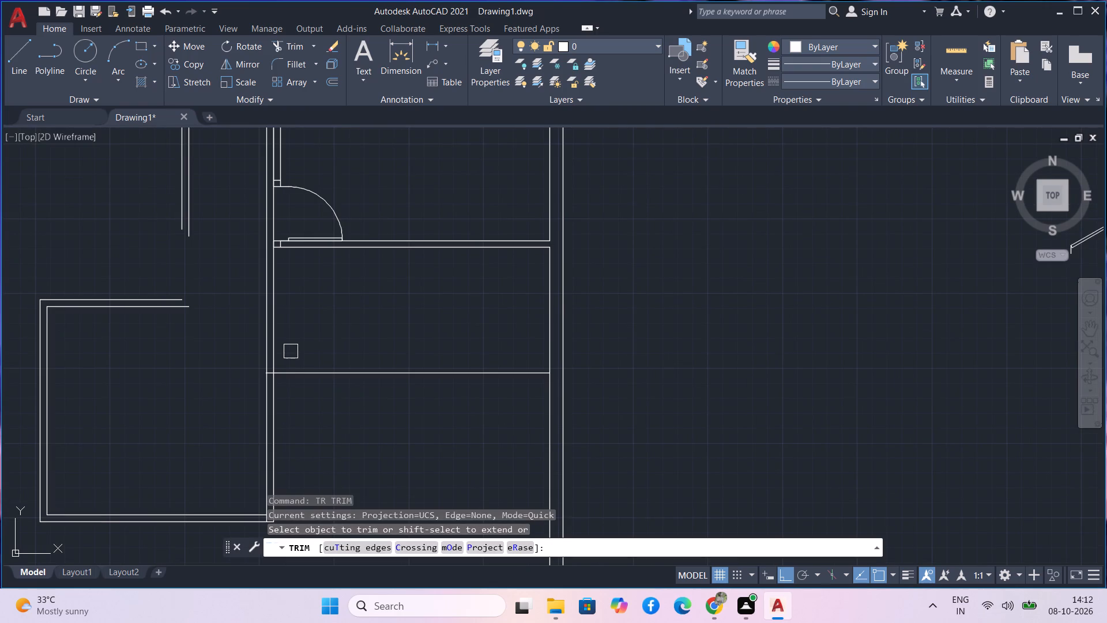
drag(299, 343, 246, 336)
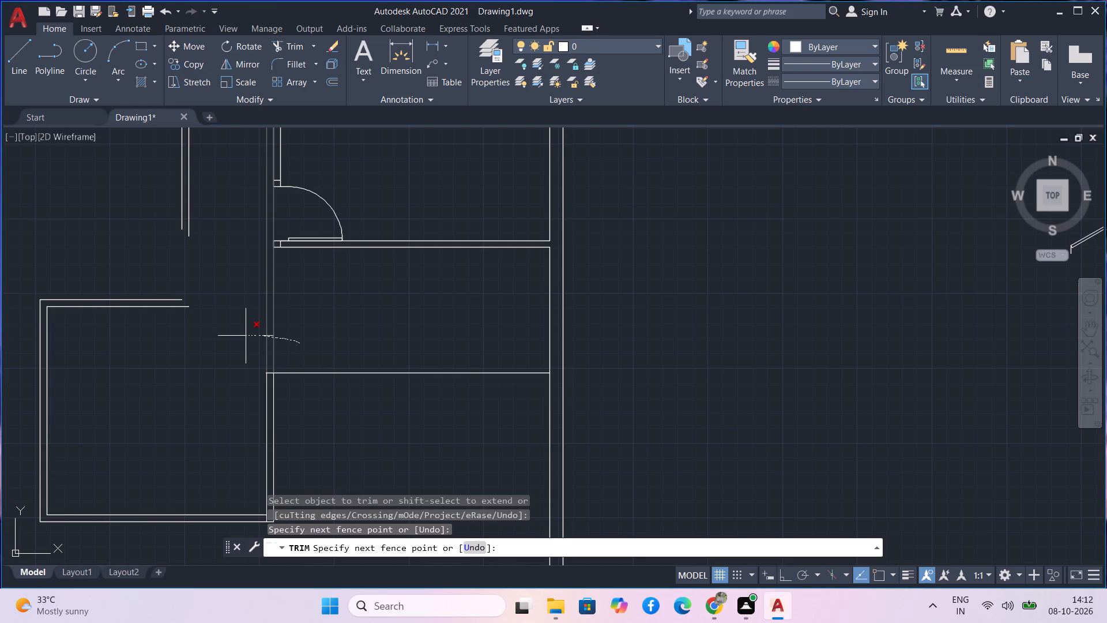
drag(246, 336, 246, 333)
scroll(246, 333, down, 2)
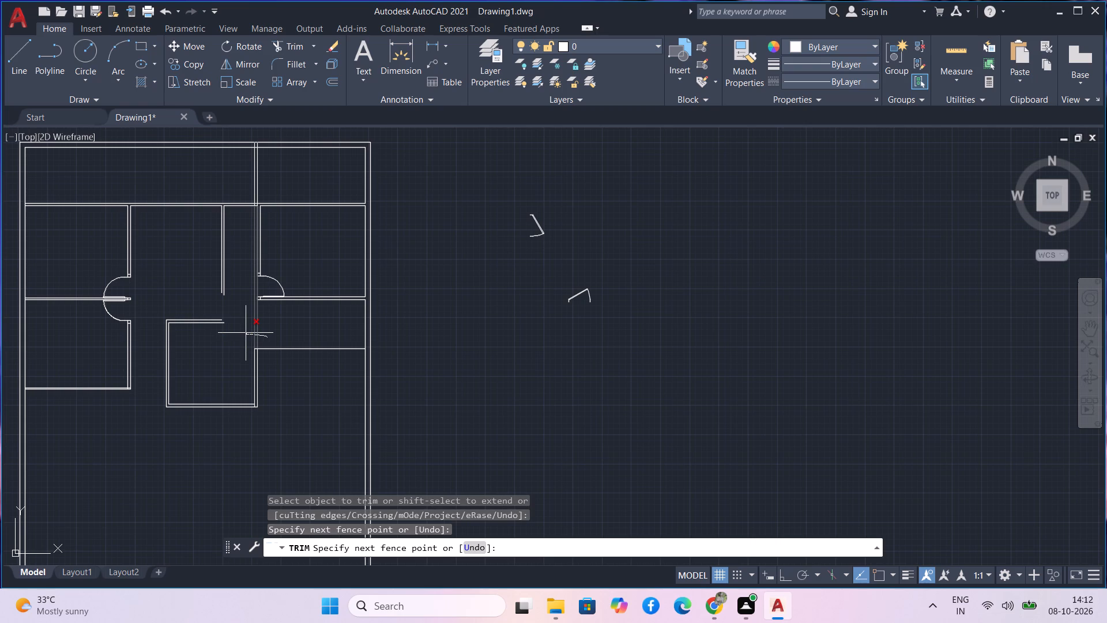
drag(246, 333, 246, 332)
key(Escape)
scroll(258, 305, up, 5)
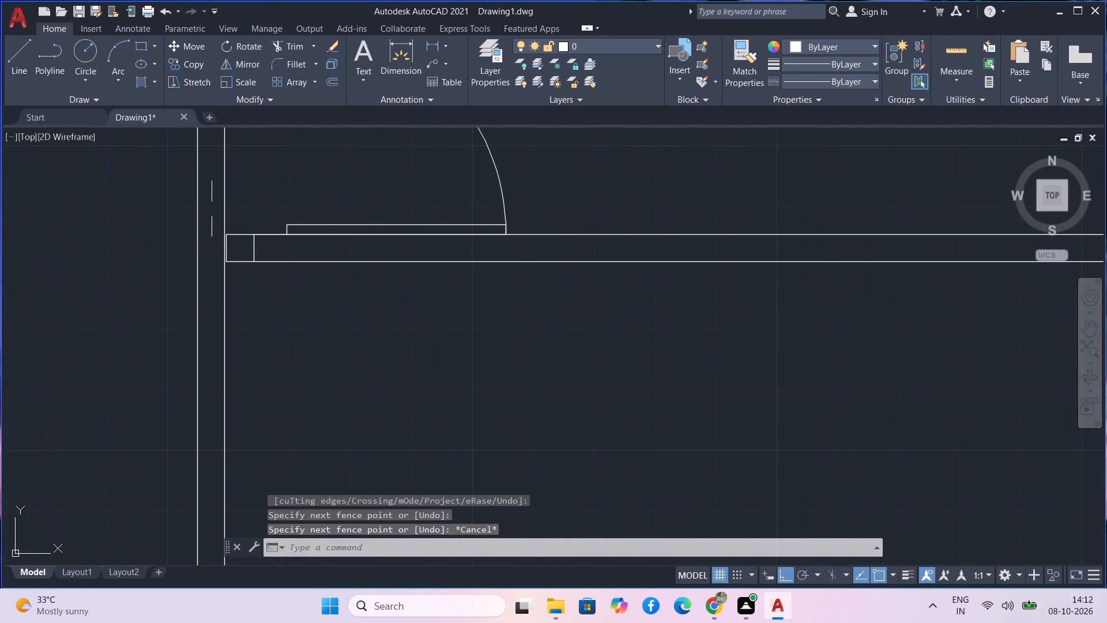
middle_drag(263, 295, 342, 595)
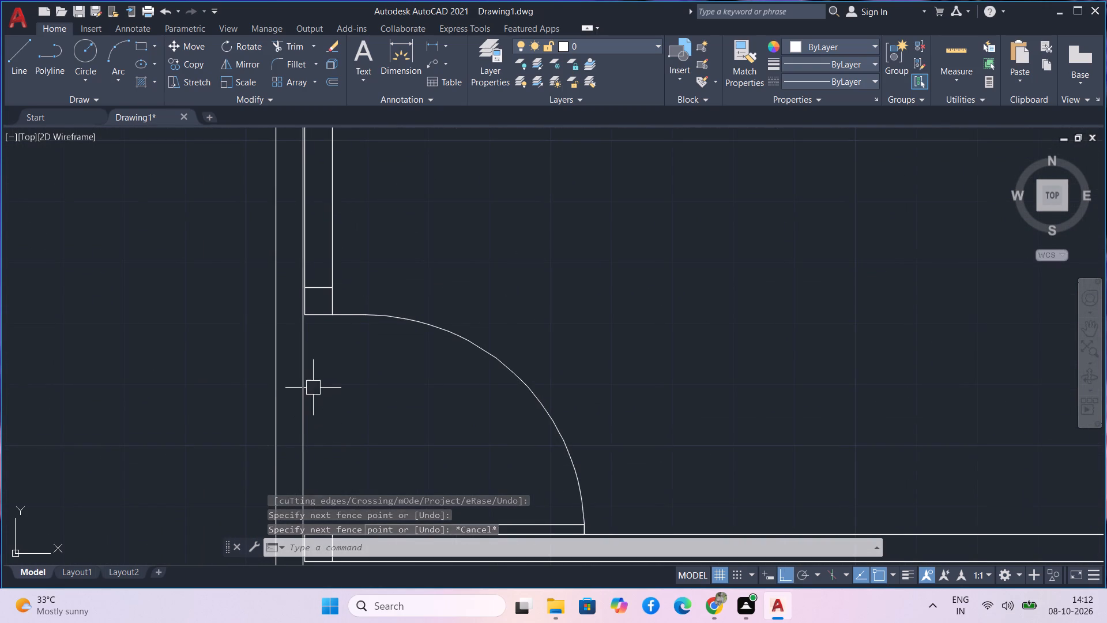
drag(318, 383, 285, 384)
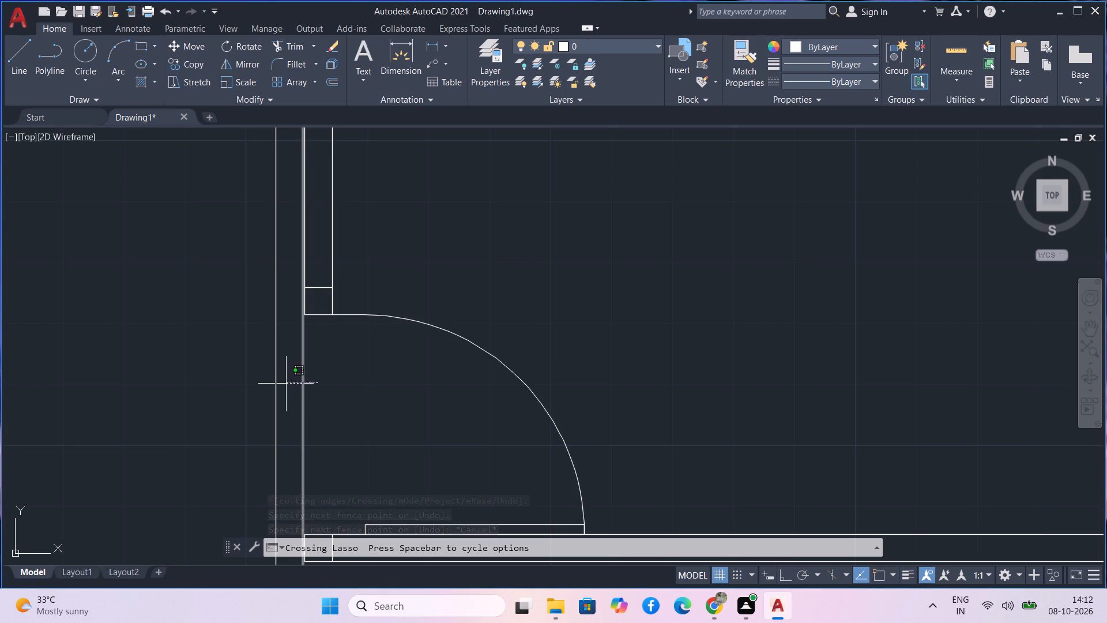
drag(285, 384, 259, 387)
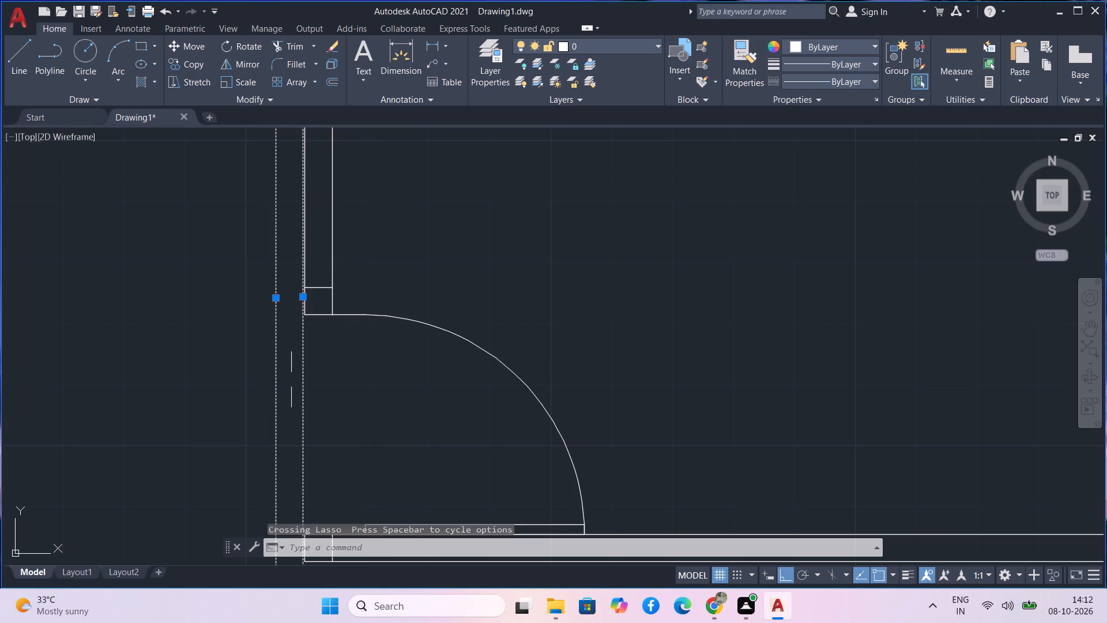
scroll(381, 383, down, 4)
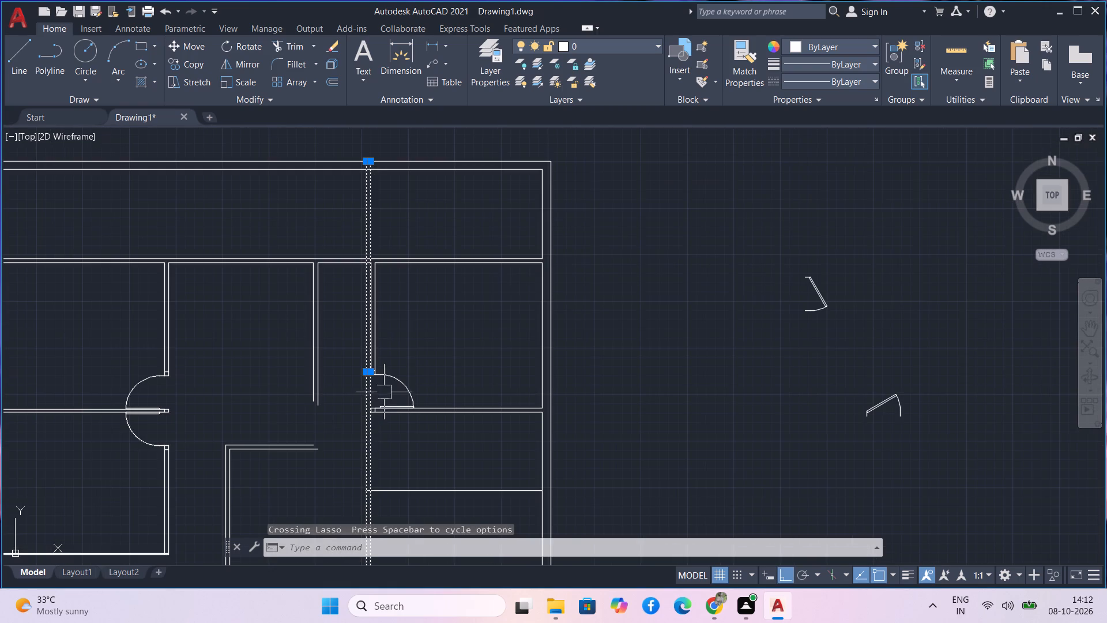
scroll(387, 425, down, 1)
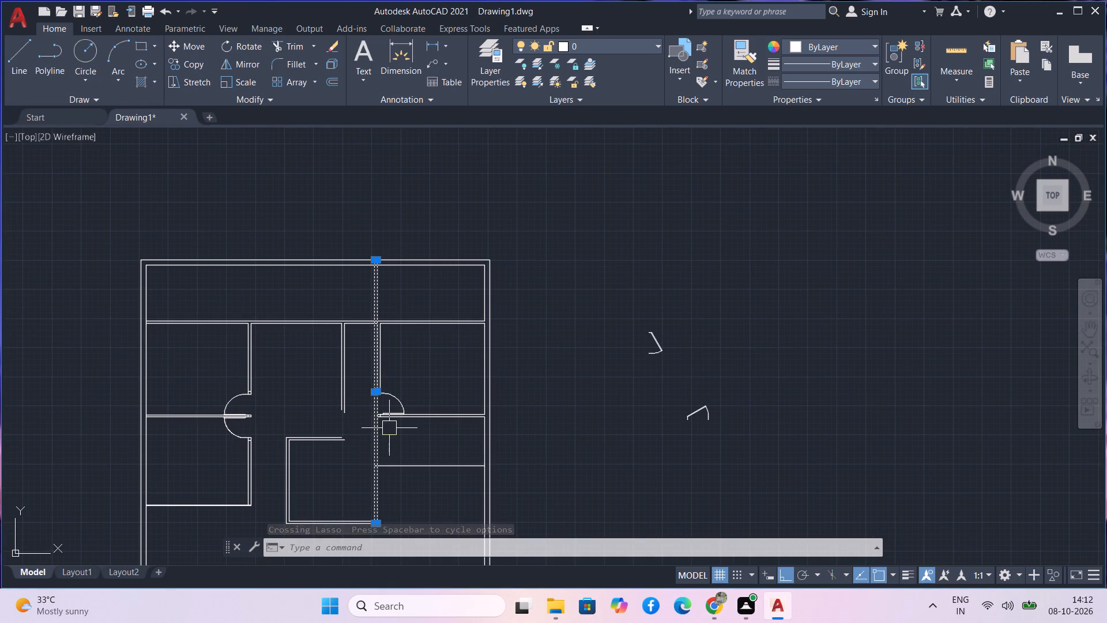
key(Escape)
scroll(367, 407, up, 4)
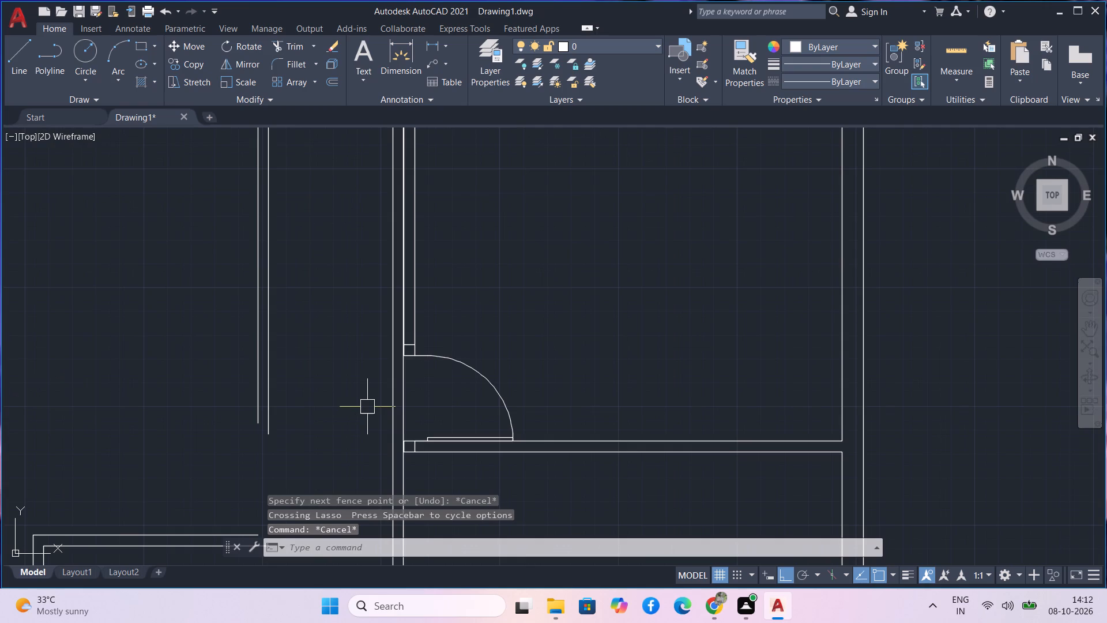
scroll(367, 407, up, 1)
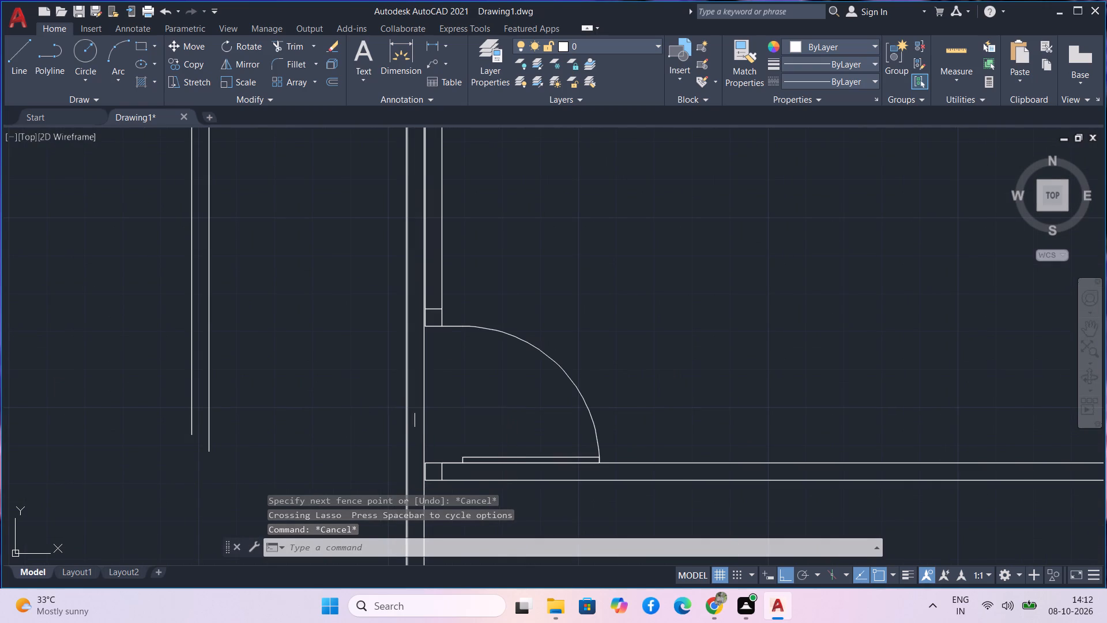
Trim away the western of the central room's two eastern wall lines with a fence beside the eastern doorway.
scroll(480, 495, down, 1)
middle_drag(475, 455, 425, 305)
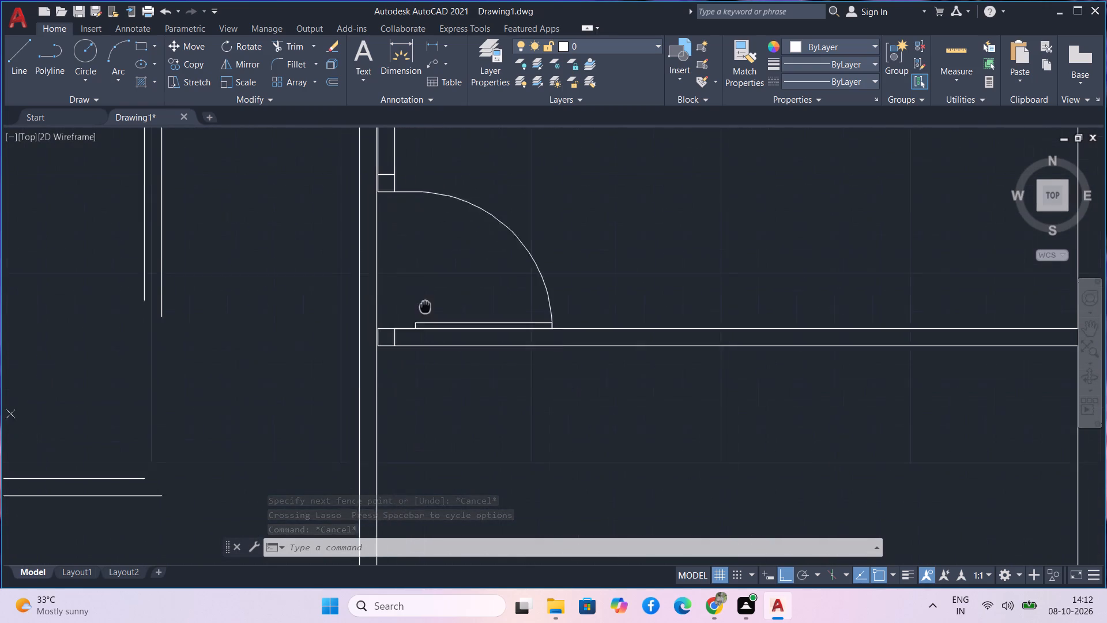
middle_drag(425, 305, 425, 304)
scroll(431, 321, down, 1)
scroll(442, 381, down, 1)
middle_click(443, 385)
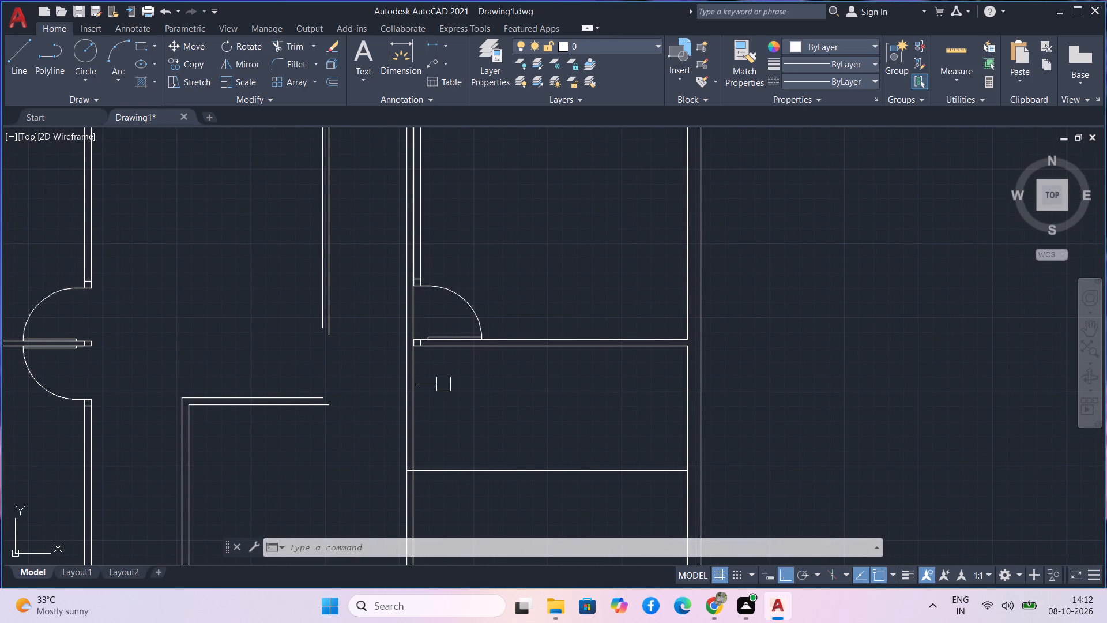
text(tr)
key(space)
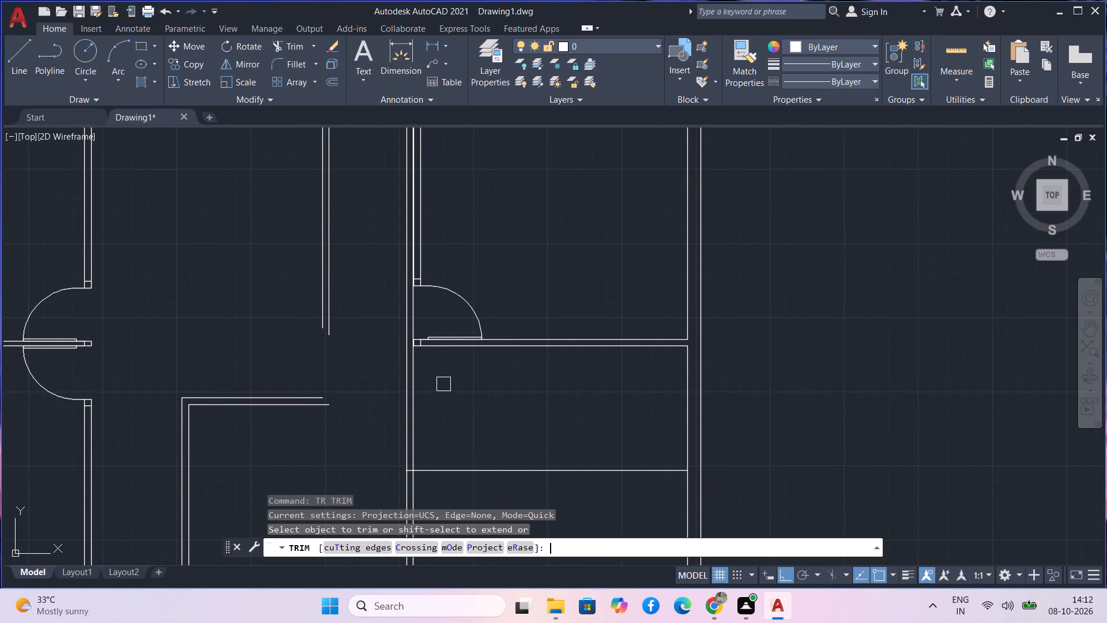
scroll(399, 301, up, 4)
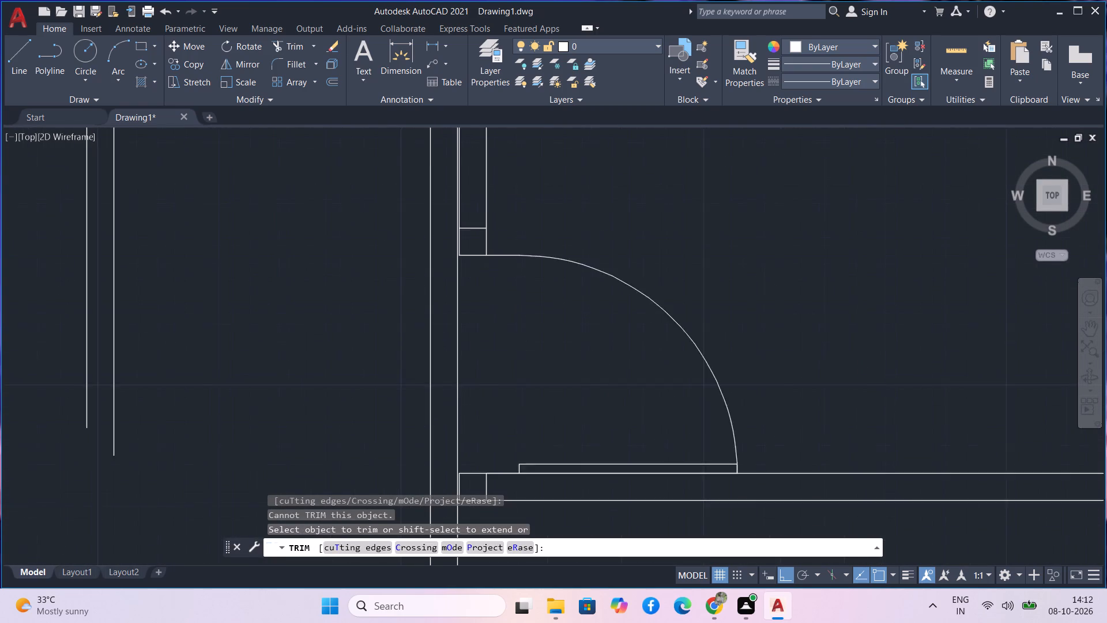
scroll(445, 294, up, 1)
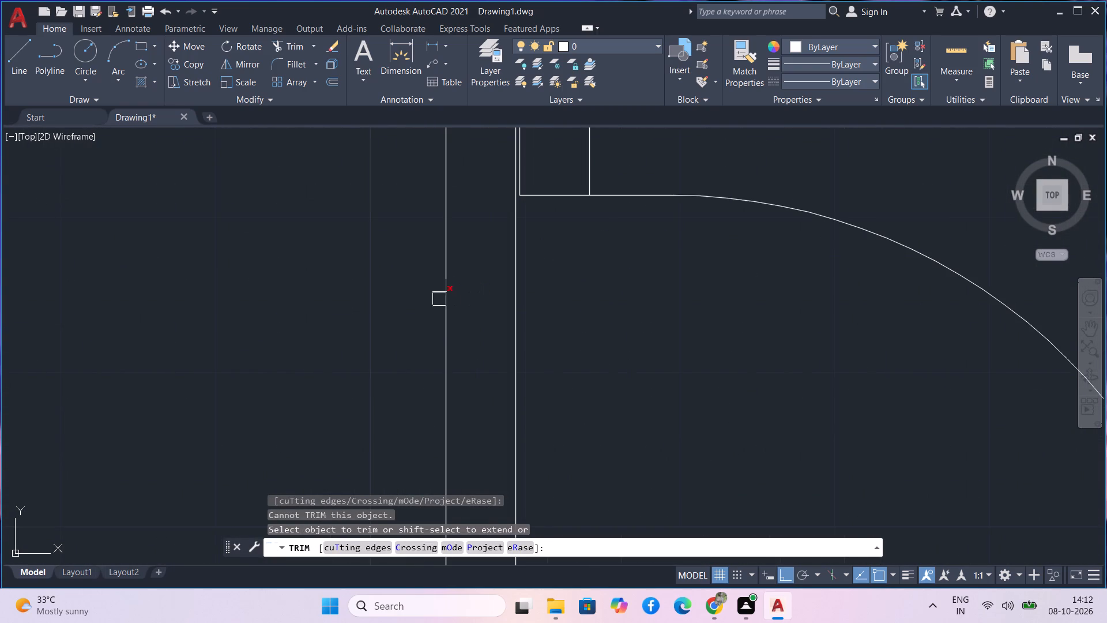
click(454, 302)
click(413, 316)
Trim the short stub of the single horizontal partition line projecting west past the central room's remaining eastern wall line.
scroll(506, 312, down, 3)
scroll(477, 370, down, 3)
scroll(474, 452, down, 1)
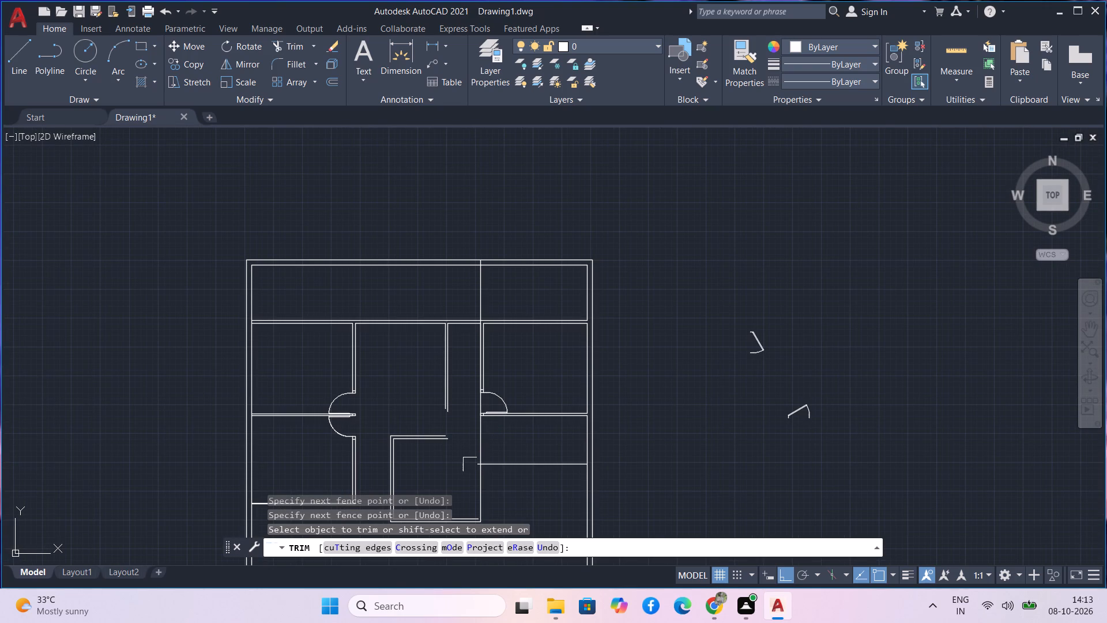
scroll(470, 464, up, 3)
click(493, 467)
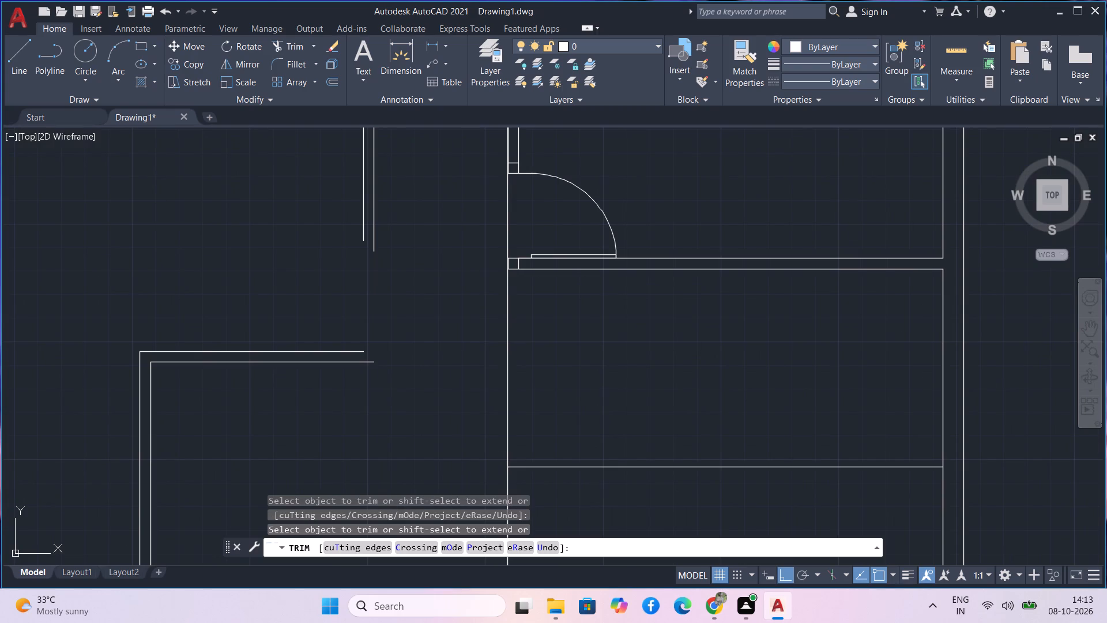
Trim the central room's remaining eastern wall line where it runs north past the single horizontal partition line and the eastern doorway.
middle_drag(475, 354, 473, 539)
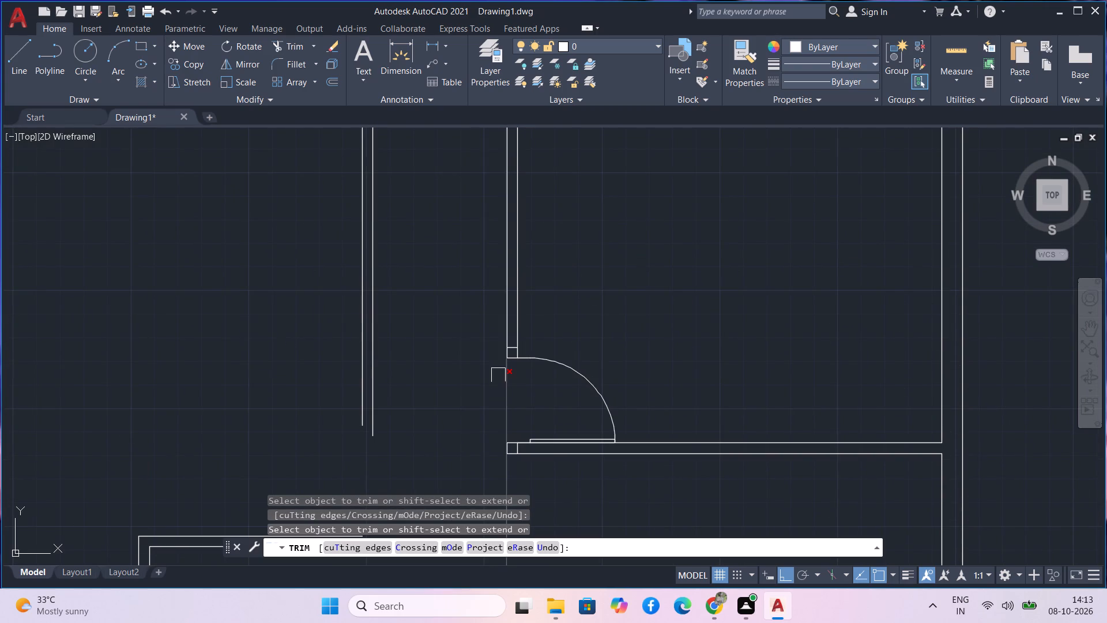
scroll(495, 358, up, 3)
scroll(502, 365, down, 3)
scroll(432, 469, down, 3)
scroll(387, 460, down, 3)
middle_drag(400, 460, 386, 445)
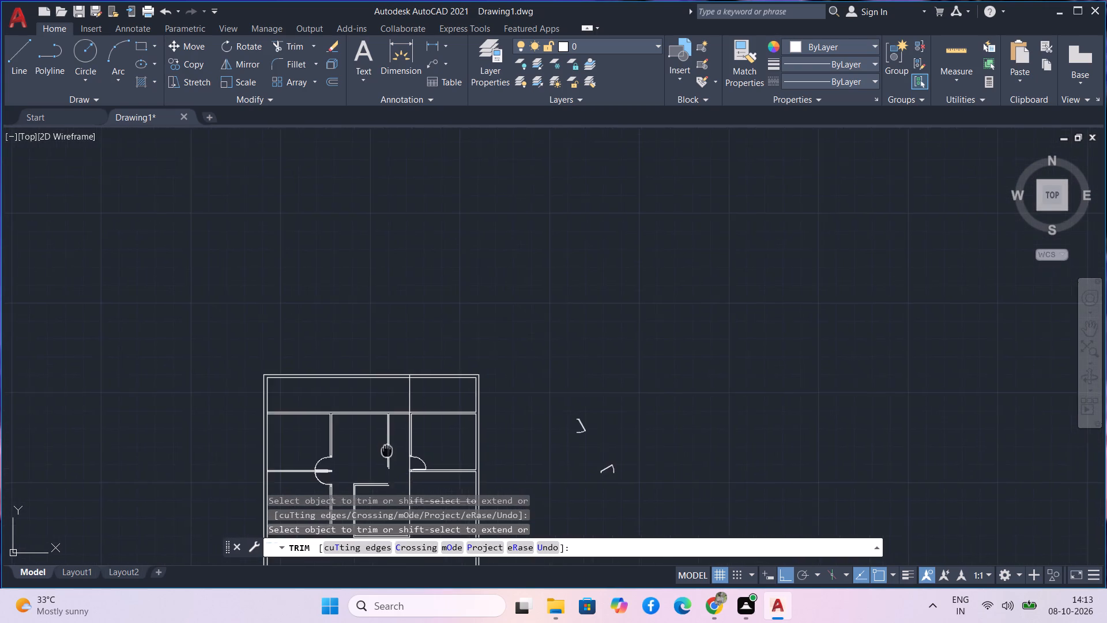
middle_drag(386, 445, 375, 384)
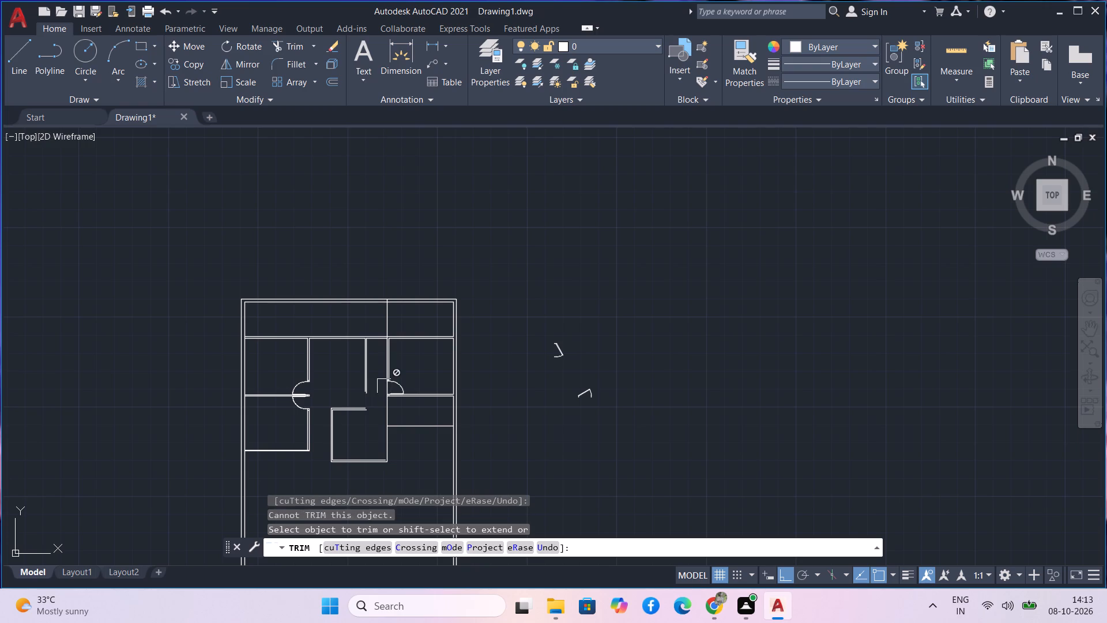
scroll(384, 386, up, 9)
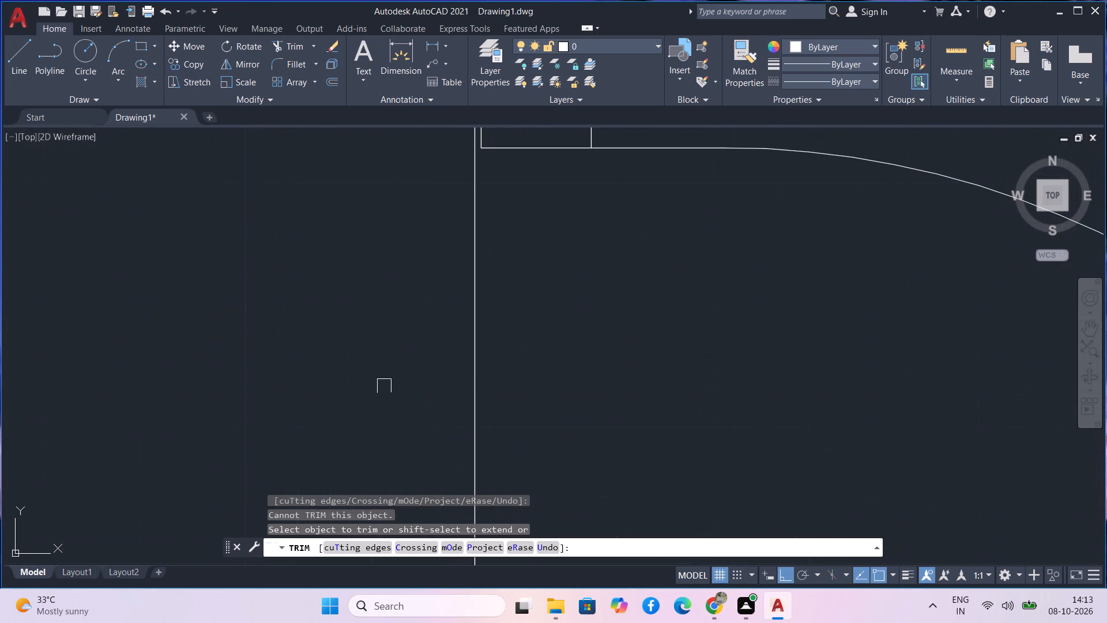
middle_drag(442, 314, 412, 525)
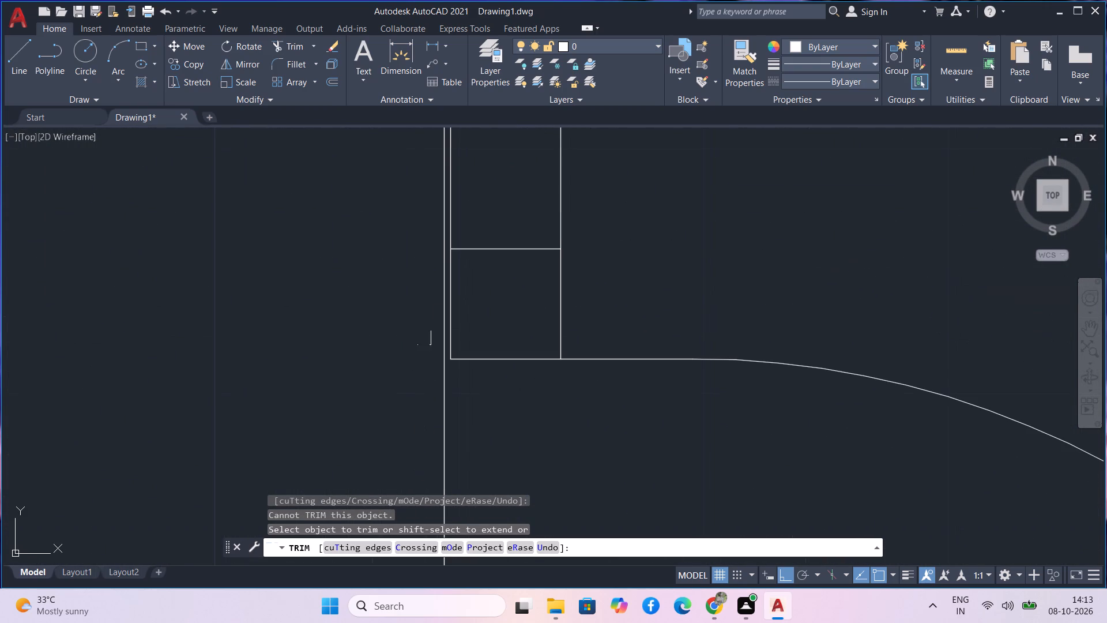
click(440, 320)
Extend both lines of the vertical partition west of the eastern doorway south to the central room's northern wall lines.
scroll(372, 331, down, 6)
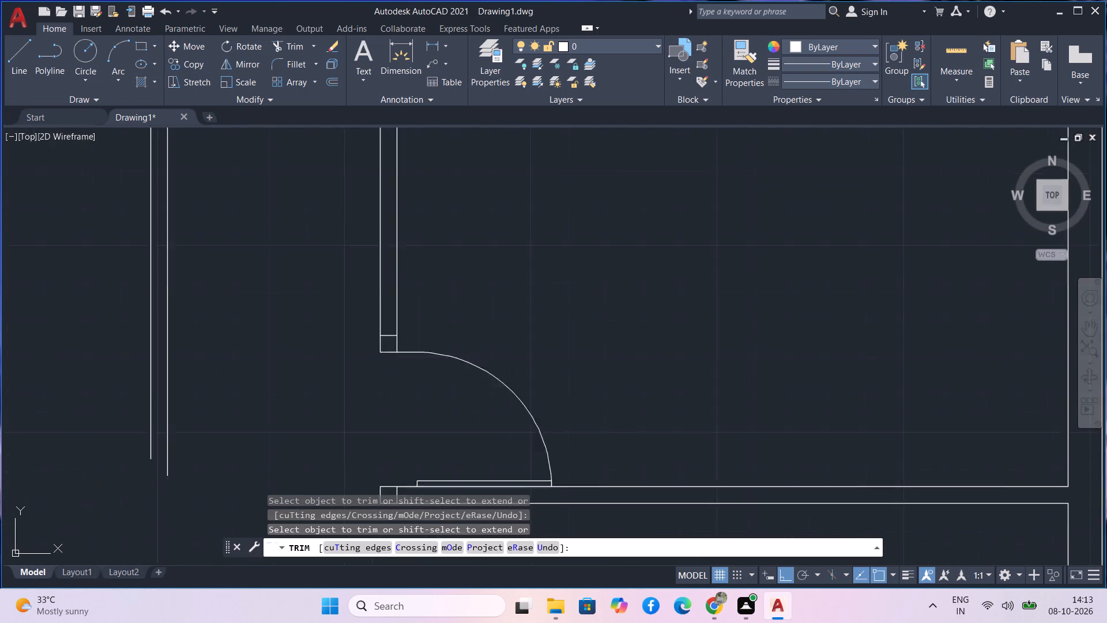
middle_drag(363, 390, 342, 310)
scroll(356, 354, down, 2)
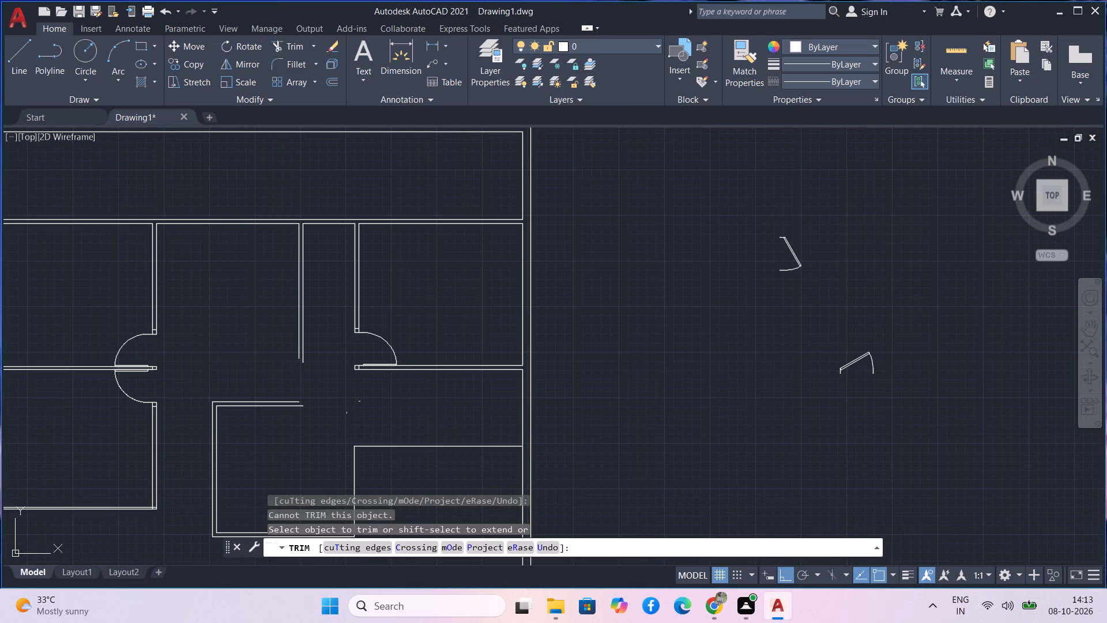
middle_drag(348, 412, 349, 384)
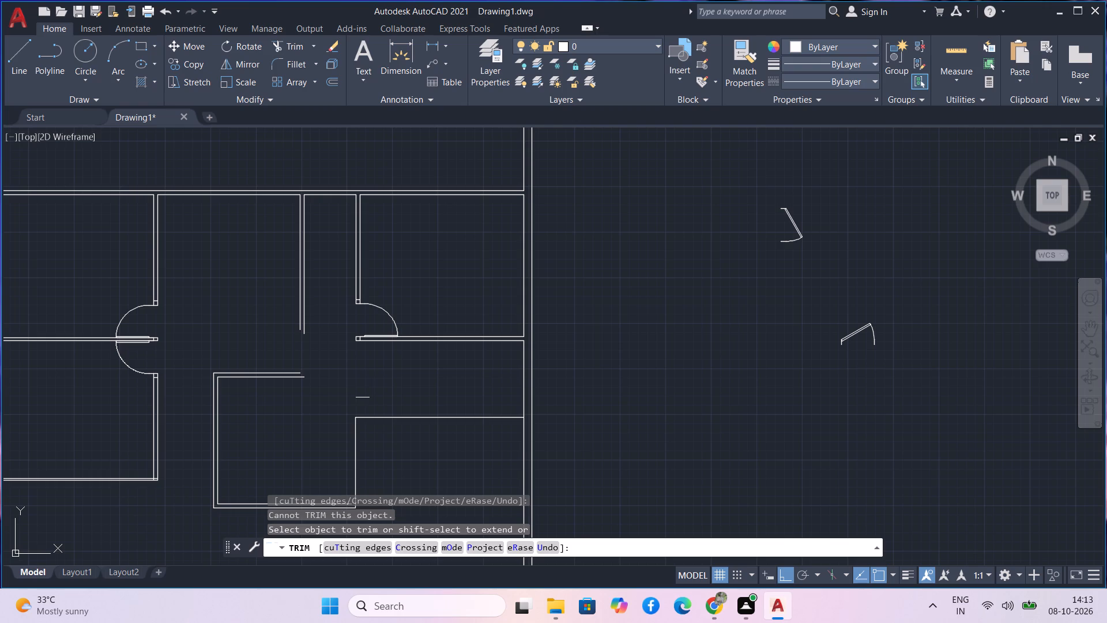
text(ex)
key(Escape)
text(ex)
key(space)
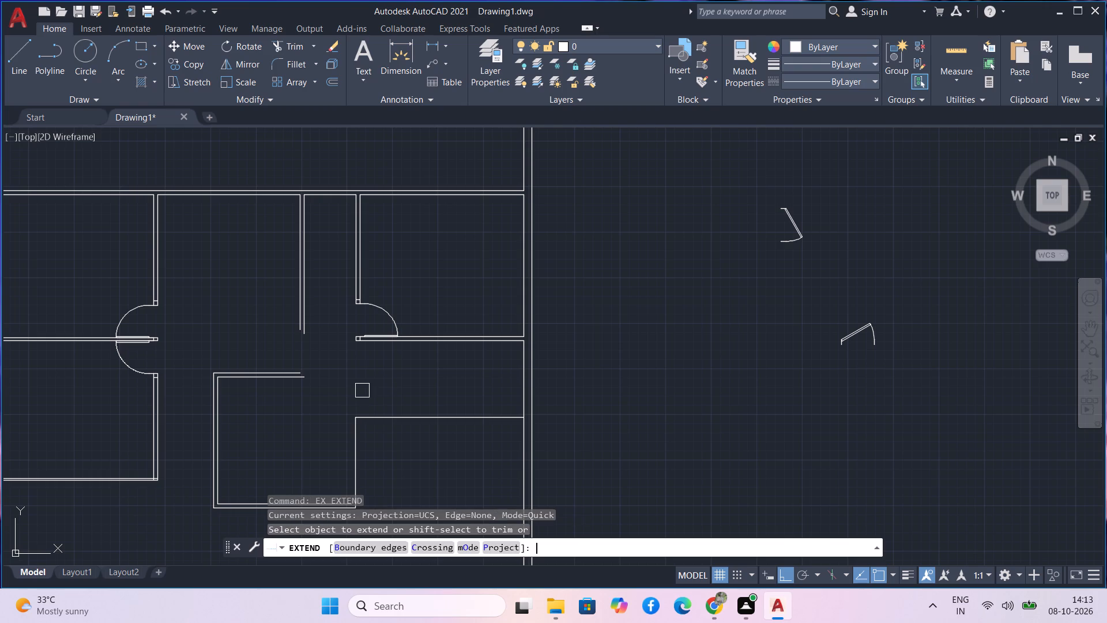
click(304, 322)
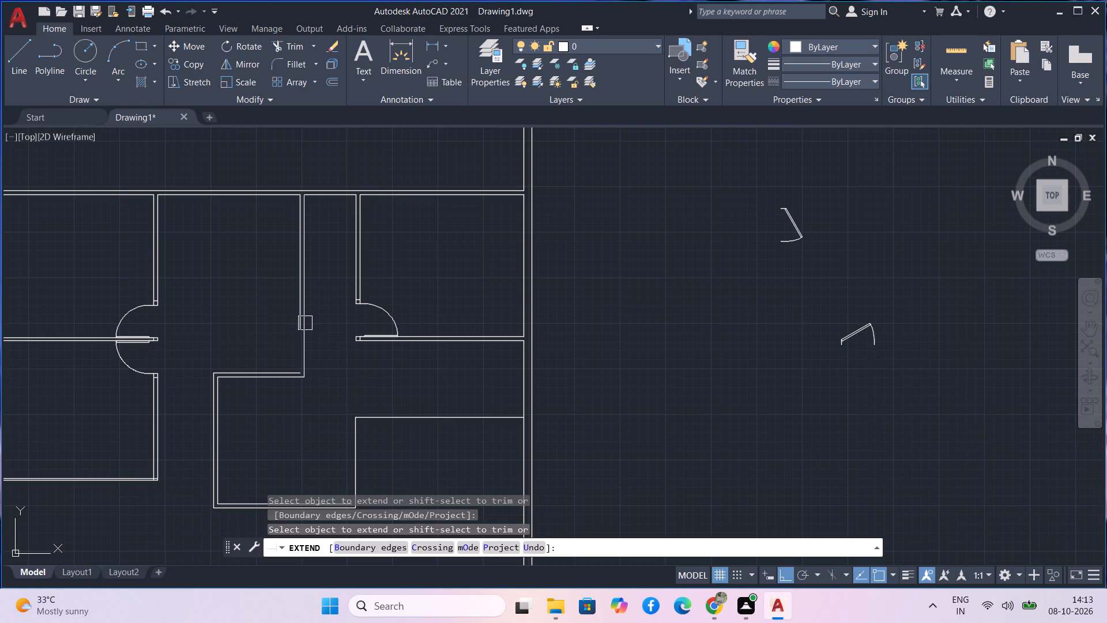
click(292, 318)
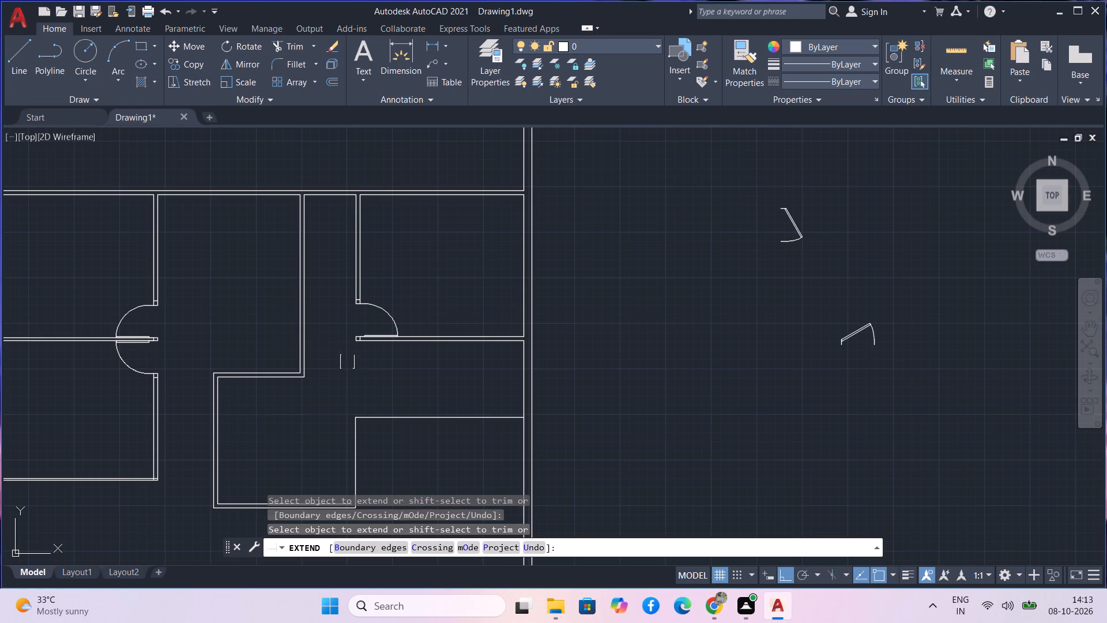
key(Escape)
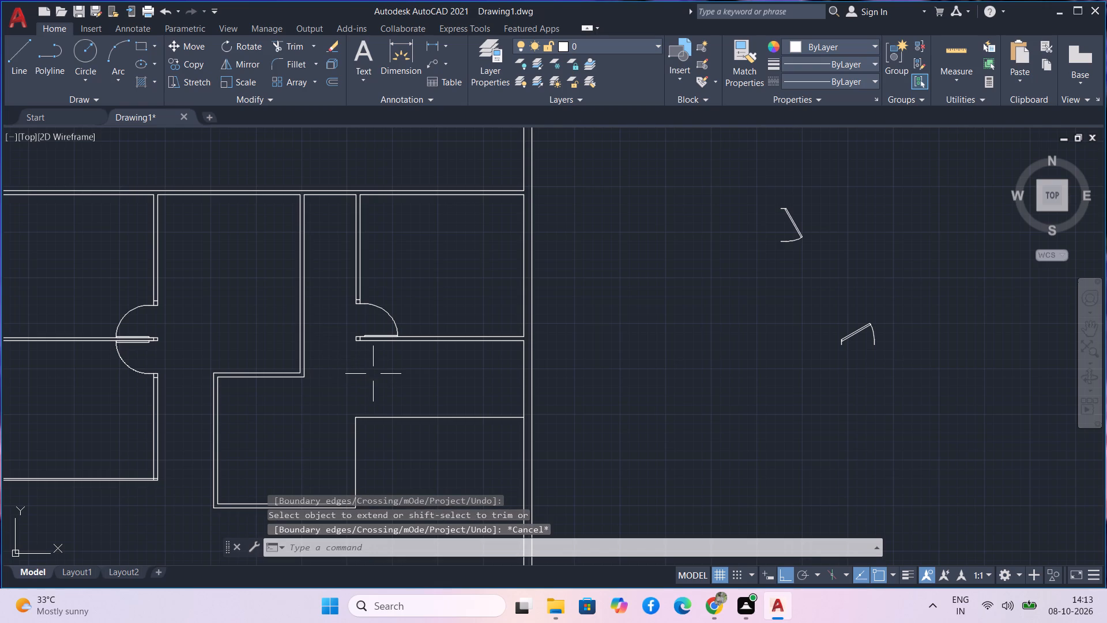
Extend the lower line of the central room's northern wall east to the inner face of the building's eastern outer wall.
middle_drag(367, 369, 353, 307)
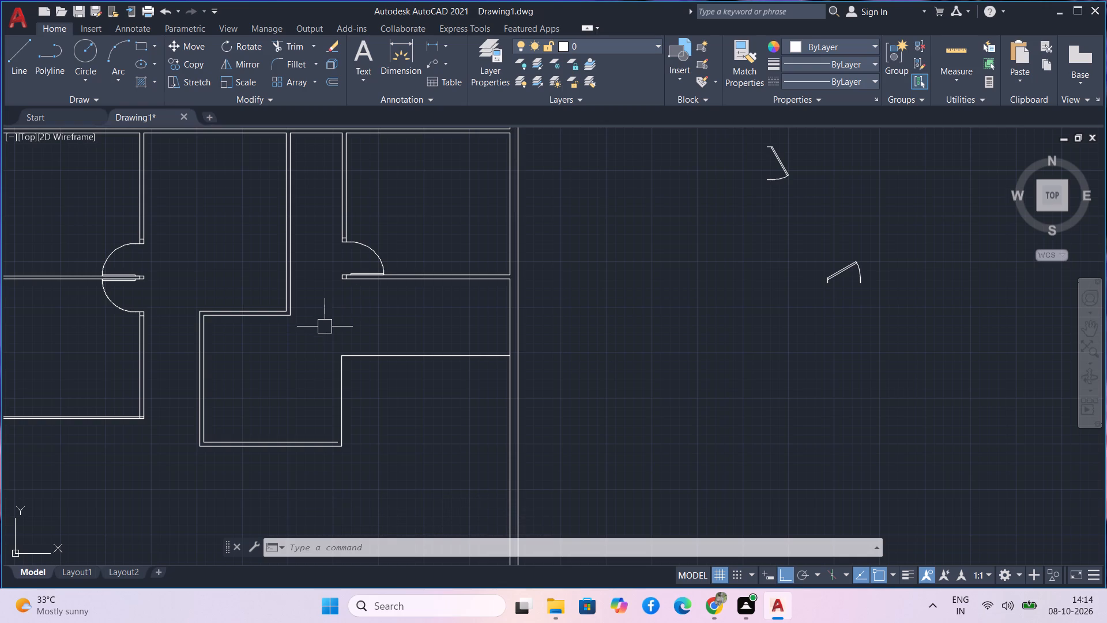
text(ex)
key(space)
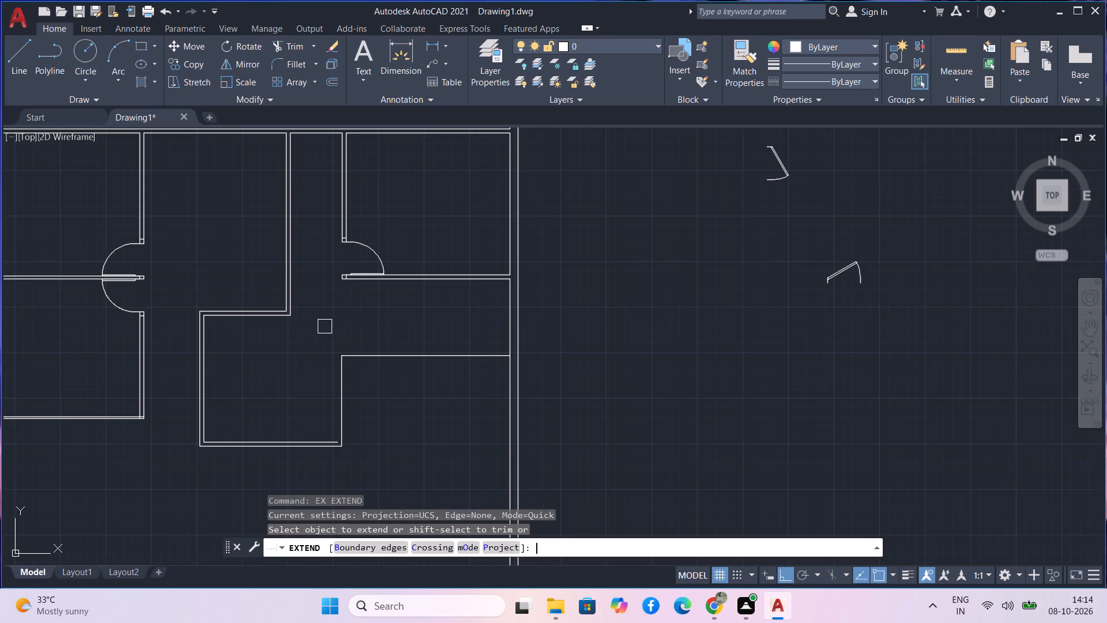
click(258, 322)
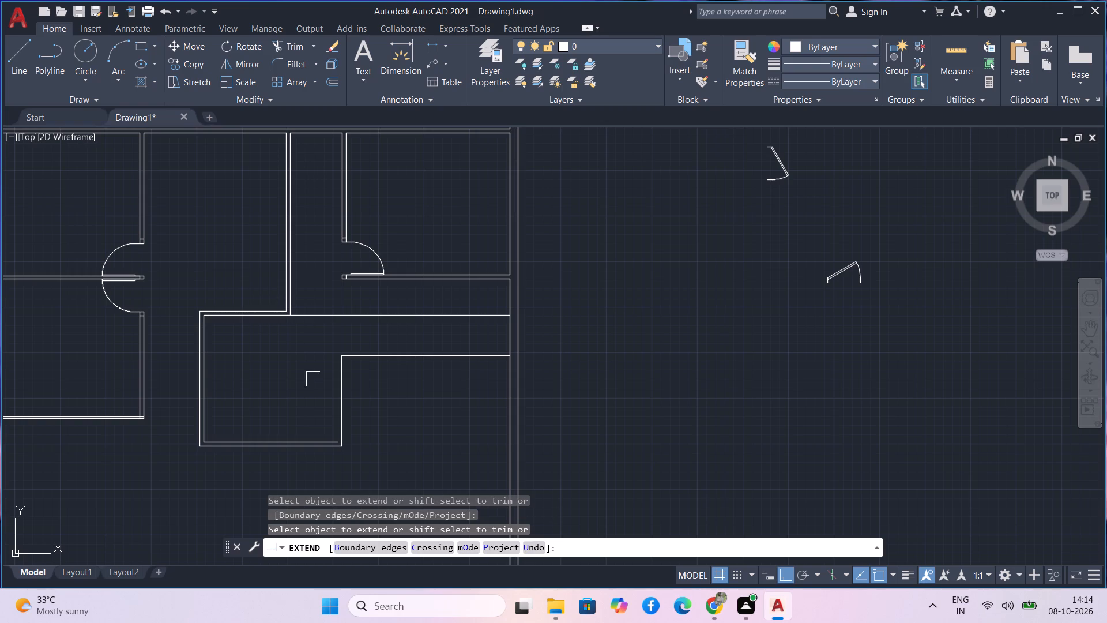
key(Escape)
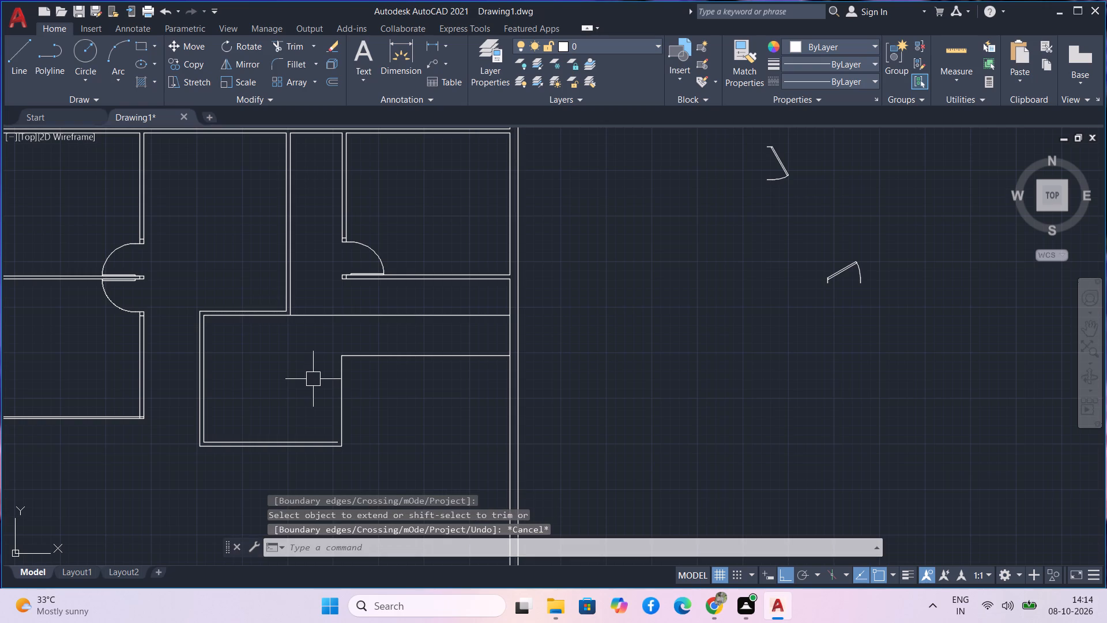
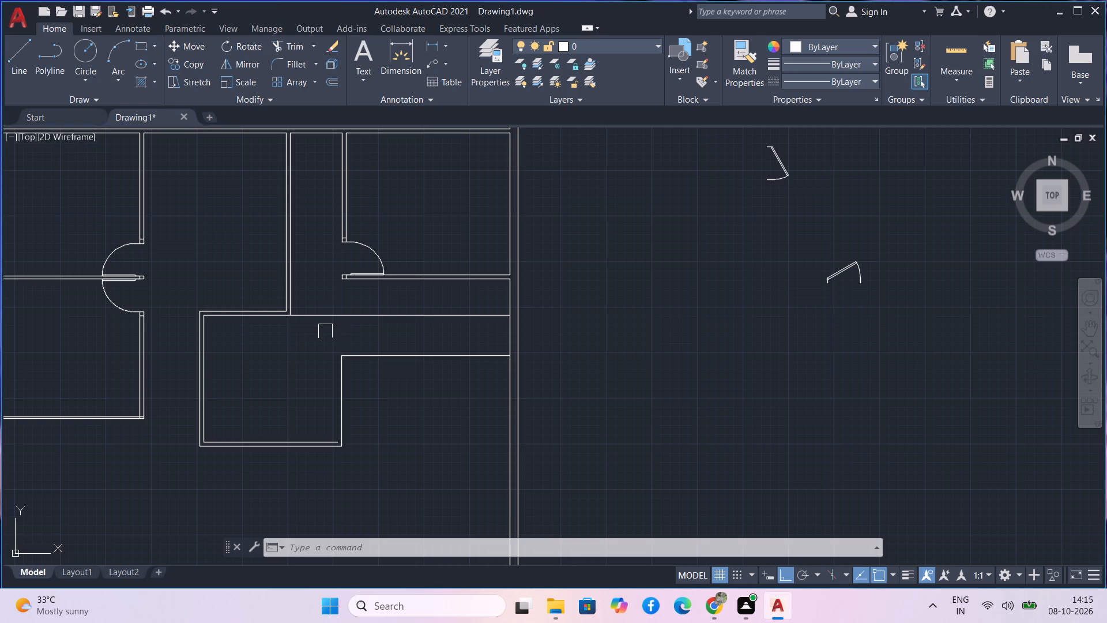
Undo the recent extends, trims, line and moves, back to before the central room's northern wall was separated from the vertical partition.
key(ctrl+z)
key(ctrl+z)
key(ctrl+z)
key(ctrl+z)
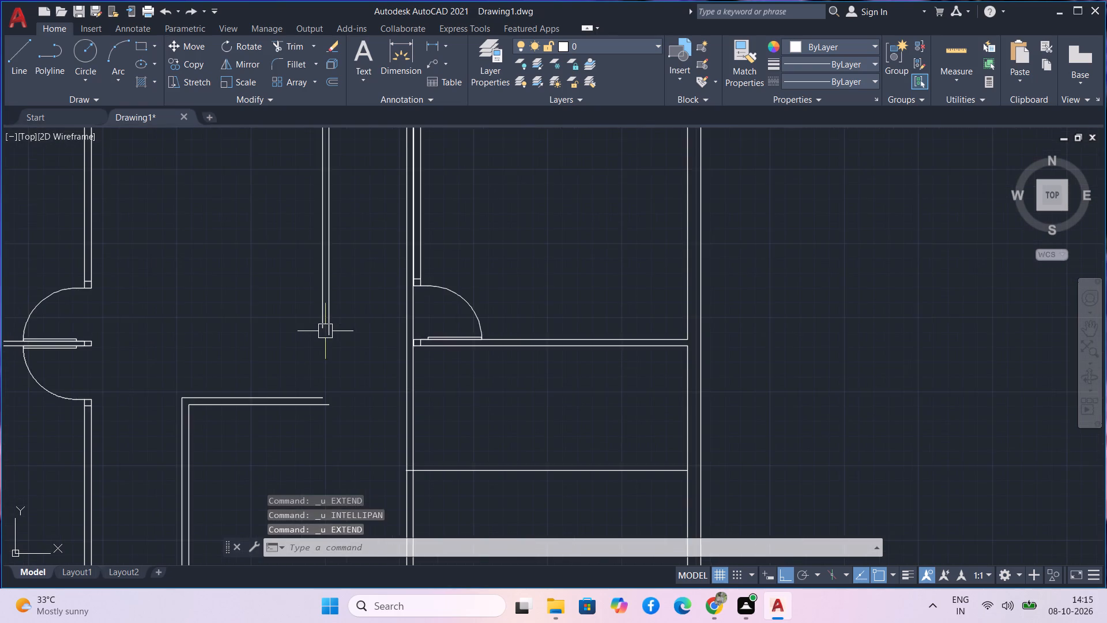
key(ctrl+z)
key(ctrl+z)
key(ctrl+z)
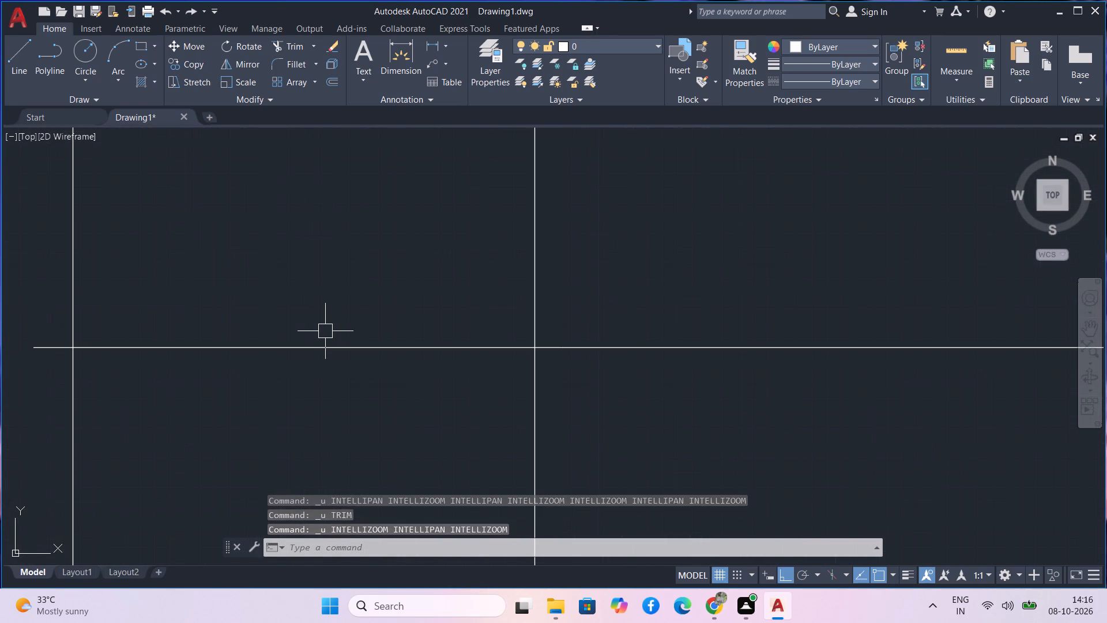
scroll(325, 331, down, 7)
scroll(406, 348, down, 6)
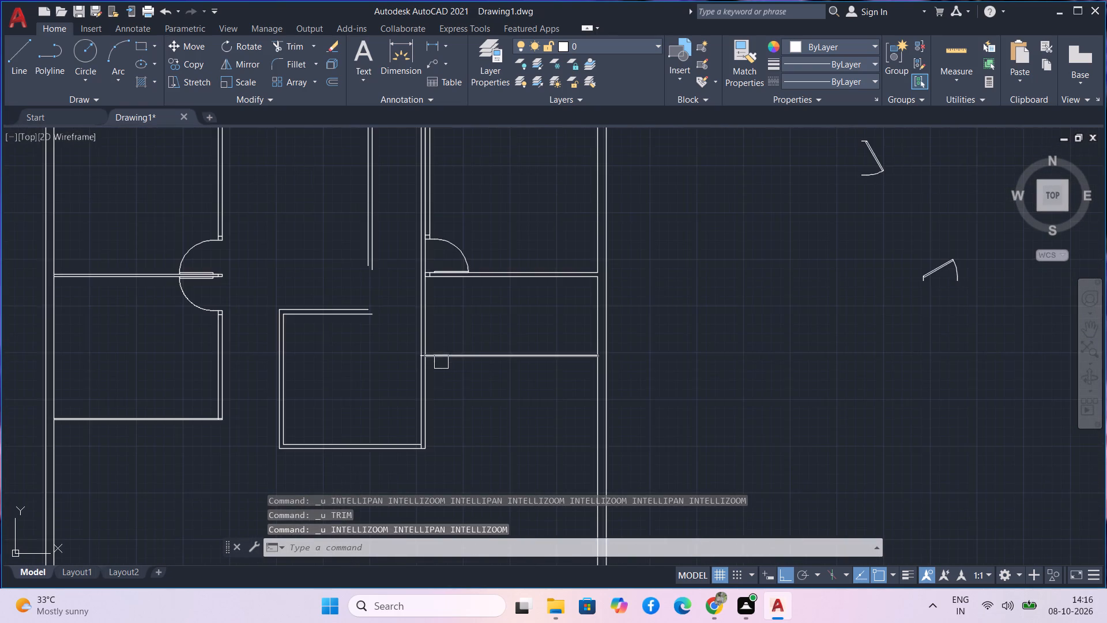
scroll(442, 365, down, 1)
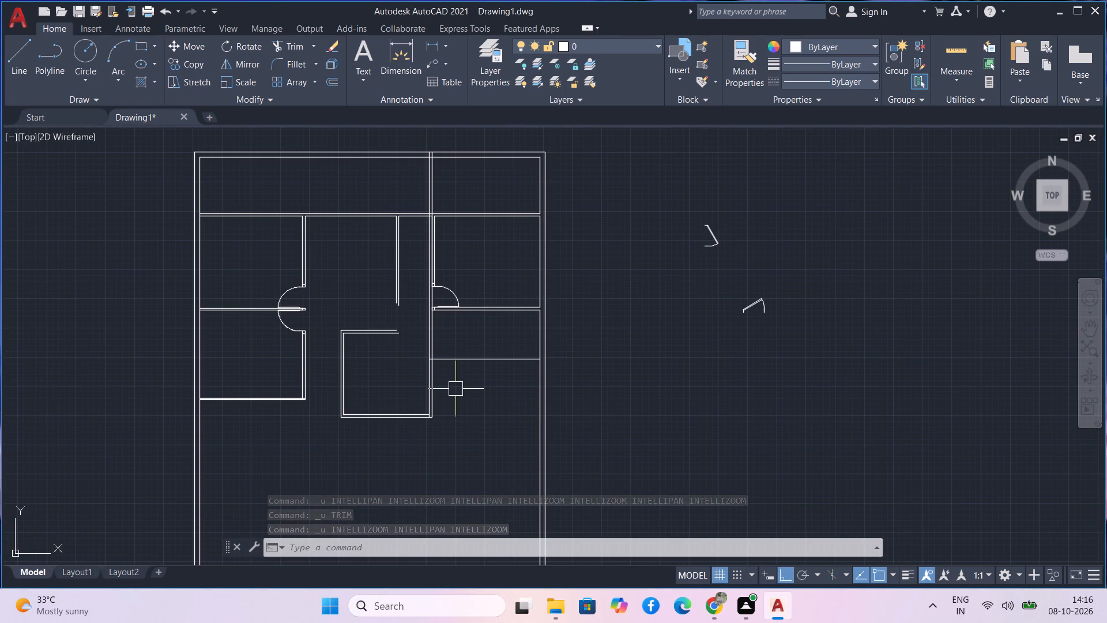
key(ctrl+z)
key(ctrl+z)
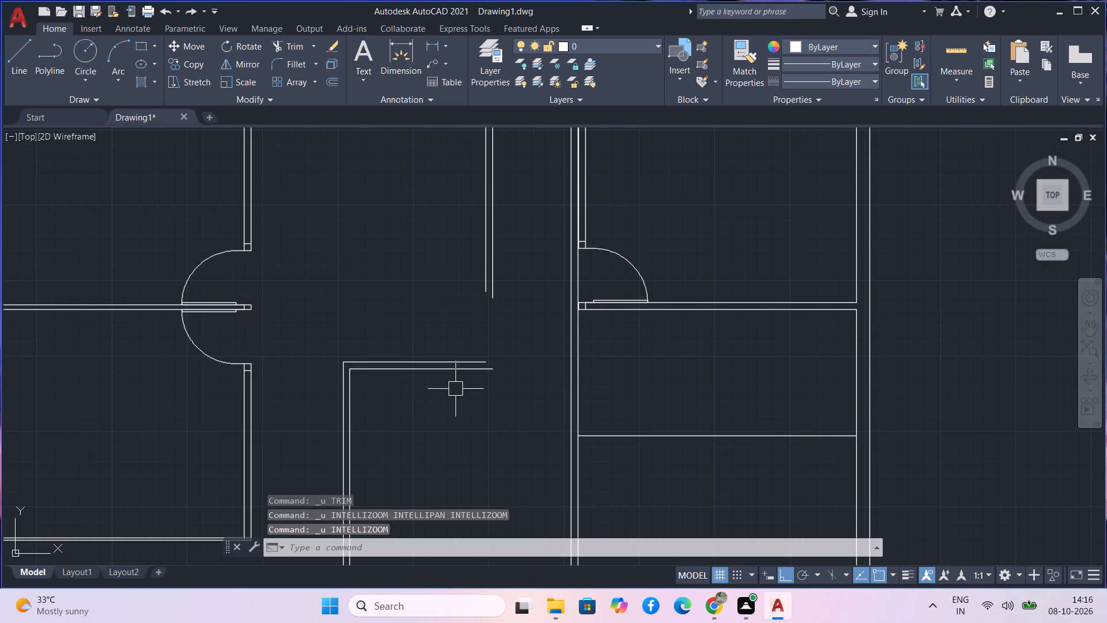
key(ctrl+z)
key(ctrl+z)
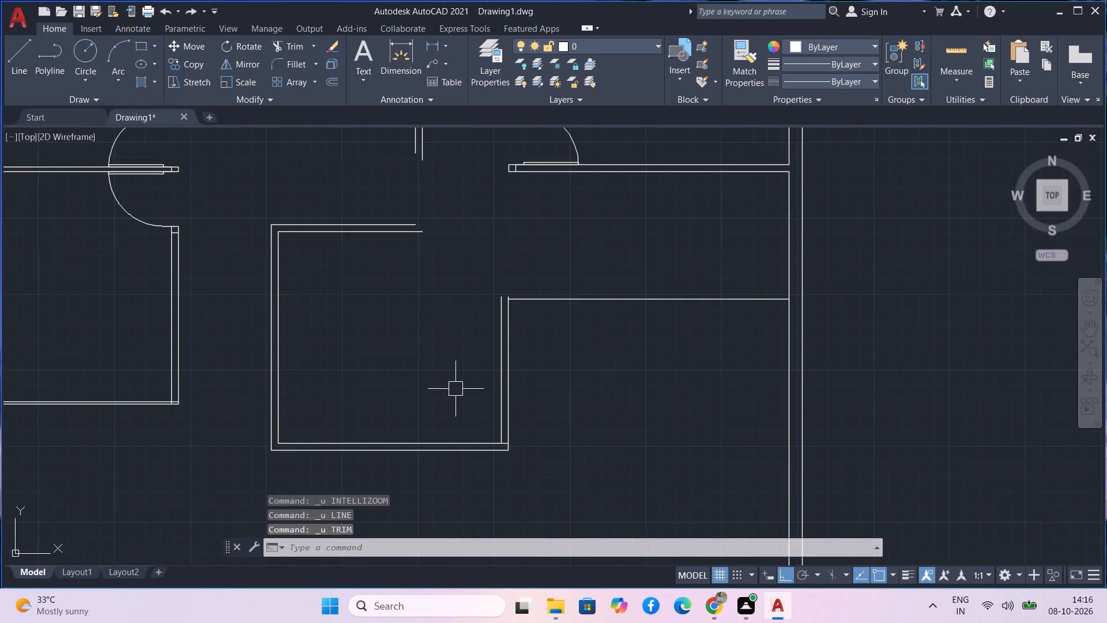
key(ctrl+z)
key(ctrl+z)
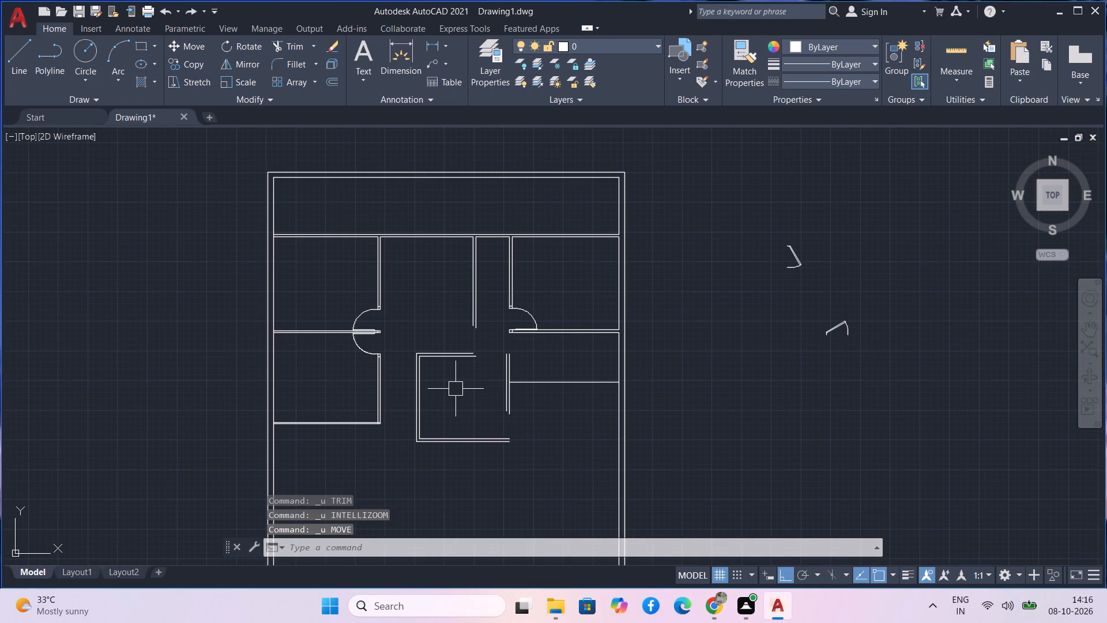
key(ctrl+z)
key(ctrl+z)
scroll(455, 389, down, 1)
middle_drag(455, 389, 458, 422)
scroll(461, 414, up, 3)
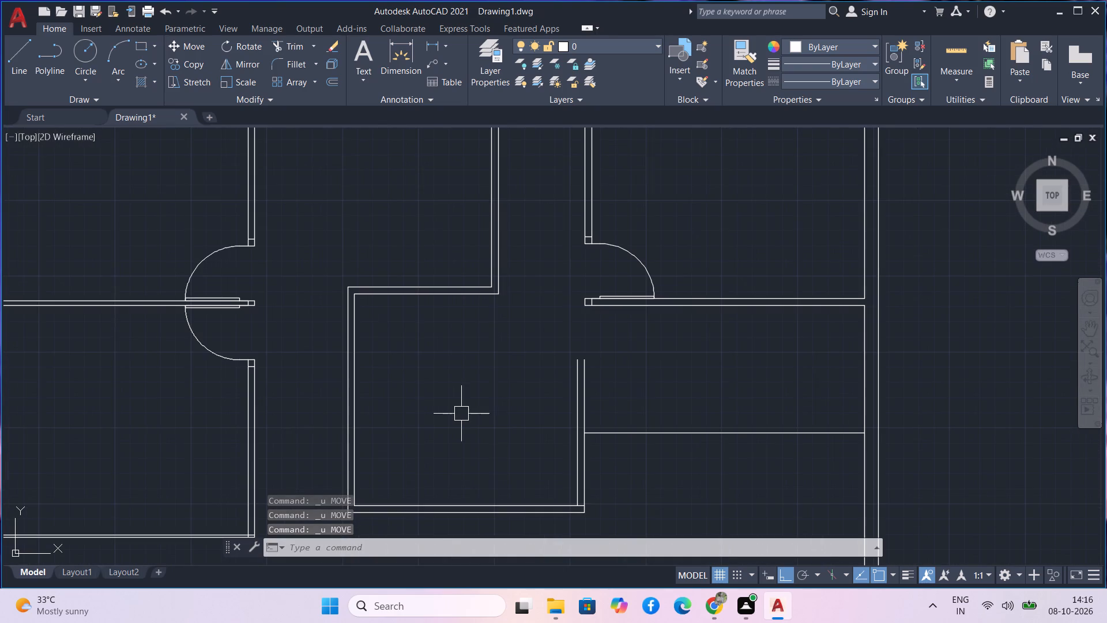
middle_drag(461, 414, 460, 422)
middle_click(460, 422)
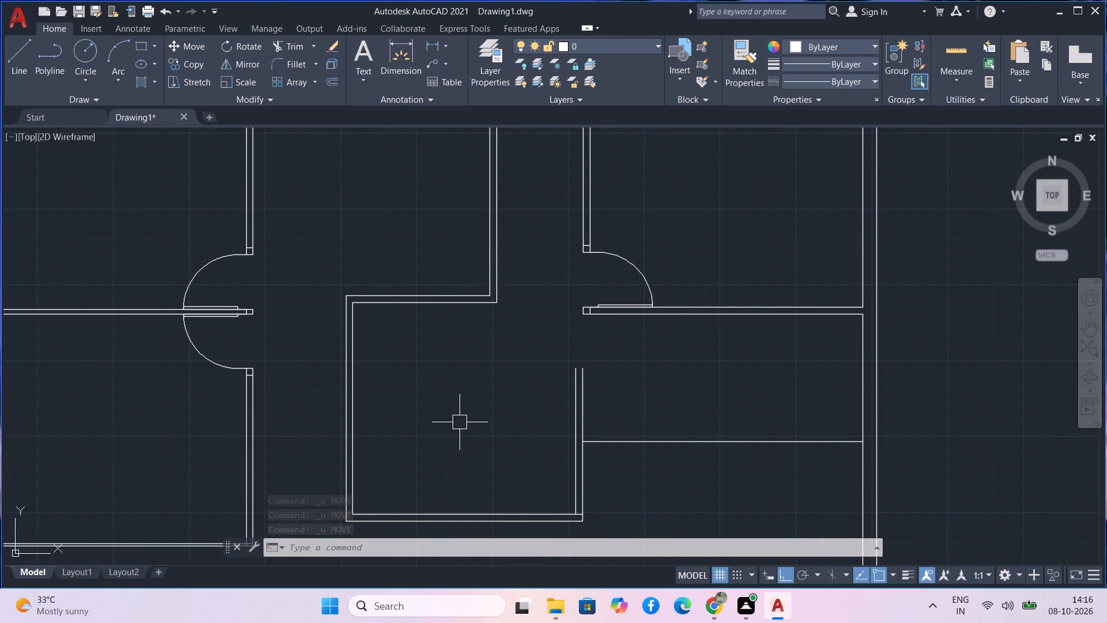
middle_click(460, 422)
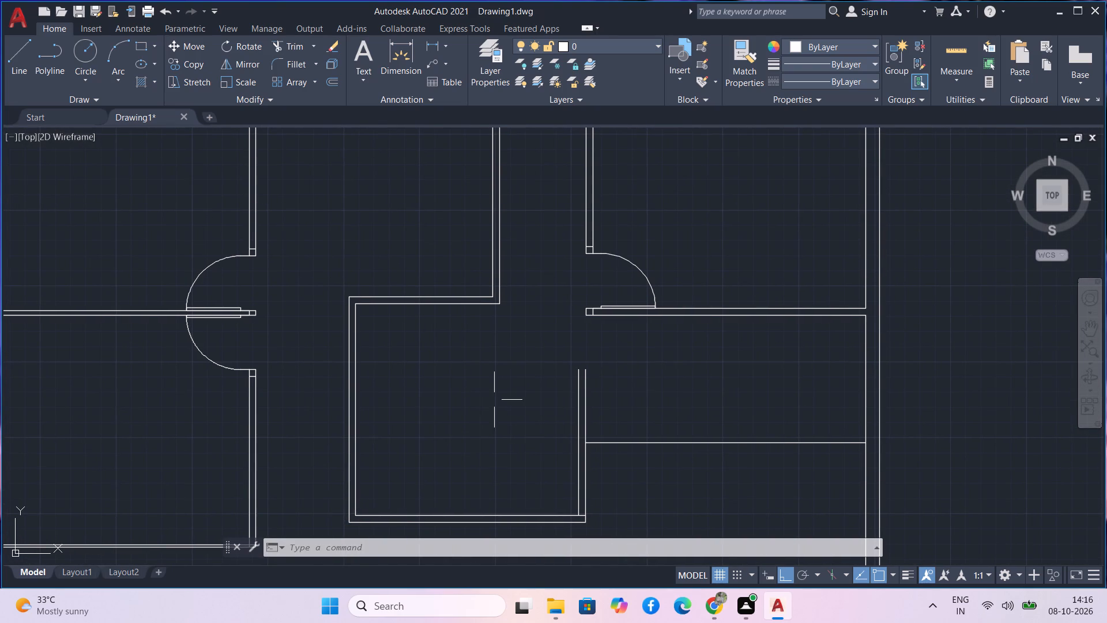
scroll(494, 400, down, 1)
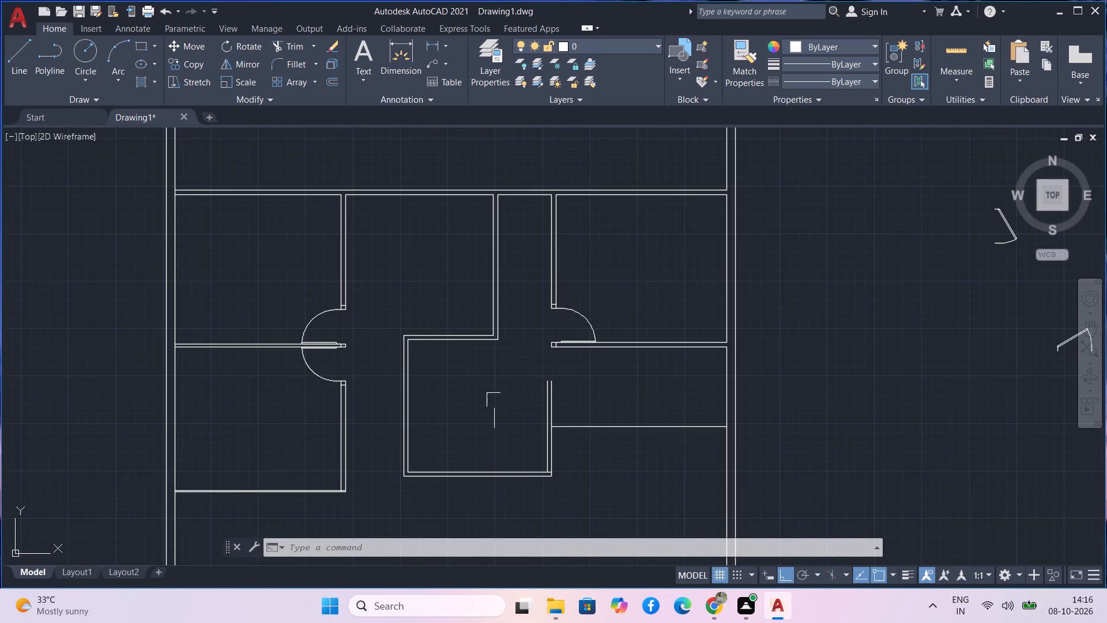
middle_drag(494, 400, 495, 414)
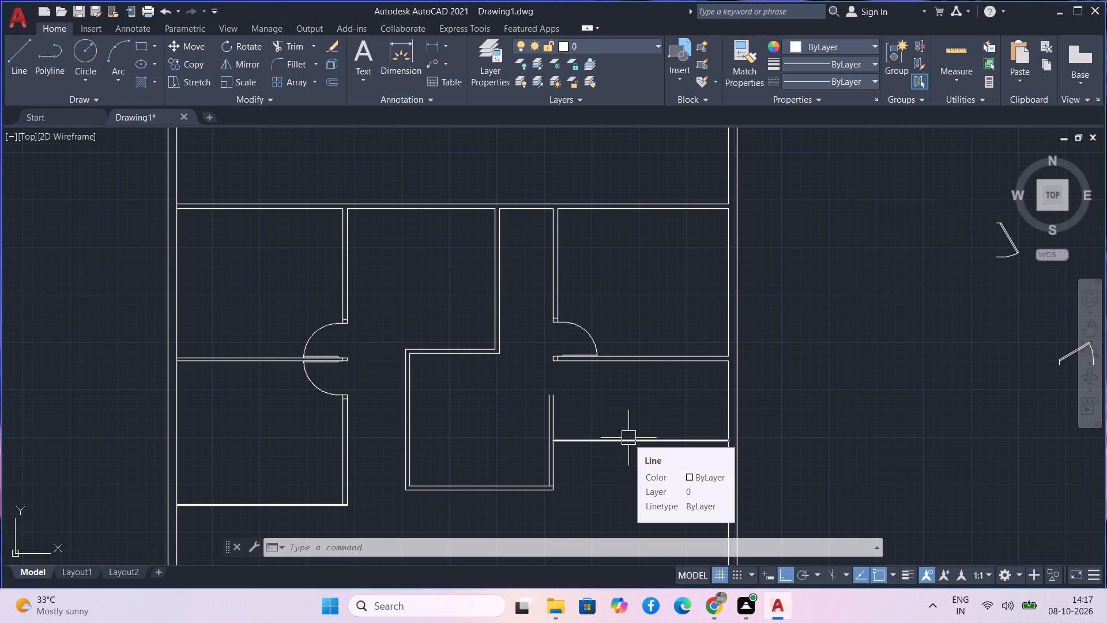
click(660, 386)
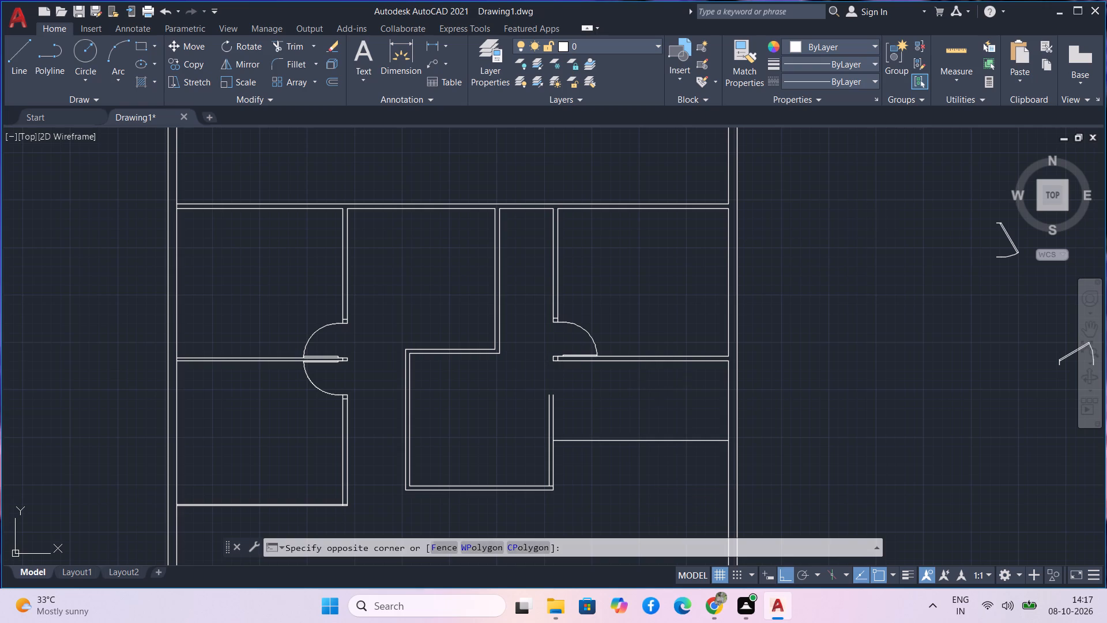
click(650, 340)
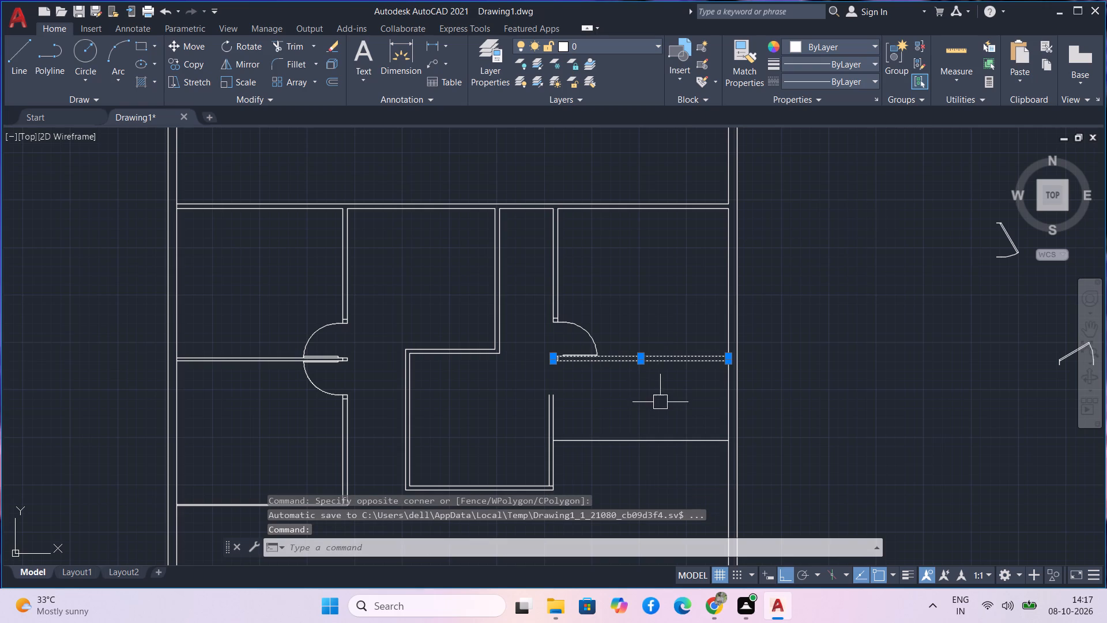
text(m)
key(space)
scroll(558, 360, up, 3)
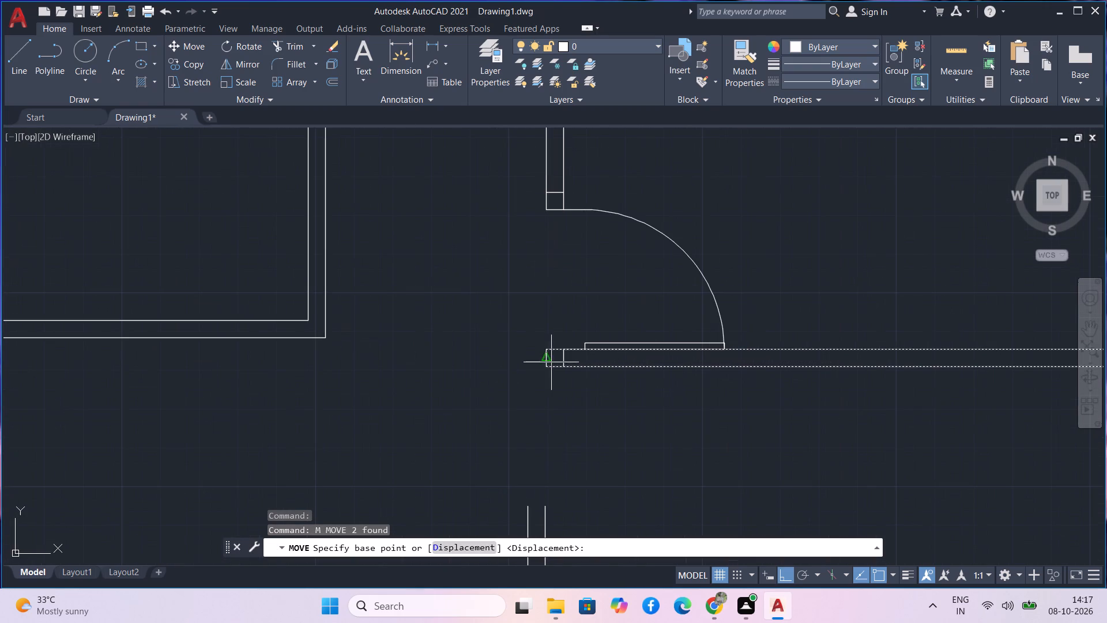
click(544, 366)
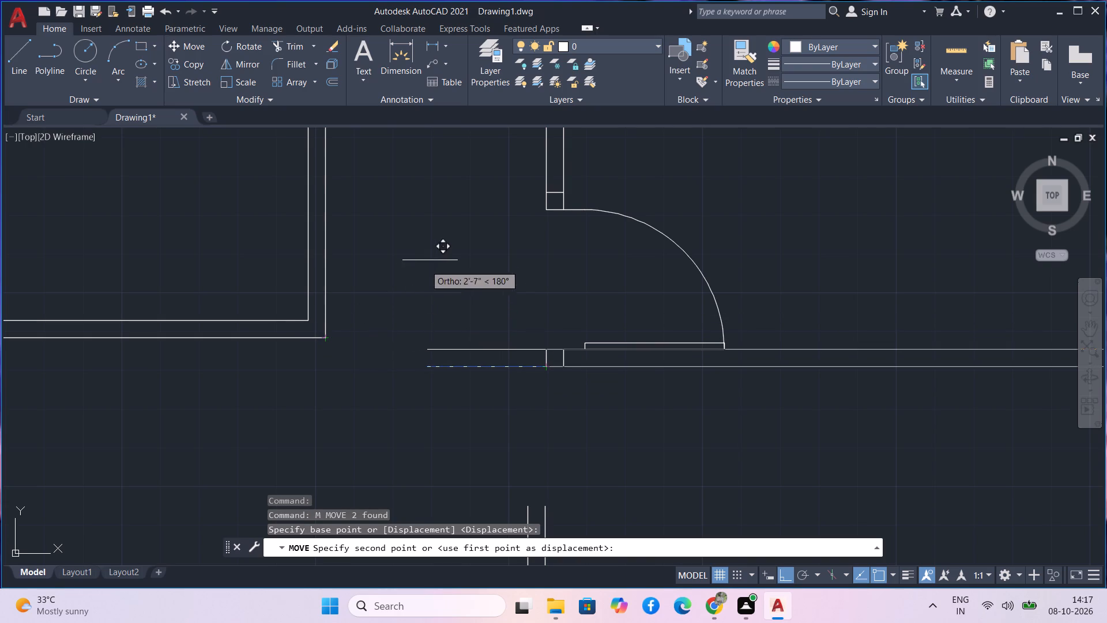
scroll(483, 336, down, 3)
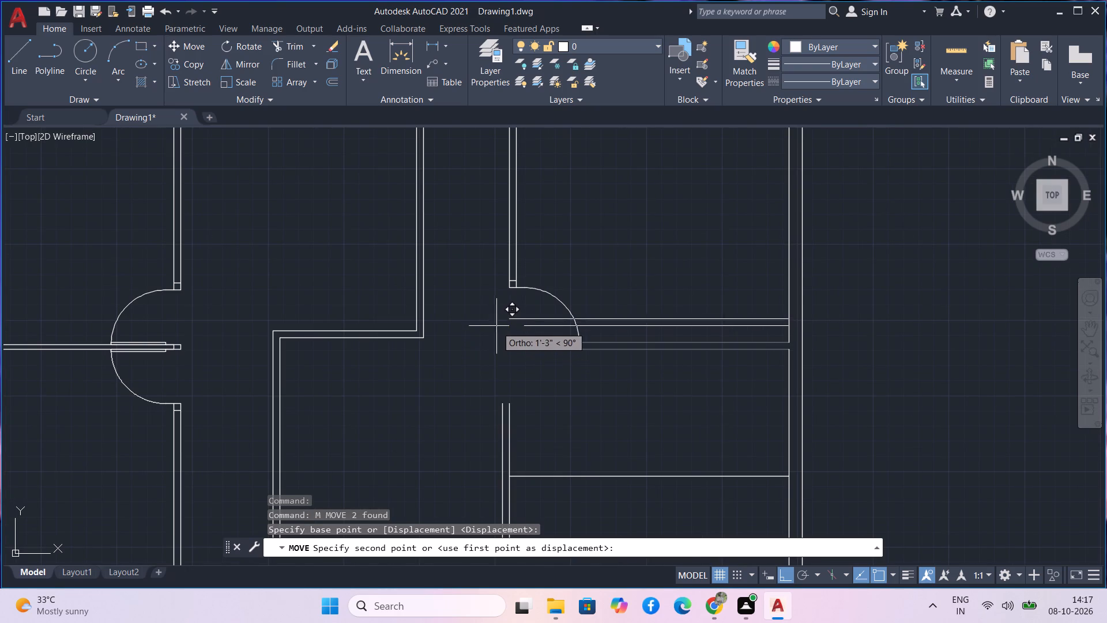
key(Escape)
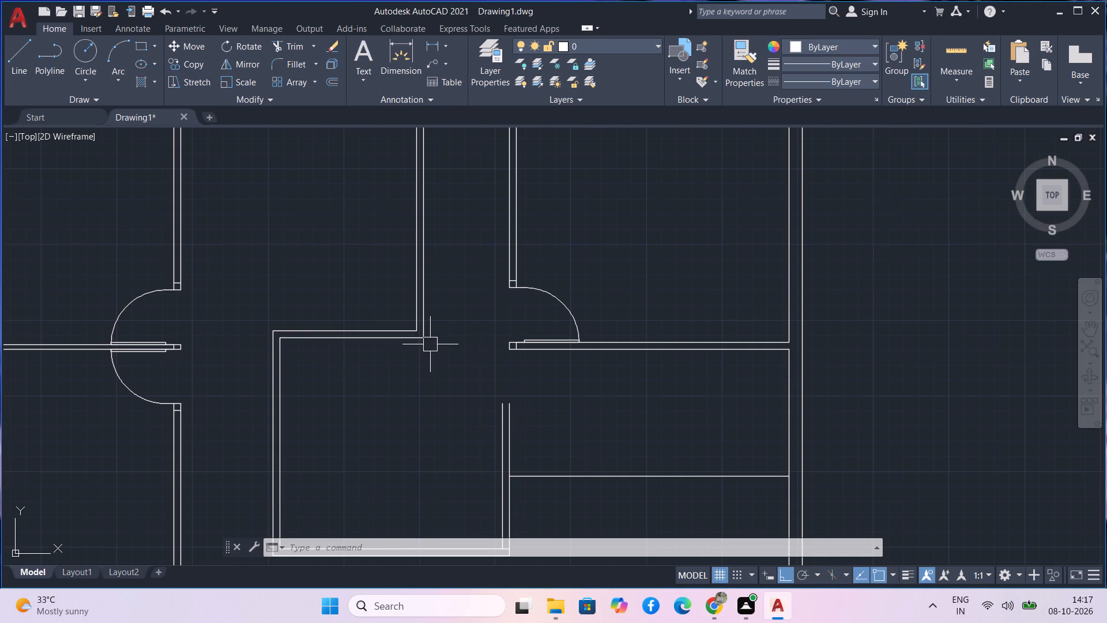
Move both lines of the central room's northern wall so the lower line's east end meets the lower west corner of the eastern doorway's partition.
click(374, 307)
click(374, 307)
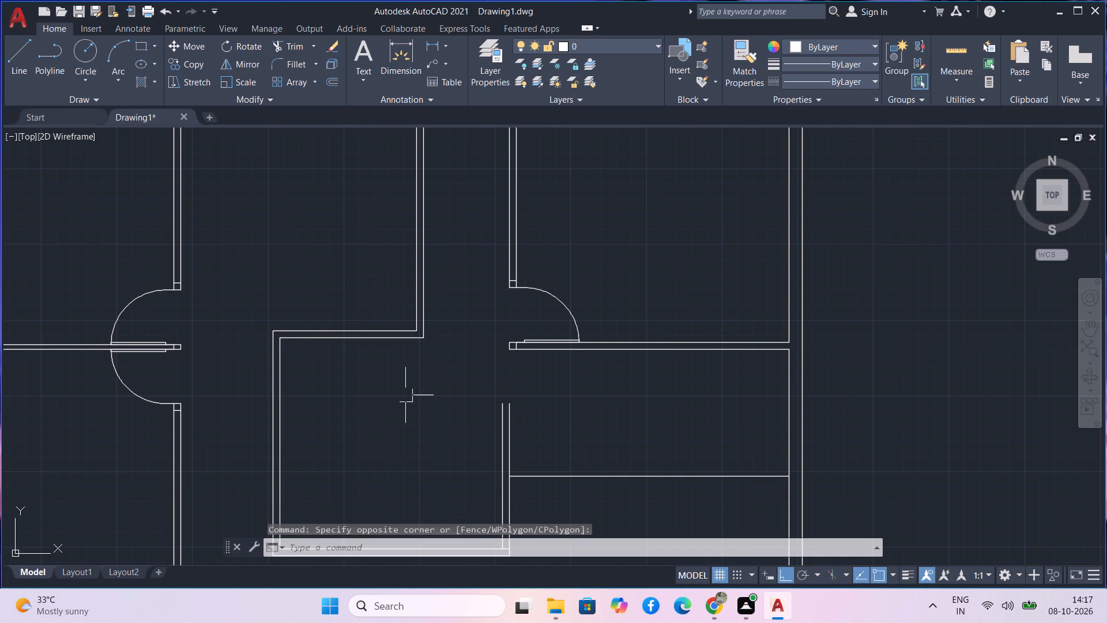
drag(408, 395, 404, 389)
click(367, 301)
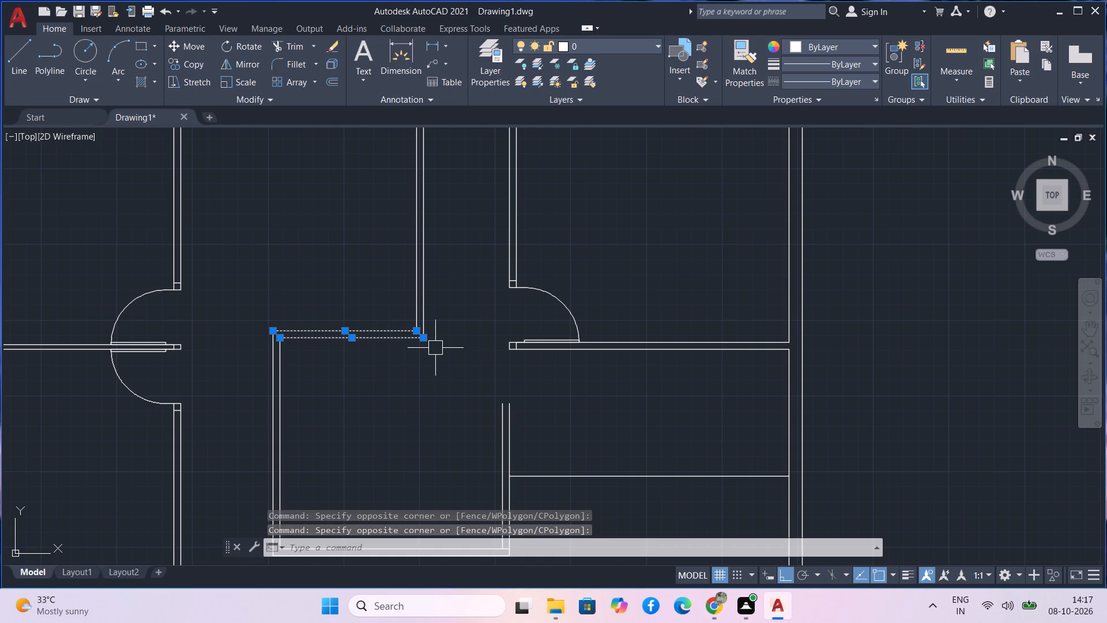
scroll(473, 287, up, 1)
scroll(473, 287, down, 3)
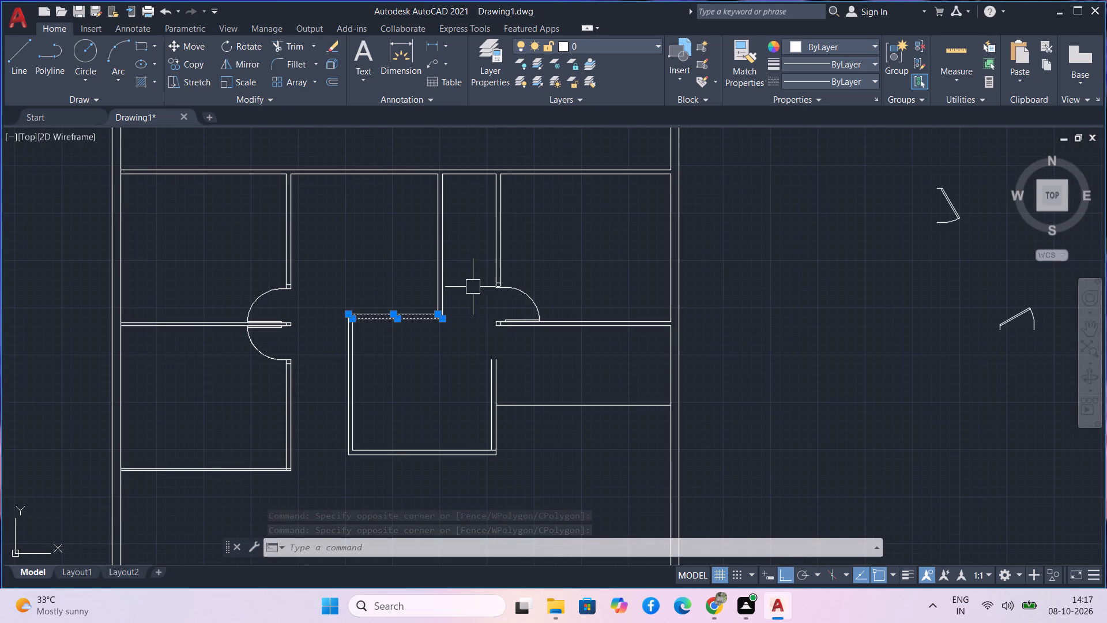
scroll(445, 316, up, 3)
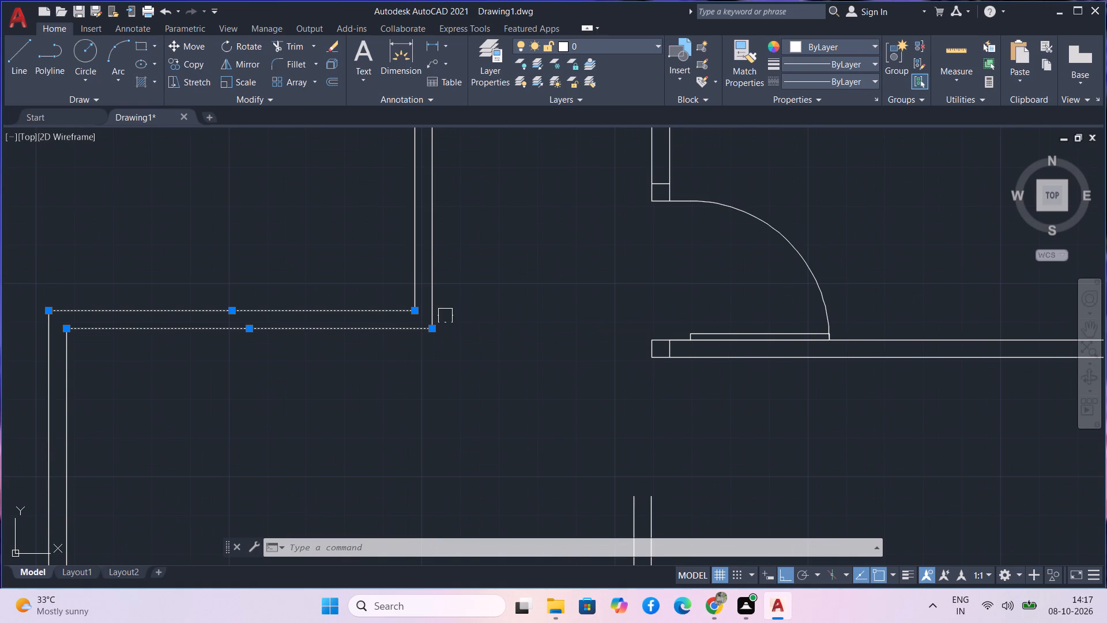
text(m)
key(space)
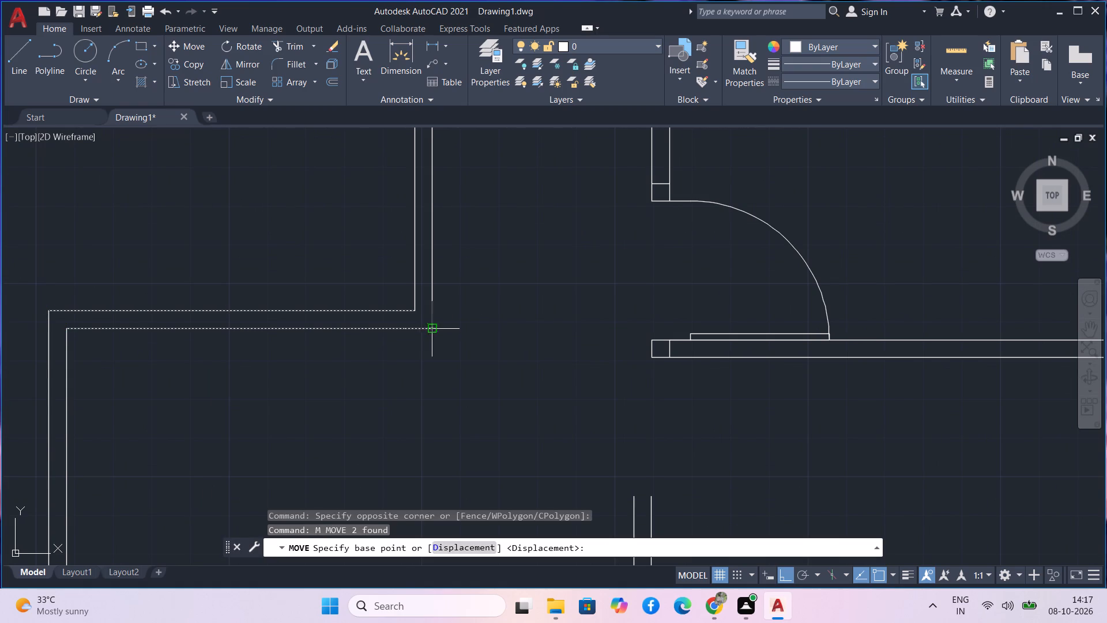
click(430, 328)
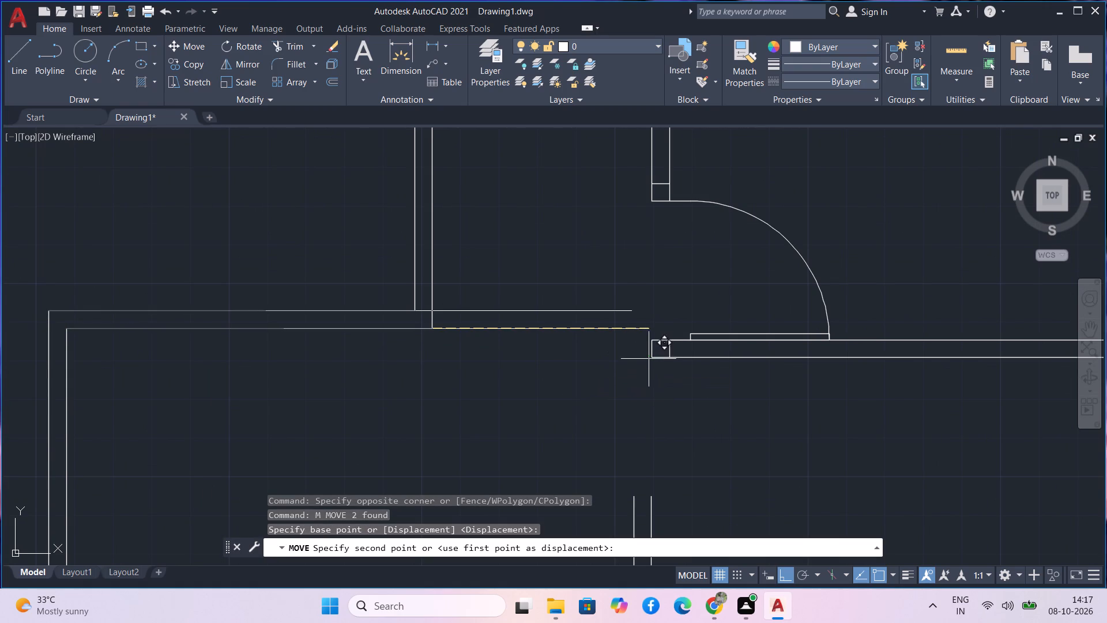
click(649, 358)
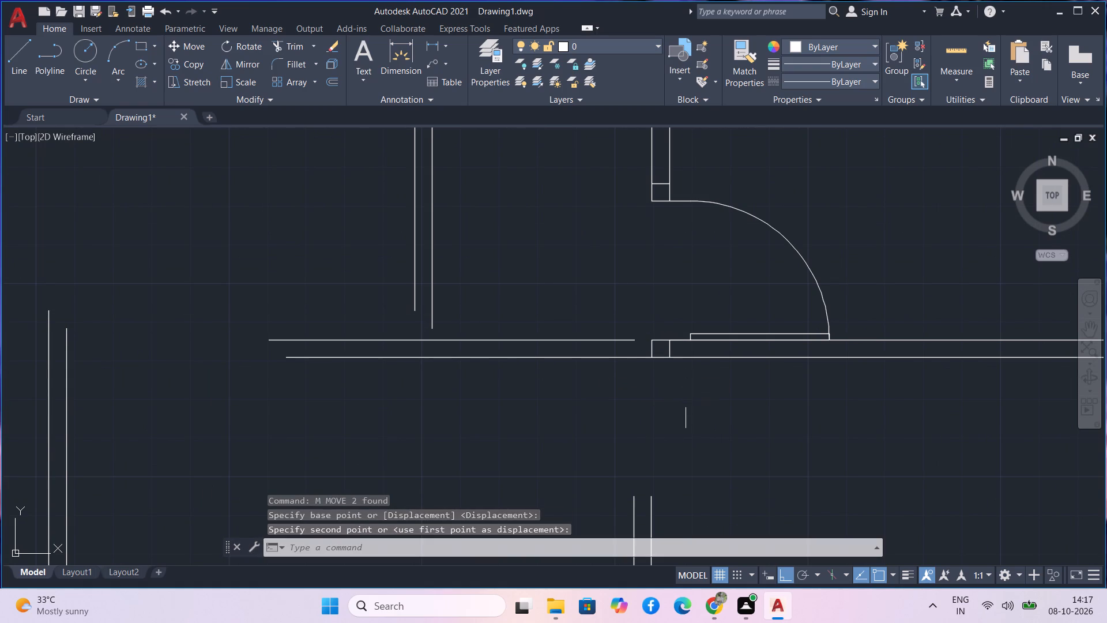
Extend the moved northern wall's upper line east to the doorway partition, and both its lines west to the central room's inner western wall line.
key(Escape)
key(Escape)
key(e)
key(x)
key(space)
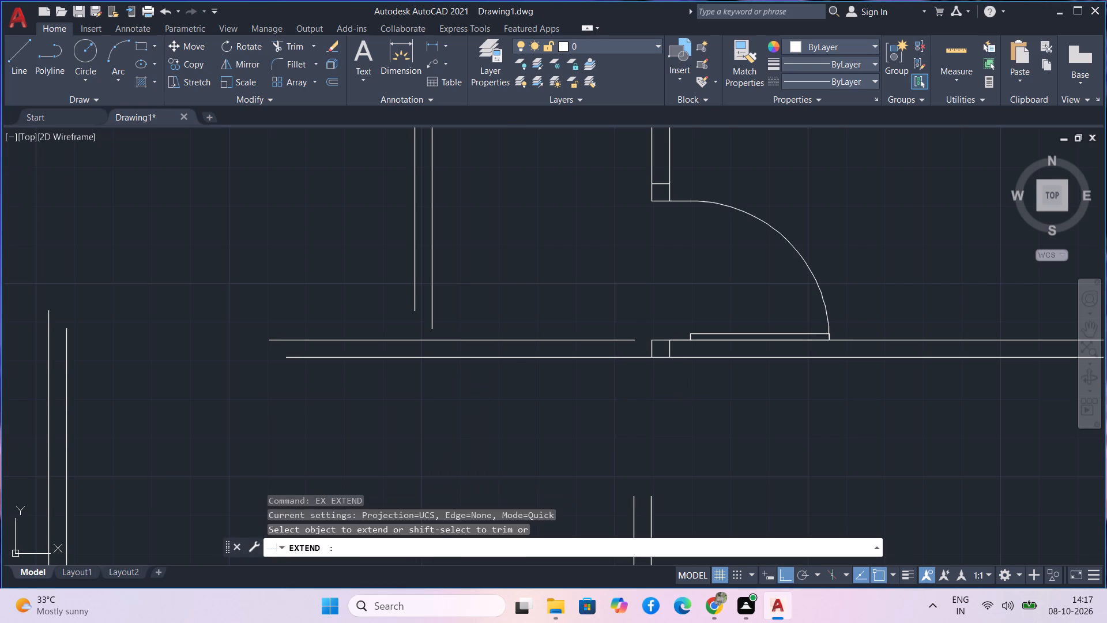
click(621, 338)
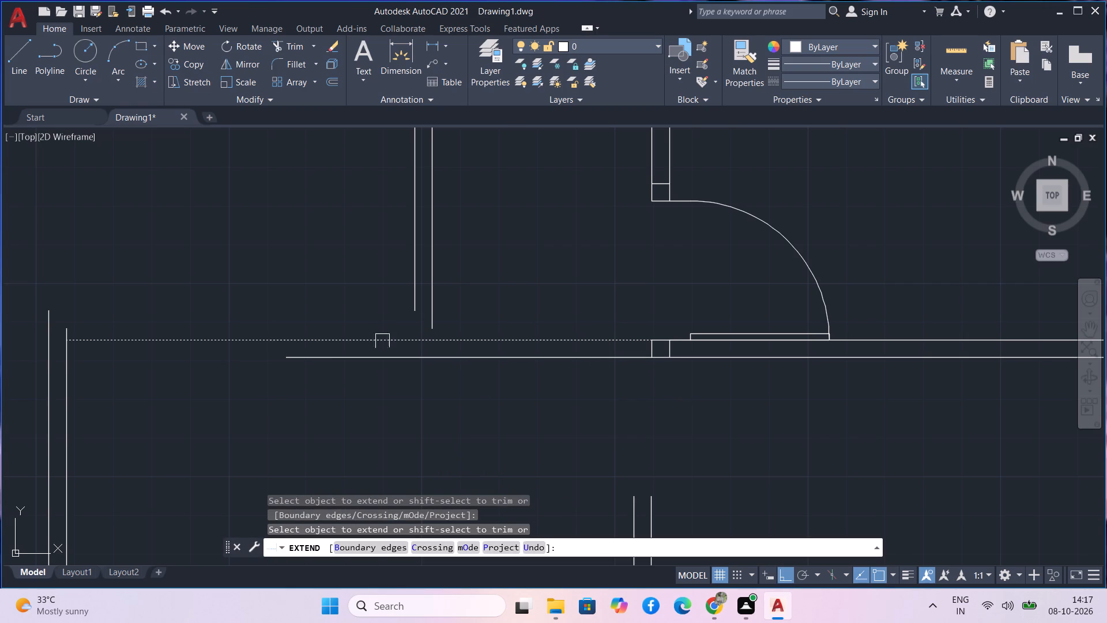
click(364, 335)
click(361, 356)
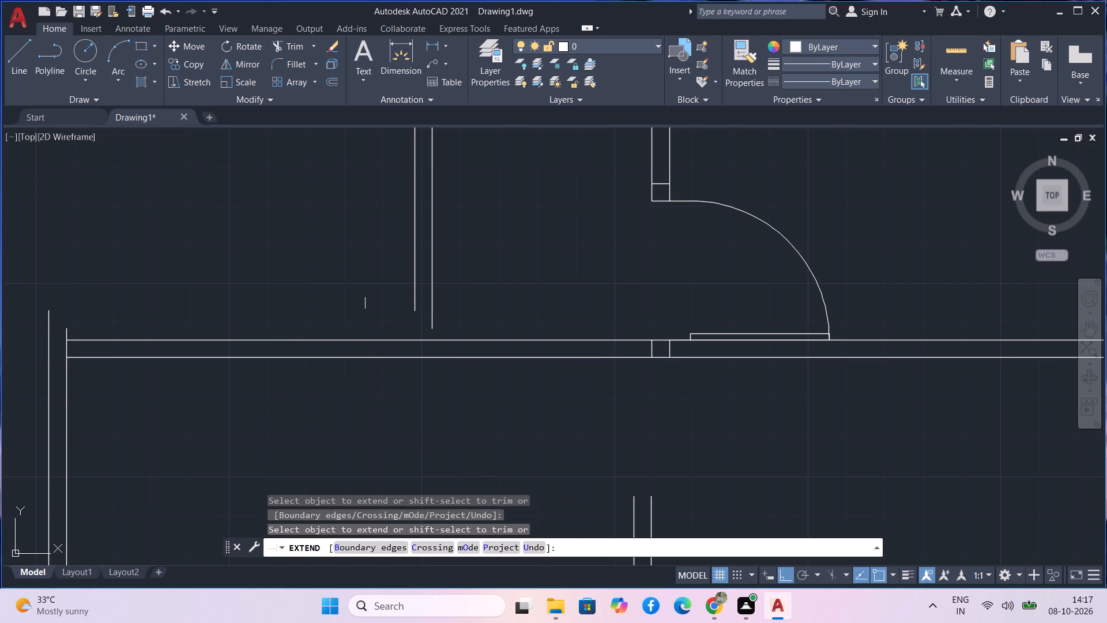
Extend both lines of the vertical partition west of the eastern doorway south to the moved northern wall.
scroll(364, 292, down, 1)
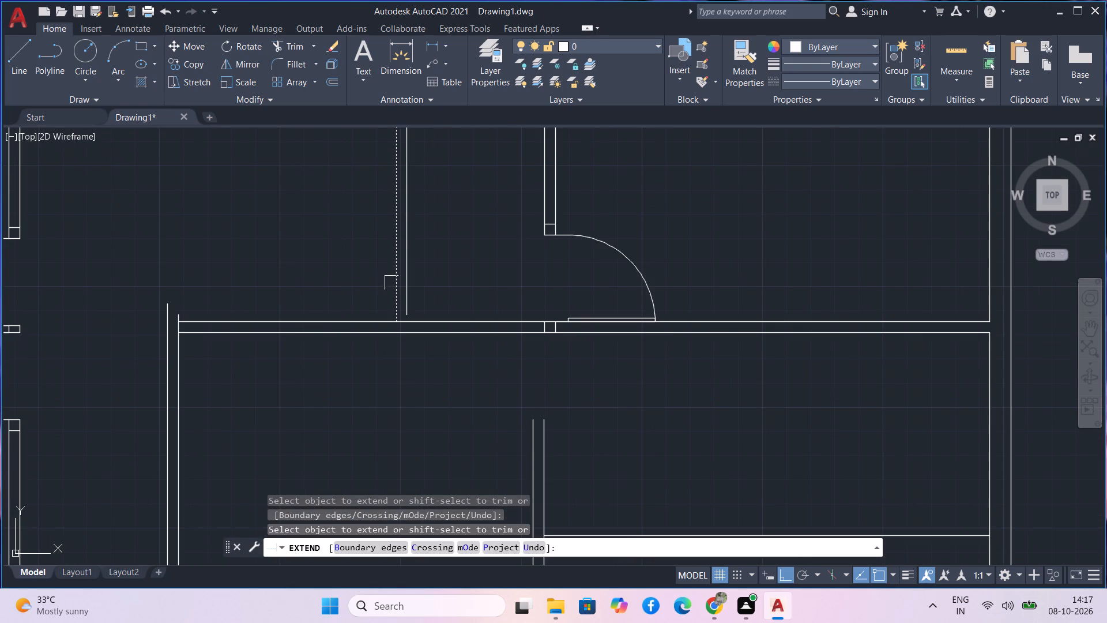
click(394, 281)
click(408, 277)
key(Escape)
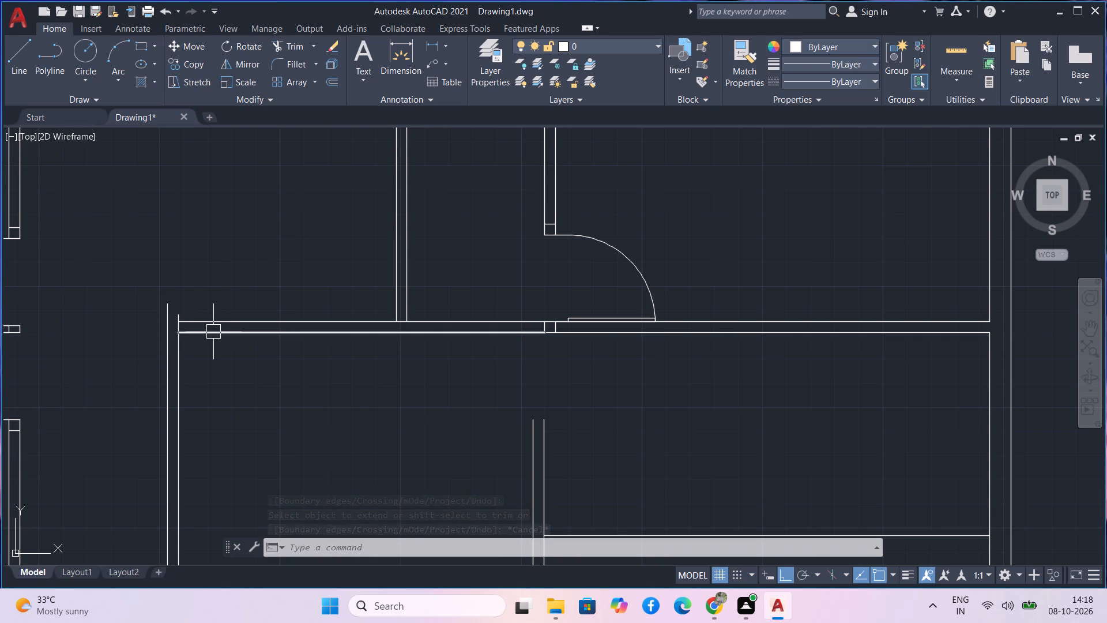
Extend both lines of the moved northern wall west to the central room's outer western wall line.
text(ex)
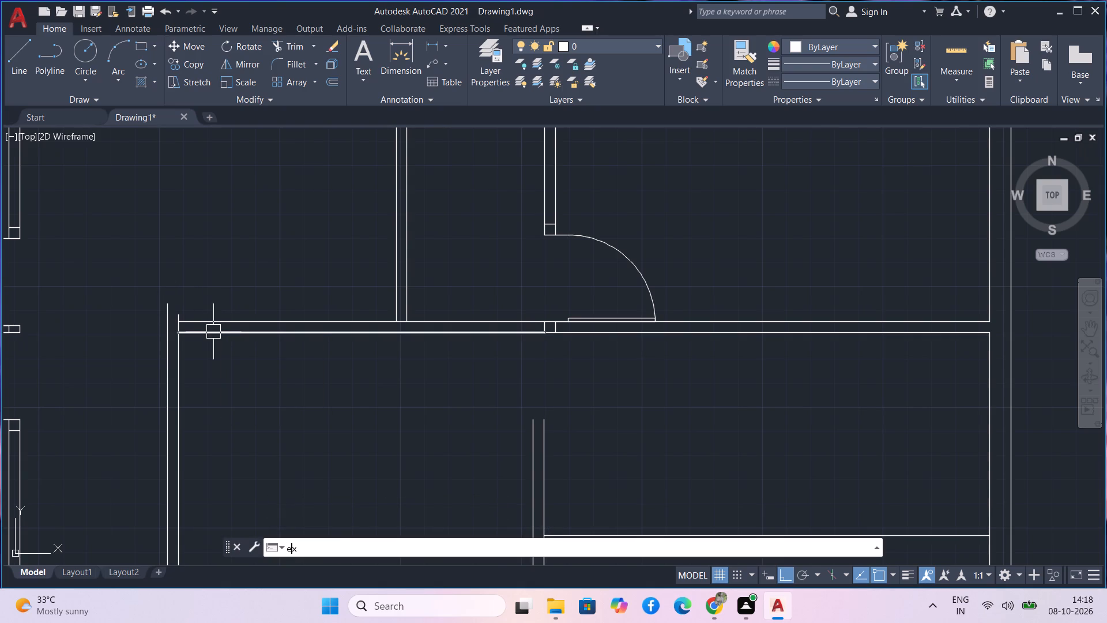
key(space)
click(213, 332)
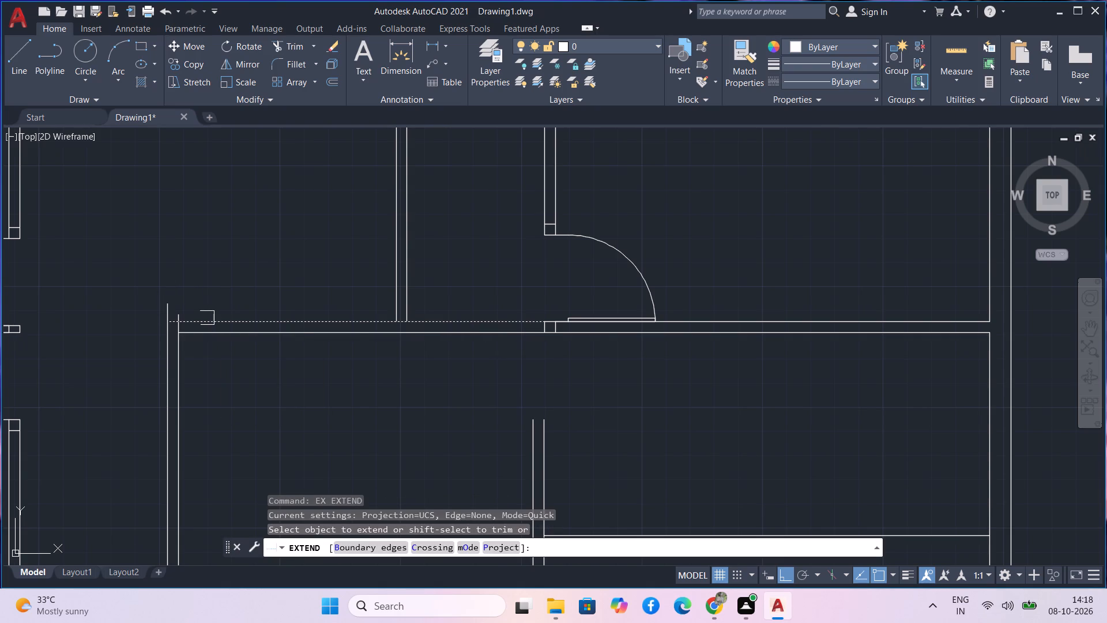
click(206, 318)
click(191, 337)
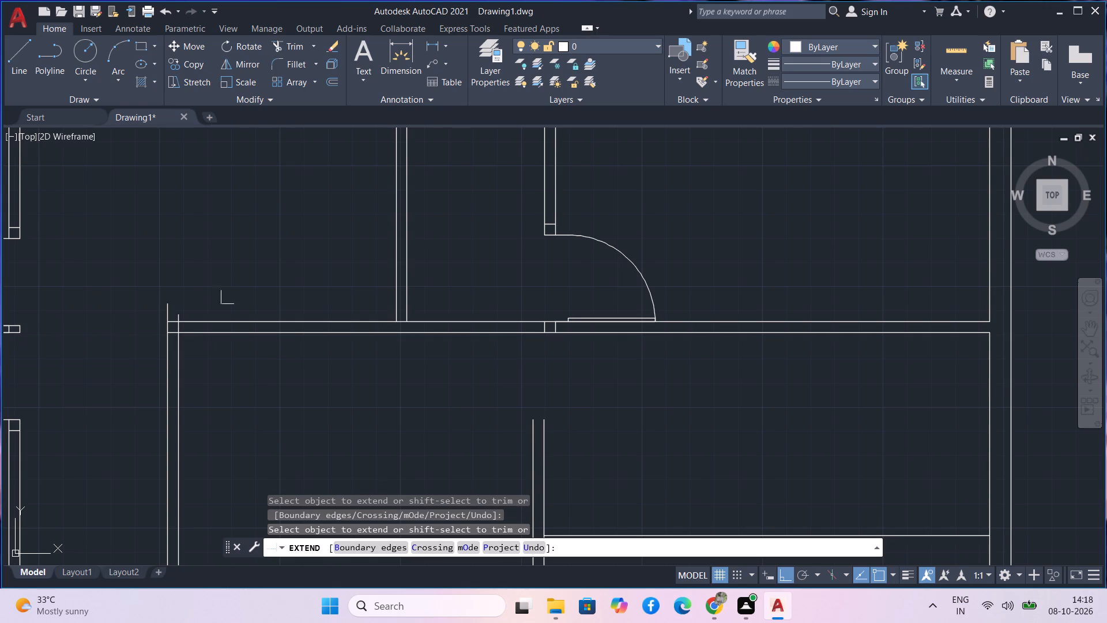
key(Escape)
Trim the two stubs of the central room's western wall lines that project north of the moved northern wall.
text(tr)
key(space)
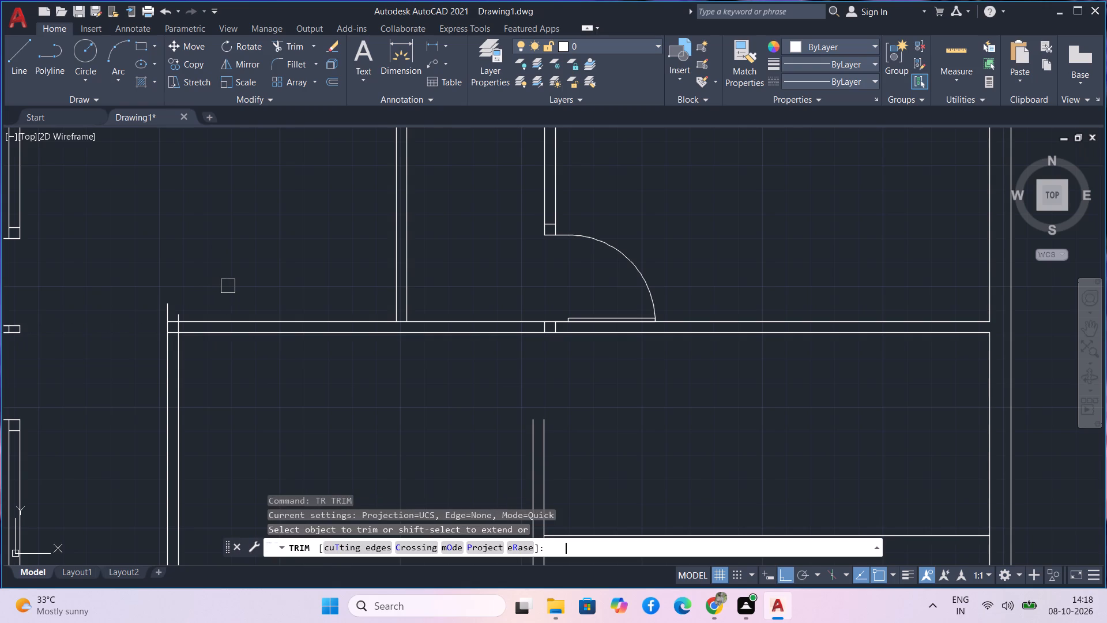
click(168, 303)
click(175, 314)
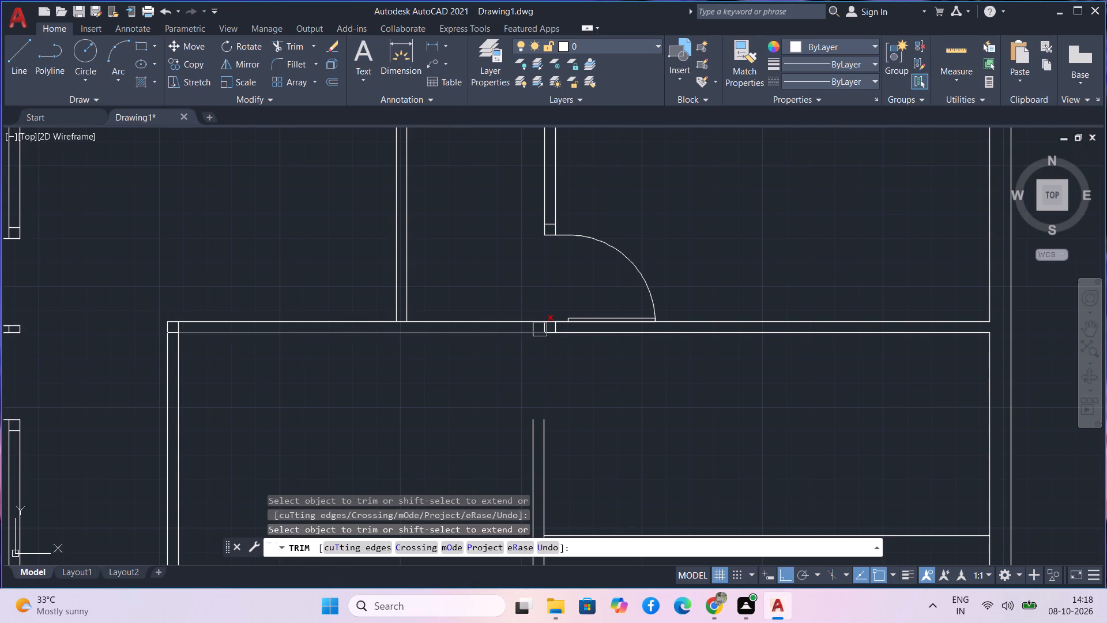
Trim away the western short line crossing the central room's northern wall below the eastern doorway's partition.
middle_drag(527, 288, 384, 286)
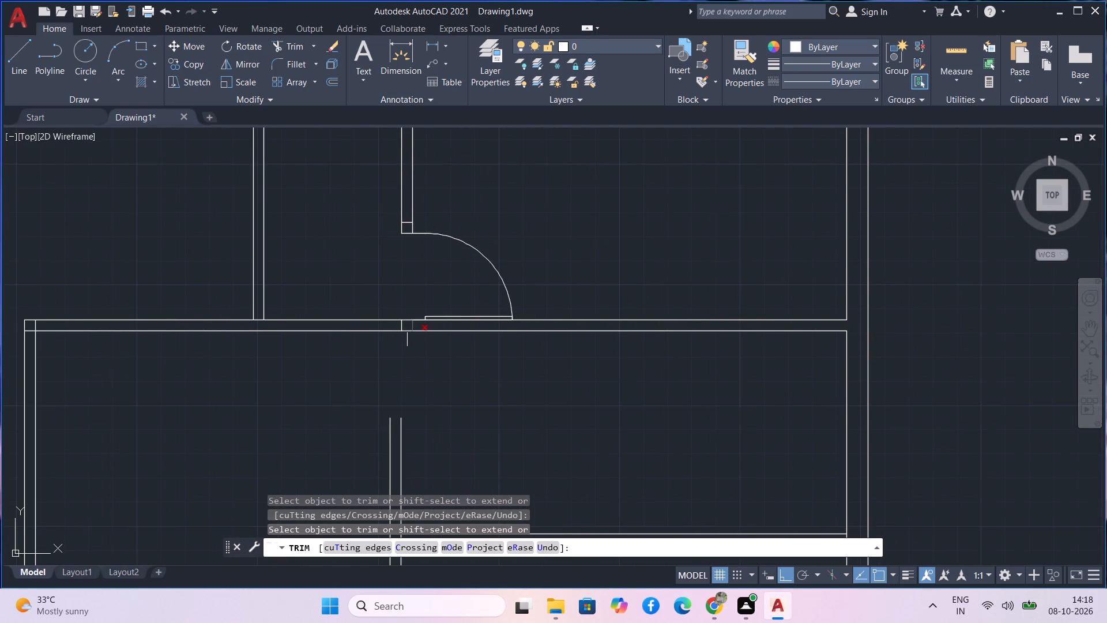
scroll(409, 331, up, 2)
click(389, 321)
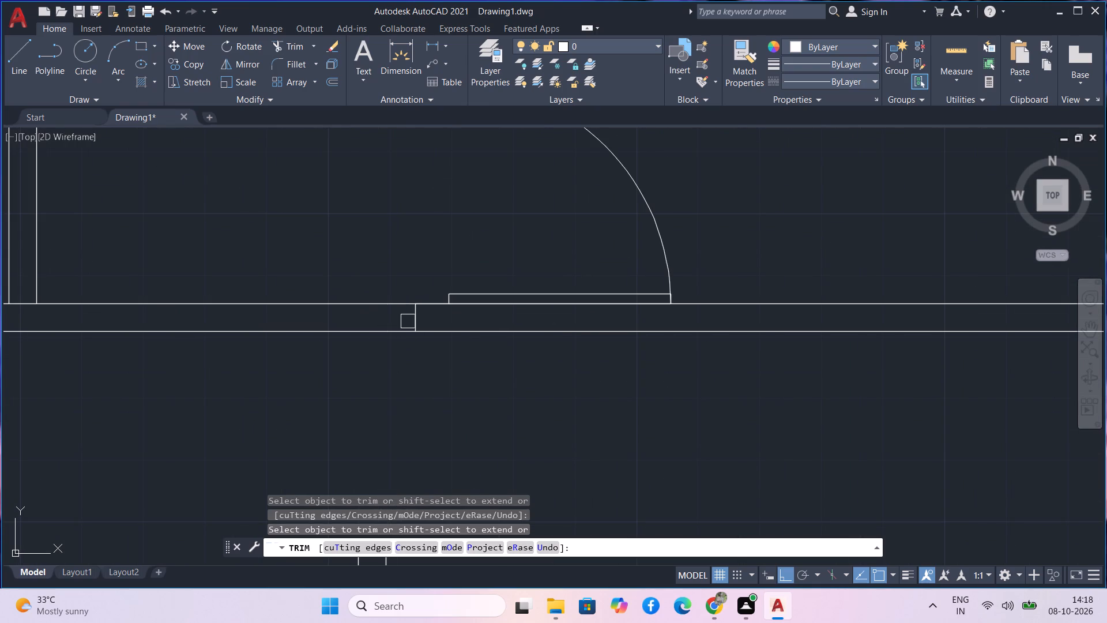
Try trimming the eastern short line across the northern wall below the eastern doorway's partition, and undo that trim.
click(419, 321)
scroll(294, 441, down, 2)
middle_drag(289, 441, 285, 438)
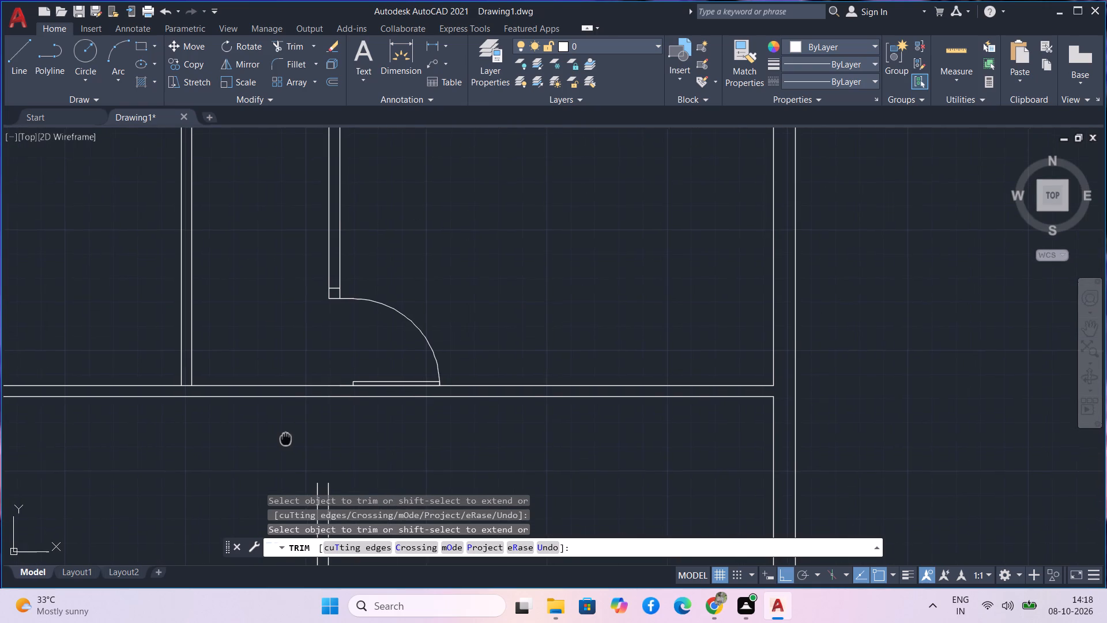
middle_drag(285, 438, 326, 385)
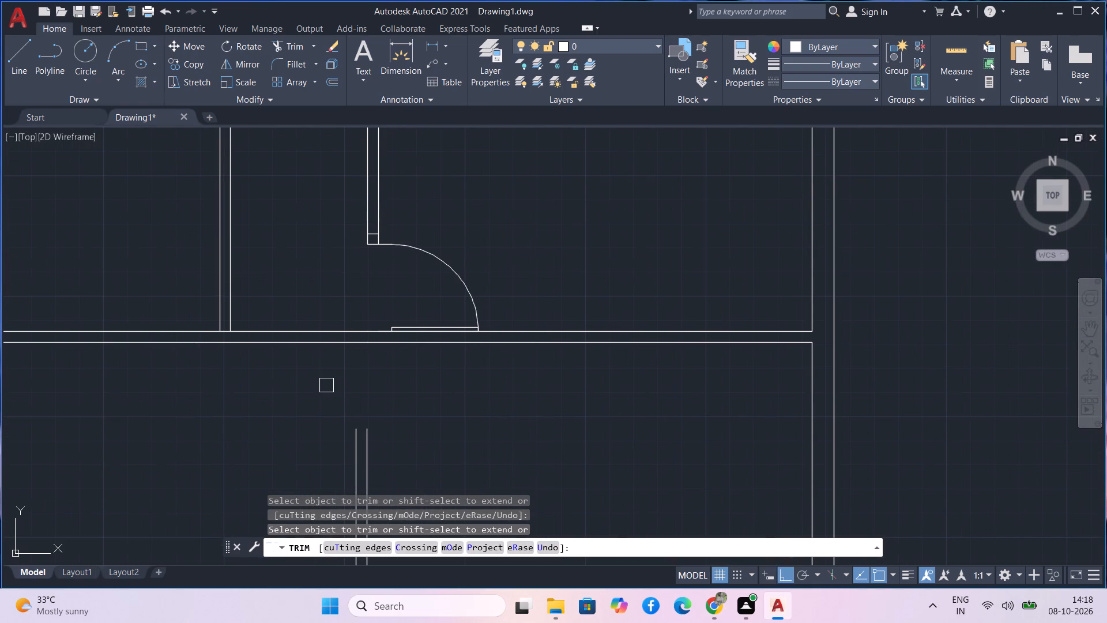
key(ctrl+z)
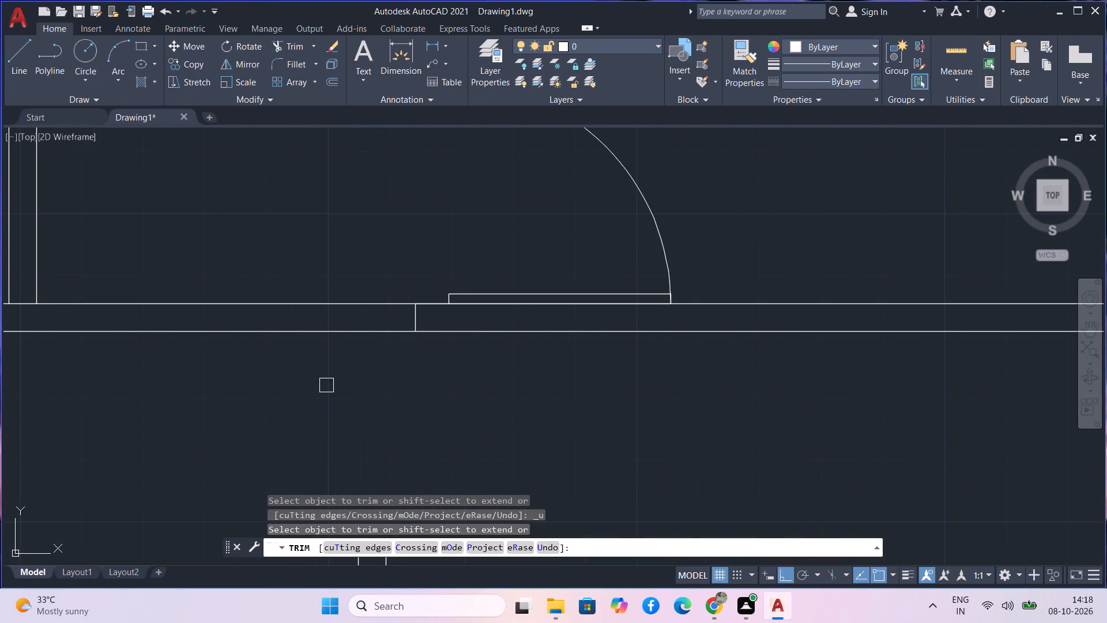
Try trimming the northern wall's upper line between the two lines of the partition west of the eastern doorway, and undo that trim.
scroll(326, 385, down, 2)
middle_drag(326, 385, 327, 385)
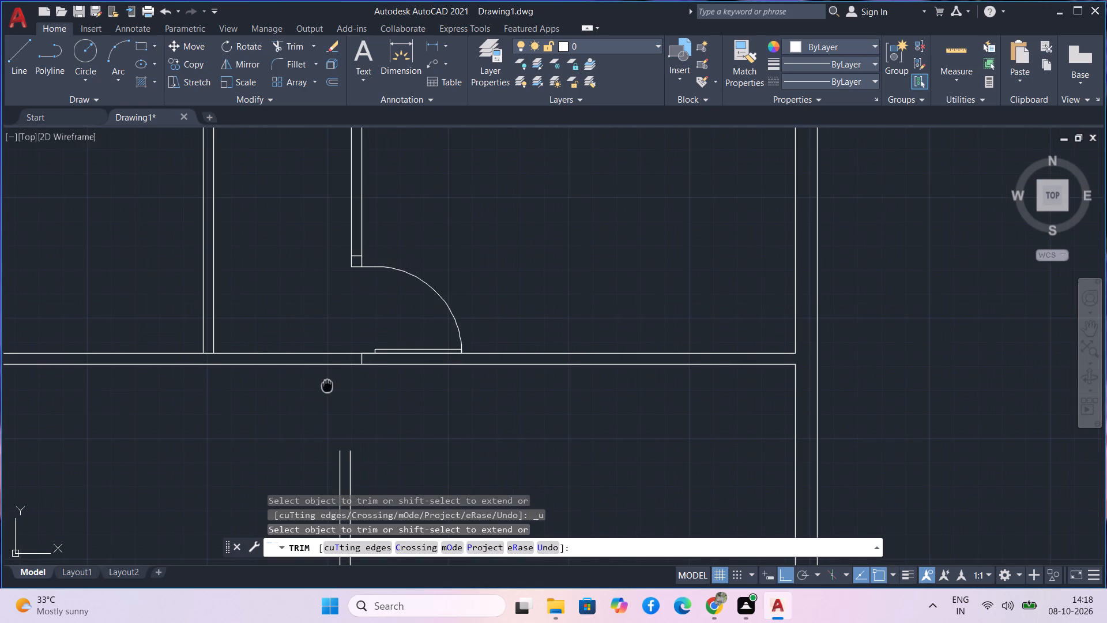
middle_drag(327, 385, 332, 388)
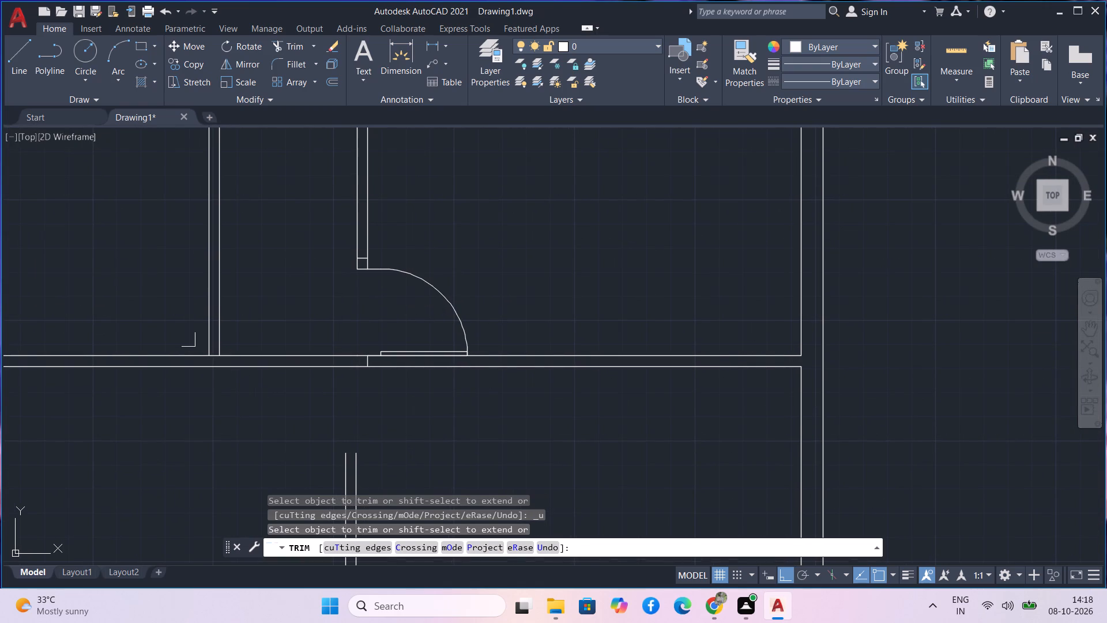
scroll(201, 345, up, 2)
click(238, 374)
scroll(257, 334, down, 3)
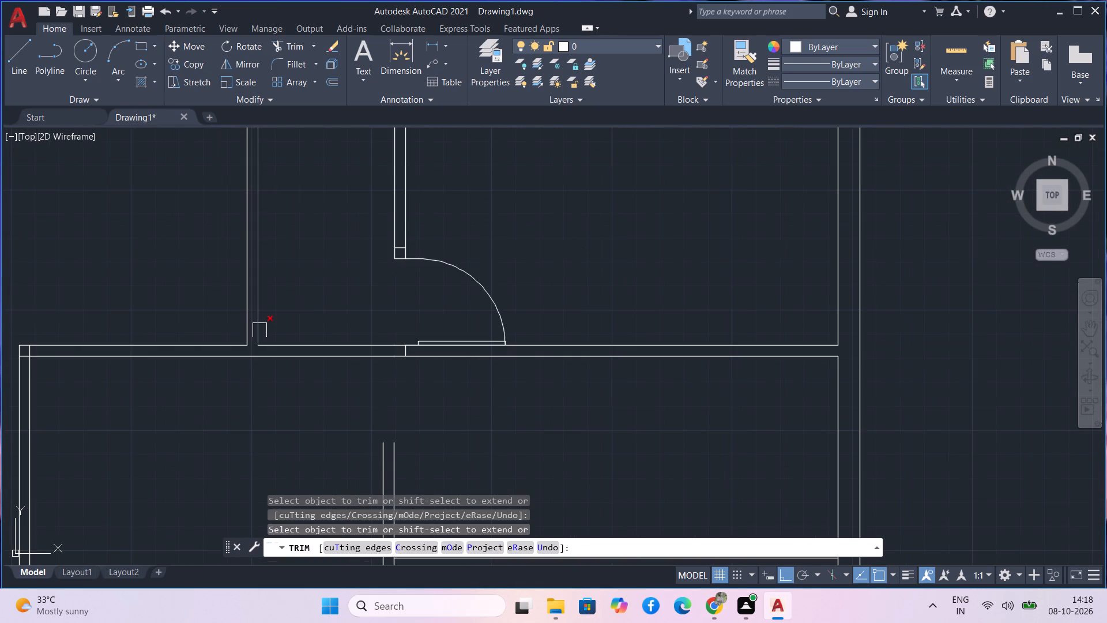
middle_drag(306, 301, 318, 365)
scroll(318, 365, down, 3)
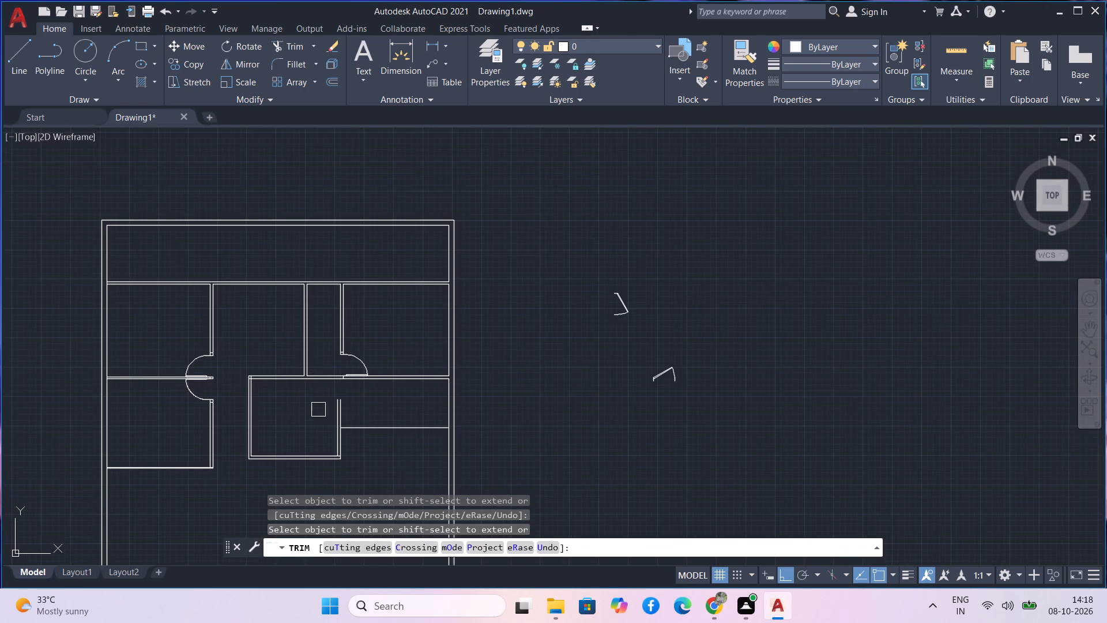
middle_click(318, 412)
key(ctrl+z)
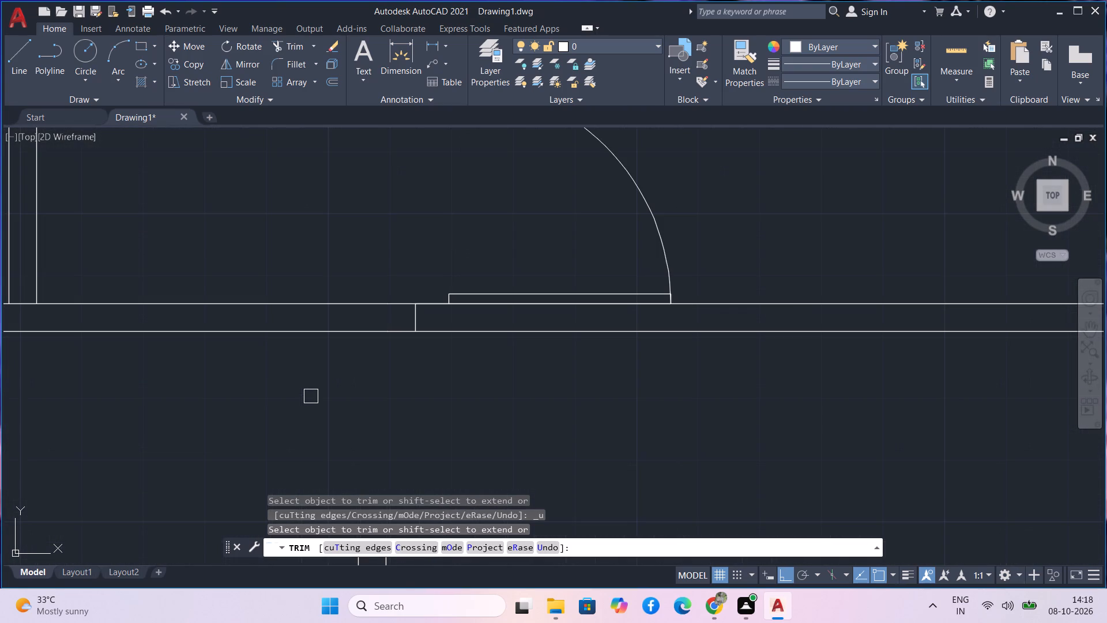
Trim away both lines of the vertical partition west of the eastern doorway.
scroll(281, 253, down, 3)
middle_drag(290, 300, 332, 410)
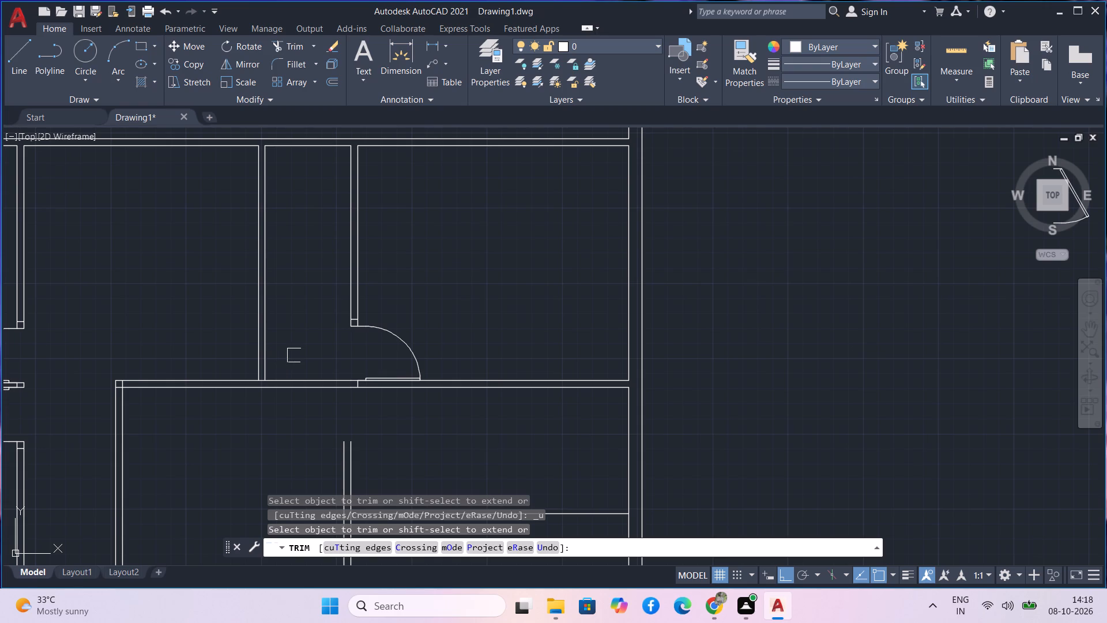
text(tr)
key(space)
drag(287, 315, 224, 301)
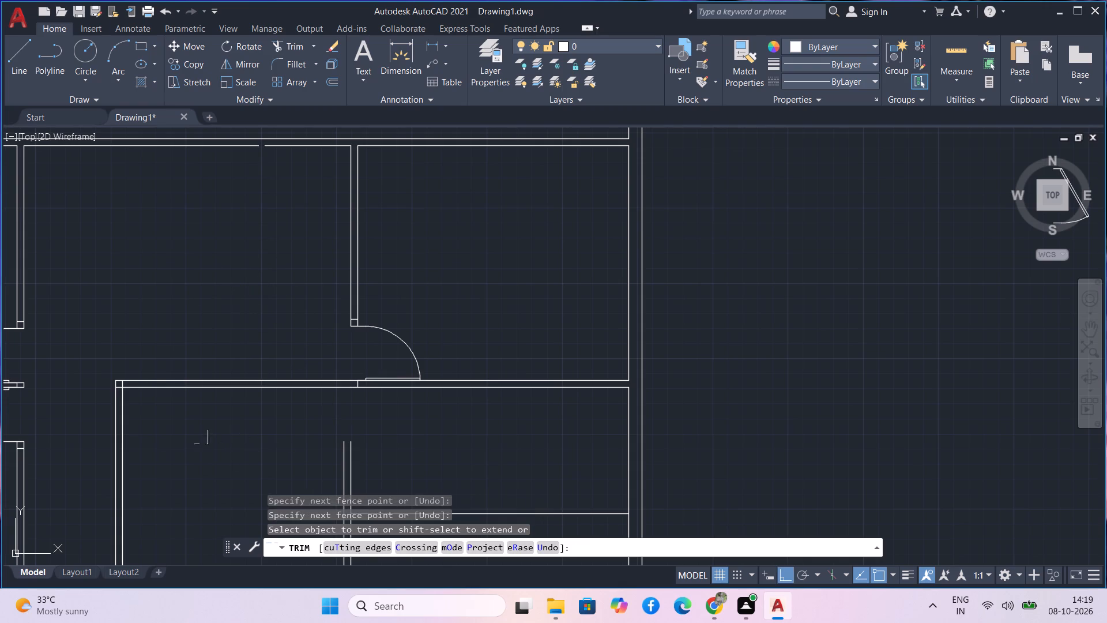
Trim the leftover segment crossing the wall thickness at the central room's southeast corner.
middle_drag(190, 424, 178, 377)
scroll(182, 375, down, 1)
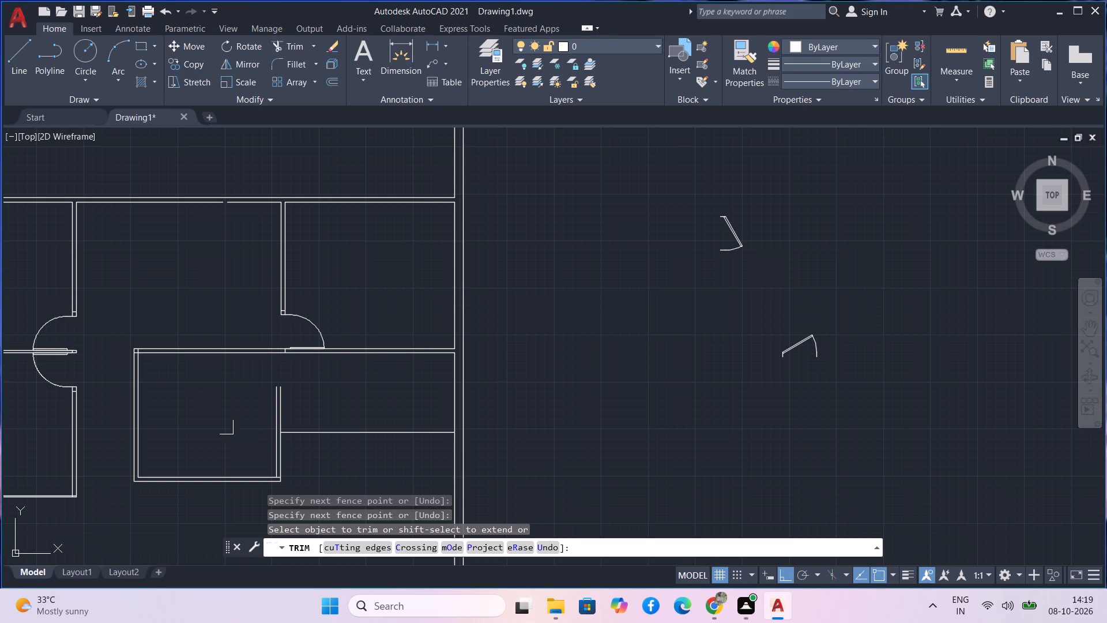
scroll(275, 483, up, 3)
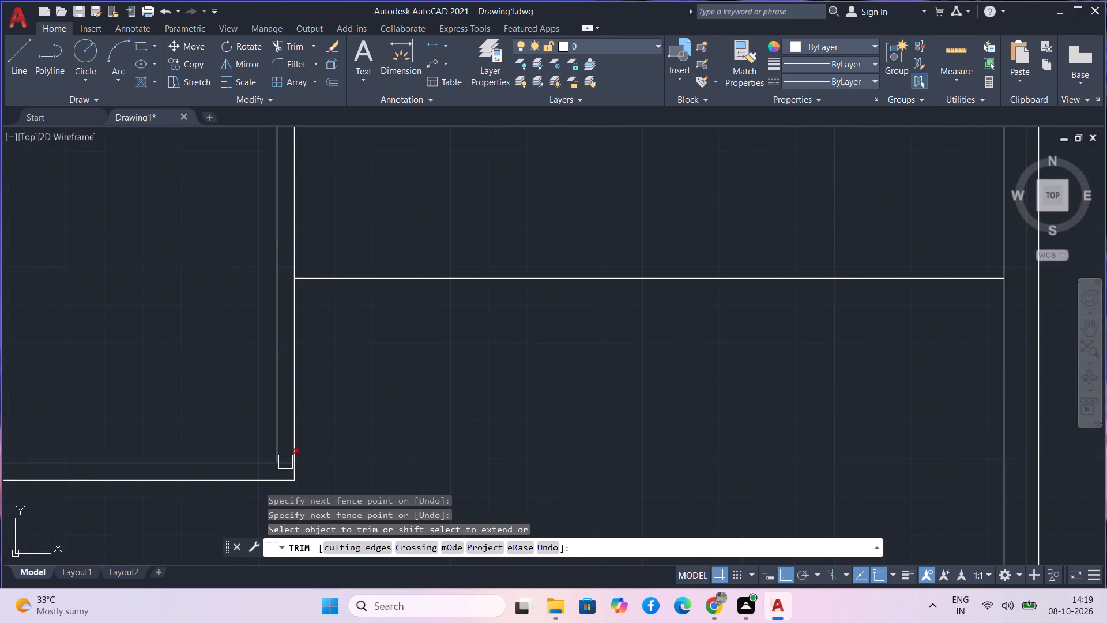
scroll(288, 462, up, 3)
drag(288, 462, 280, 494)
scroll(212, 422, down, 3)
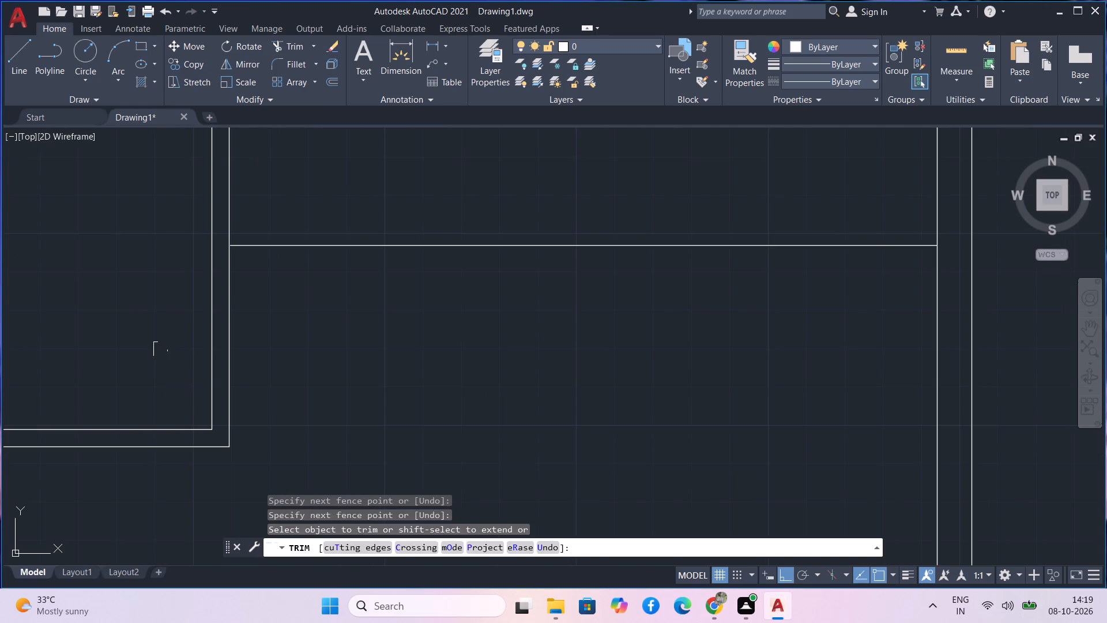
Trim away the remaining short line crossing the northern wall below the eastern doorway's partition.
middle_drag(150, 328, 179, 408)
scroll(183, 397, down, 4)
scroll(162, 340, down, 1)
middle_drag(163, 343, 204, 341)
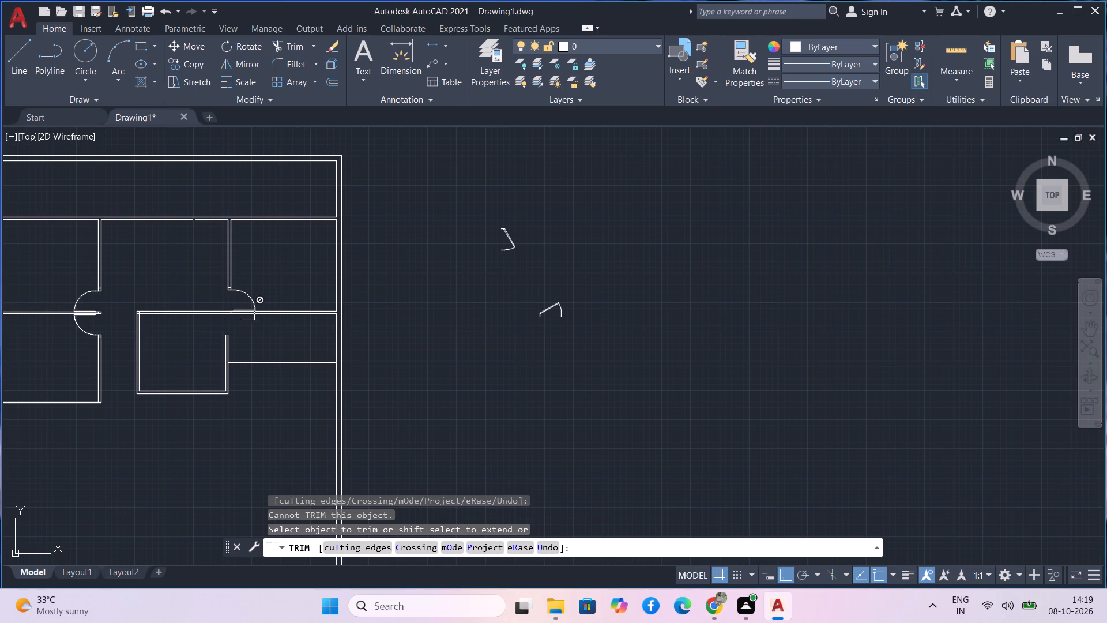
scroll(223, 311, up, 3)
scroll(266, 331, up, 1)
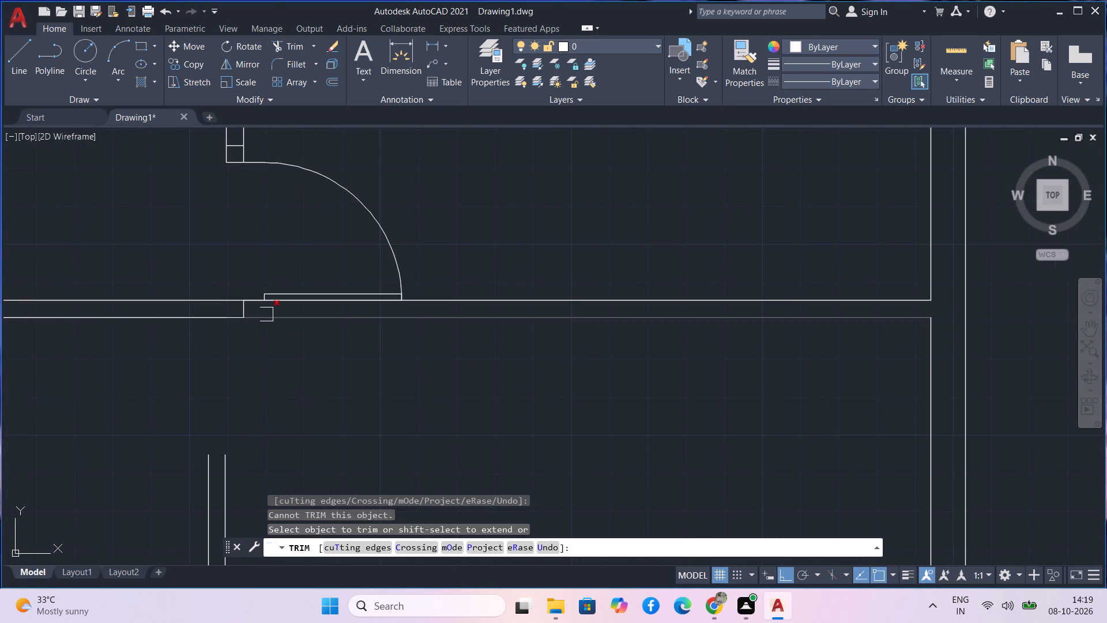
scroll(266, 314, up, 2)
drag(215, 297, 175, 300)
scroll(175, 300, down, 3)
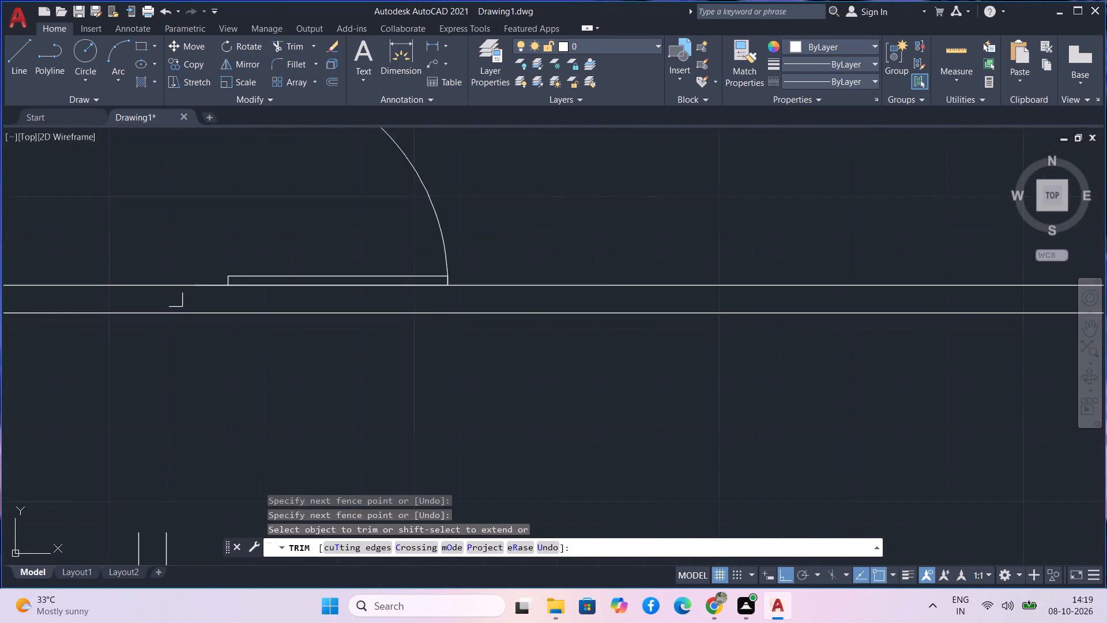
scroll(153, 352, down, 1)
middle_click(153, 352)
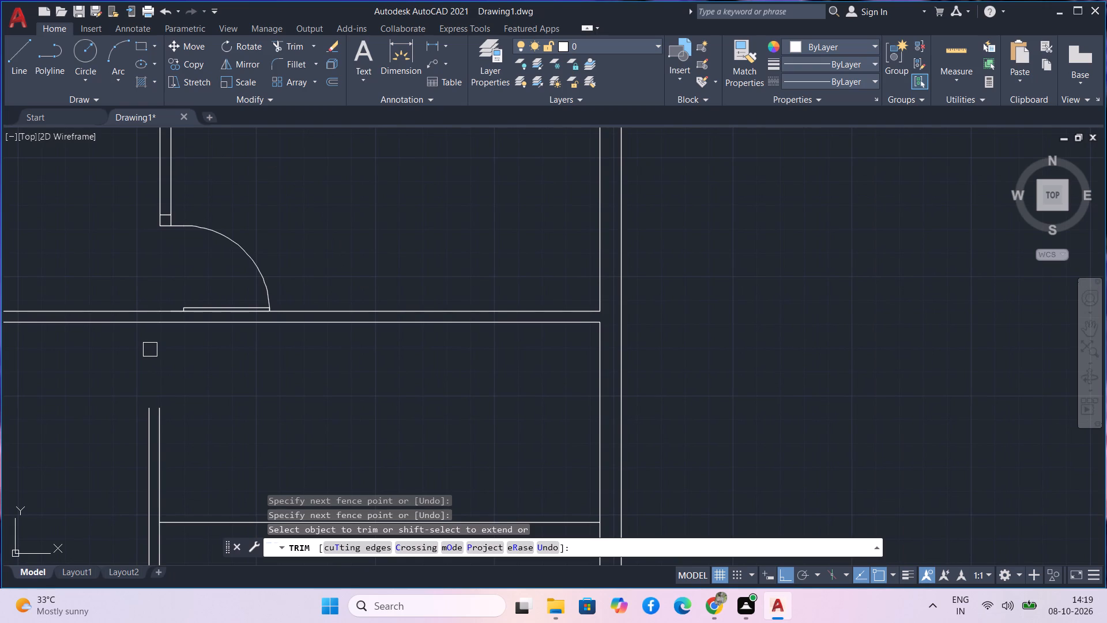
key(Escape)
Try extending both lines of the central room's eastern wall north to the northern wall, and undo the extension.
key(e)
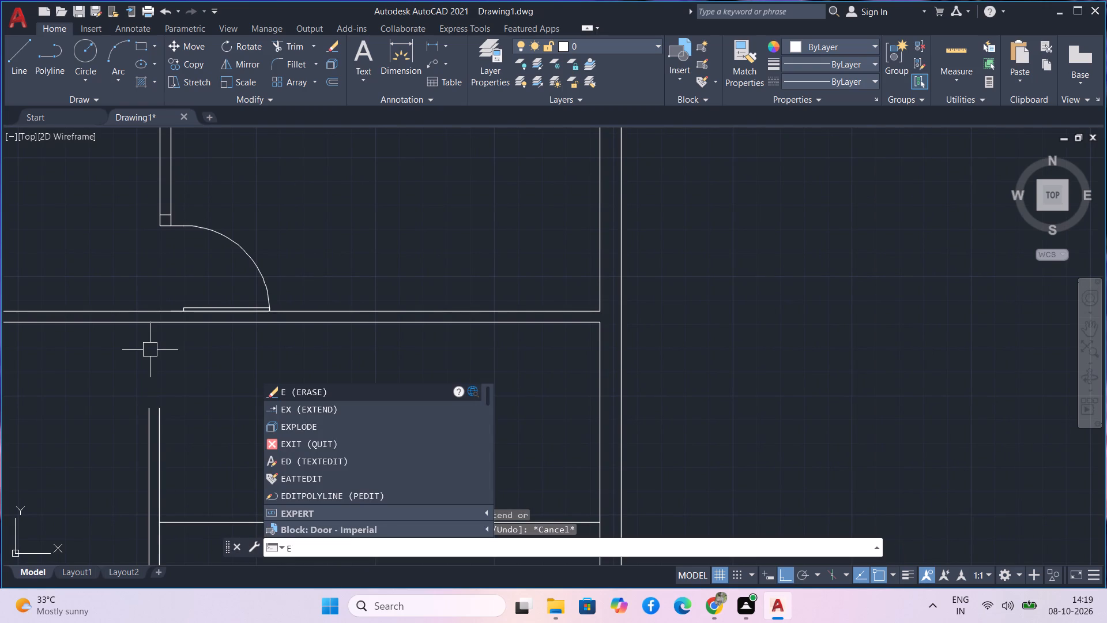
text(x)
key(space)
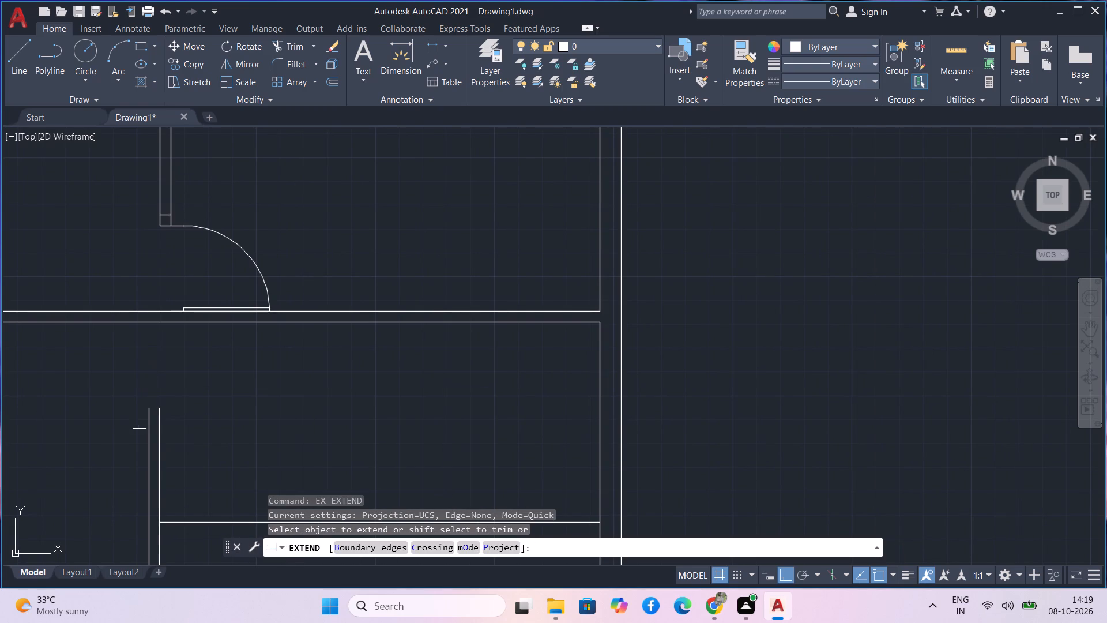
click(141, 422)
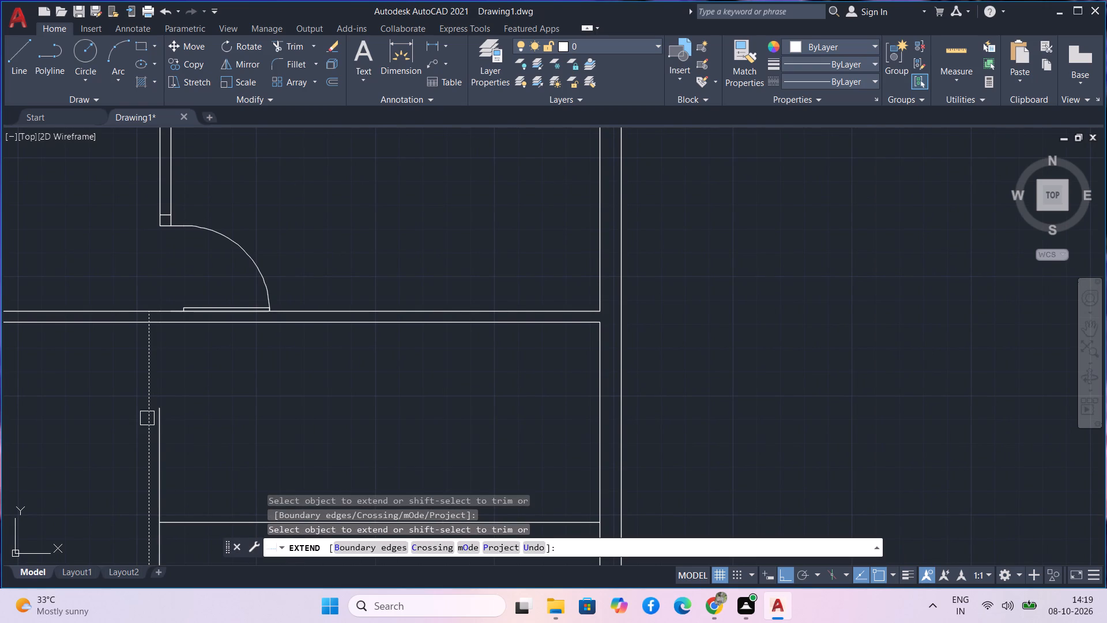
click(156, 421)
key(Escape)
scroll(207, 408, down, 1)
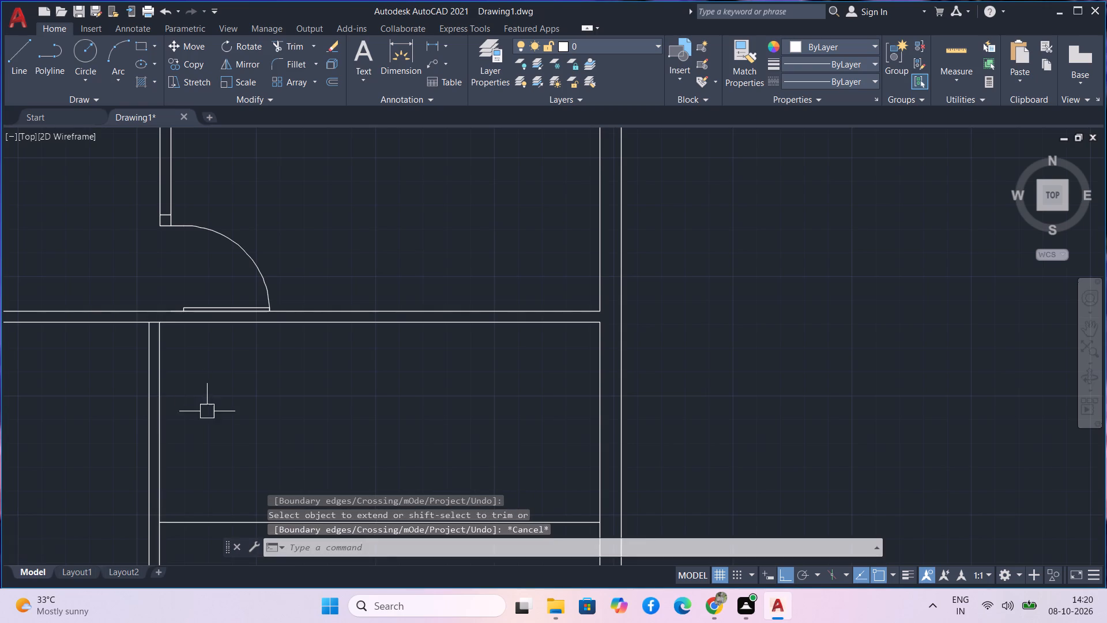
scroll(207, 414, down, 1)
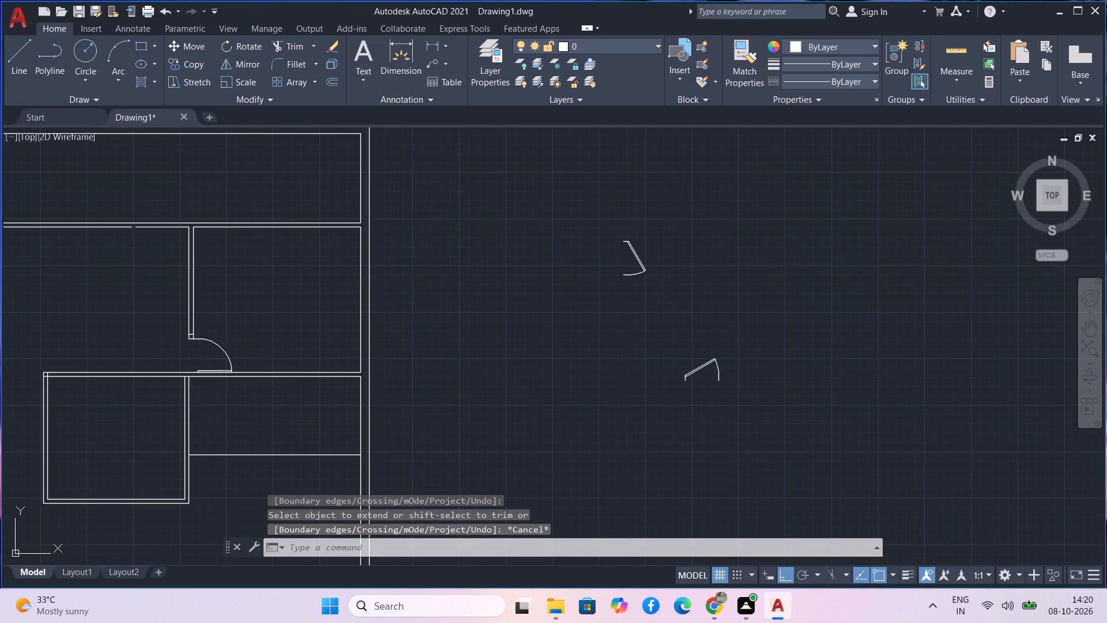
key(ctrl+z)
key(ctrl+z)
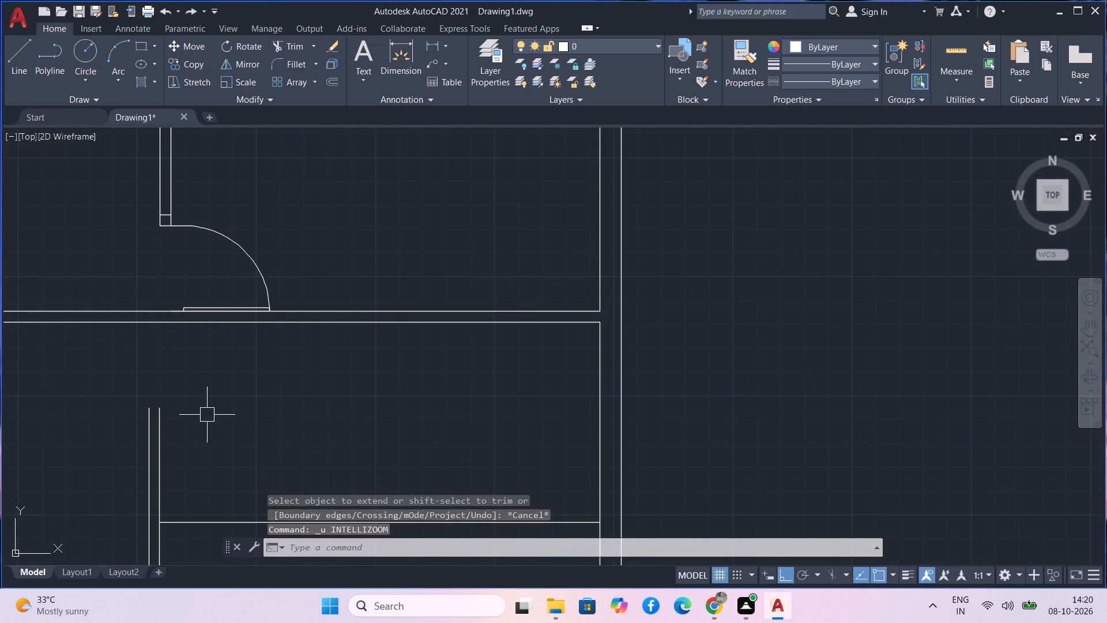
Draw a line closing the open north end of the central room's eastern wall between its two wall lines.
scroll(207, 415, down, 1)
middle_drag(207, 415, 246, 421)
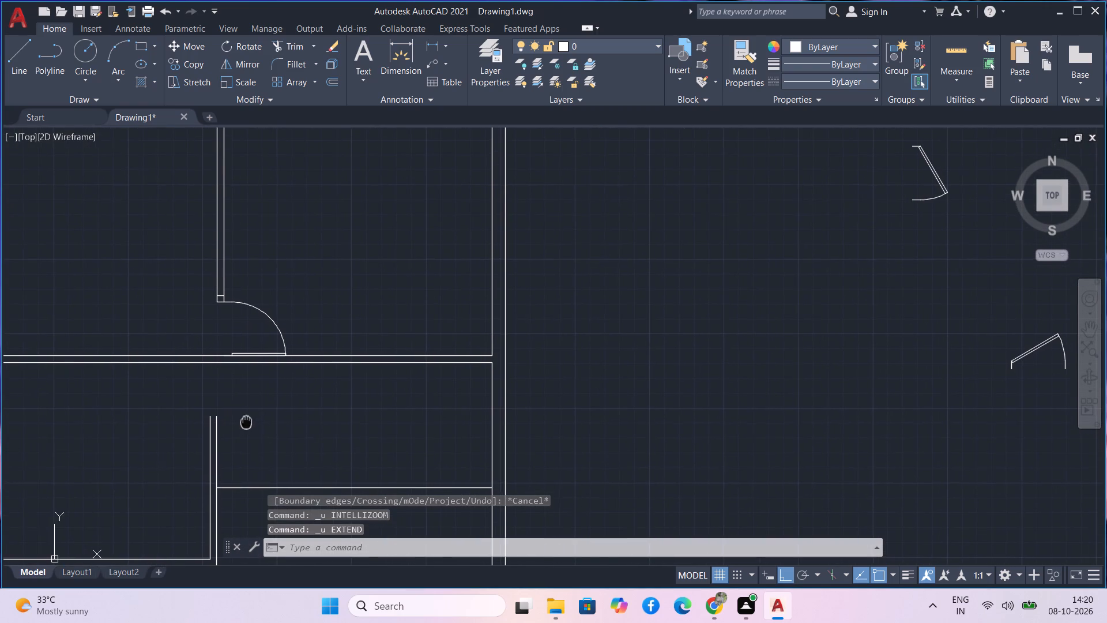
text(l)
key(space)
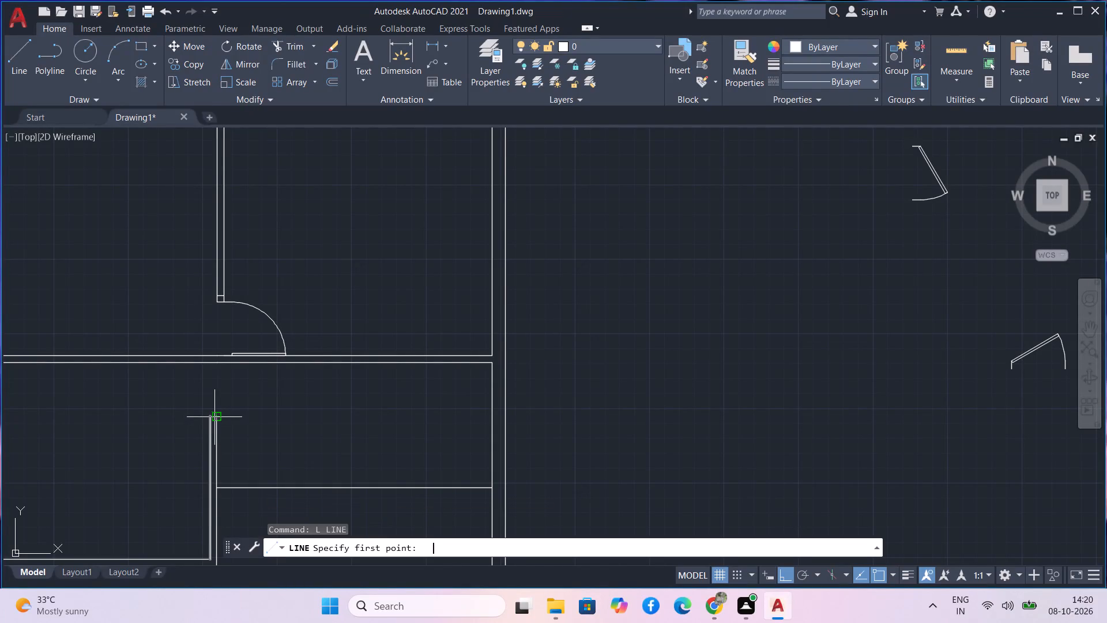
scroll(202, 416, up, 5)
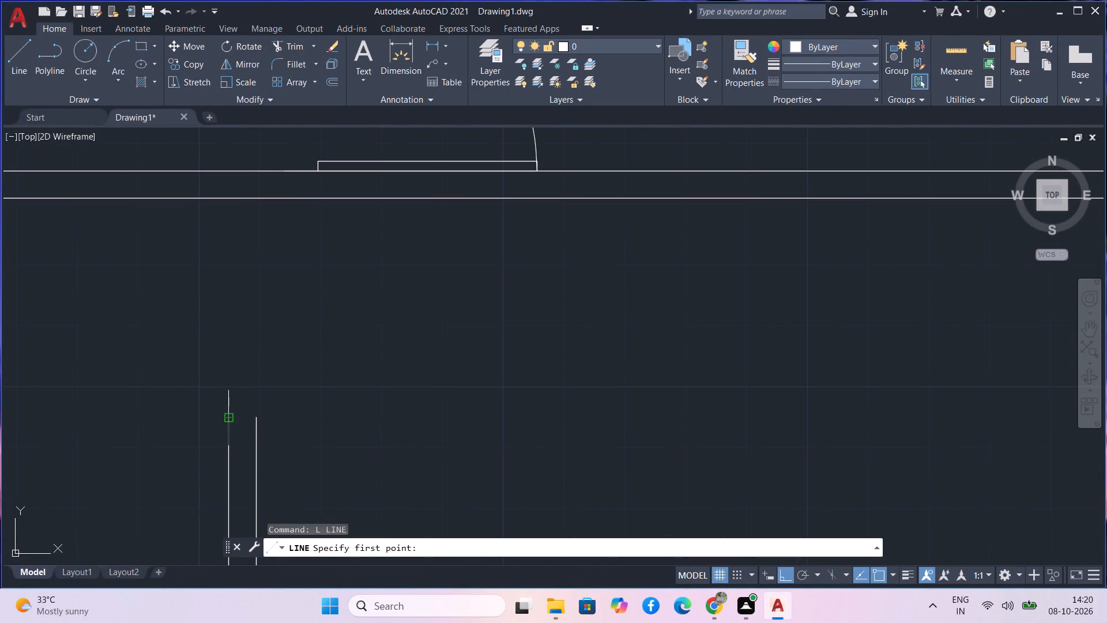
scroll(228, 420, up, 5)
click(228, 413)
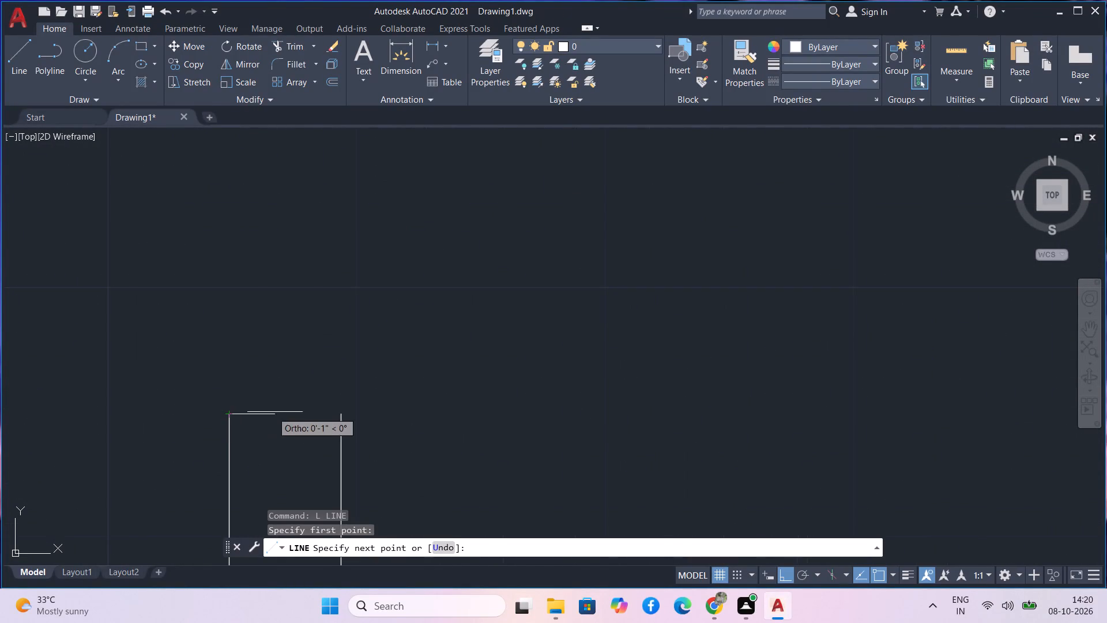
click(340, 415)
key(Escape)
scroll(383, 373, down, 1)
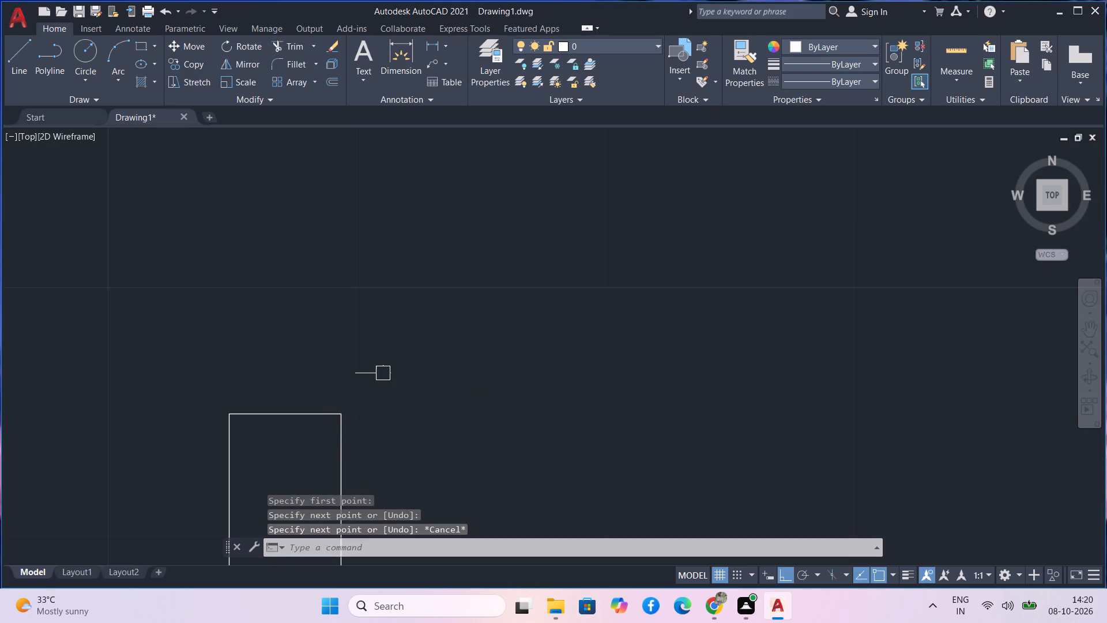
scroll(383, 334, down, 3)
middle_drag(395, 346, 397, 372)
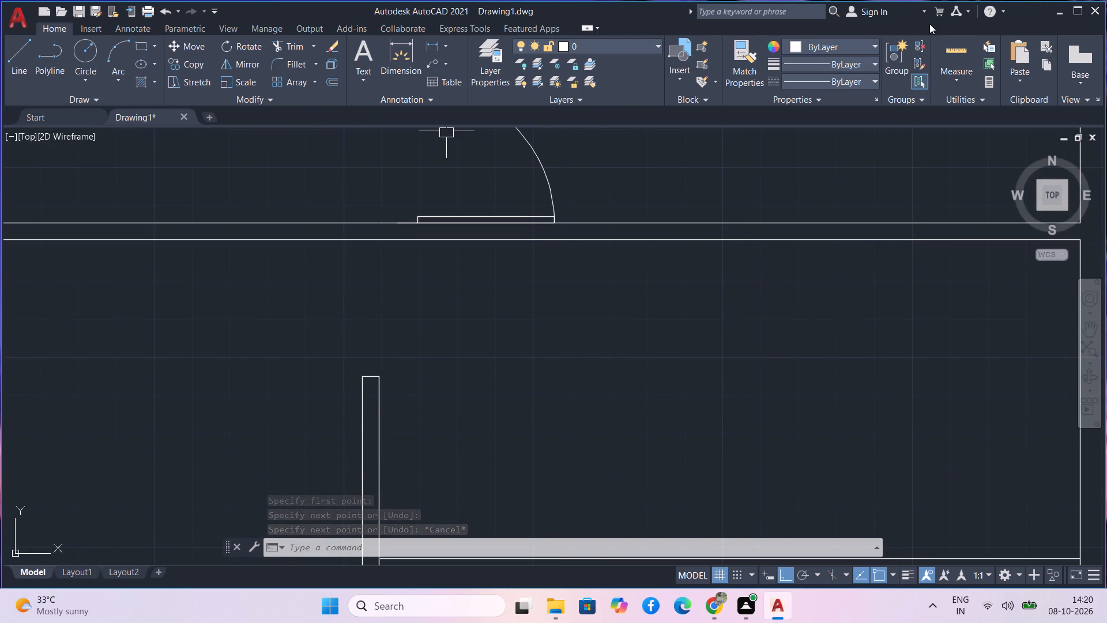
Measure the gap between the north end of the central room's eastern wall and the northern wall.
click(956, 50)
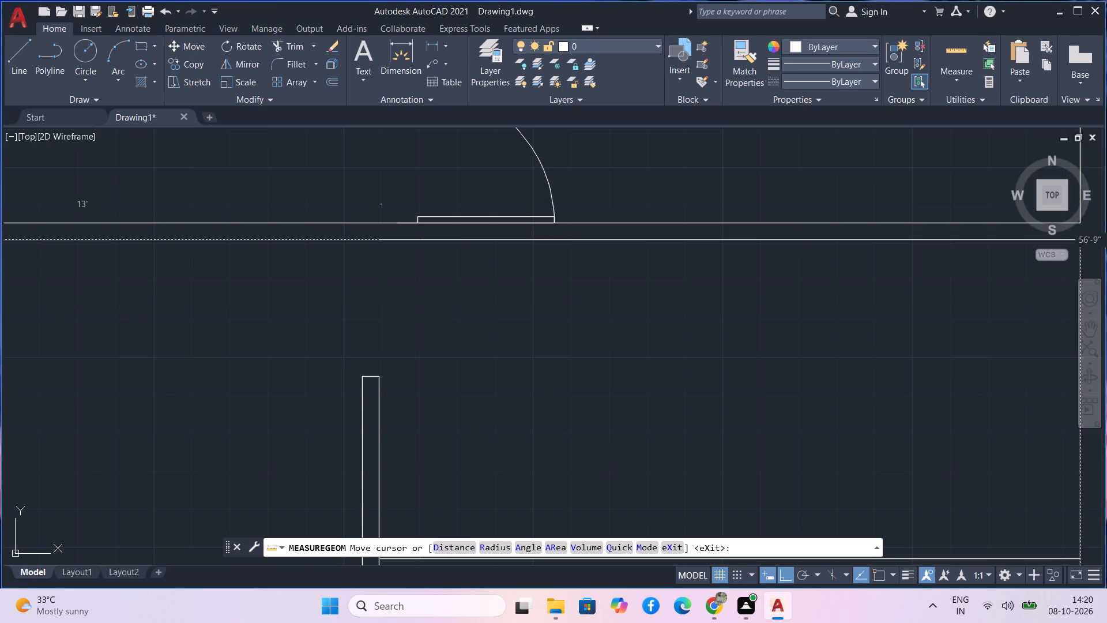
key(Escape)
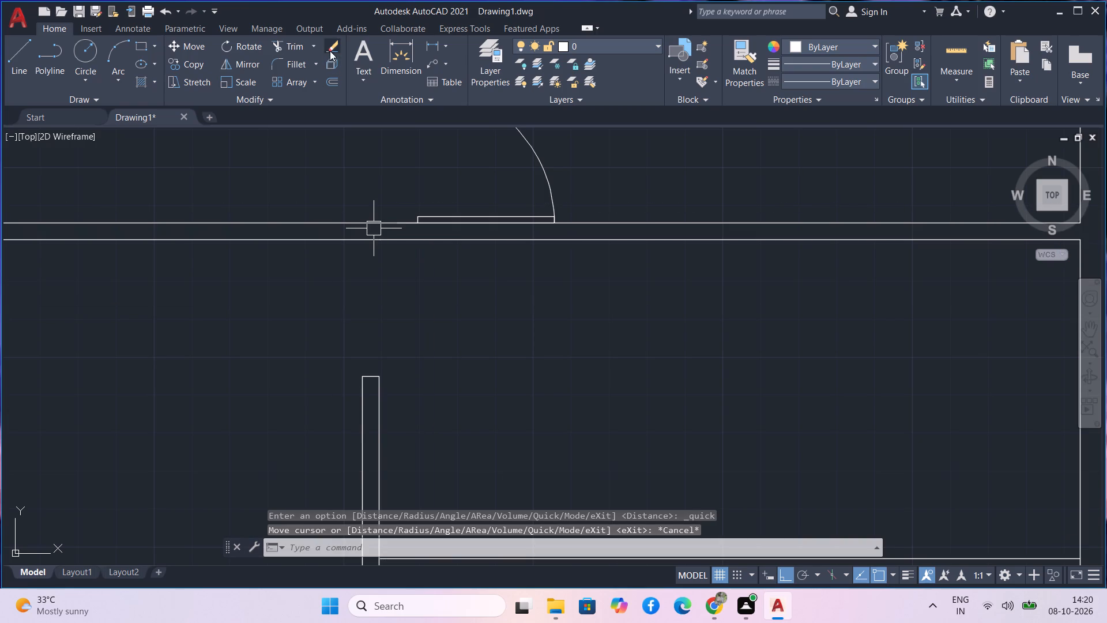
click(429, 50)
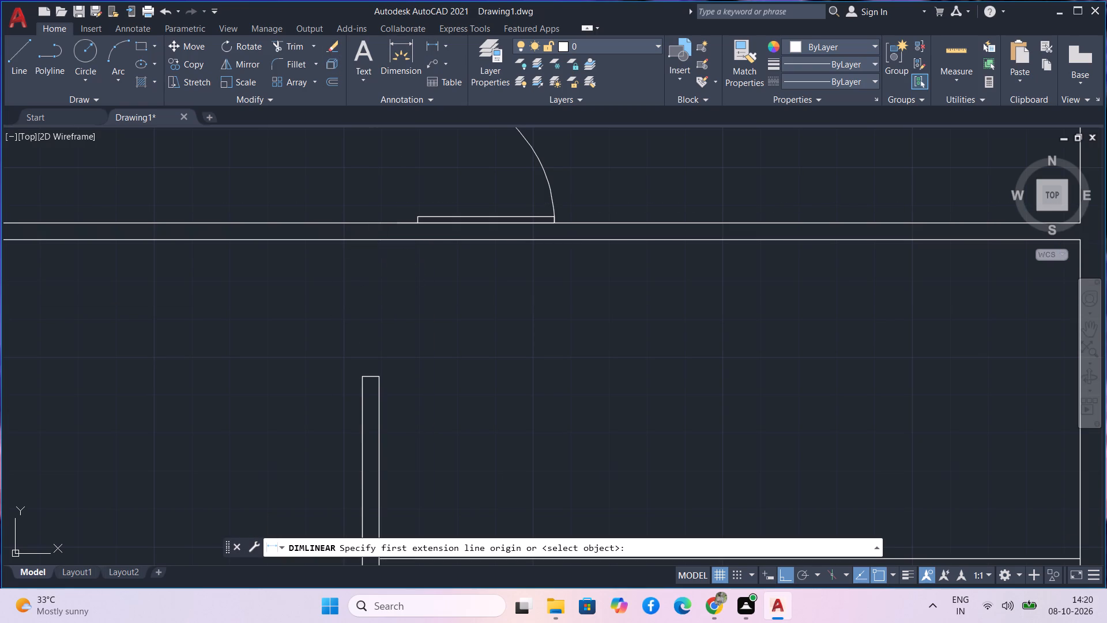
scroll(385, 385, up, 3)
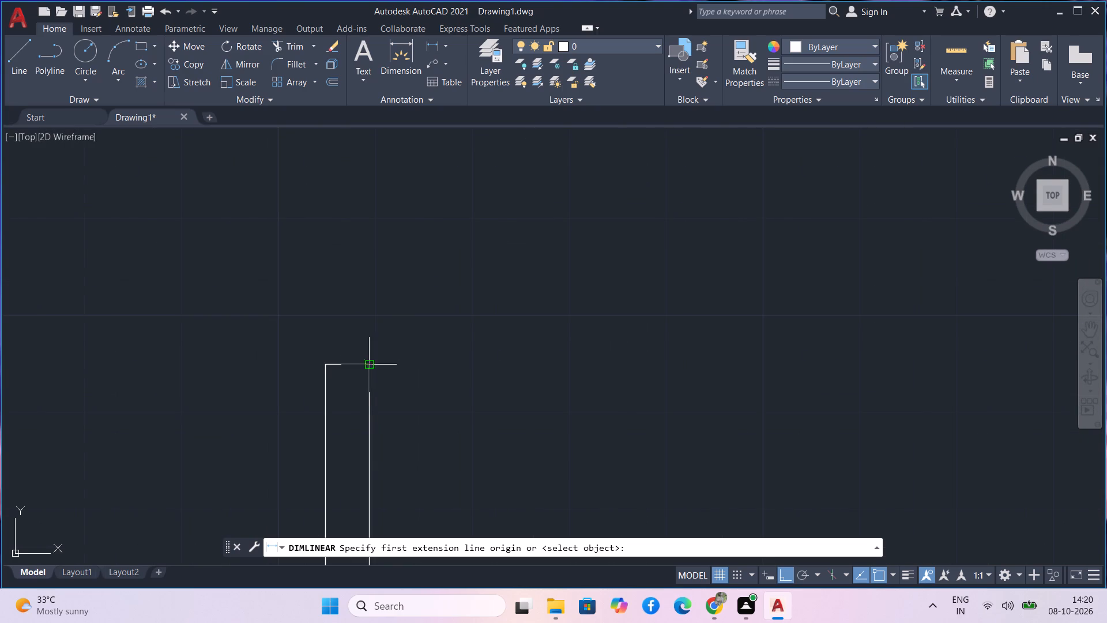
click(370, 366)
middle_drag(375, 222, 364, 404)
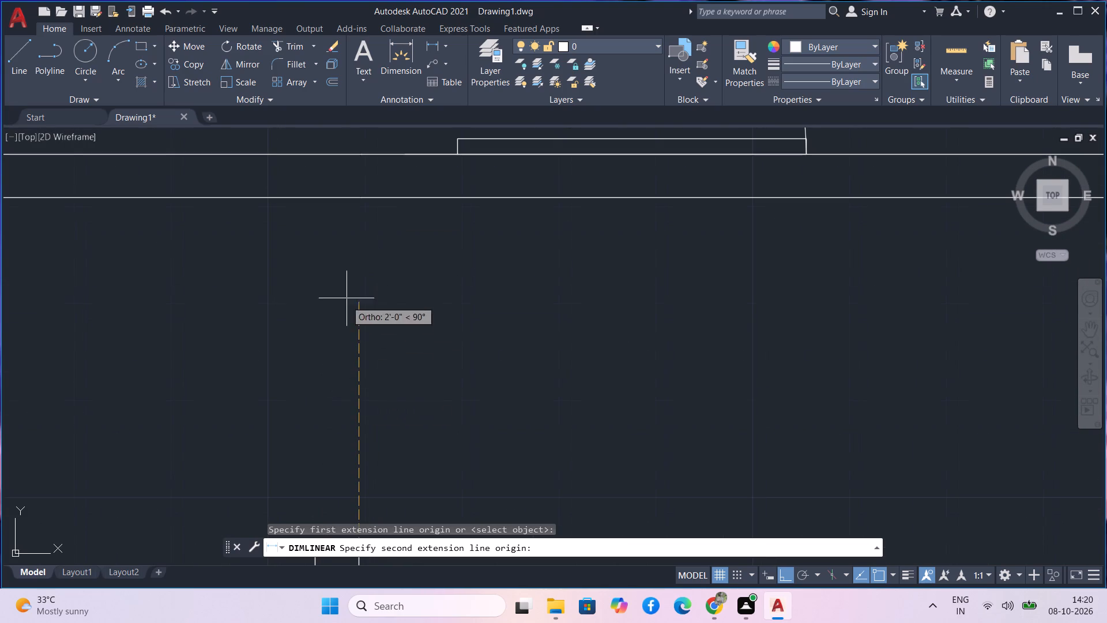
click(356, 201)
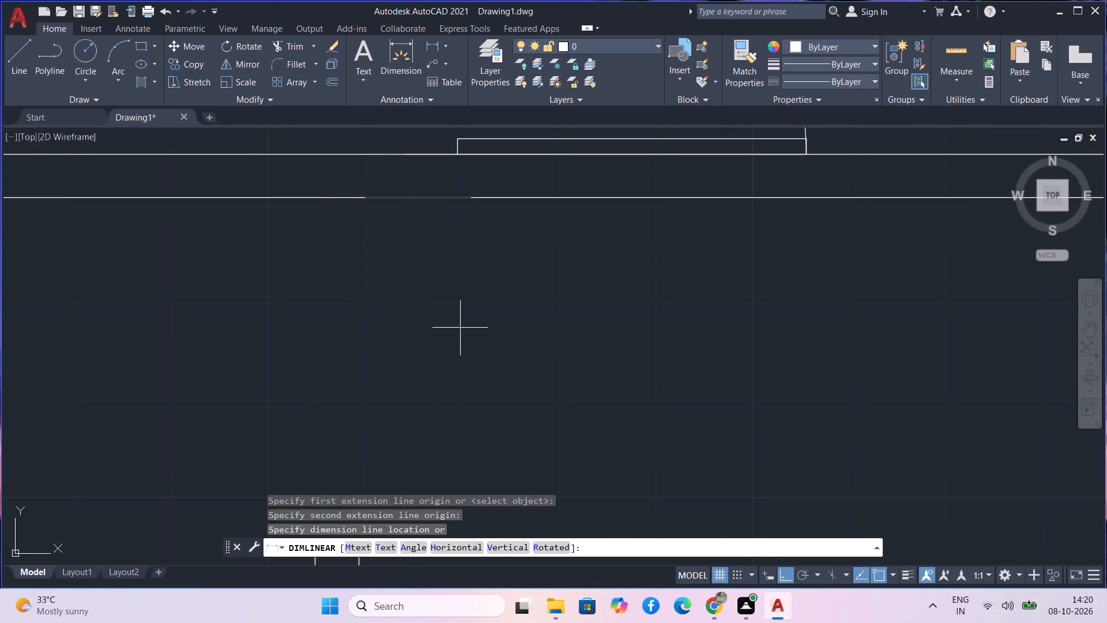
scroll(466, 333, down, 2)
key(Escape)
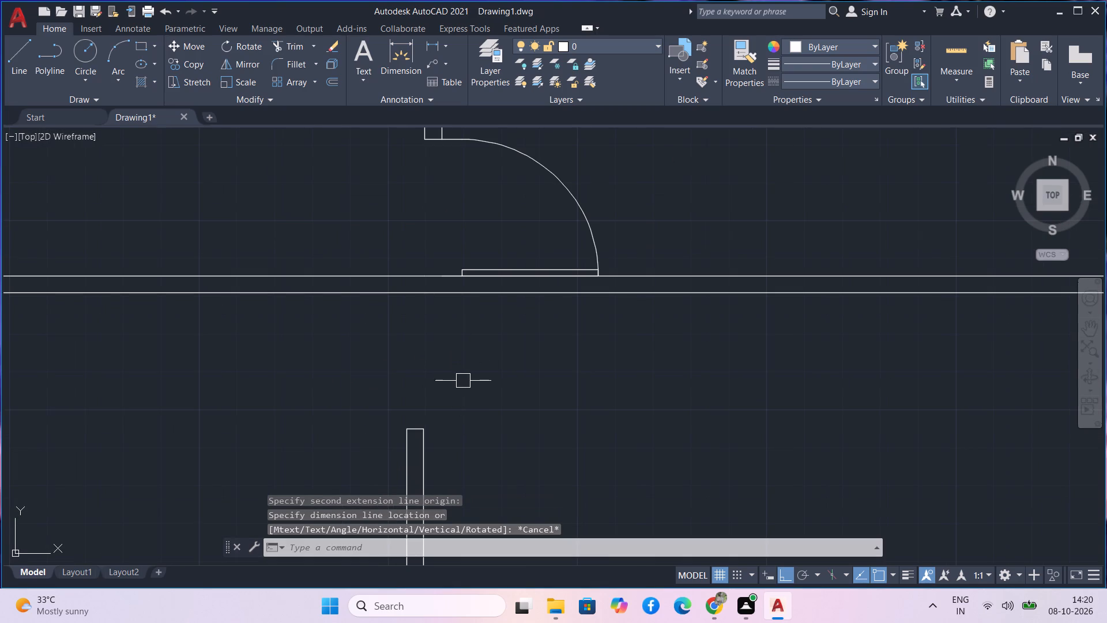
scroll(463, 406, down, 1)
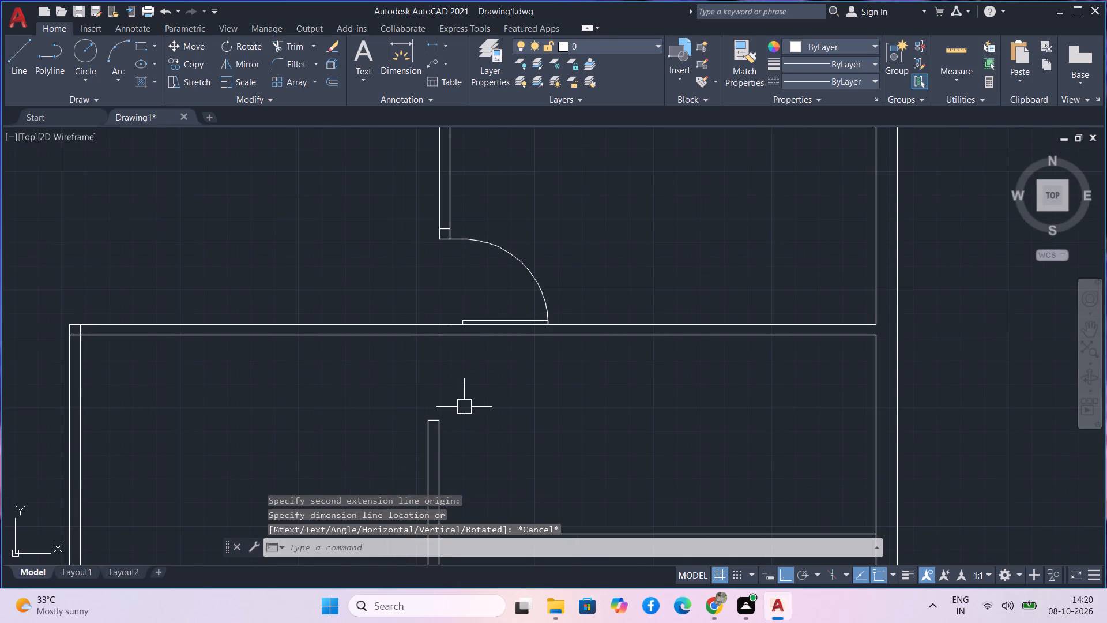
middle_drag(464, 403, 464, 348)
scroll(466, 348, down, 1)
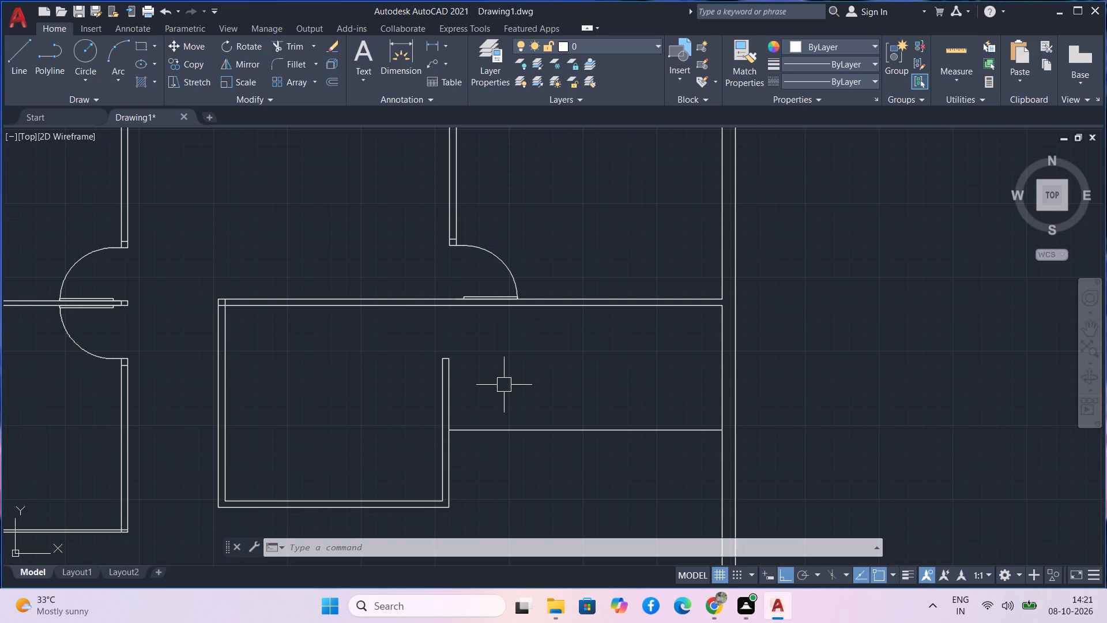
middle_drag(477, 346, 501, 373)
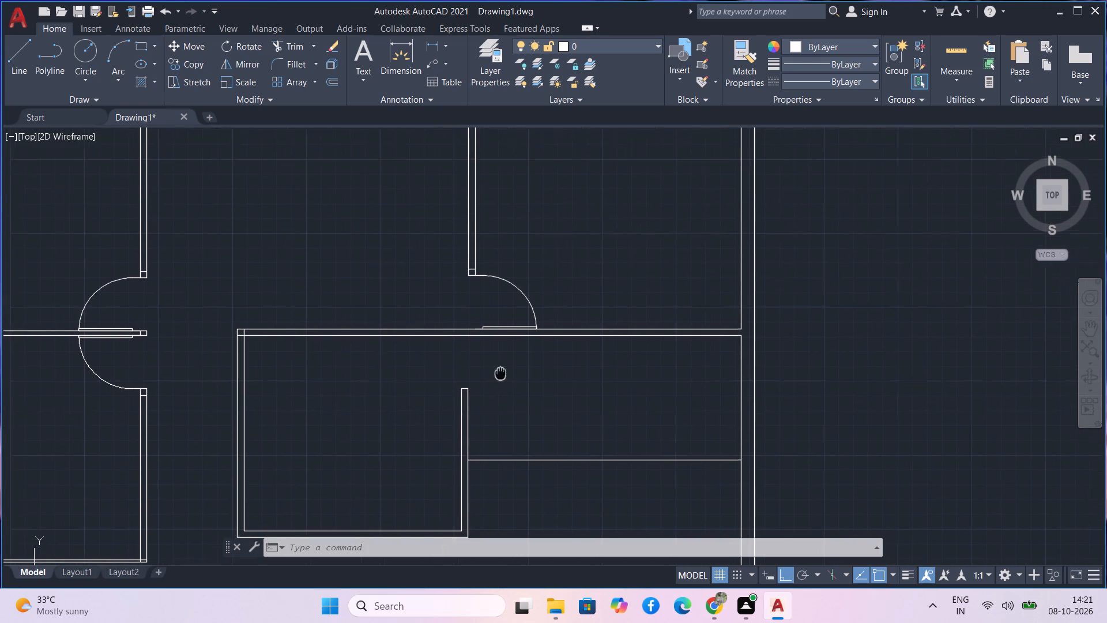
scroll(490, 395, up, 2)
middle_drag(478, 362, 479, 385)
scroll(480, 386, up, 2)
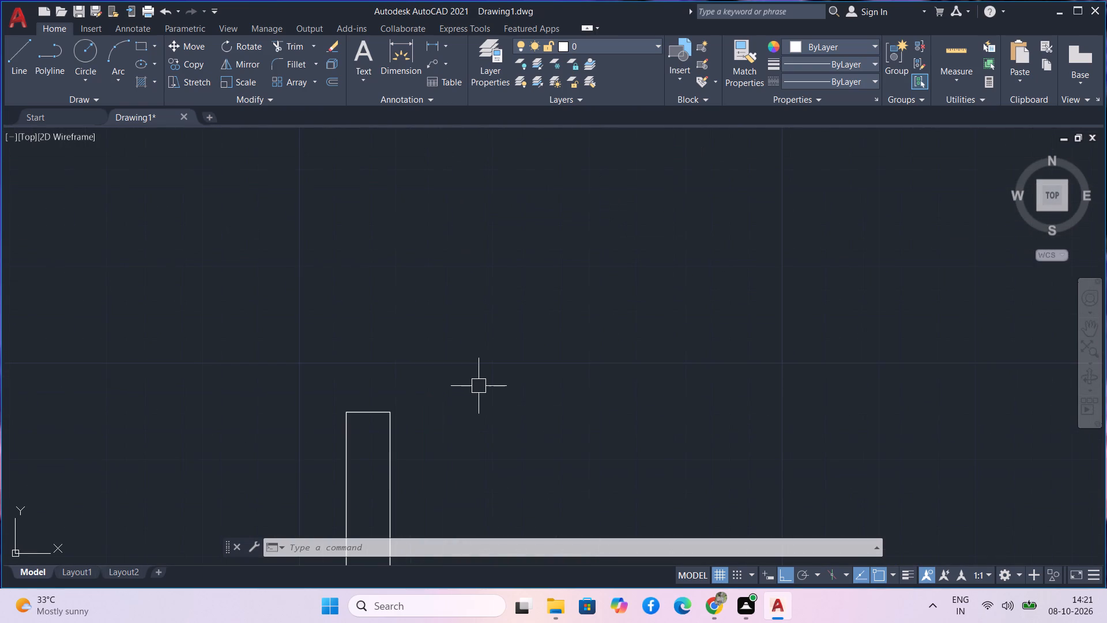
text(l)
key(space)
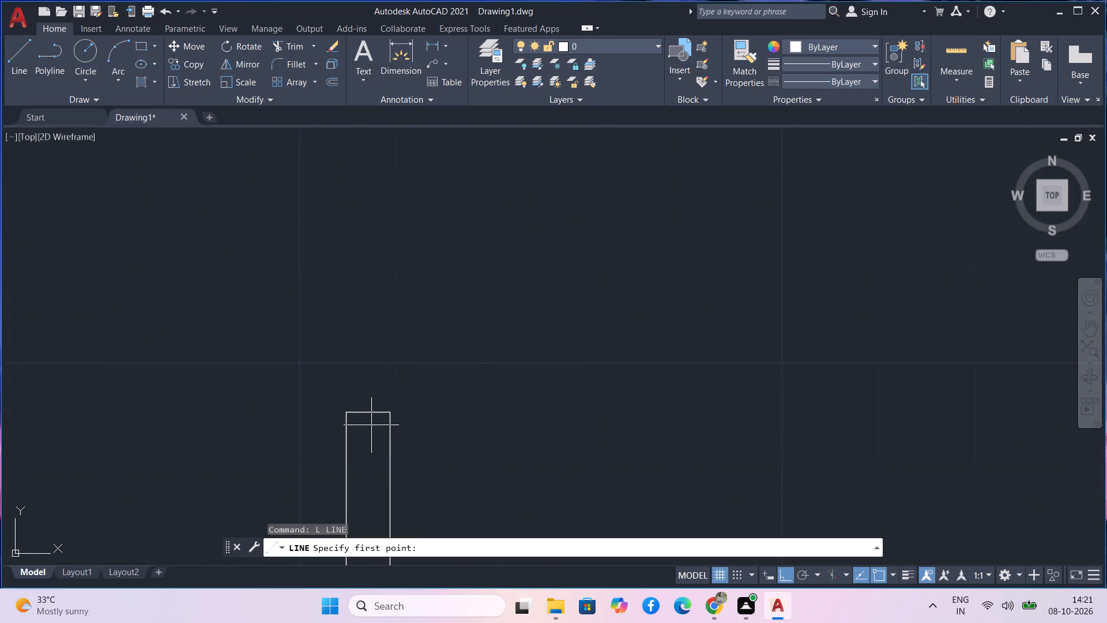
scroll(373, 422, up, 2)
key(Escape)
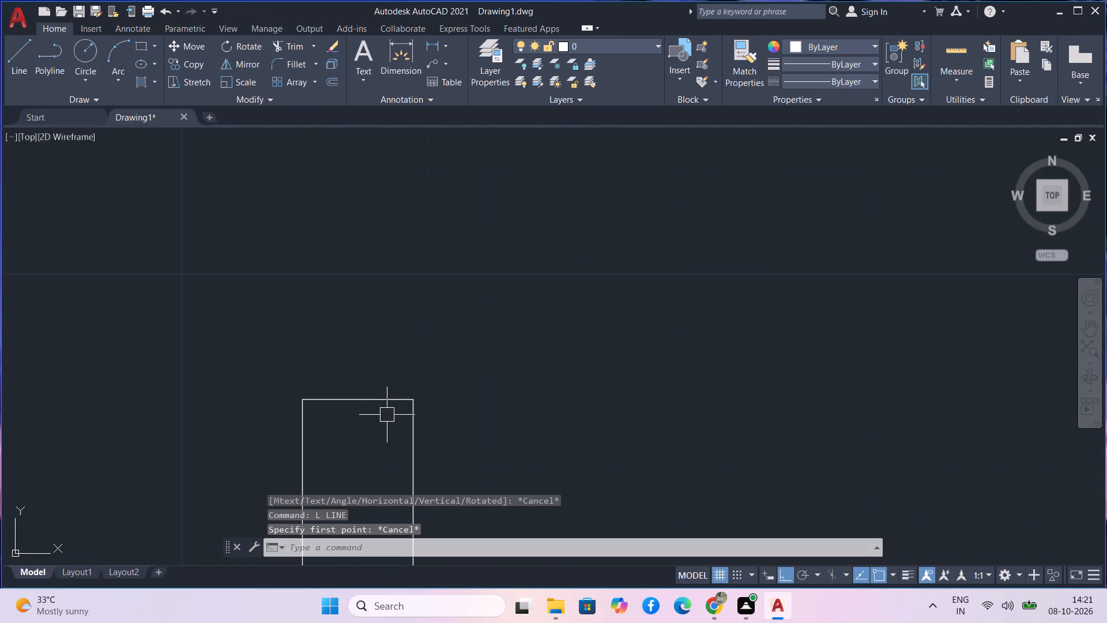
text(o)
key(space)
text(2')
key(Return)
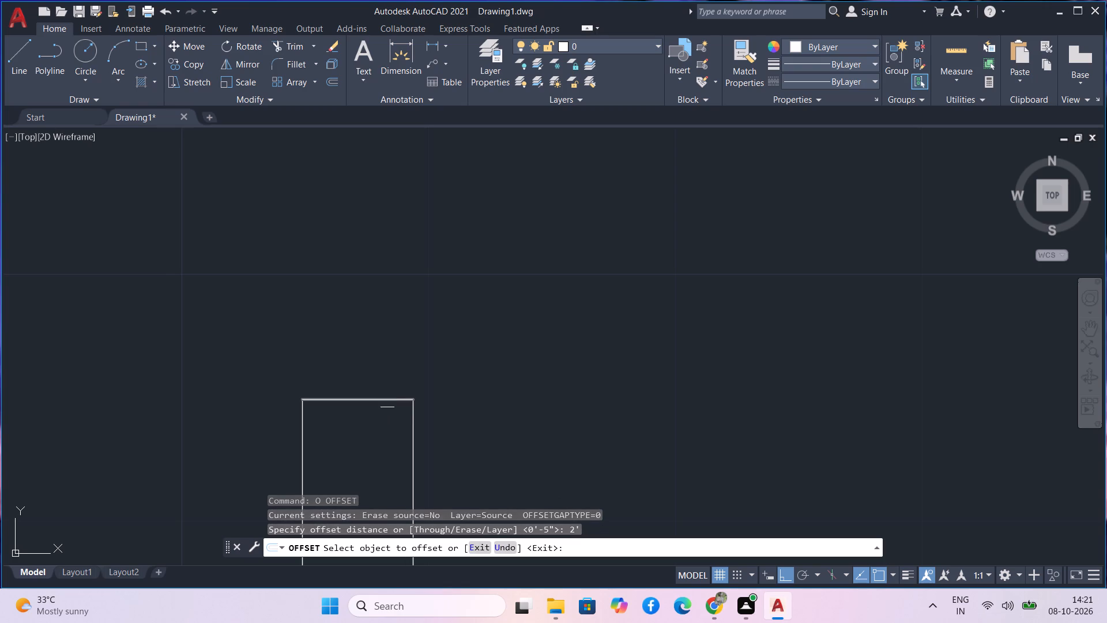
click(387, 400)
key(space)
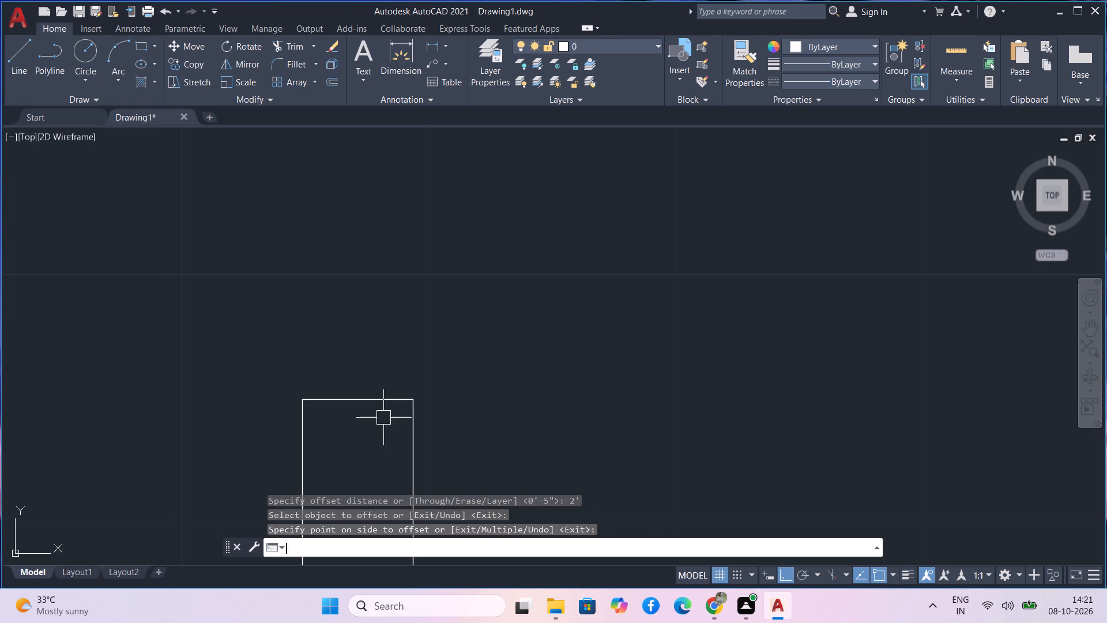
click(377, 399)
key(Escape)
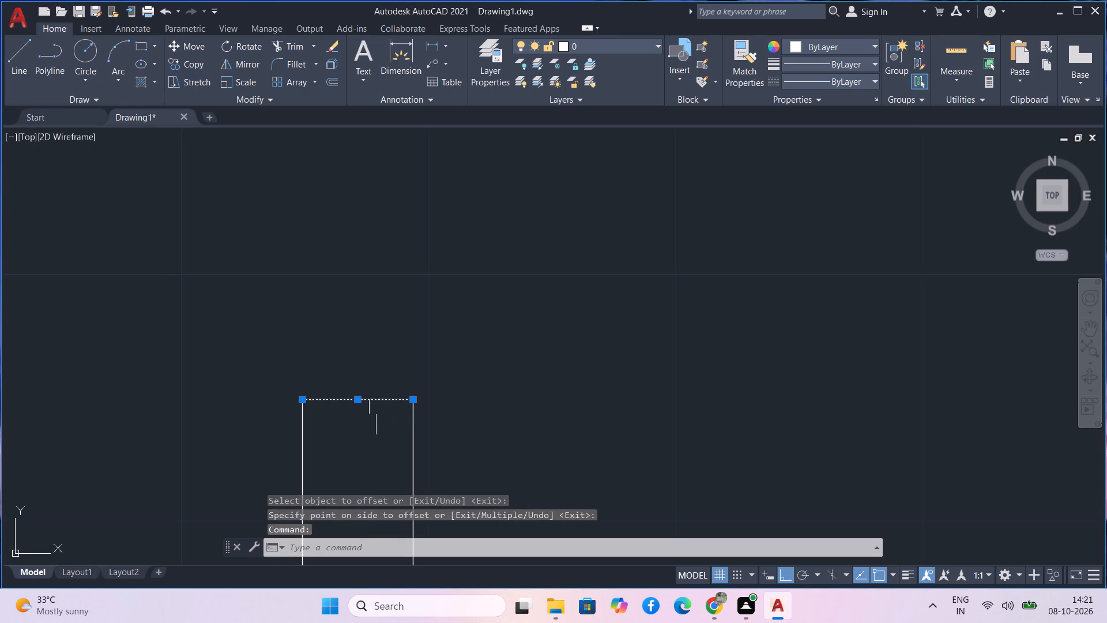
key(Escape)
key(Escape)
Offset the line closing the north end of the central room's eastern wall 2" south, inside the wall.
text(o)
key(space)
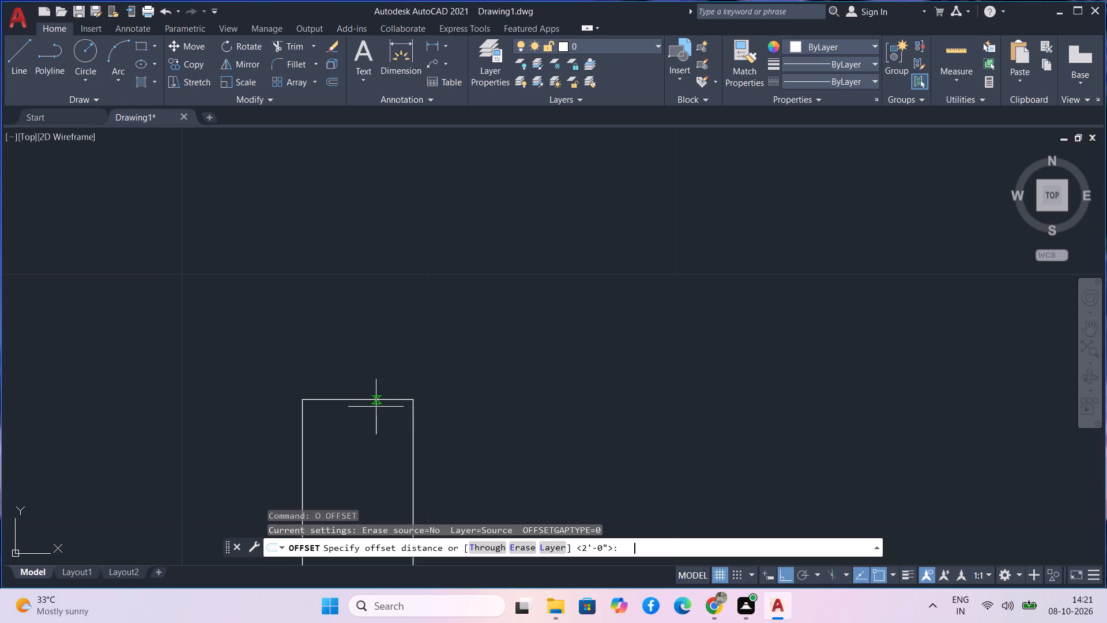
key(2)
key(shift+quotedbl)
key(Return)
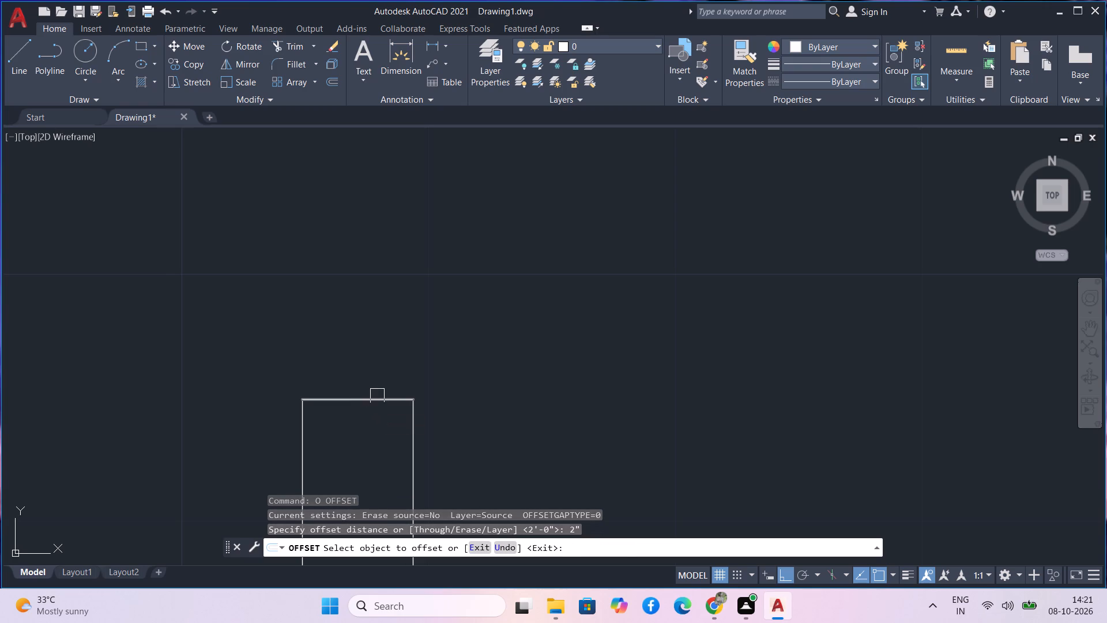
click(377, 396)
click(378, 418)
scroll(378, 418, down, 3)
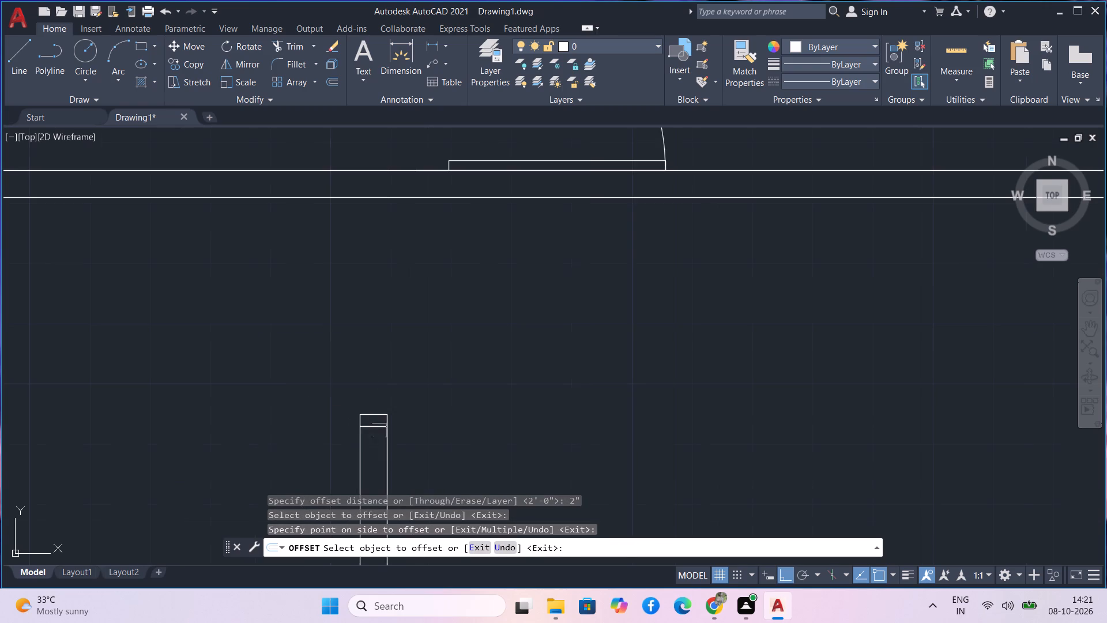
key(Escape)
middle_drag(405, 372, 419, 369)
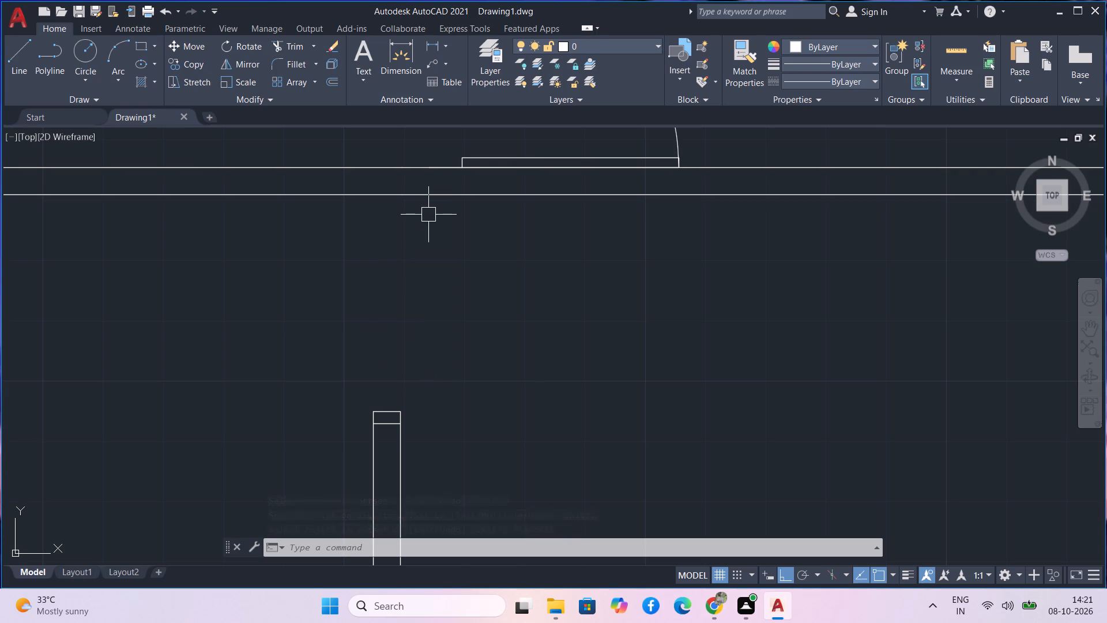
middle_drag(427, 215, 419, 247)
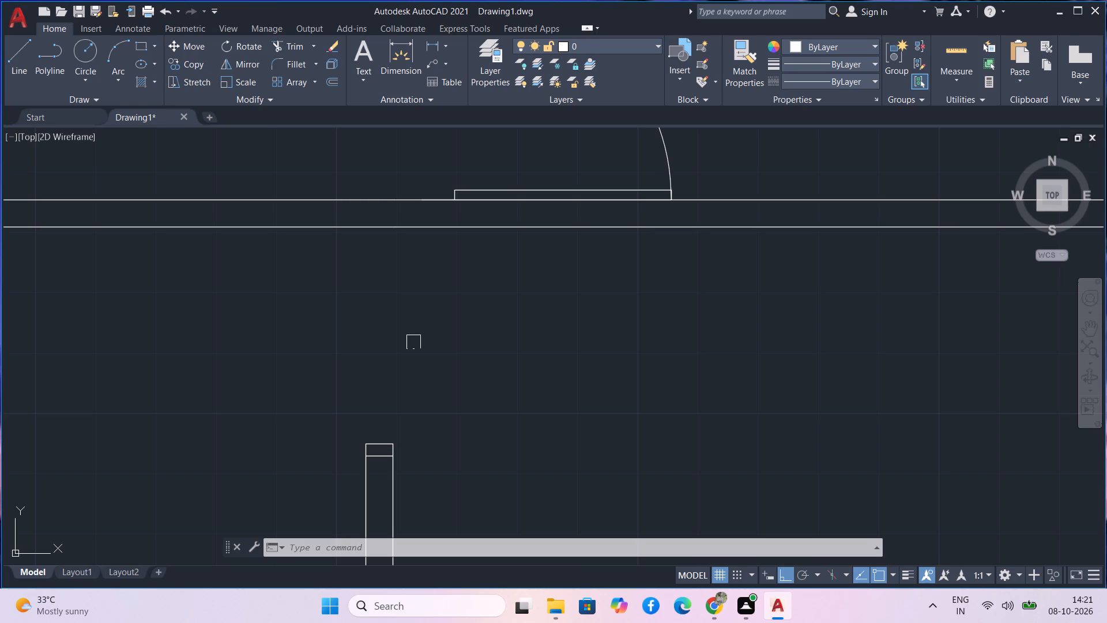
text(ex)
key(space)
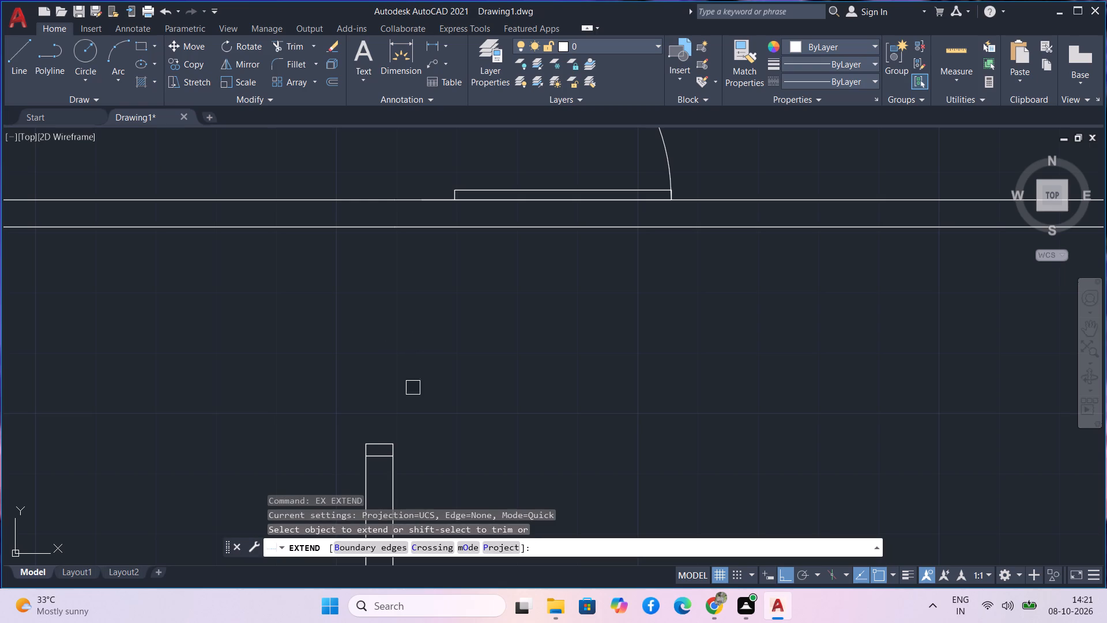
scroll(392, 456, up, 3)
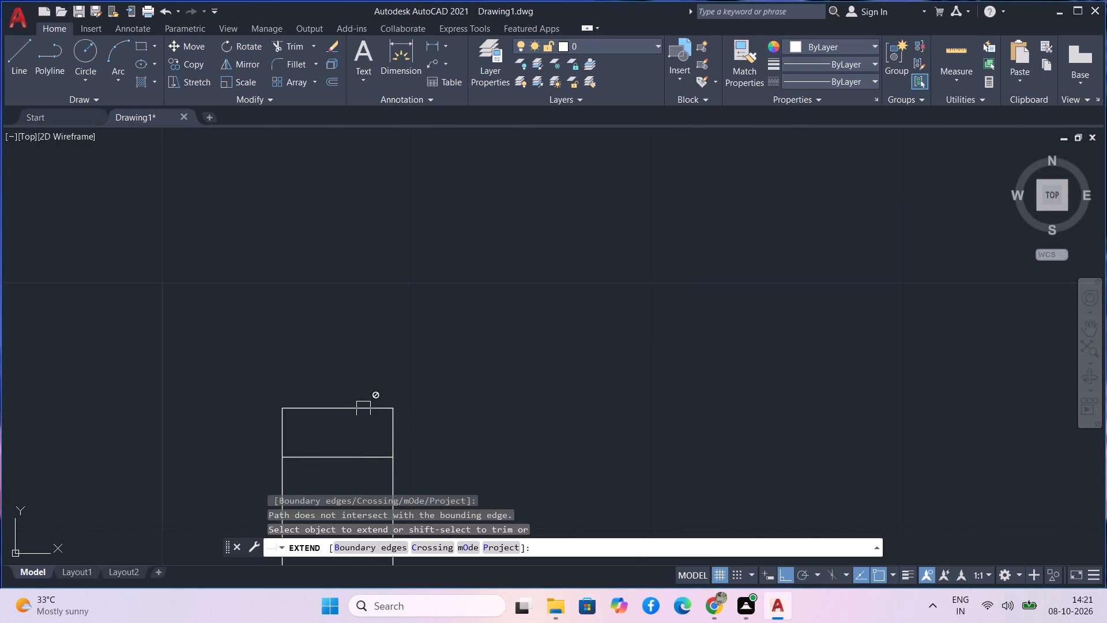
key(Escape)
Trim away the eastern wall's original end line and extend both its wall lines north to the northern wall.
text(tr)
key(space)
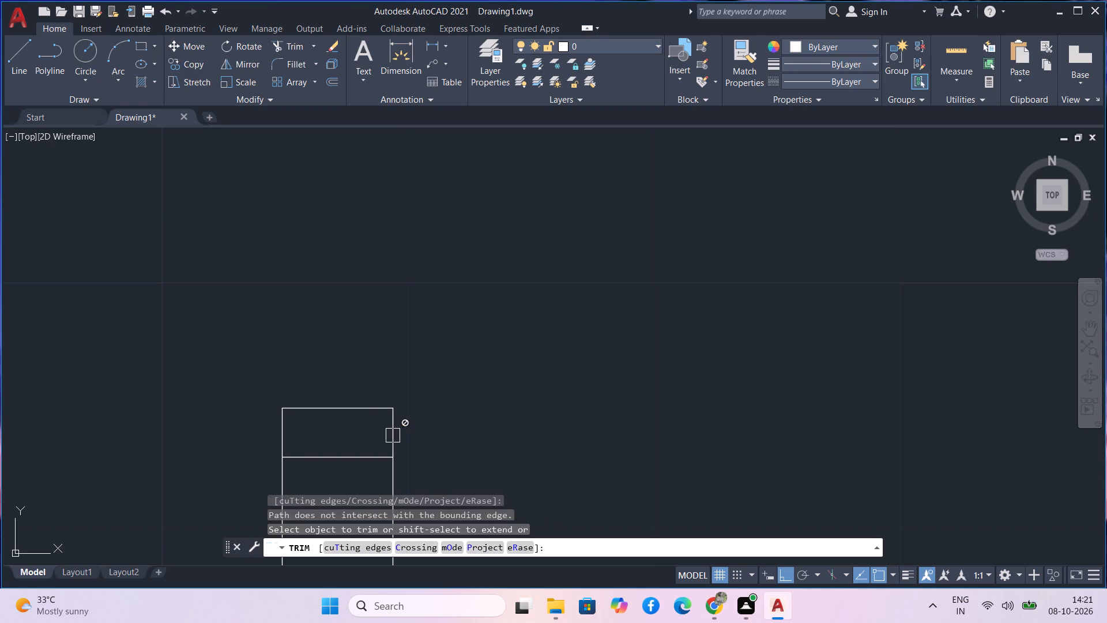
shift+scroll(398, 382, down, 3)
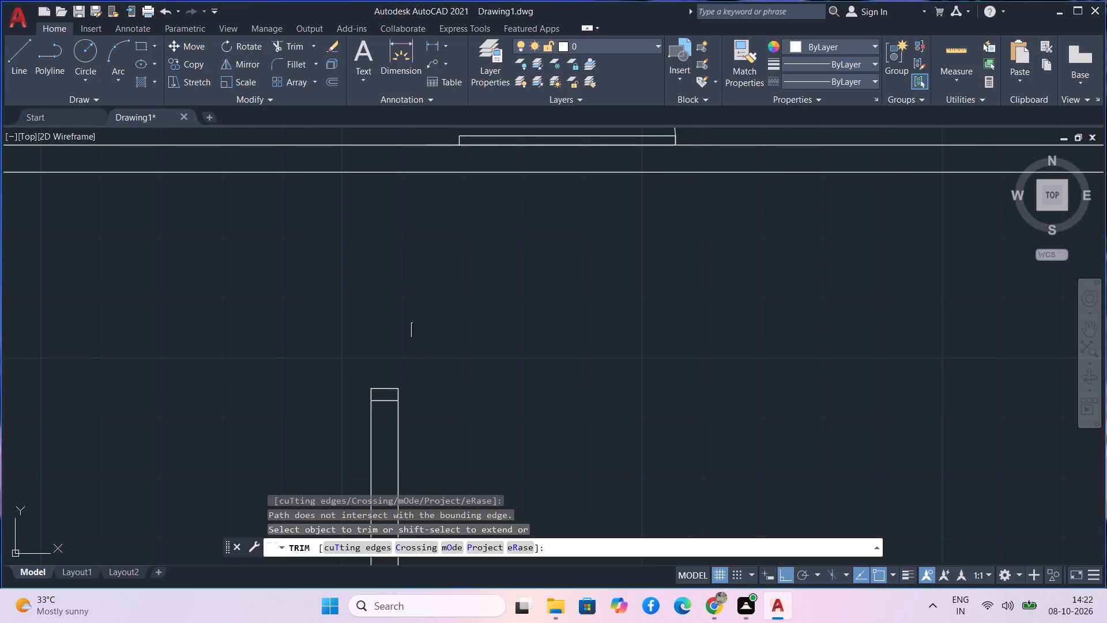
click(382, 383)
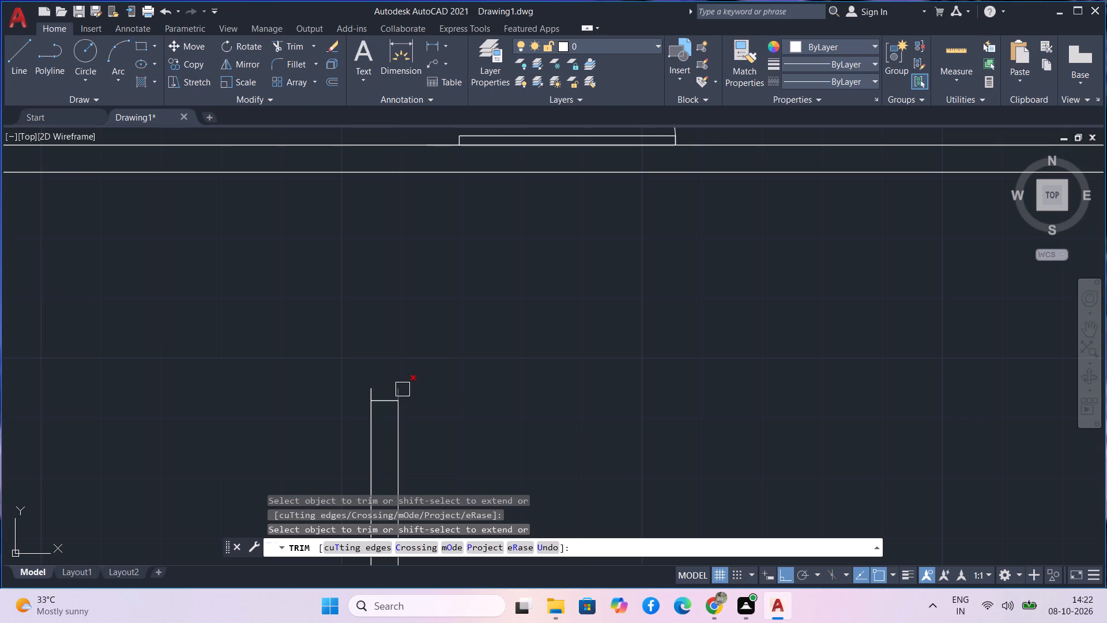
shift+click(402, 388)
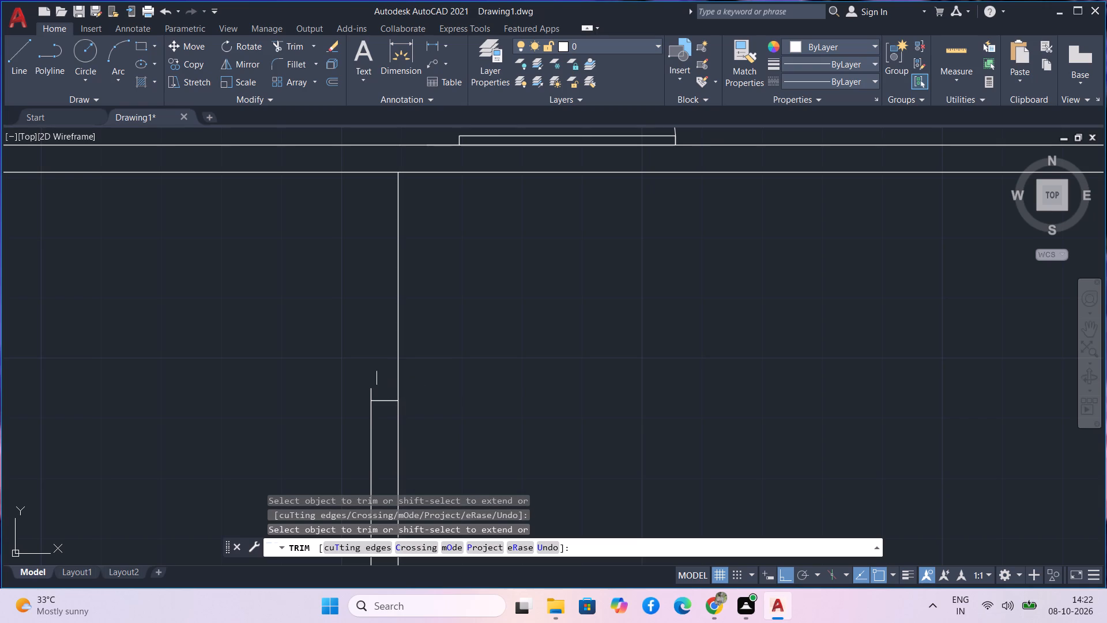
shift+click(378, 384)
middle_drag(445, 315, 446, 352)
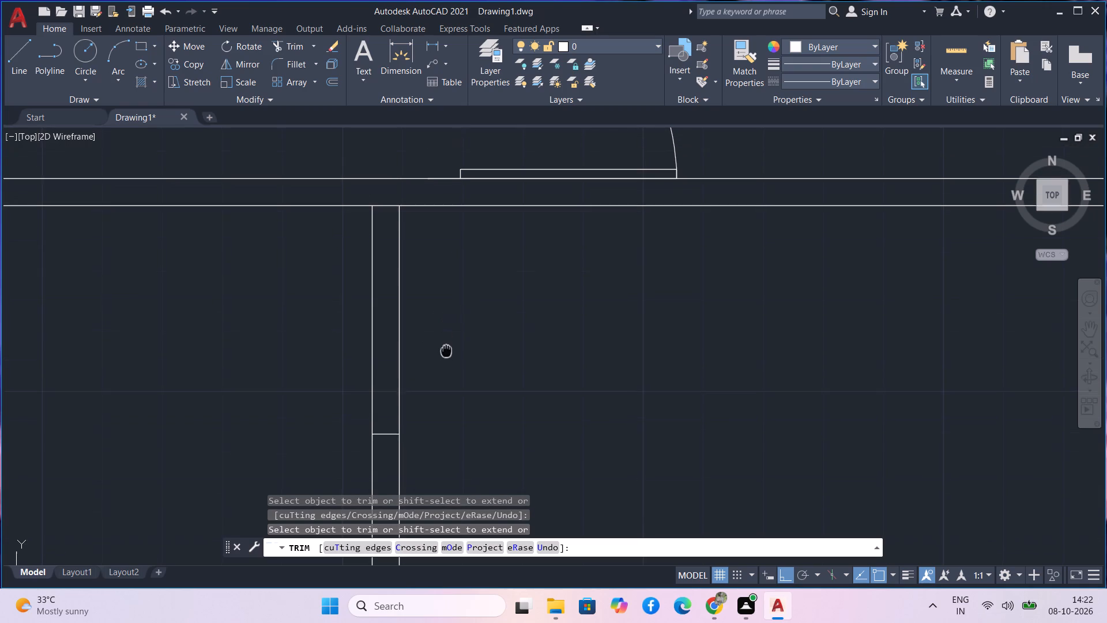
middle_drag(446, 352, 446, 355)
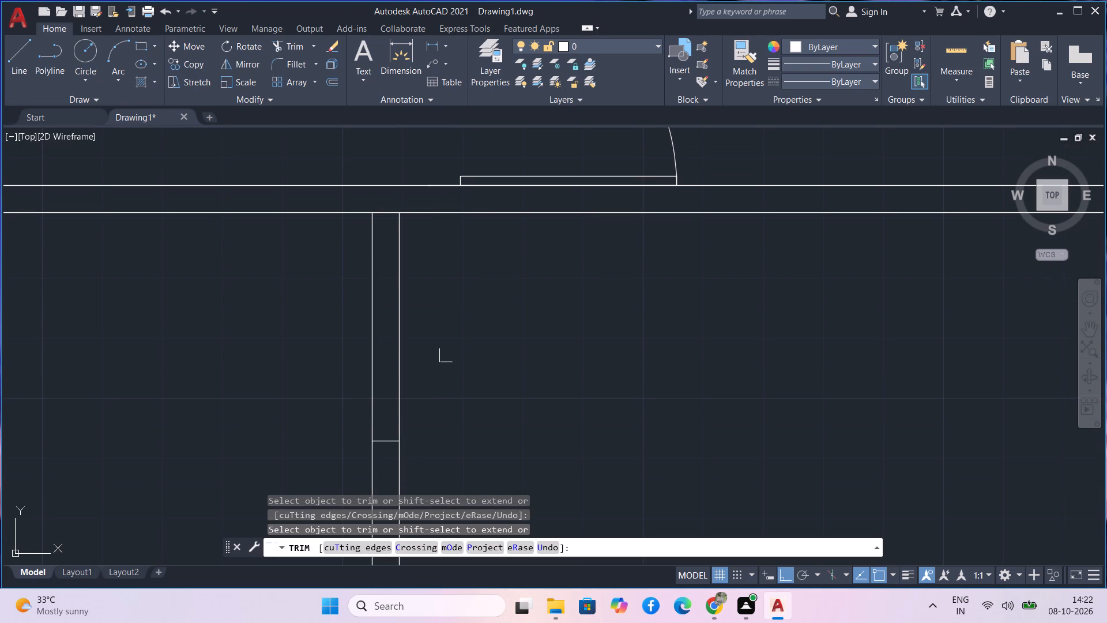
key(Escape)
Offset the remaining short crossline in the central room's eastern wall 2" north.
text(o)
key(space)
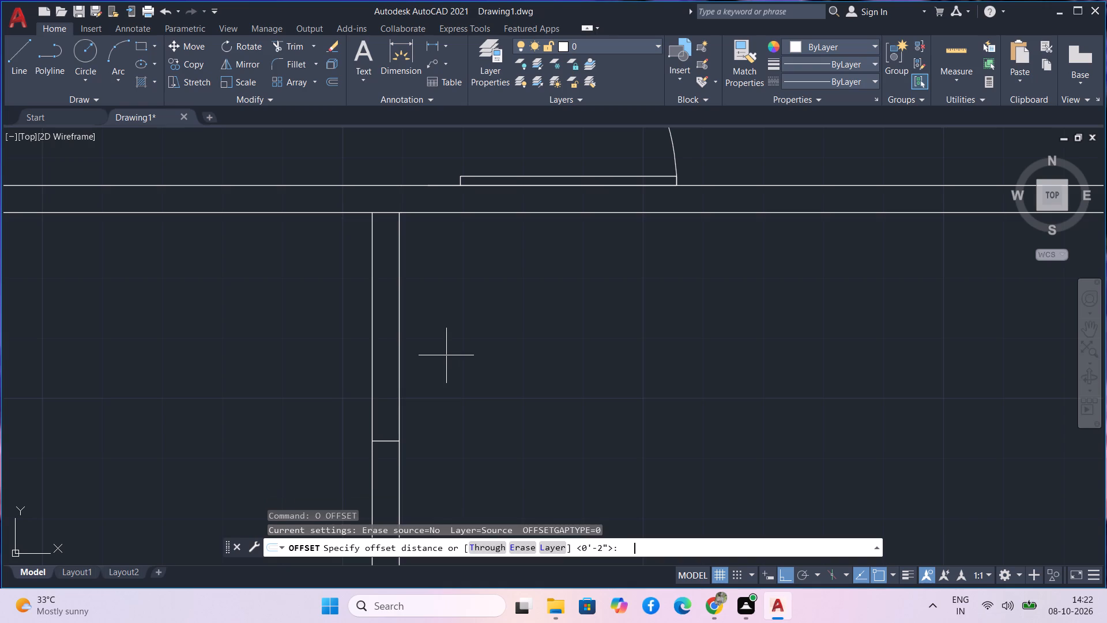
key(Return)
text(2")
key(Return)
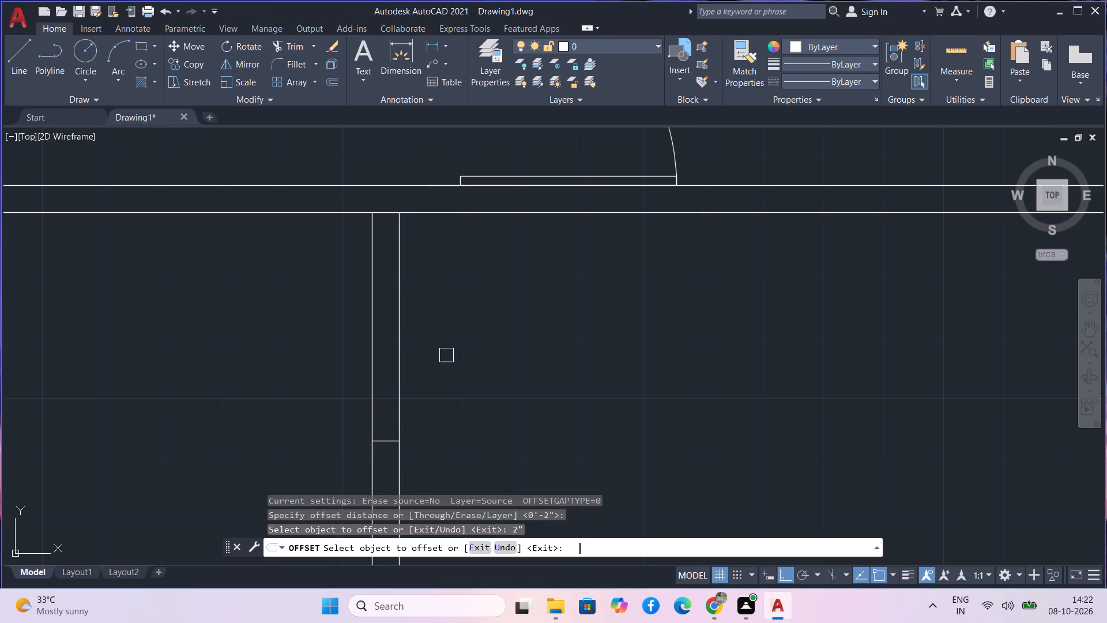
click(385, 445)
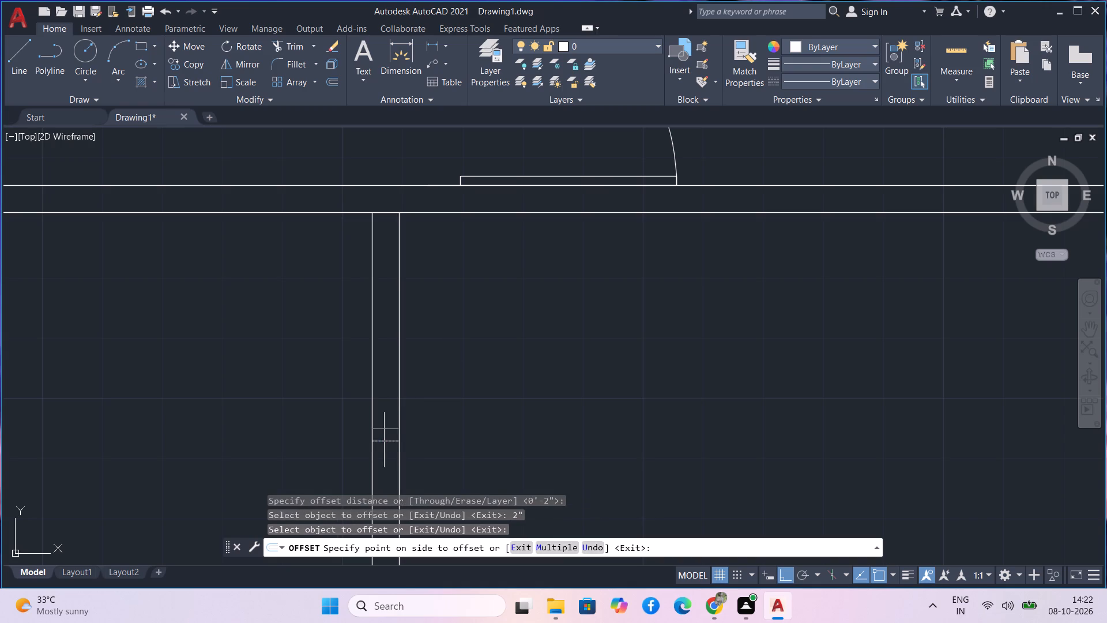
click(387, 425)
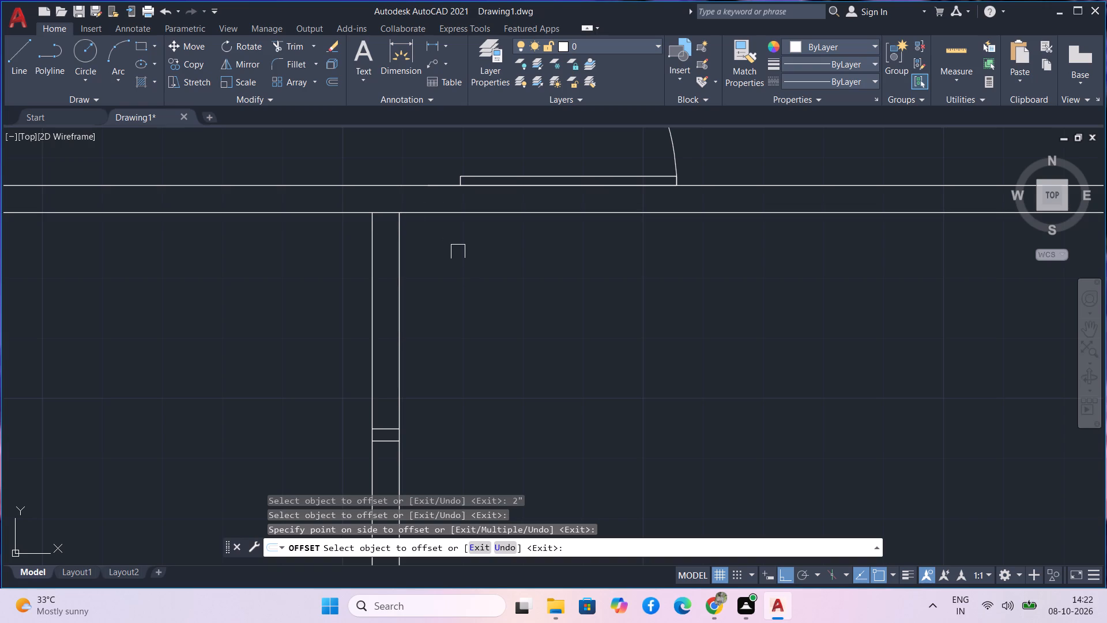
key(Escape)
Offset the lower line of the central room's northern wall 2" south at the top of the eastern wall.
text(o 1)
key(BackSpace)
key(2)
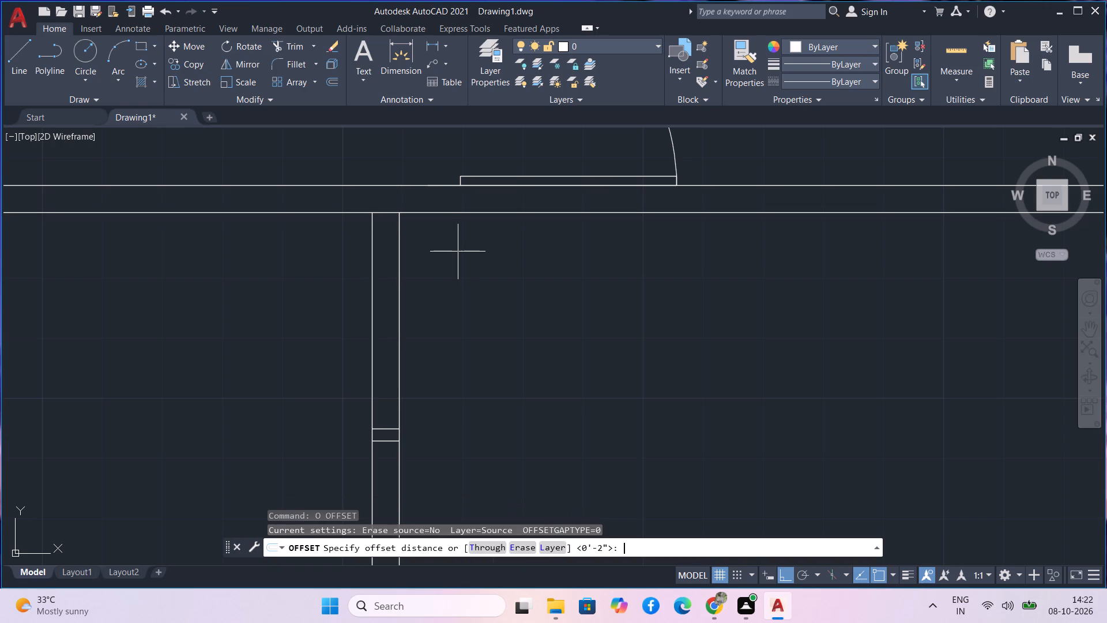
key(shift+quotedbl)
key(Return)
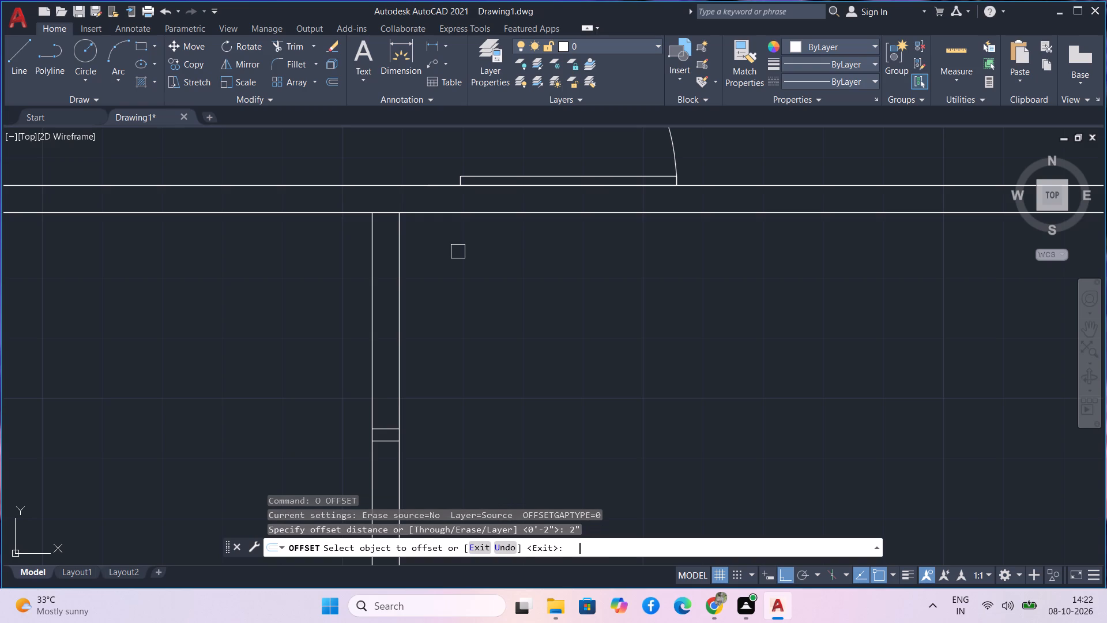
click(385, 212)
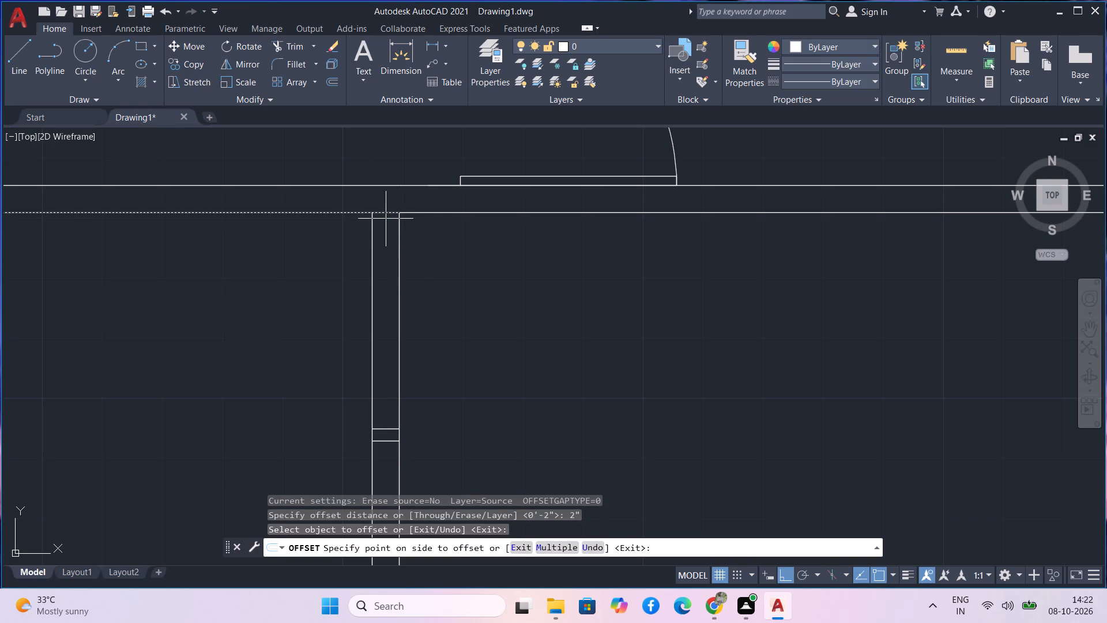
click(389, 240)
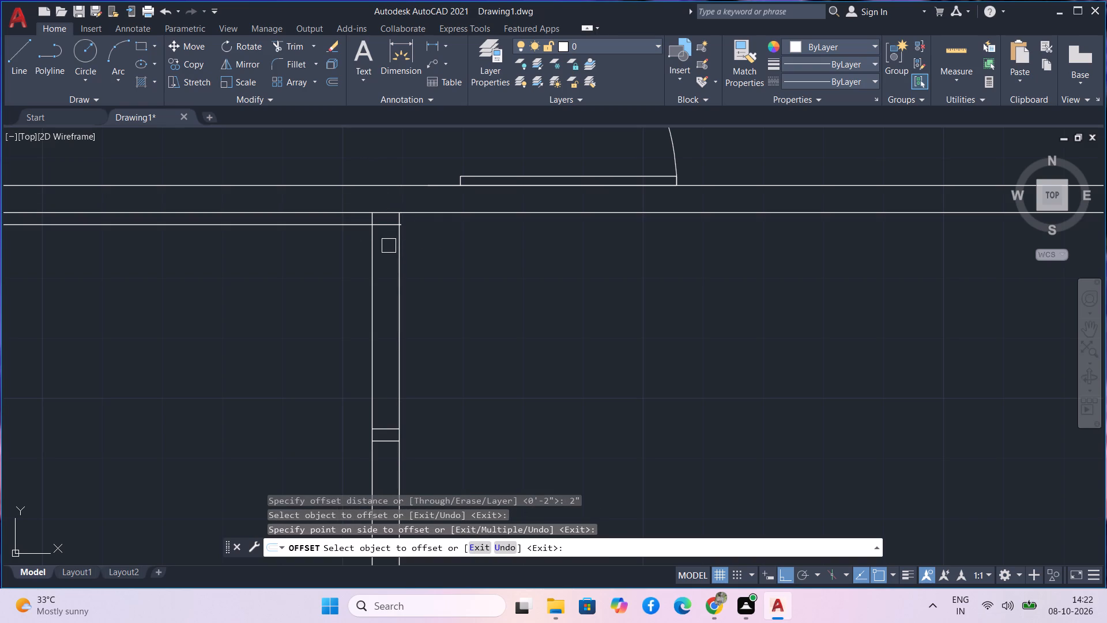
key(Escape)
Trim the new offset line west of the eastern wall and cut both wall lines between the jambs to open the doorway.
text(tr)
key(space)
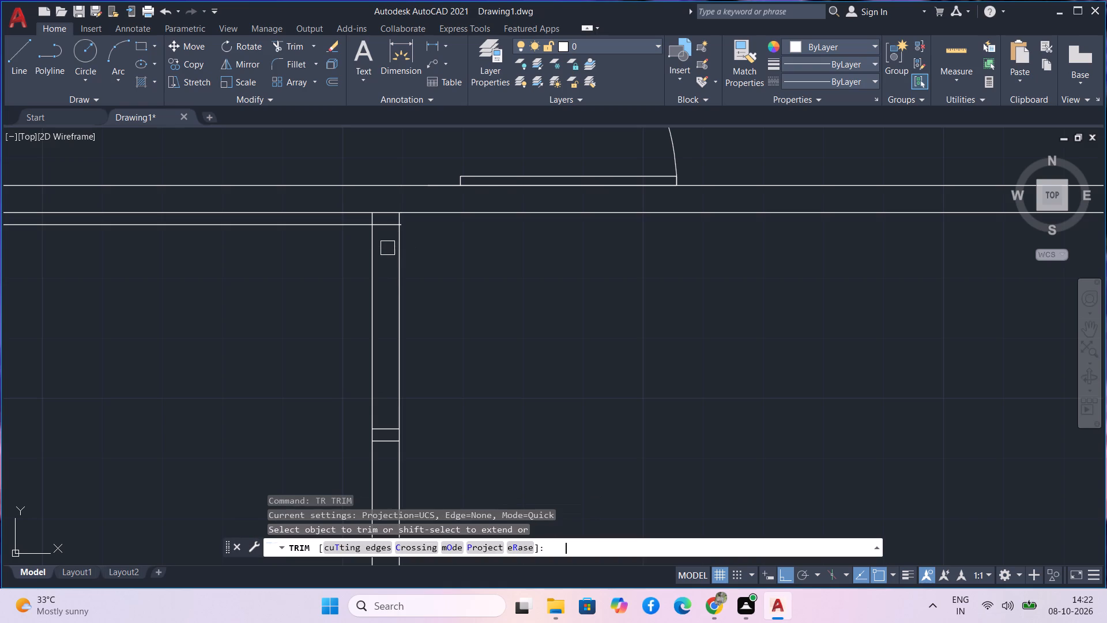
click(340, 223)
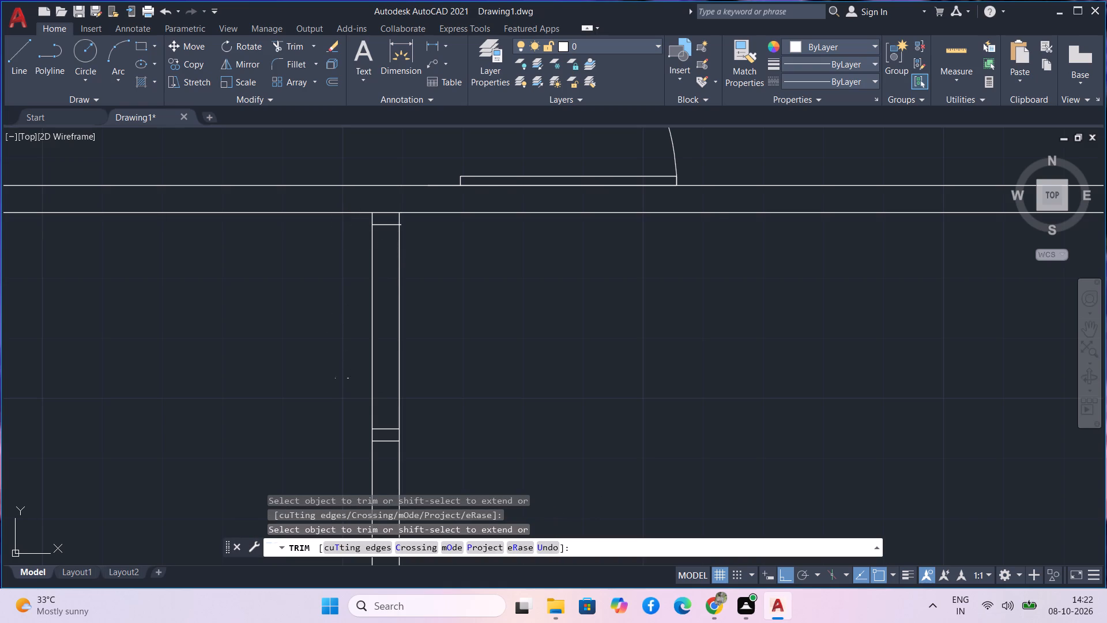
scroll(345, 402, down, 2)
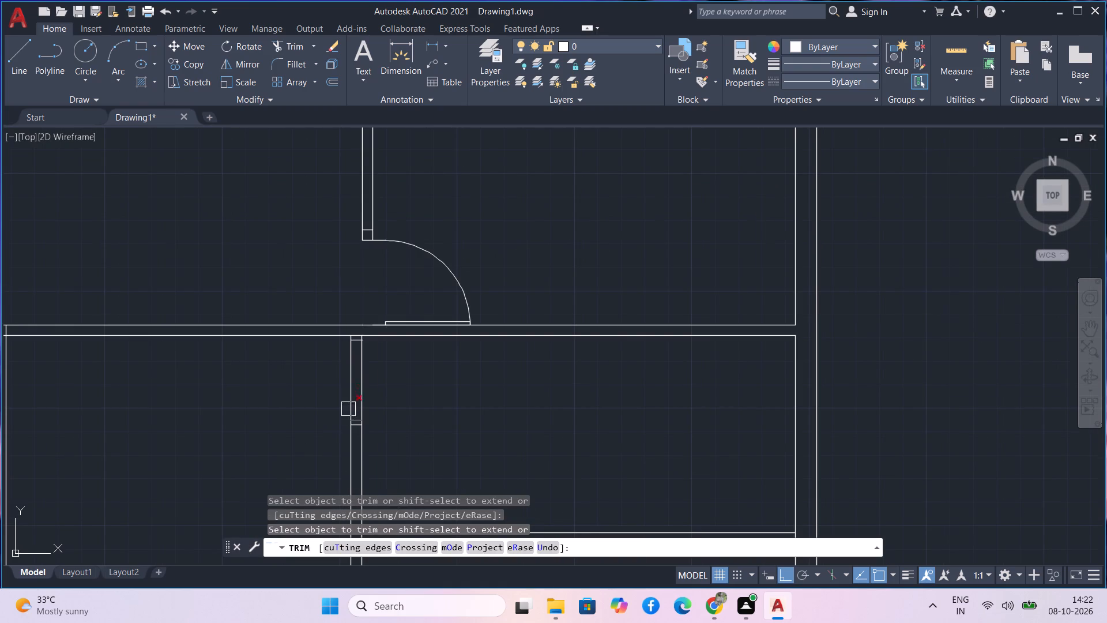
drag(323, 389, 377, 385)
middle_drag(379, 483, 375, 374)
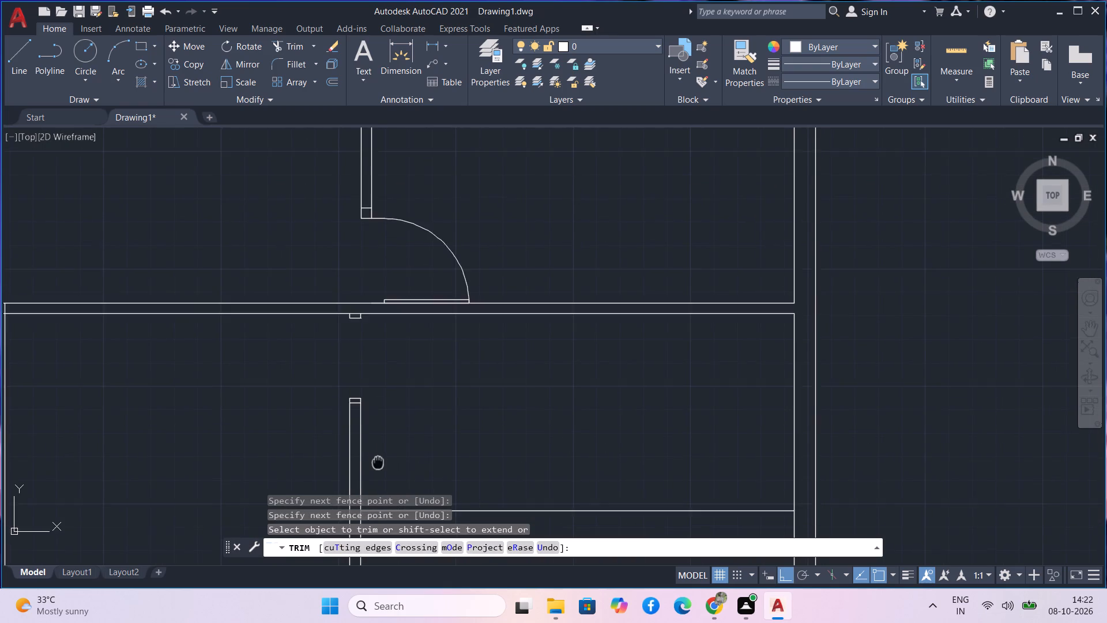
middle_drag(375, 374, 372, 346)
scroll(389, 482, down, 2)
middle_click(387, 465)
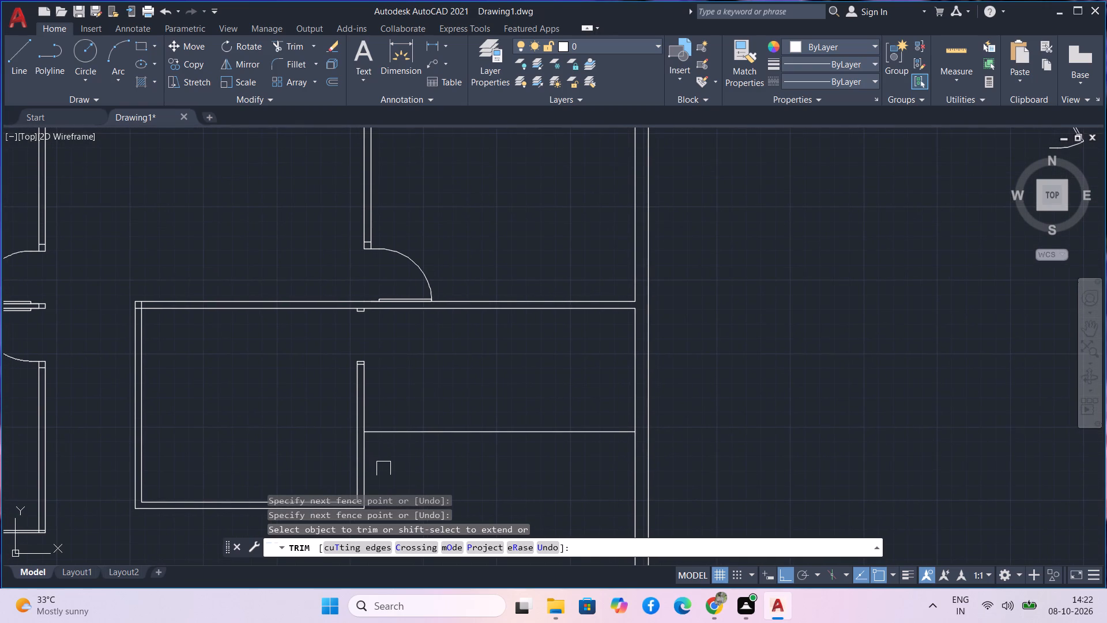
scroll(495, 225, down, 2)
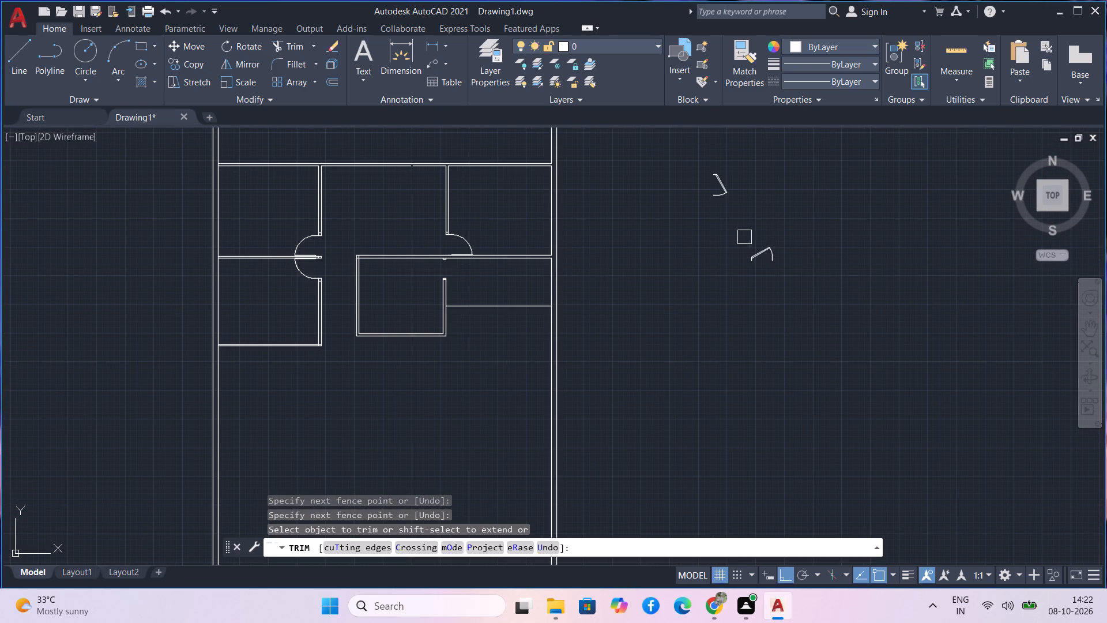
drag(735, 230, 729, 208)
drag(719, 167, 717, 162)
key(Escape)
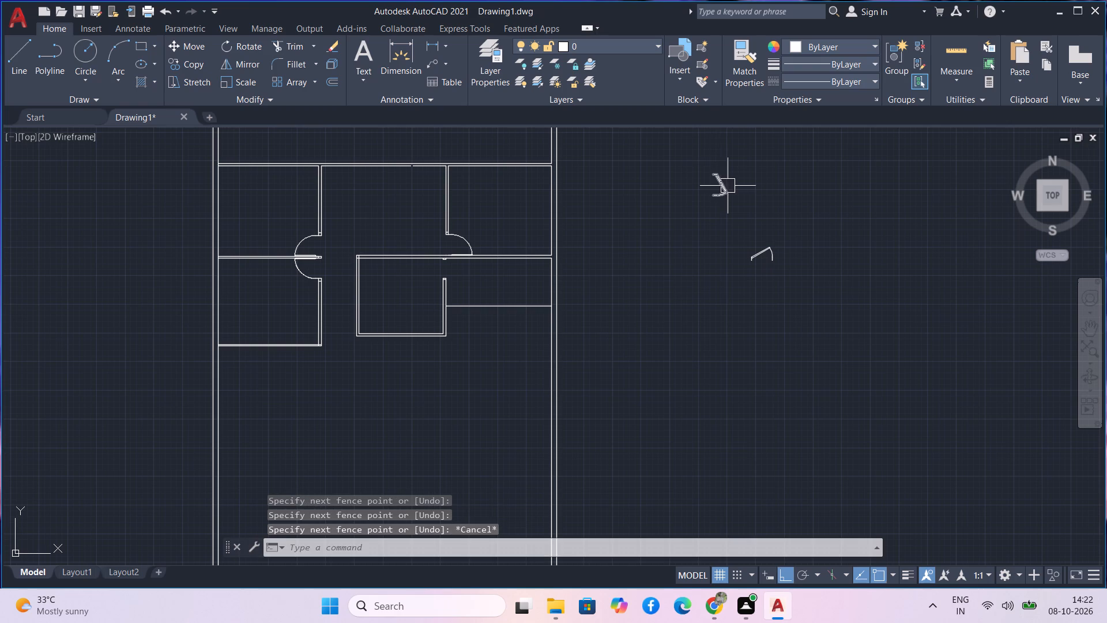
Copy the upper spare door east of the plan by its frame end onto the eastern corner of the doorway's northern jamb, with Ortho off.
drag(747, 211, 726, 167)
click(705, 163)
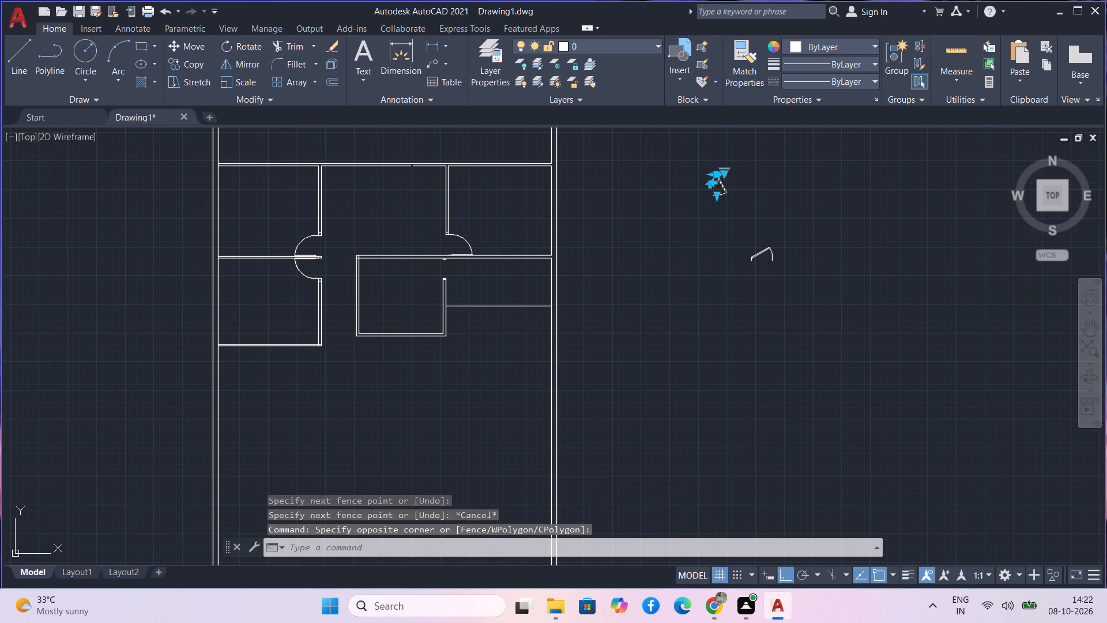
text(co)
key(space)
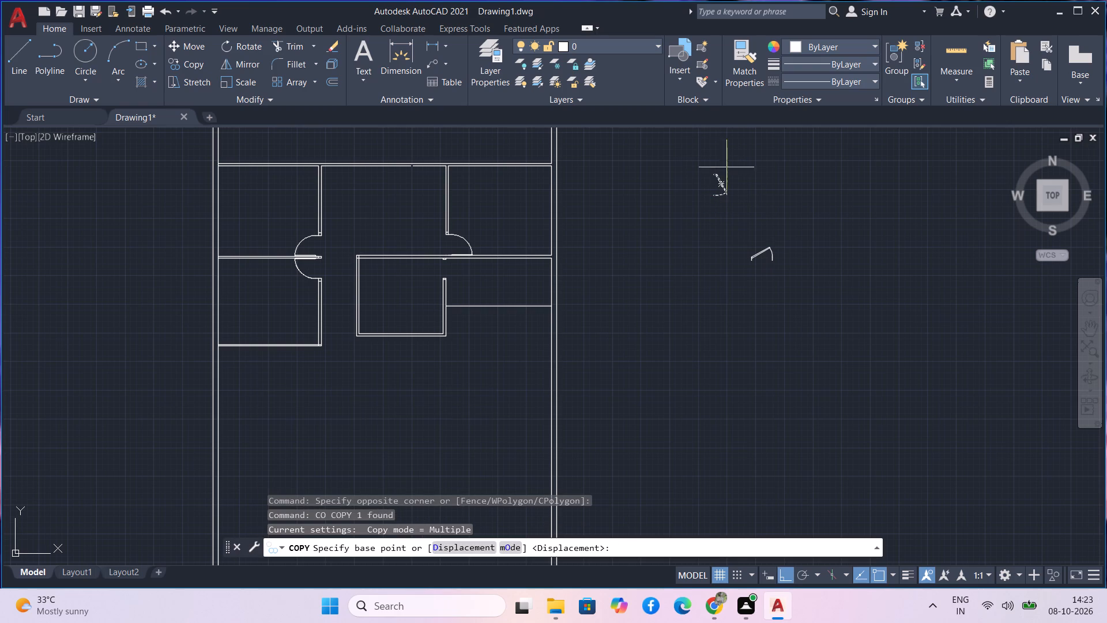
scroll(720, 177, up, 4)
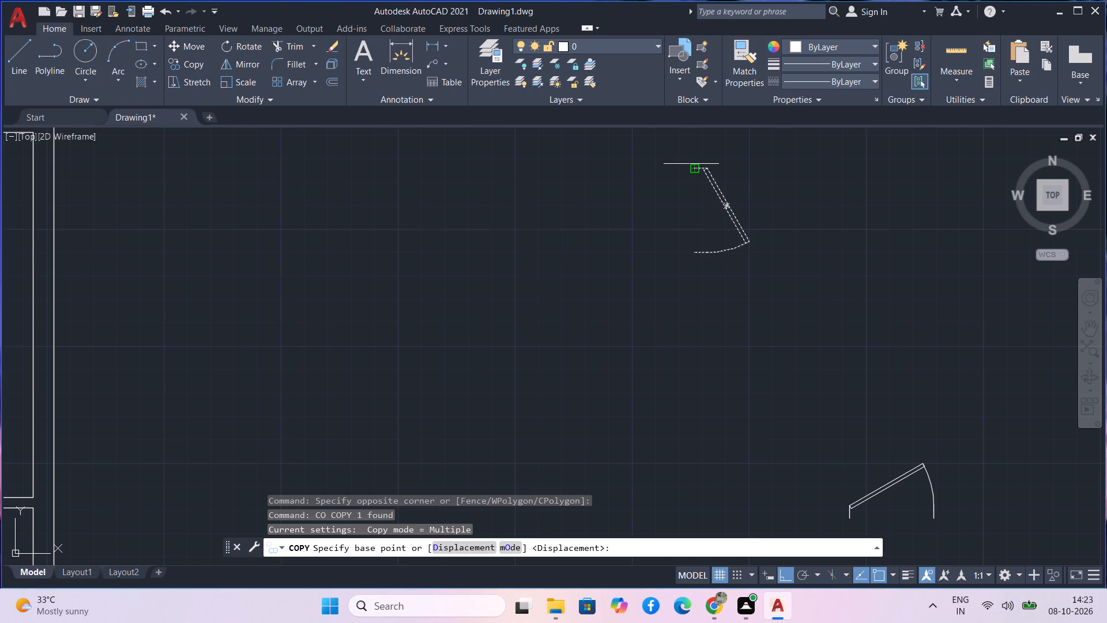
click(691, 164)
scroll(418, 212, down, 1)
middle_drag(418, 212, 521, 271)
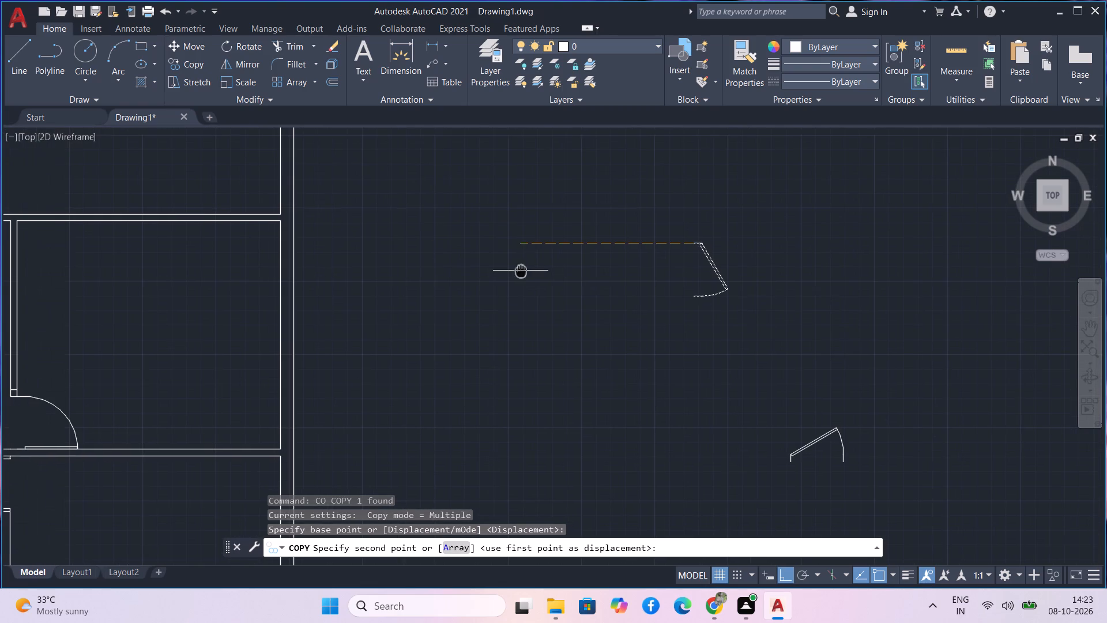
key(F8)
middle_drag(357, 303, 631, 224)
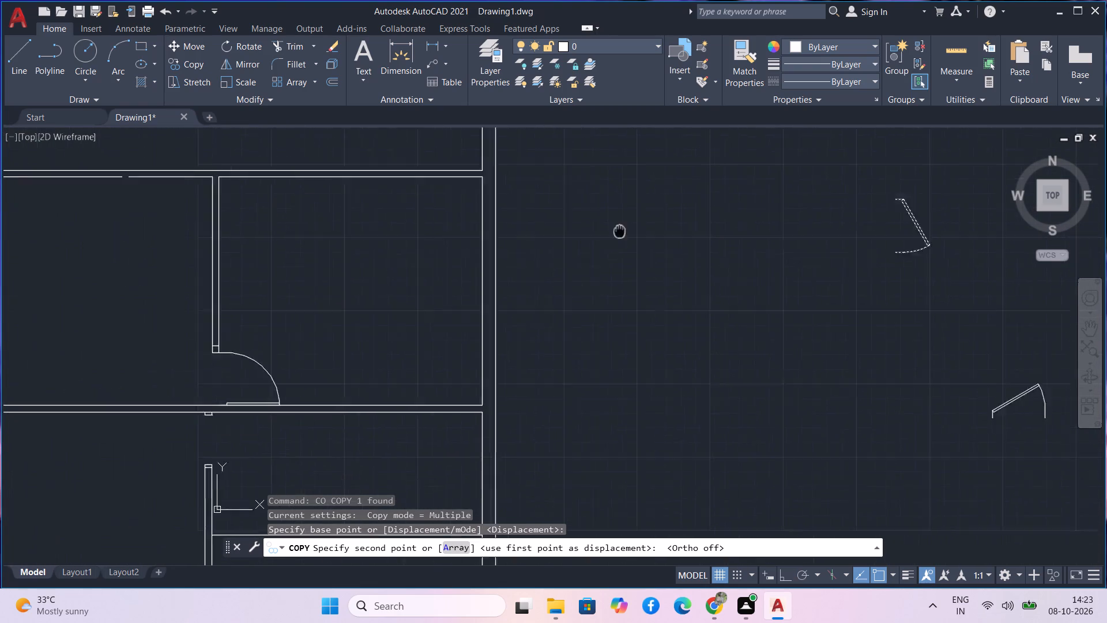
middle_drag(631, 224, 657, 202)
scroll(325, 366, up, 1)
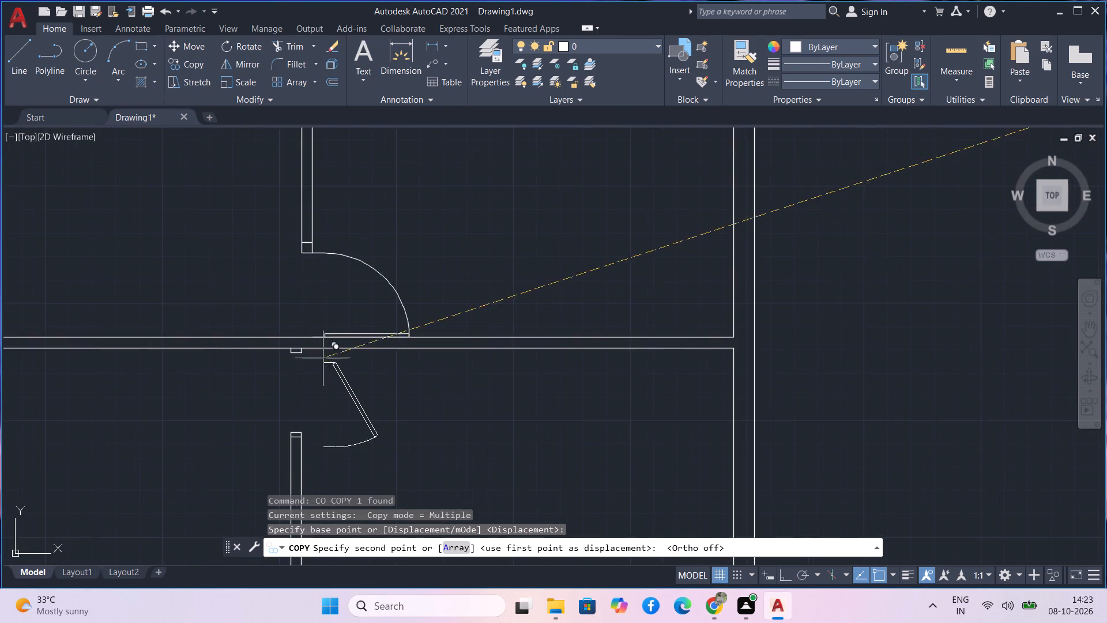
scroll(323, 351, up, 1)
middle_drag(323, 367, 340, 295)
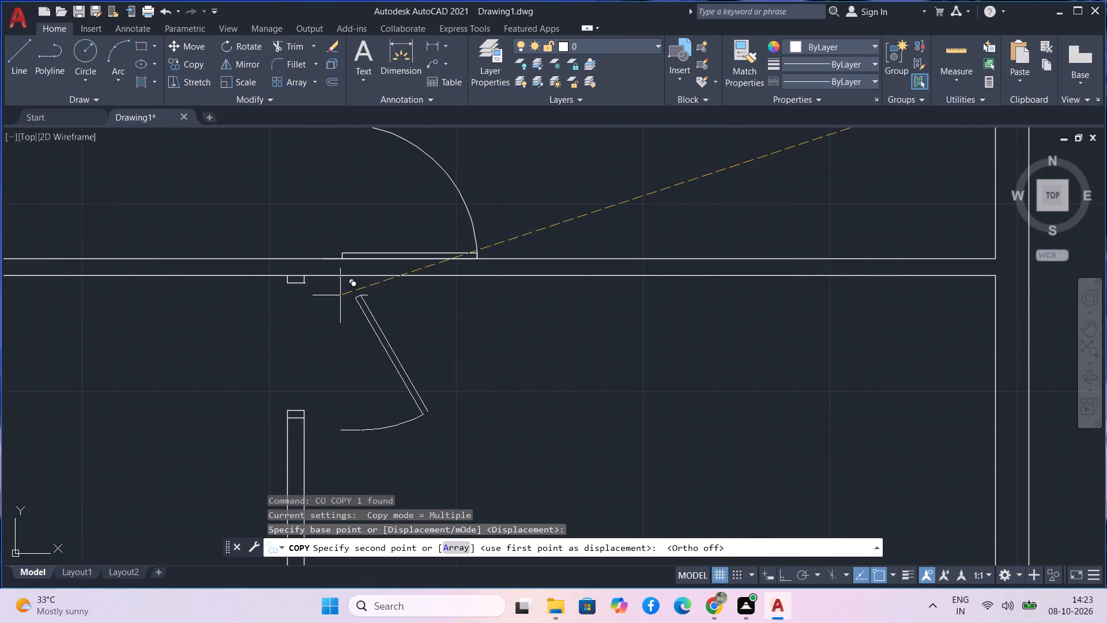
scroll(308, 314, up, 3)
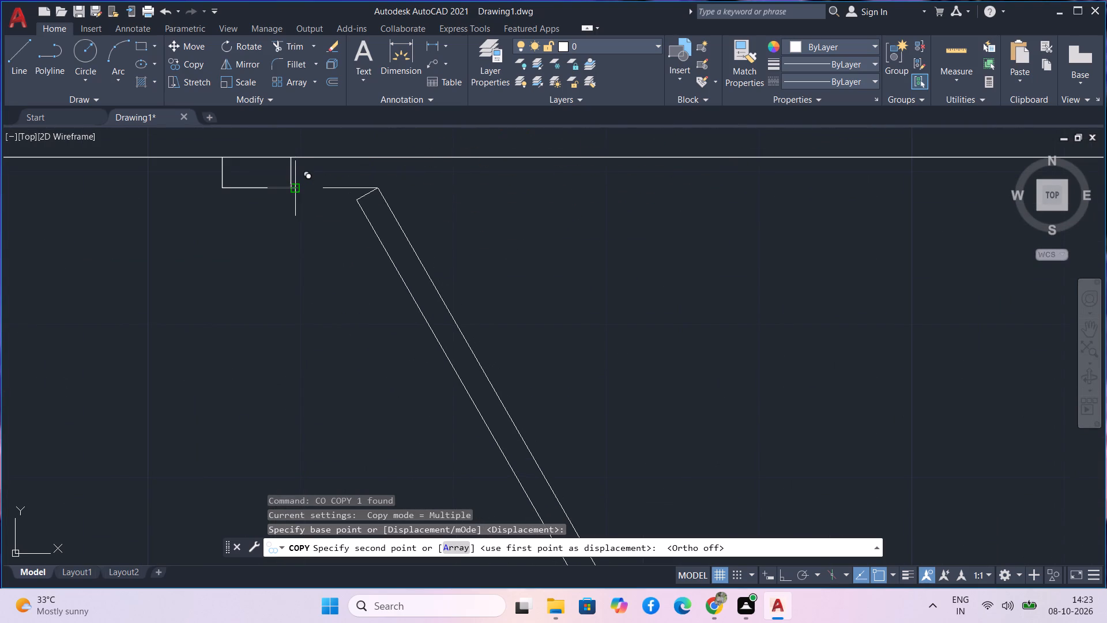
scroll(293, 187, down, 2)
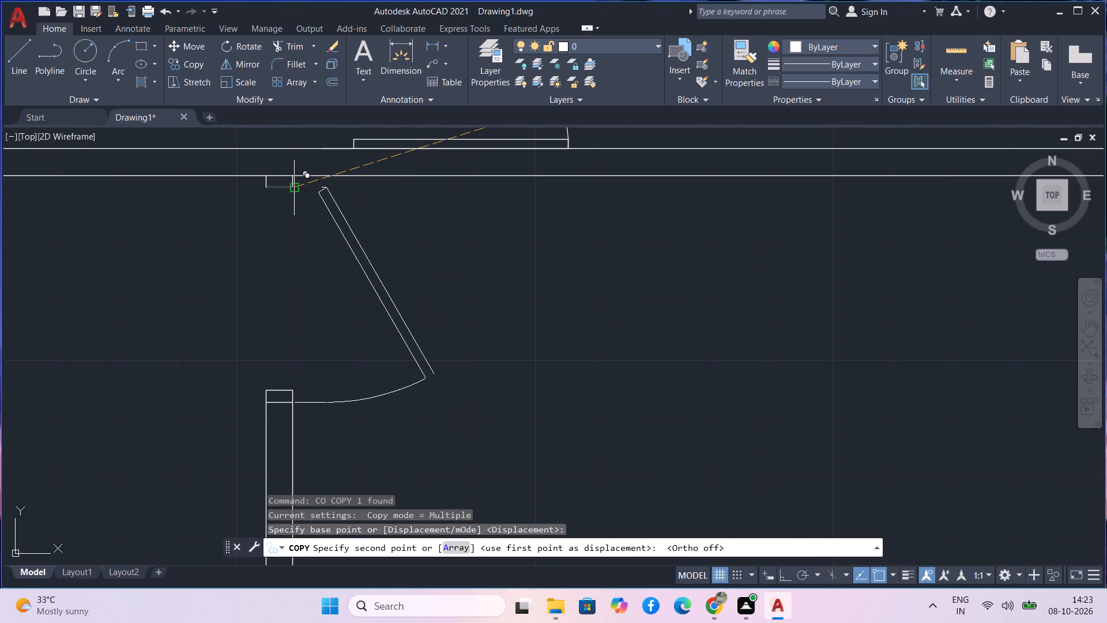
click(293, 187)
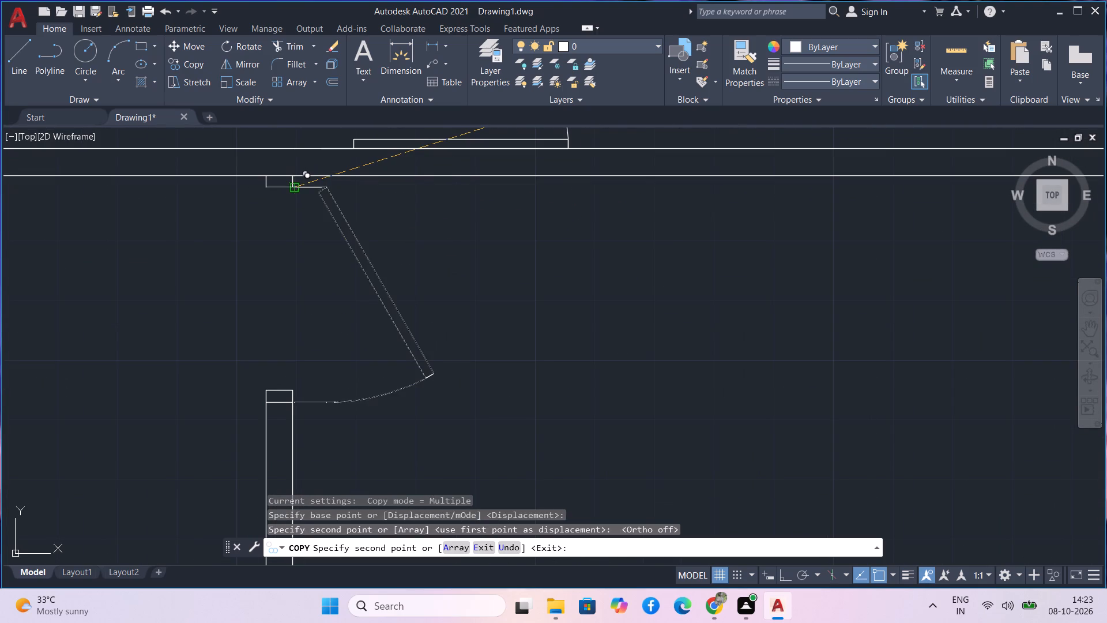
key(Escape)
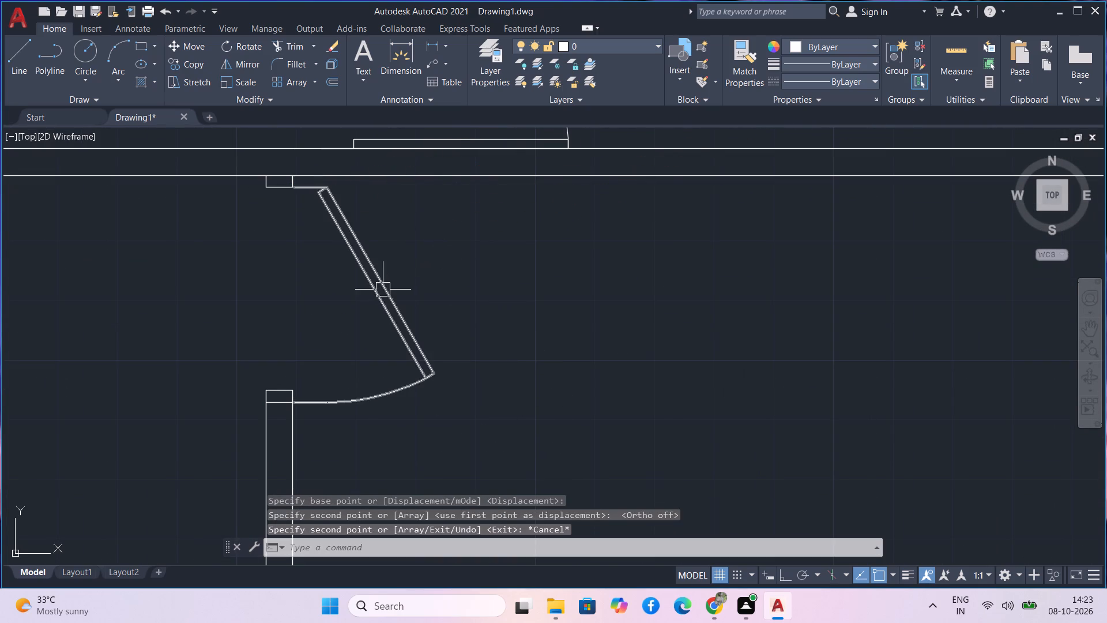
Set the copied door in the central room's eastern wall to Open 90º.
click(382, 290)
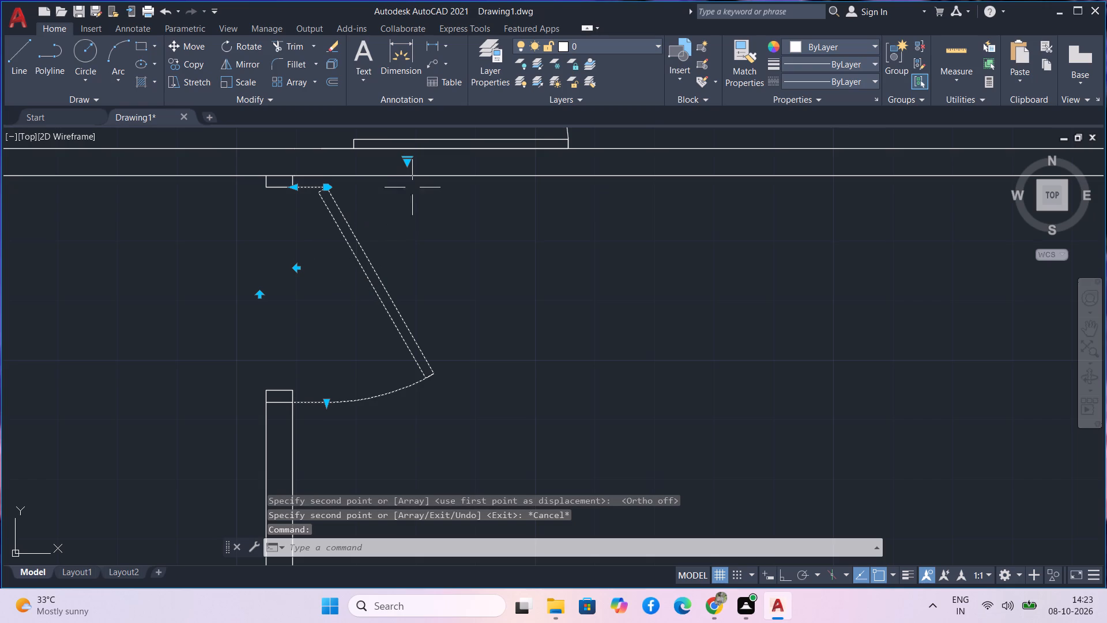
click(409, 160)
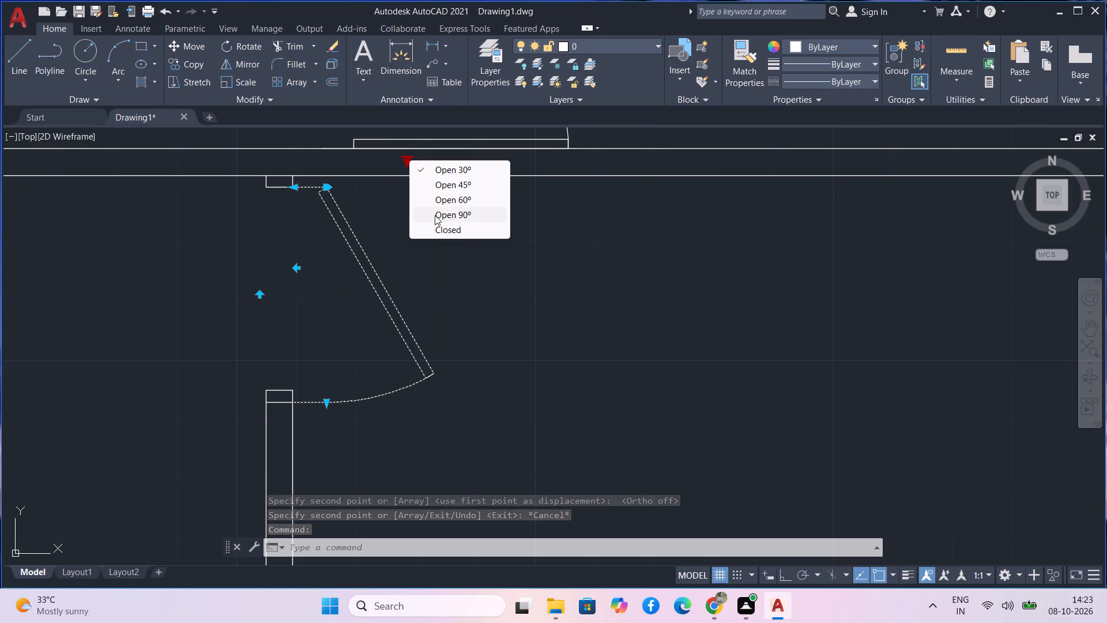
click(435, 215)
scroll(481, 379, down, 3)
key(Escape)
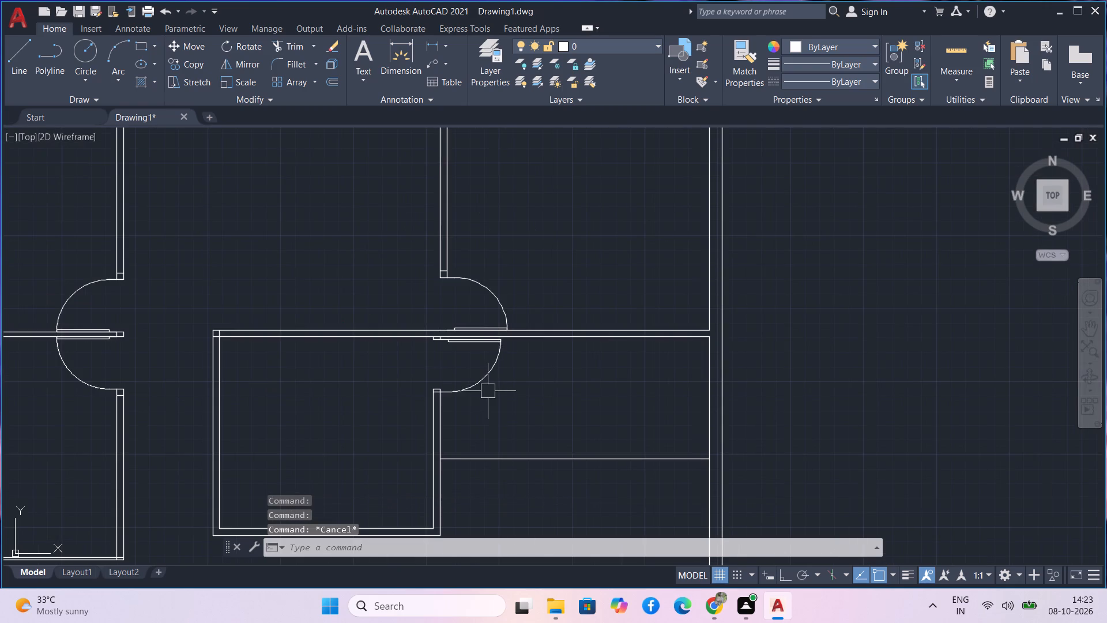
Offset the single partition line between the central room's eastern wall and the outer wall 4.5" south.
scroll(493, 404, down, 1)
middle_drag(496, 408, 425, 332)
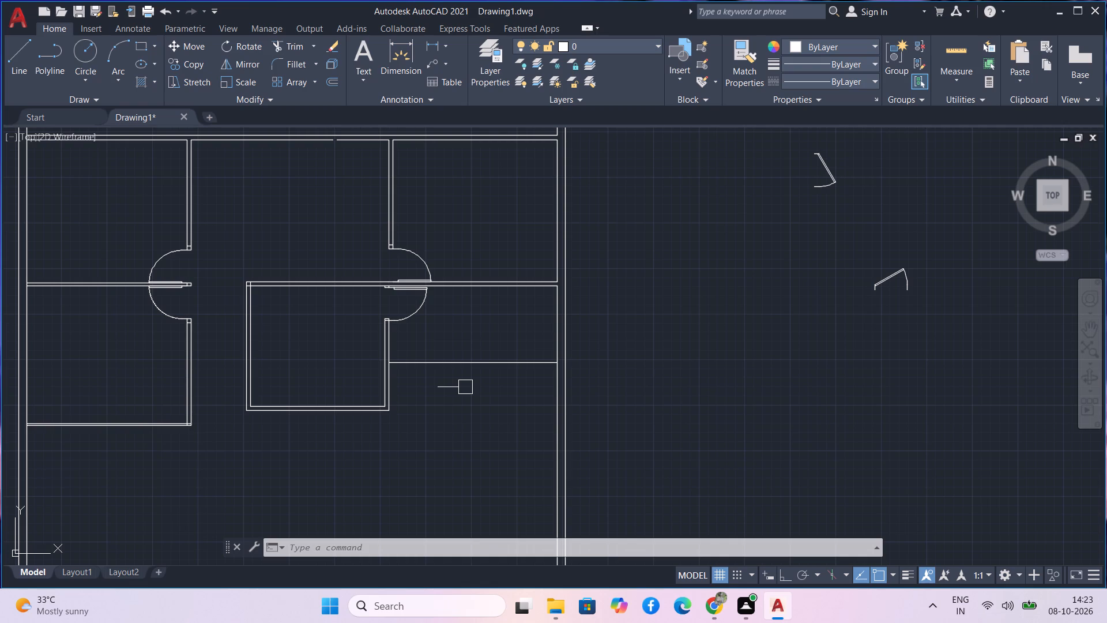
text(oc)
key(space)
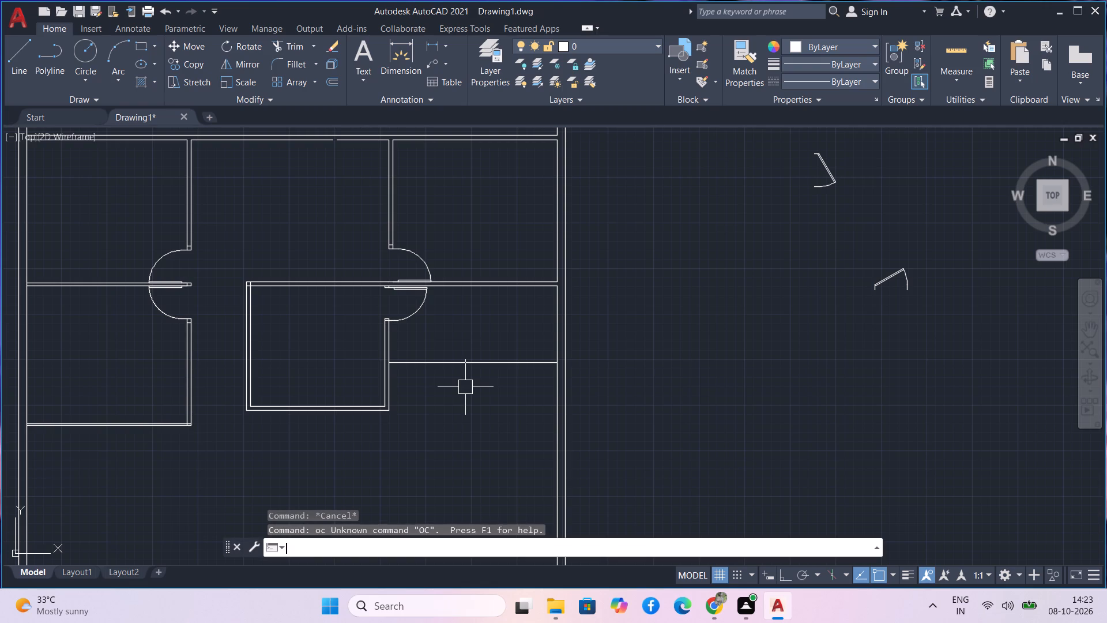
text(o)
key(space)
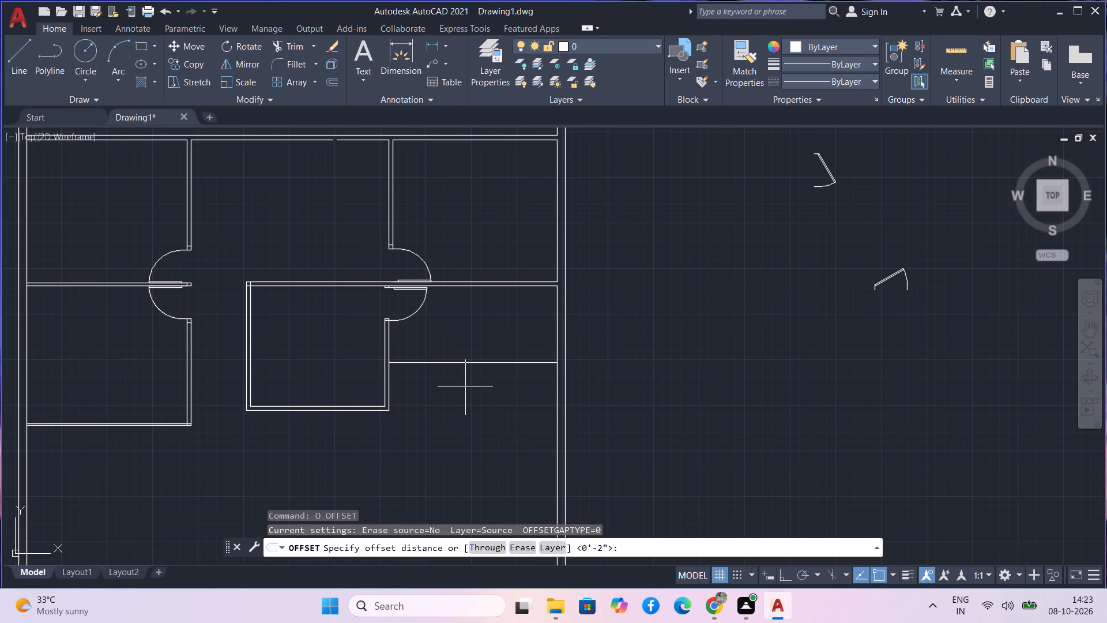
text(4.5)
key(Return)
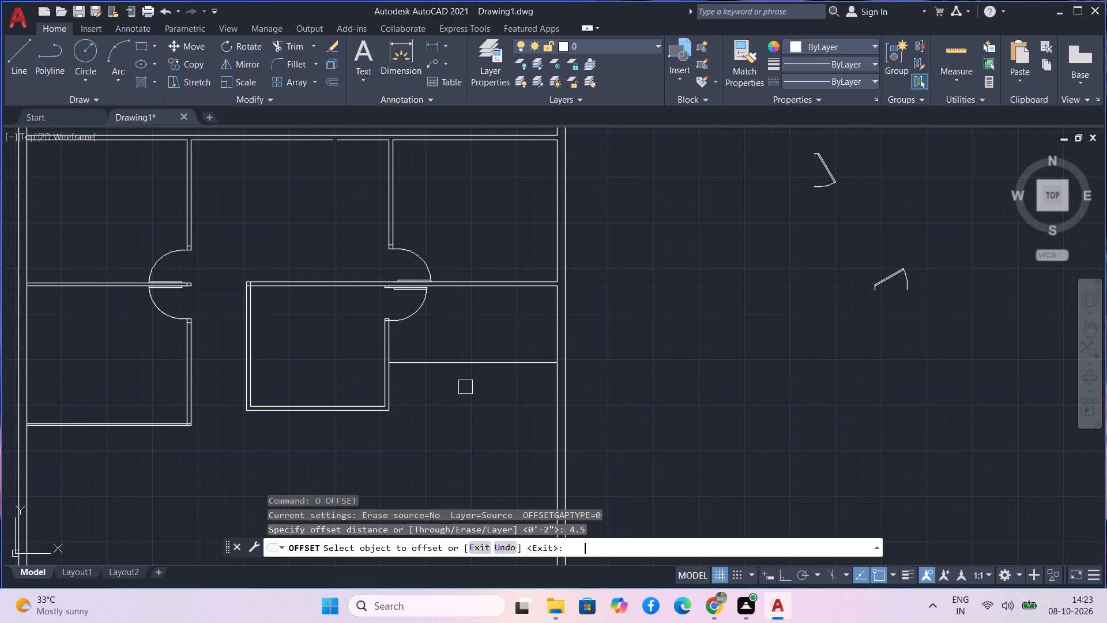
click(475, 359)
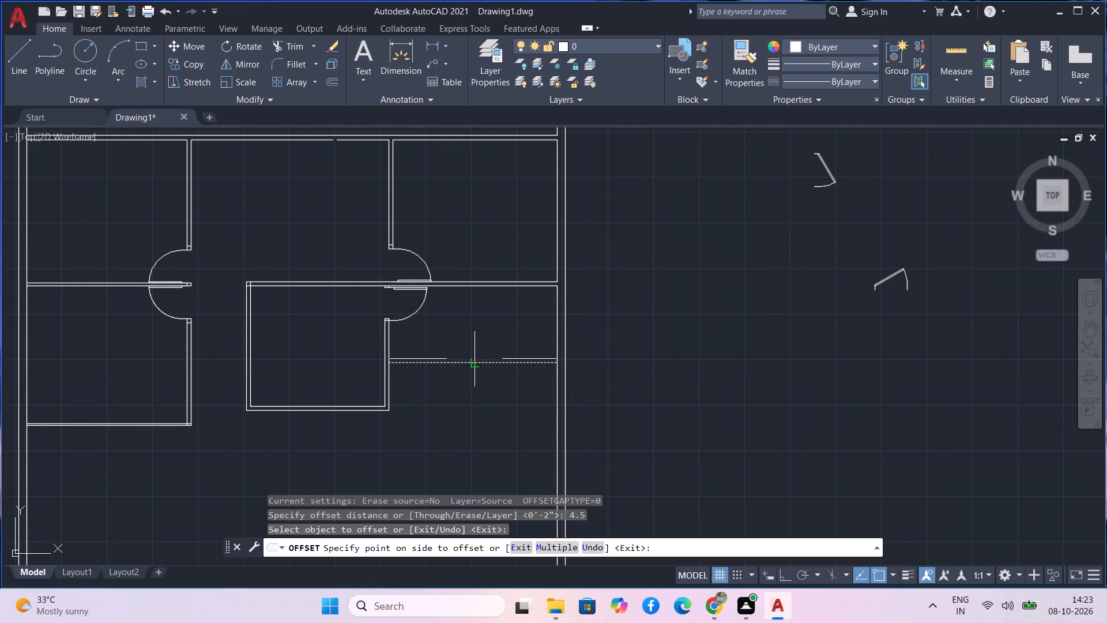
click(473, 382)
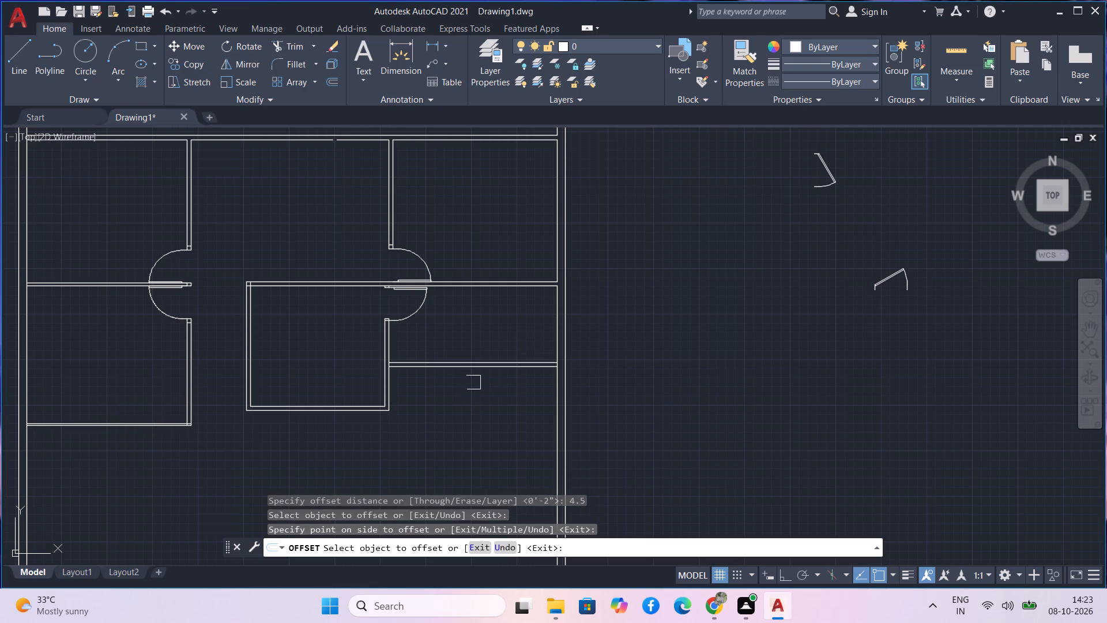
key(Escape)
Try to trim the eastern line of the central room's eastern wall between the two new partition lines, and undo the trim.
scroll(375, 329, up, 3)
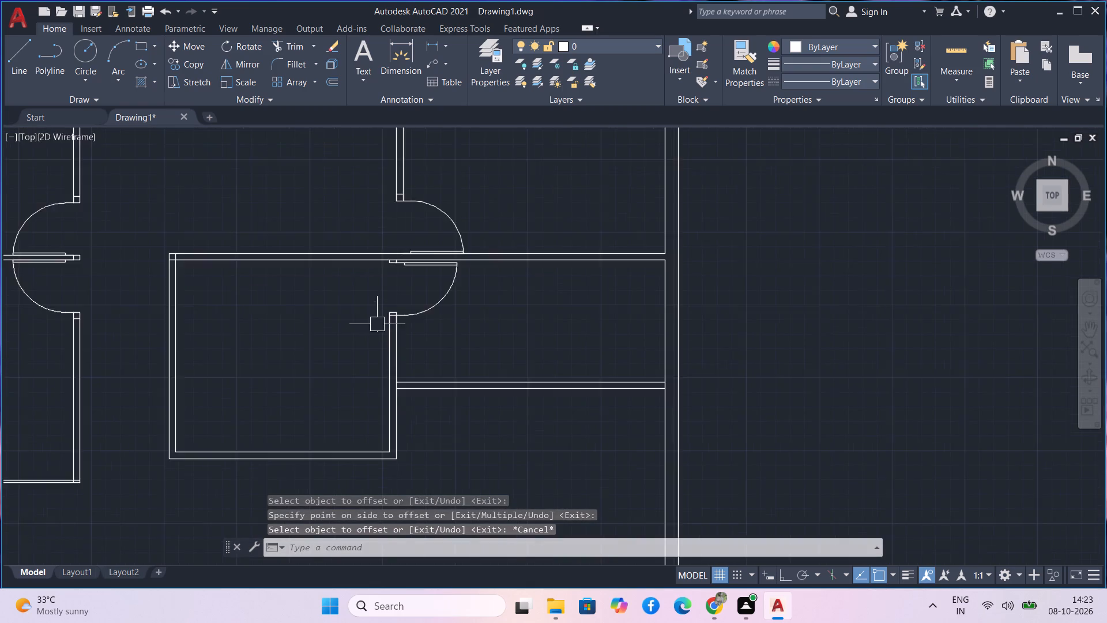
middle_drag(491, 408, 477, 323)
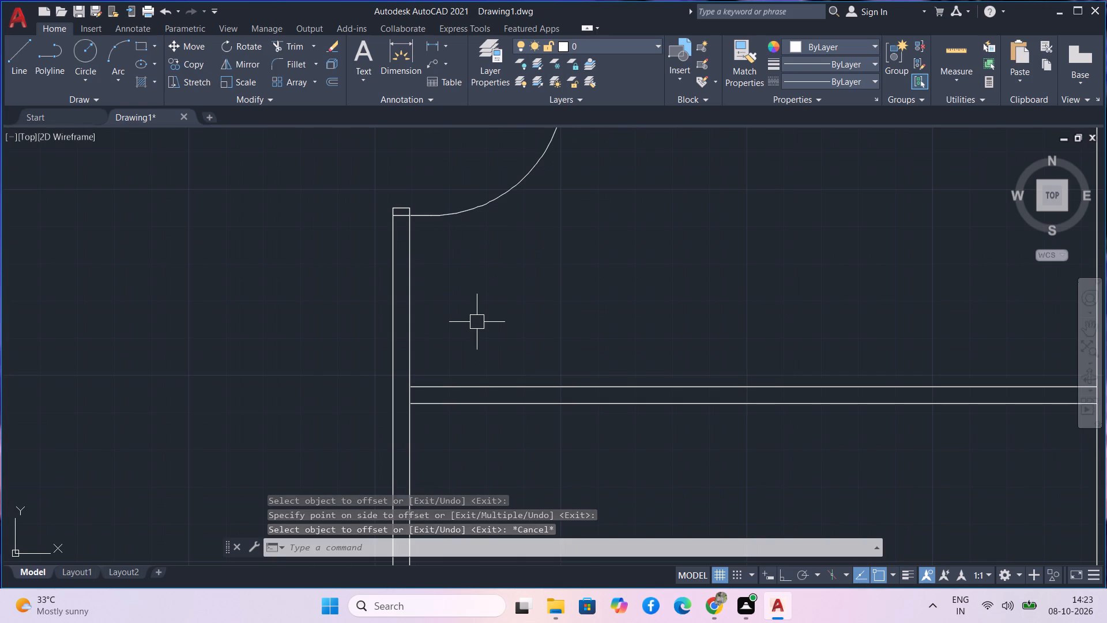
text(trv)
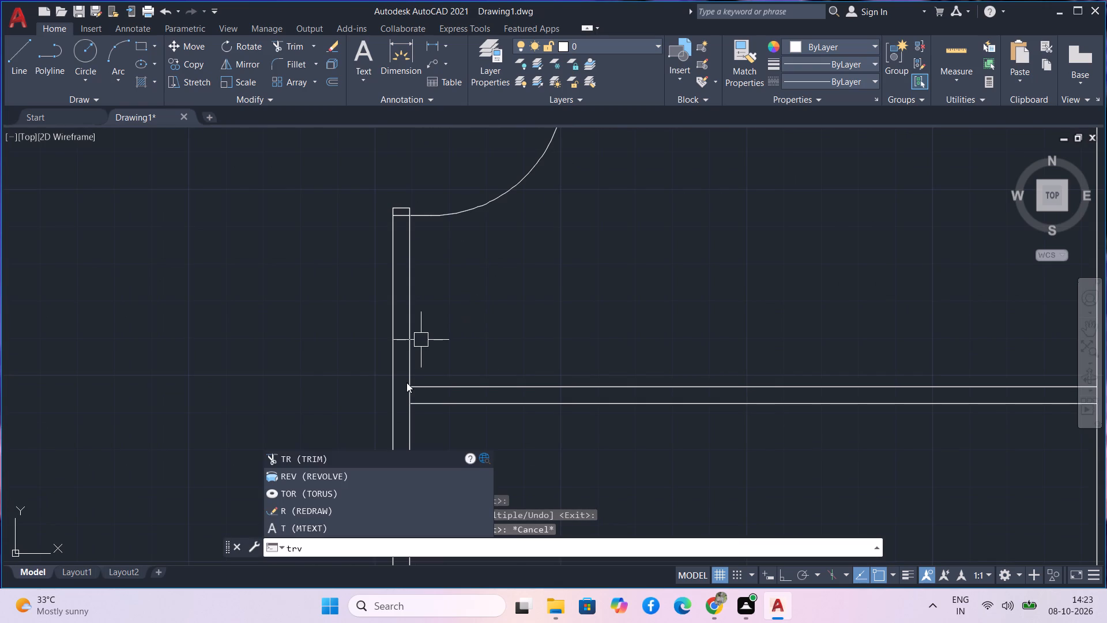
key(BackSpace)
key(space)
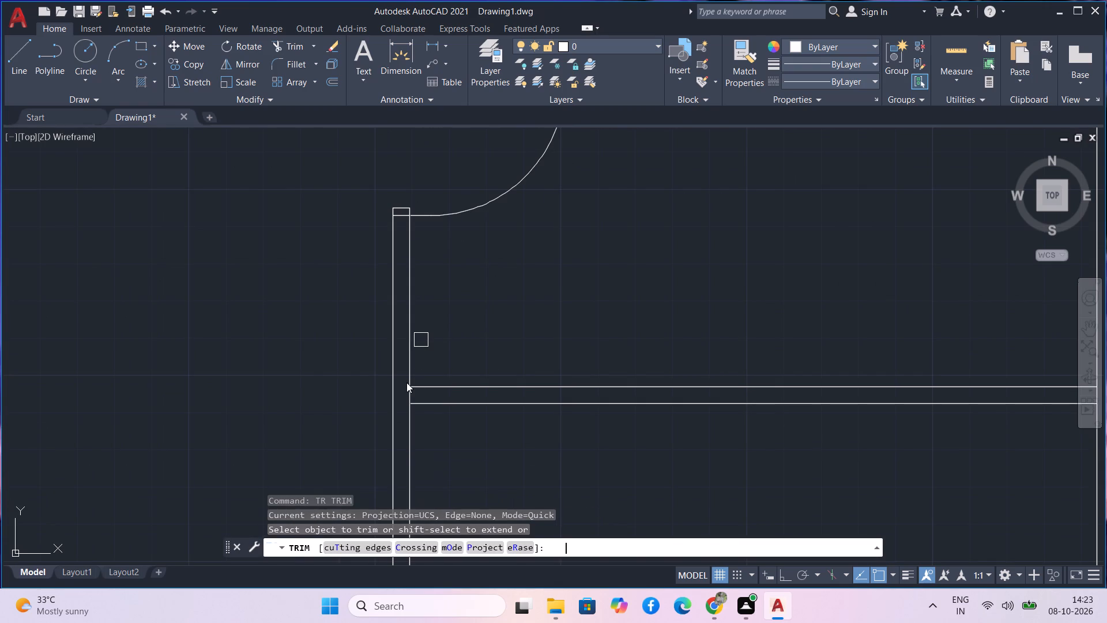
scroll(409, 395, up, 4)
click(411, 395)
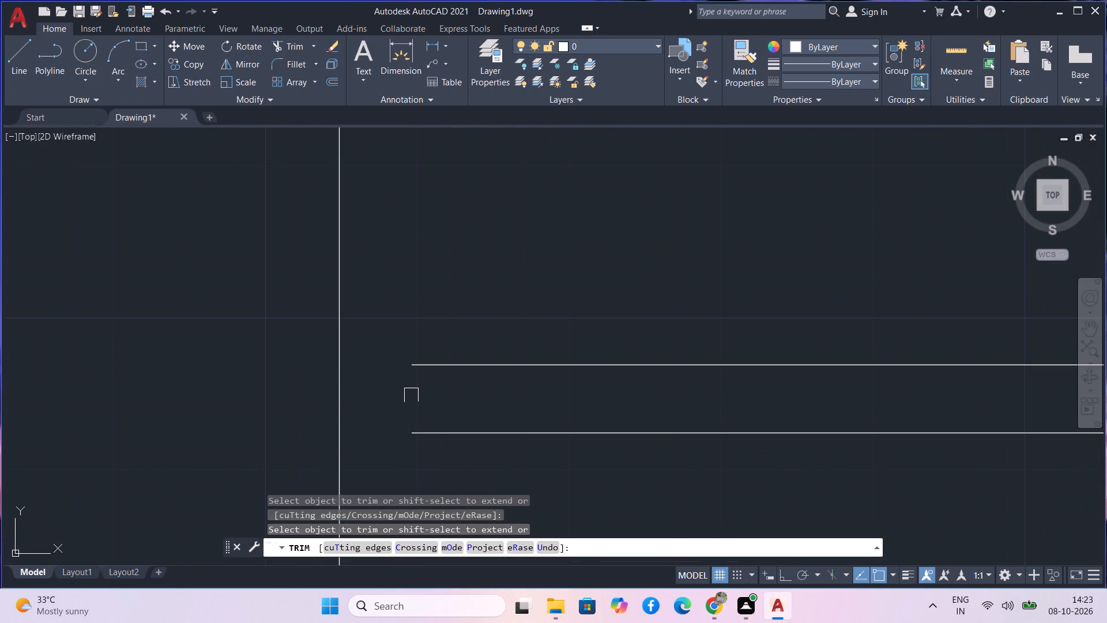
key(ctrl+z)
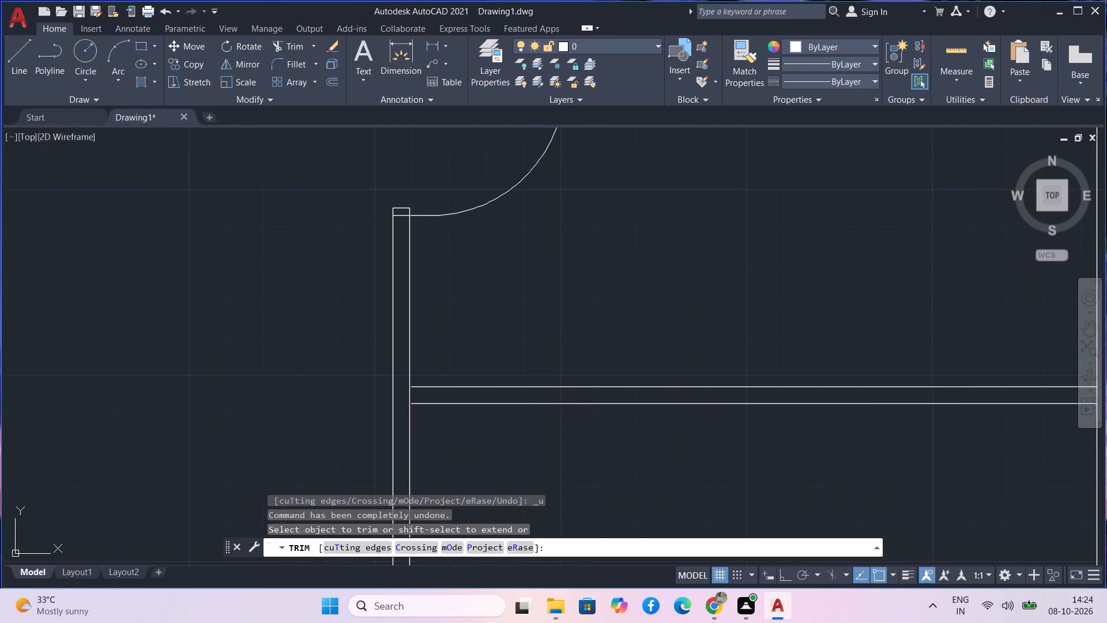
Extend both lines of the new partition west to meet the eastern face of the central room's eastern wall.
scroll(434, 365, up, 3)
middle_drag(430, 355, 433, 298)
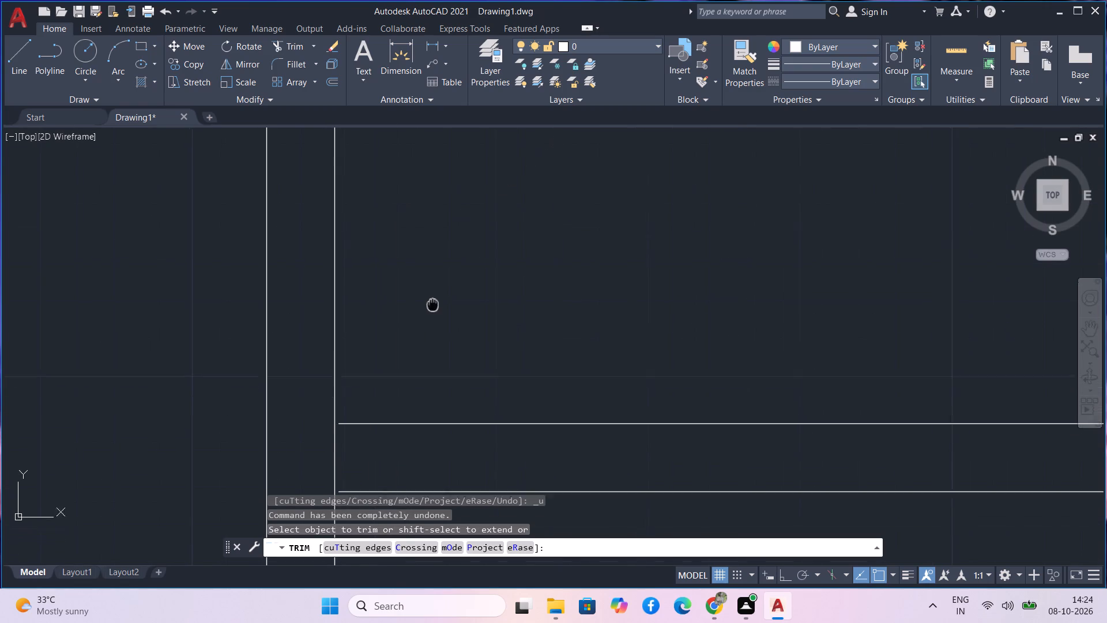
middle_drag(433, 298, 435, 260)
scroll(444, 280, up, 3)
middle_drag(423, 295, 454, 281)
scroll(476, 272, down, 2)
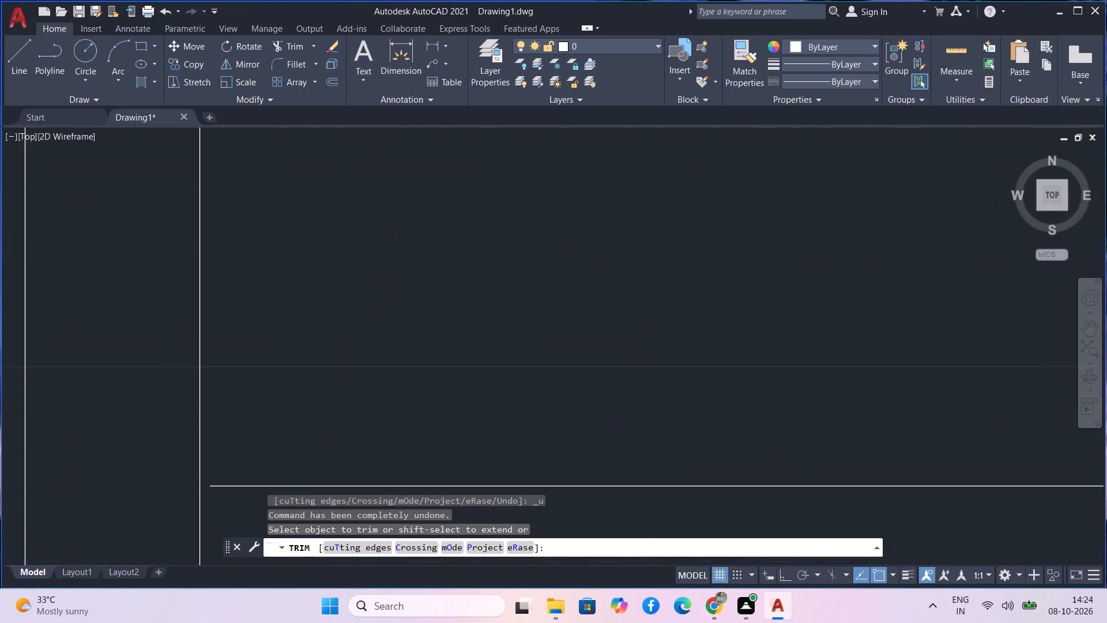
scroll(483, 301, down, 1)
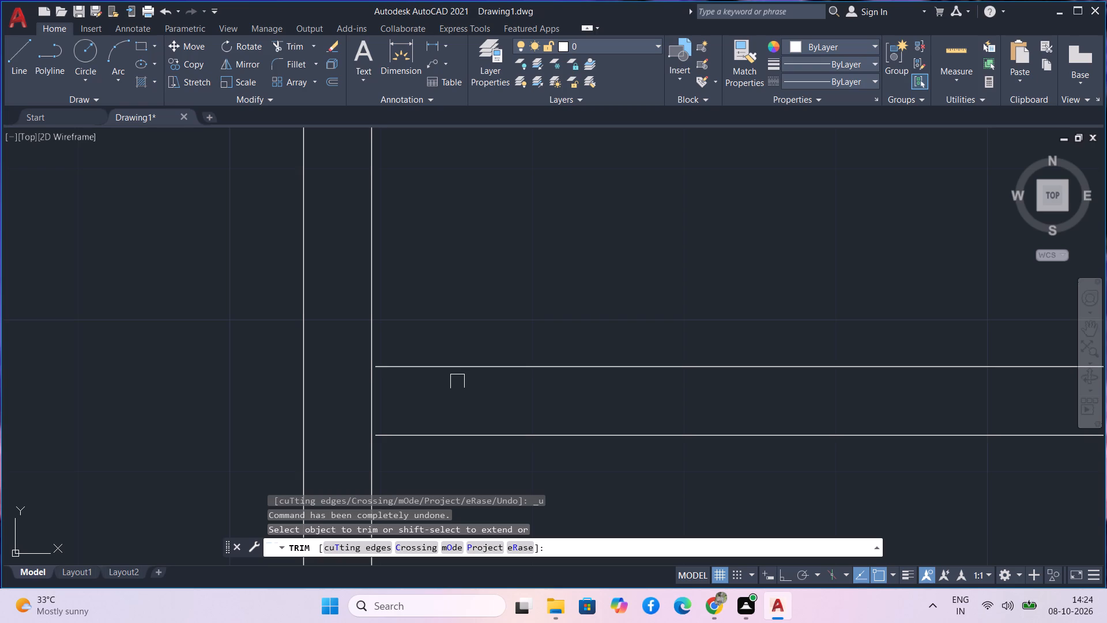
text(ex)
key(Escape)
text(ex)
key(space)
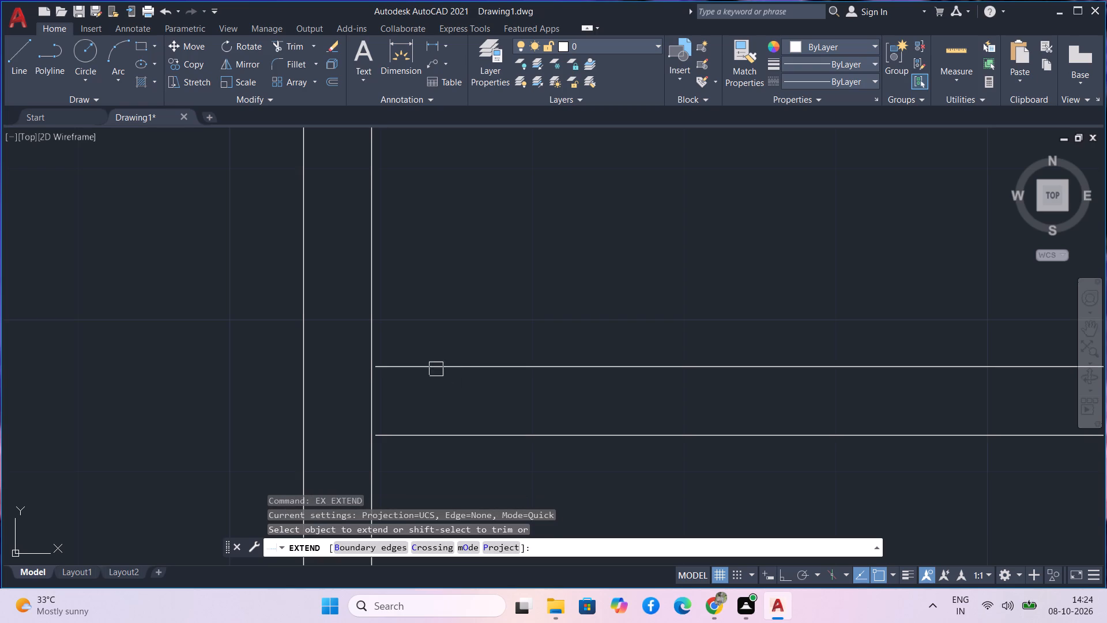
click(429, 367)
click(401, 438)
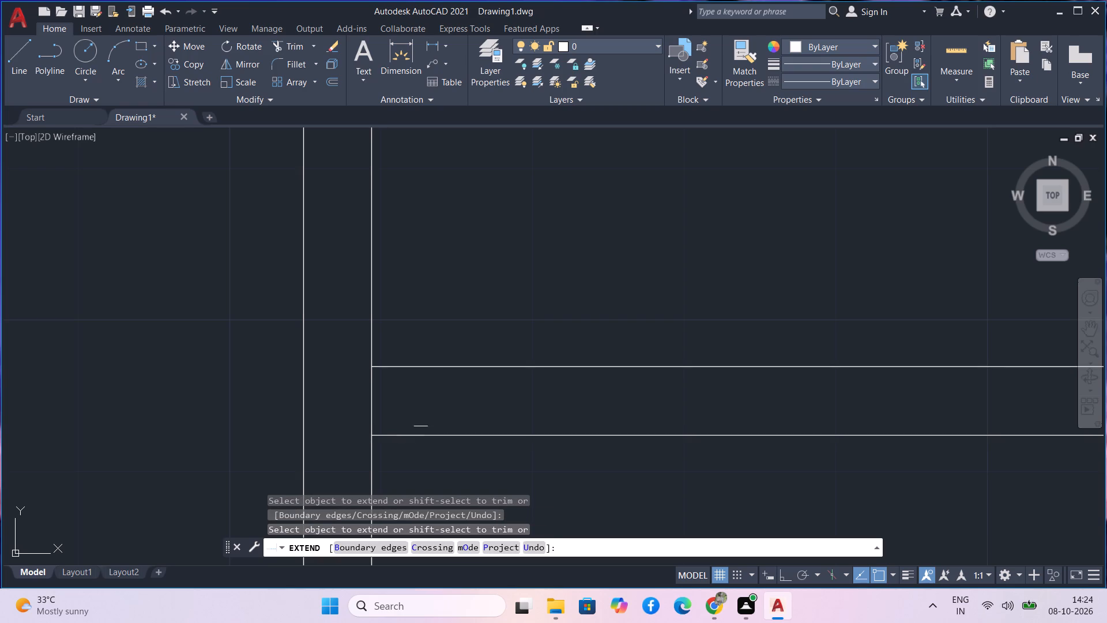
key(Escape)
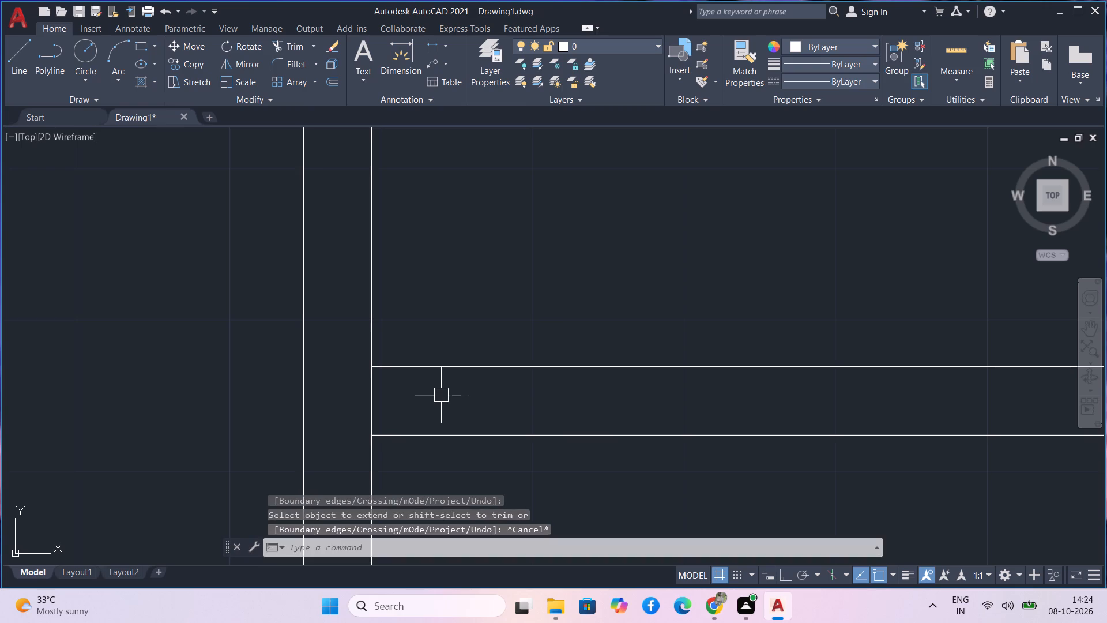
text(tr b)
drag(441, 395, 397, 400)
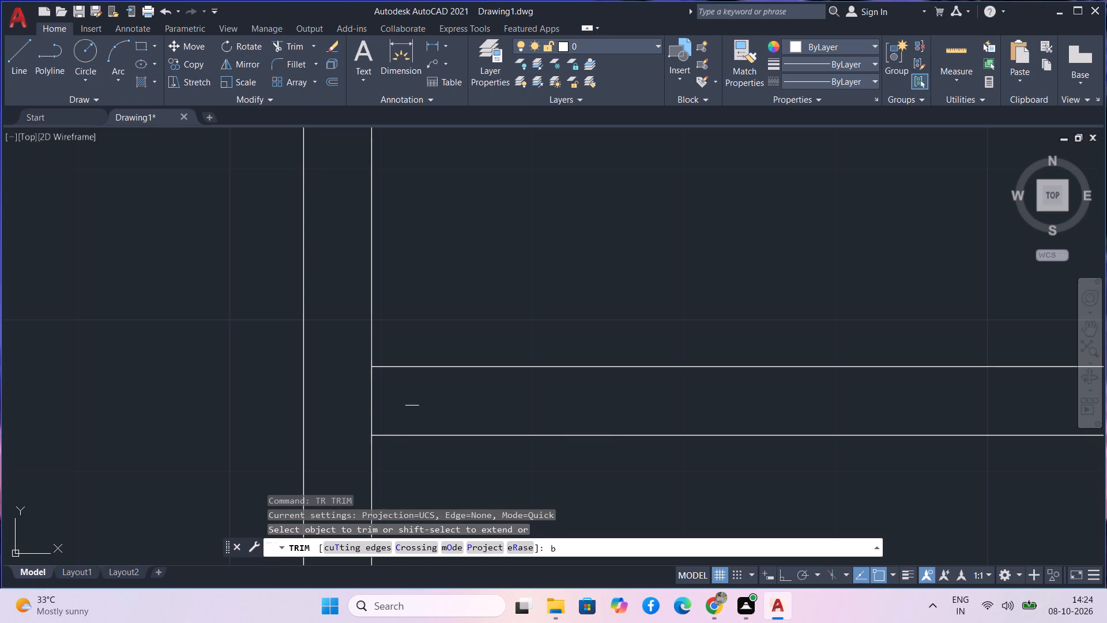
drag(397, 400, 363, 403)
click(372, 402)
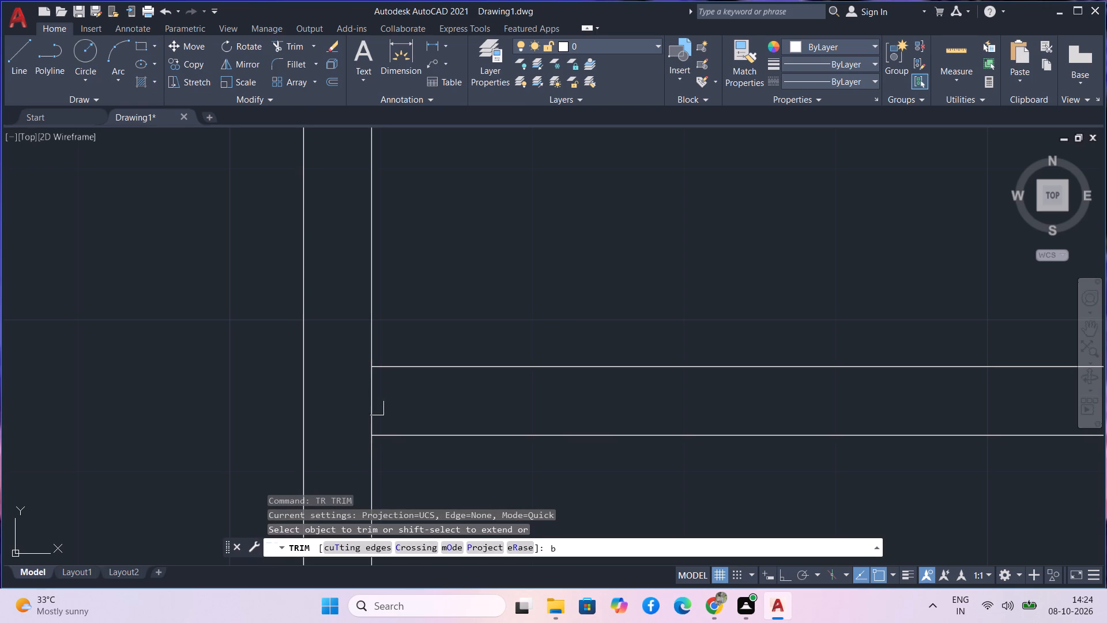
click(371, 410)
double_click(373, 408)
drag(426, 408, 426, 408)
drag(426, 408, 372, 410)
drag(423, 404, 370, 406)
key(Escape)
Trim the wall lines closing the new partition's two ends, at the central room's eastern wall and at the outer wall.
key(t)
text(r)
key(space)
drag(415, 420, 363, 419)
scroll(392, 396, down, 5)
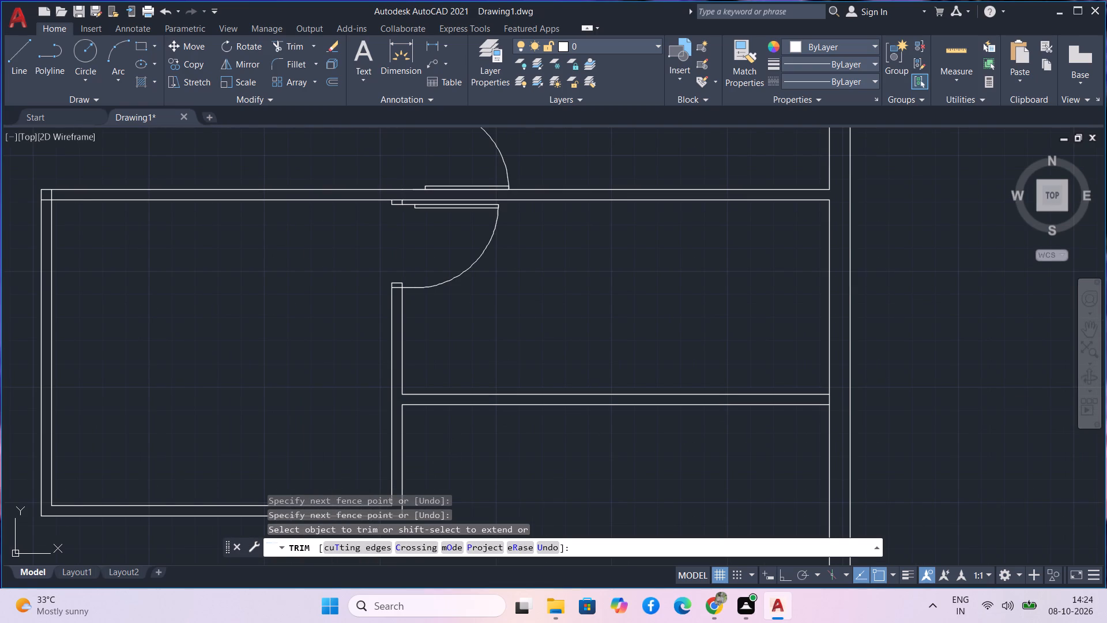
middle_drag(826, 445, 723, 429)
scroll(802, 440, down, 1)
scroll(719, 399, up, 5)
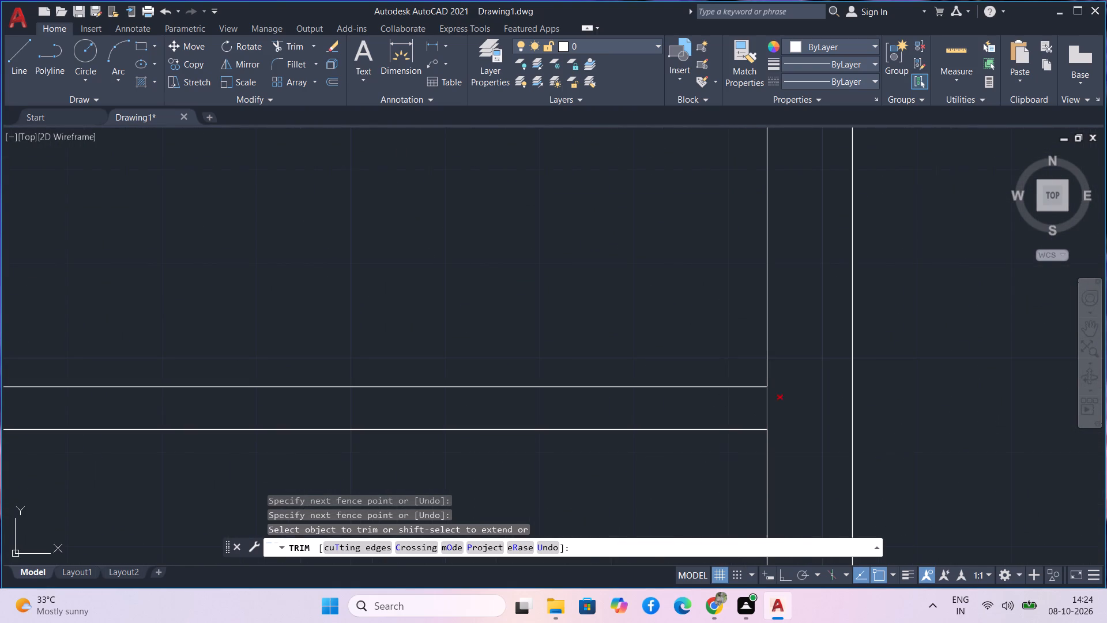
drag(790, 400, 741, 416)
Trim the short overlapping line pieces inside the wall corner at the north-west of the central room.
scroll(741, 416, down, 3)
scroll(603, 432, down, 3)
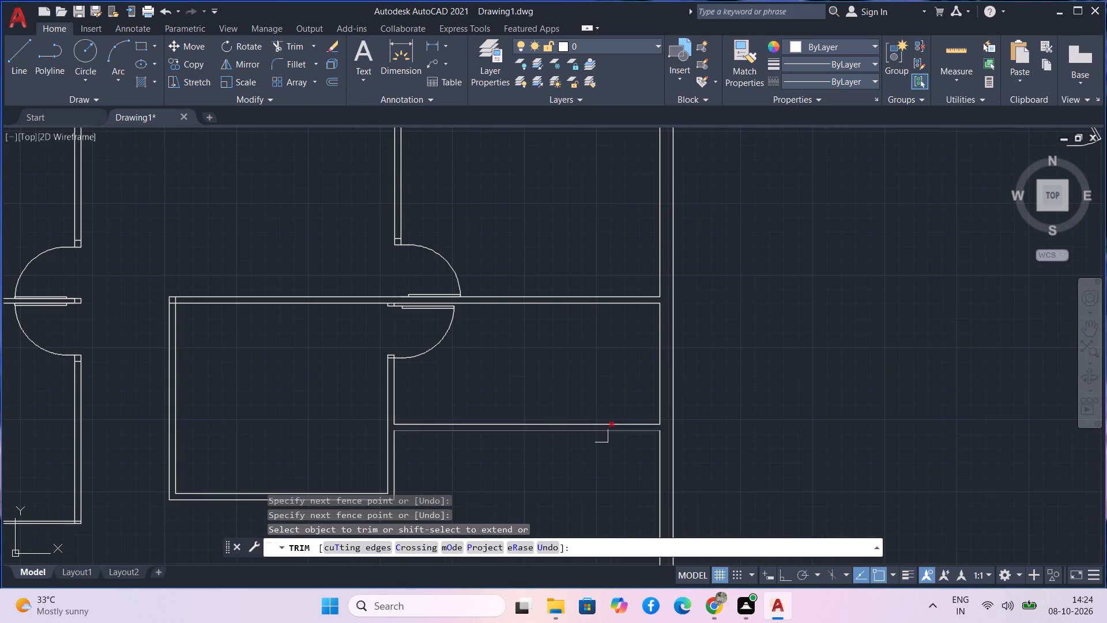
middle_drag(601, 449, 716, 355)
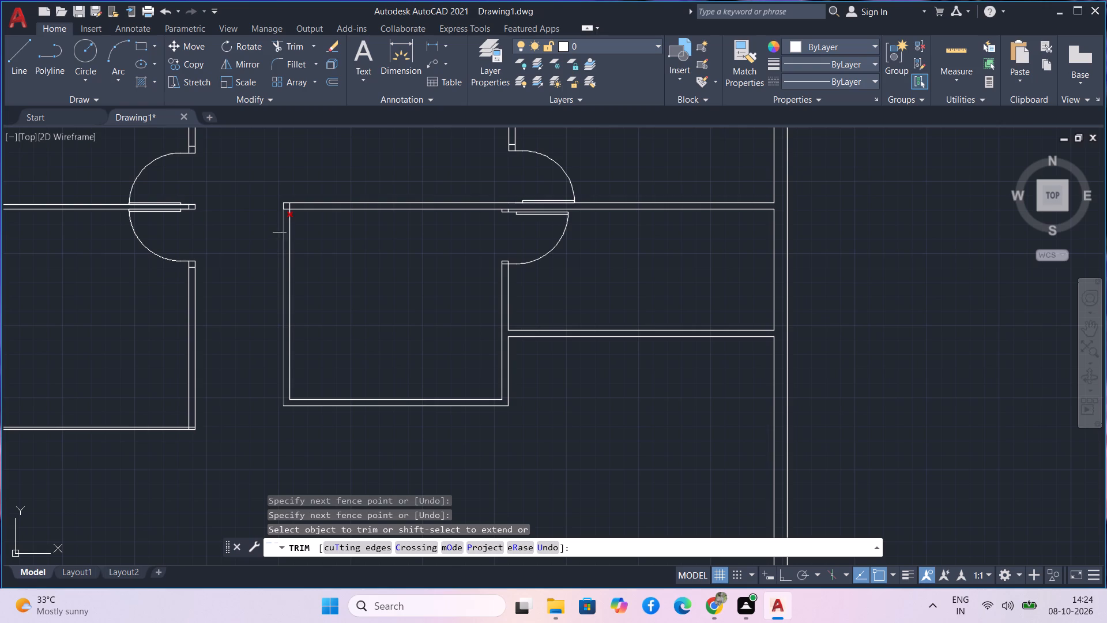
scroll(280, 220, up, 3)
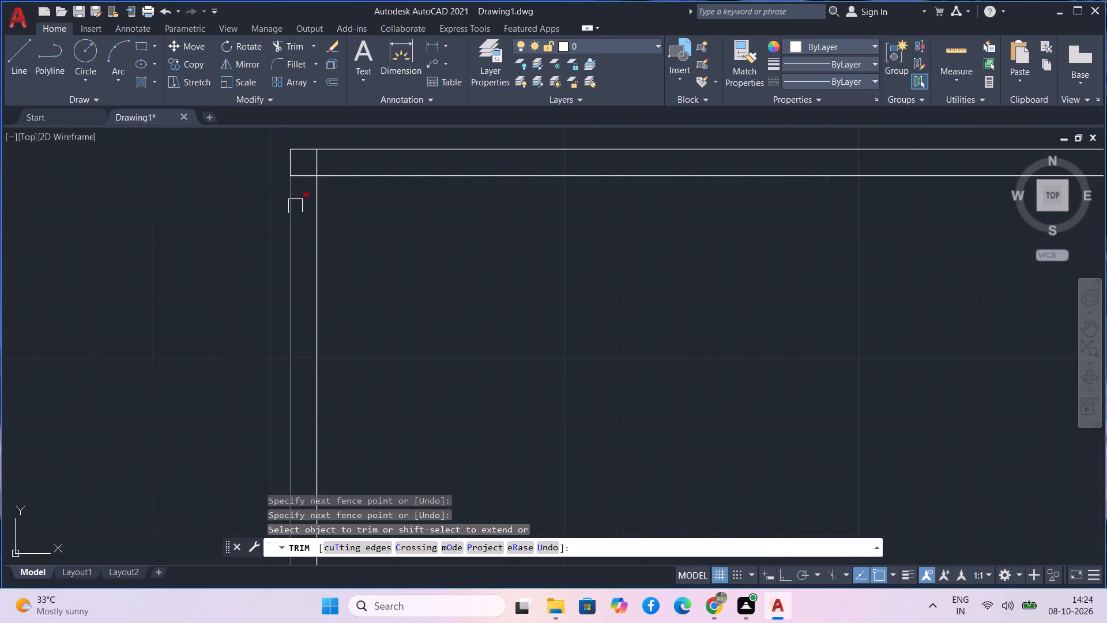
drag(307, 185, 332, 164)
Inspect the northern jamb of the central room's eastern doorway and the surrounding walls for leftover lines.
scroll(372, 230, down, 1)
scroll(458, 262, down, 1)
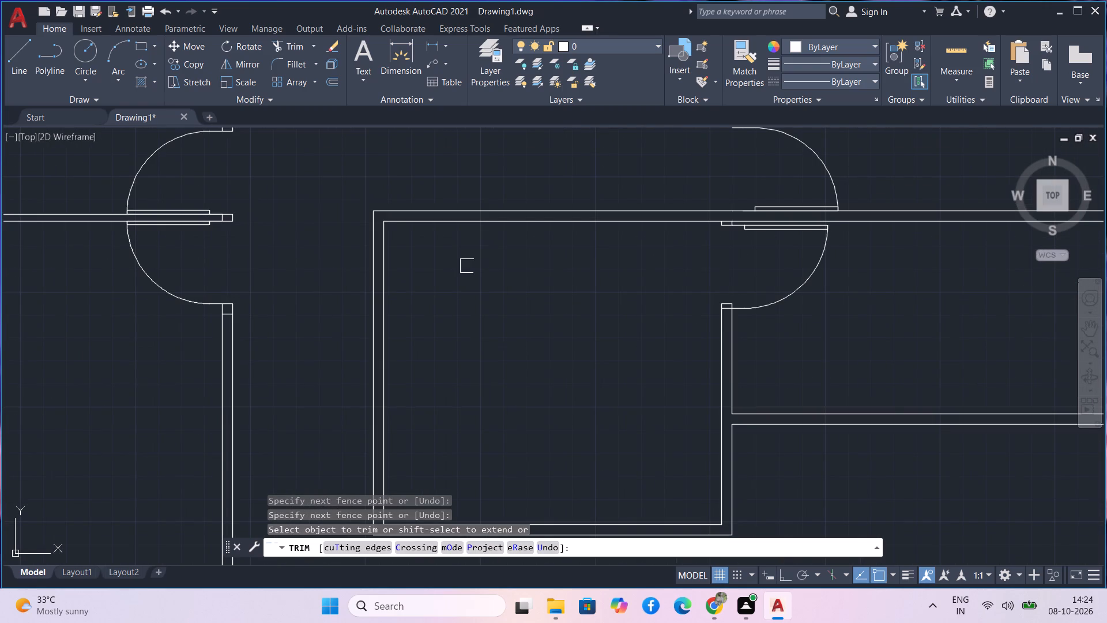
scroll(741, 233, up, 2)
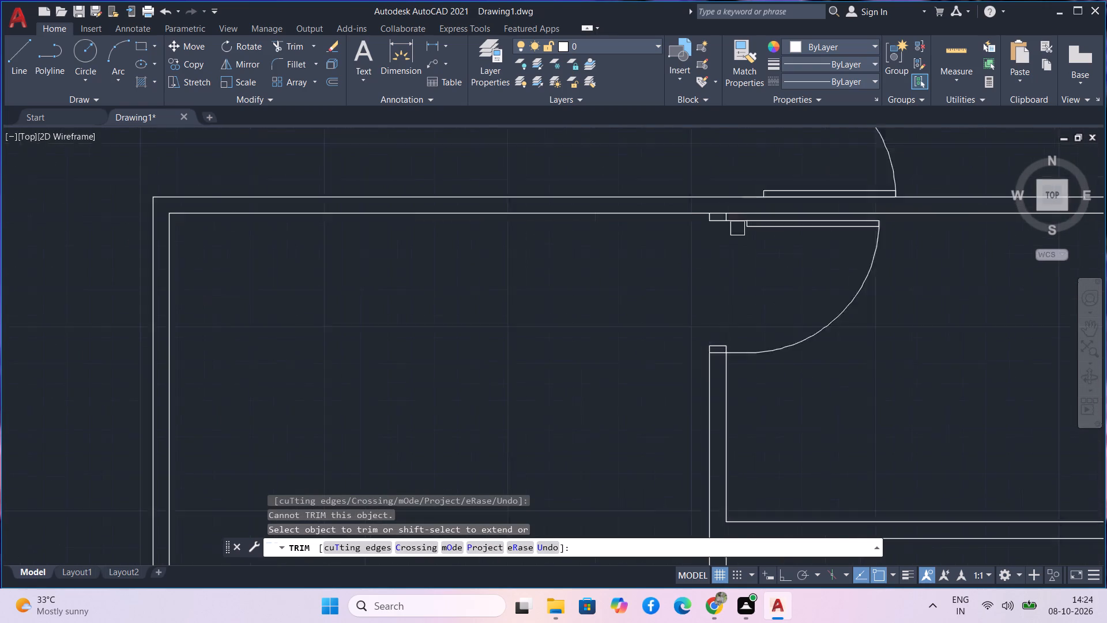
scroll(737, 228, up, 1)
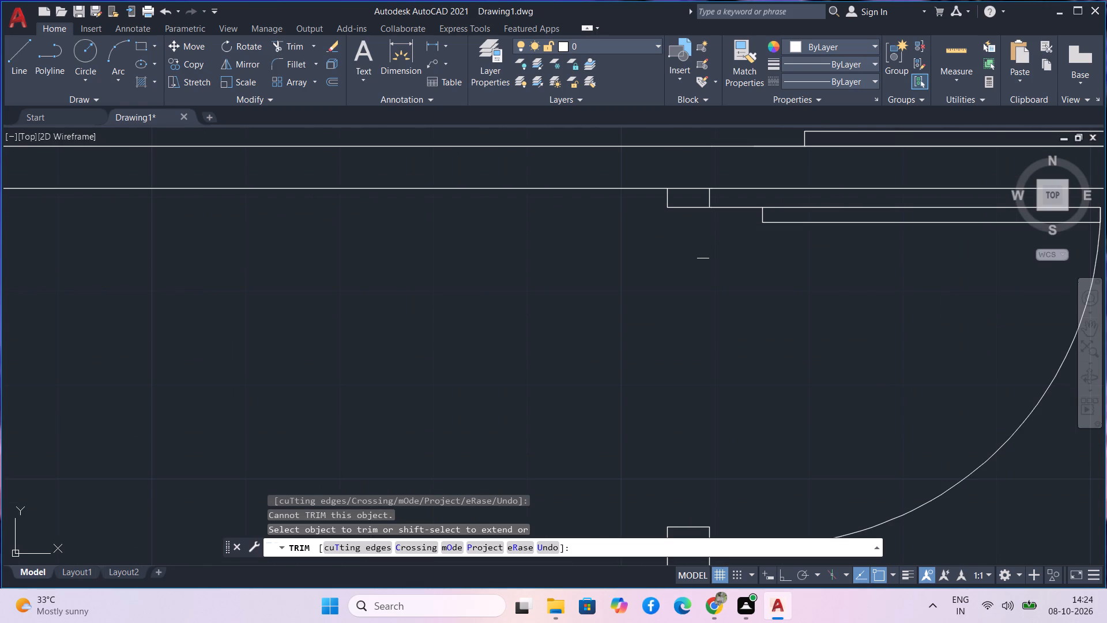
scroll(709, 256, down, 3)
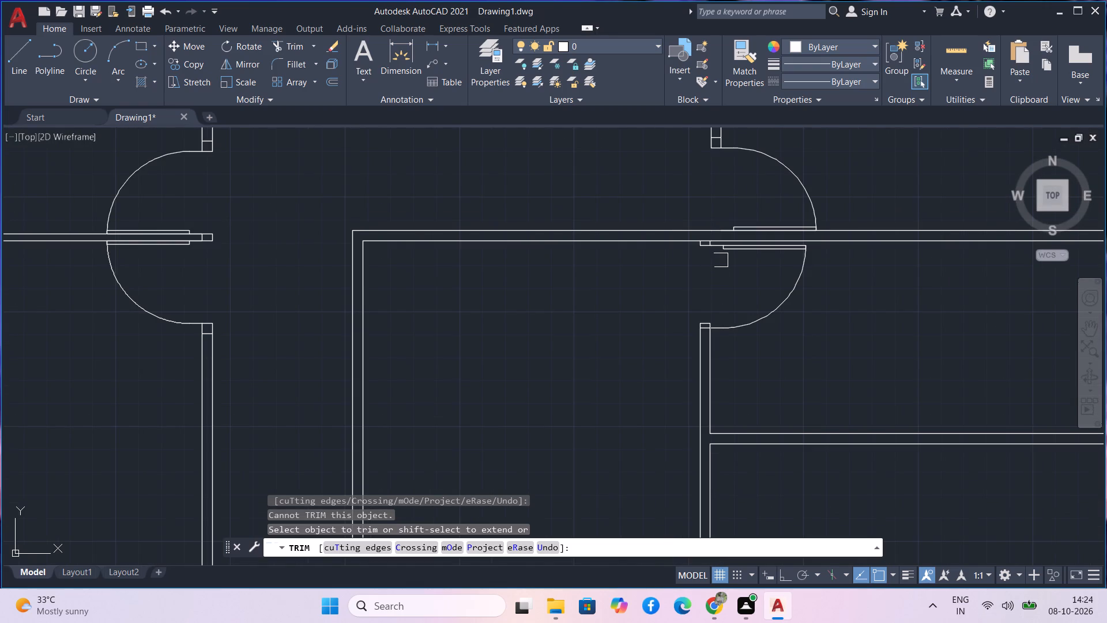
scroll(682, 313, down, 2)
middle_drag(668, 313, 632, 313)
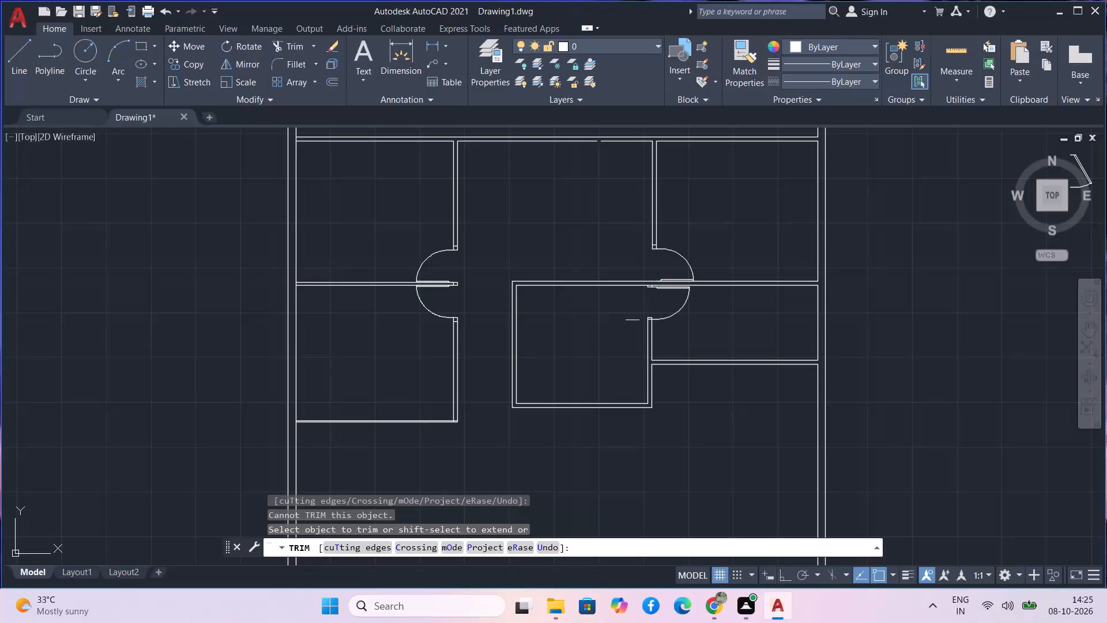
Leave Trim and measure the central room and the space east of it with the quick measure tool.
drag(958, 56, 958, 70)
key(Escape)
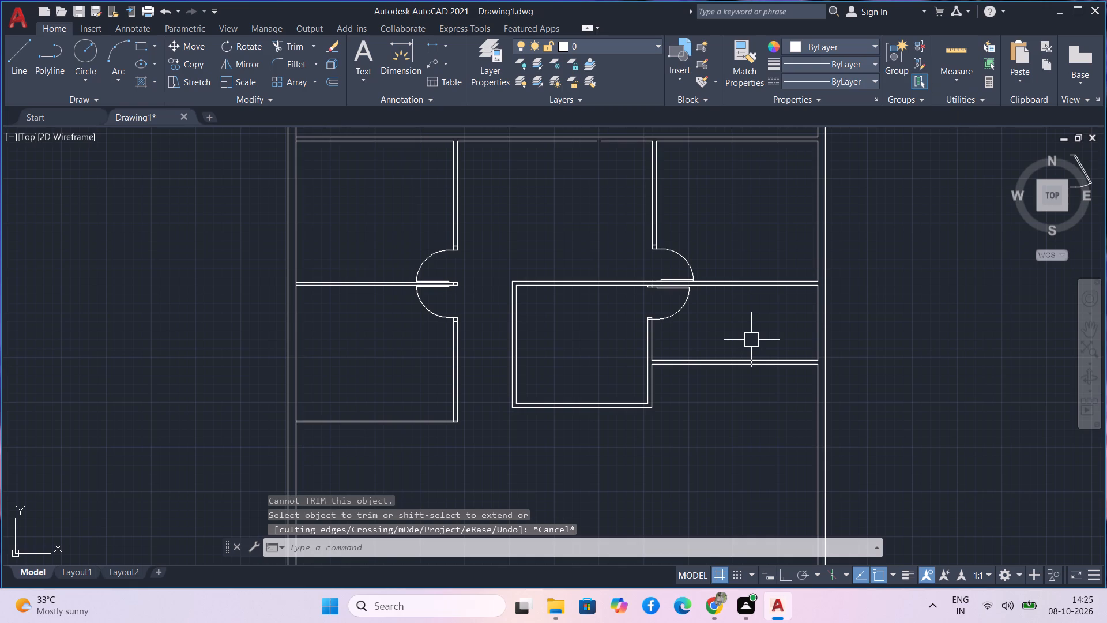
click(950, 54)
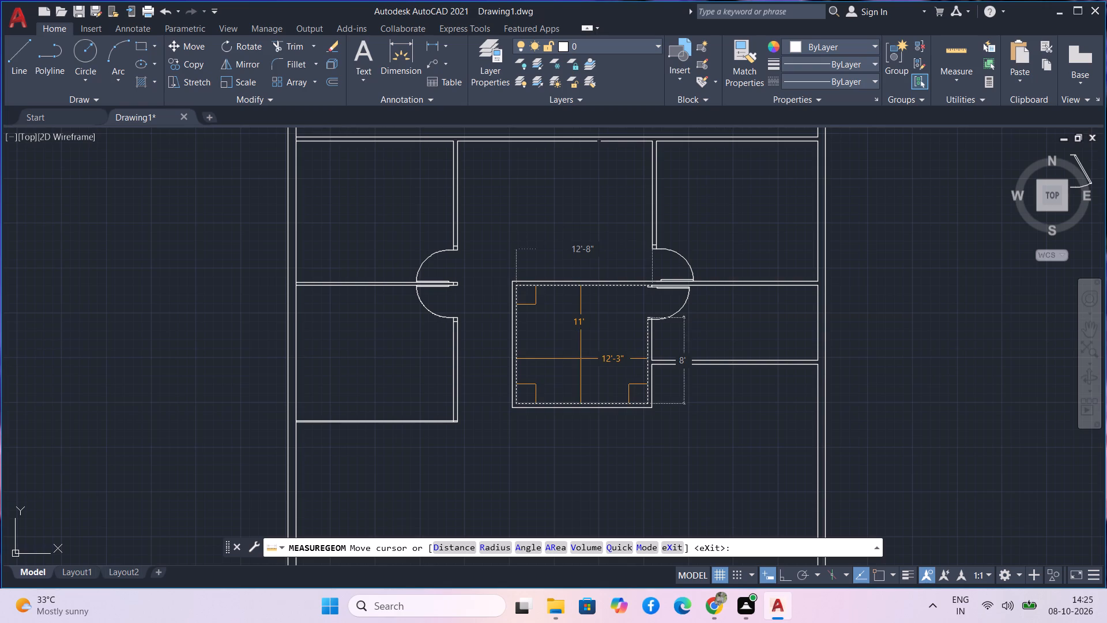
key(Escape)
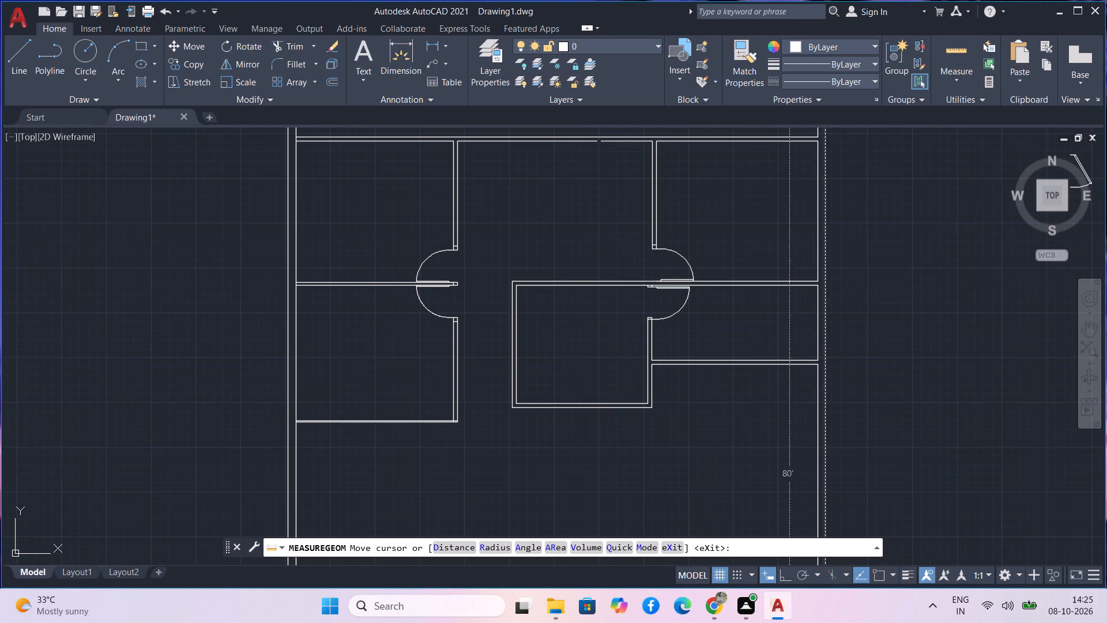
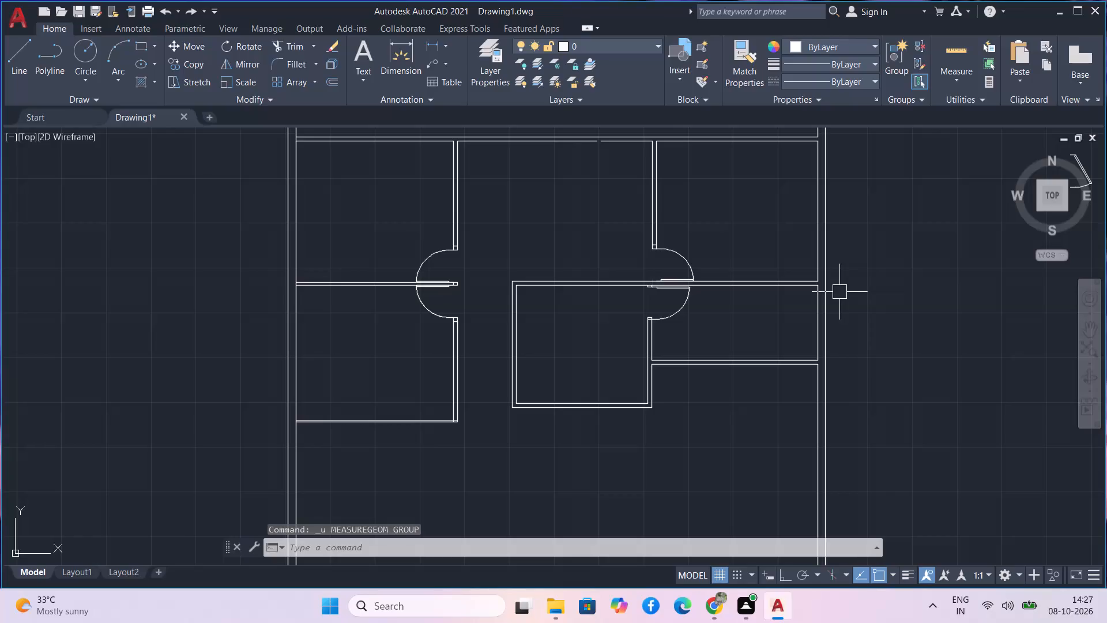
Undo the last trim in the floor plan.
key(ctrl+z)
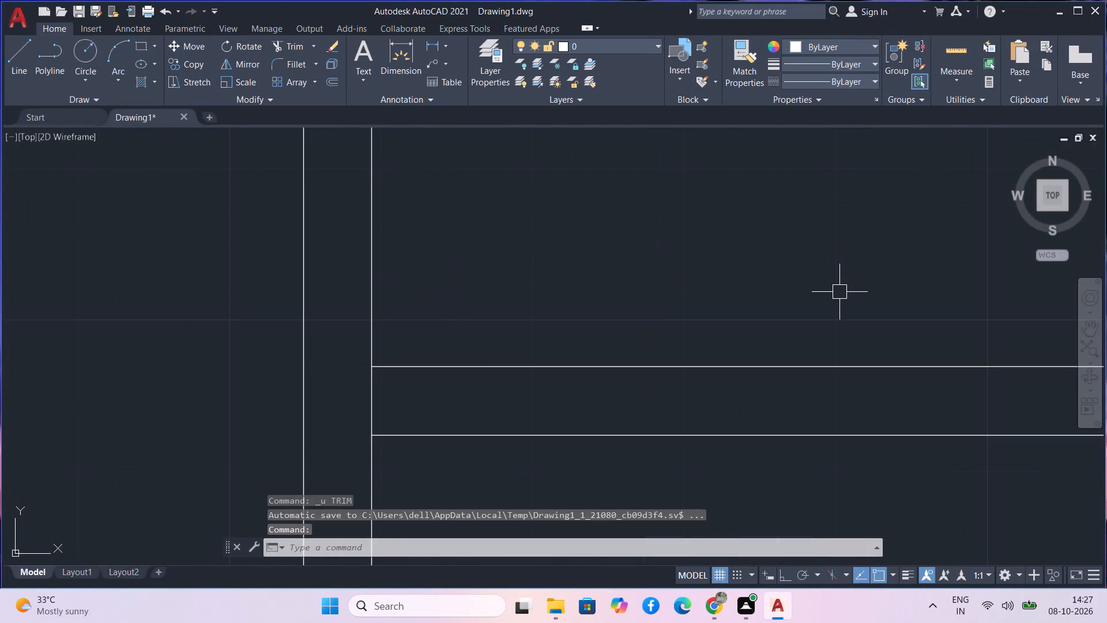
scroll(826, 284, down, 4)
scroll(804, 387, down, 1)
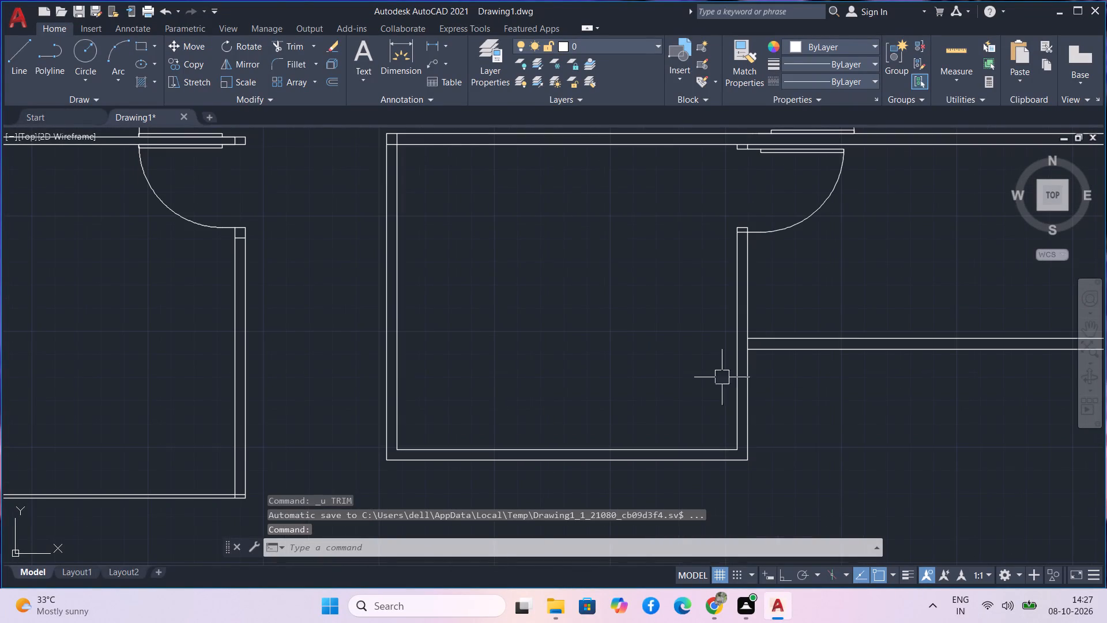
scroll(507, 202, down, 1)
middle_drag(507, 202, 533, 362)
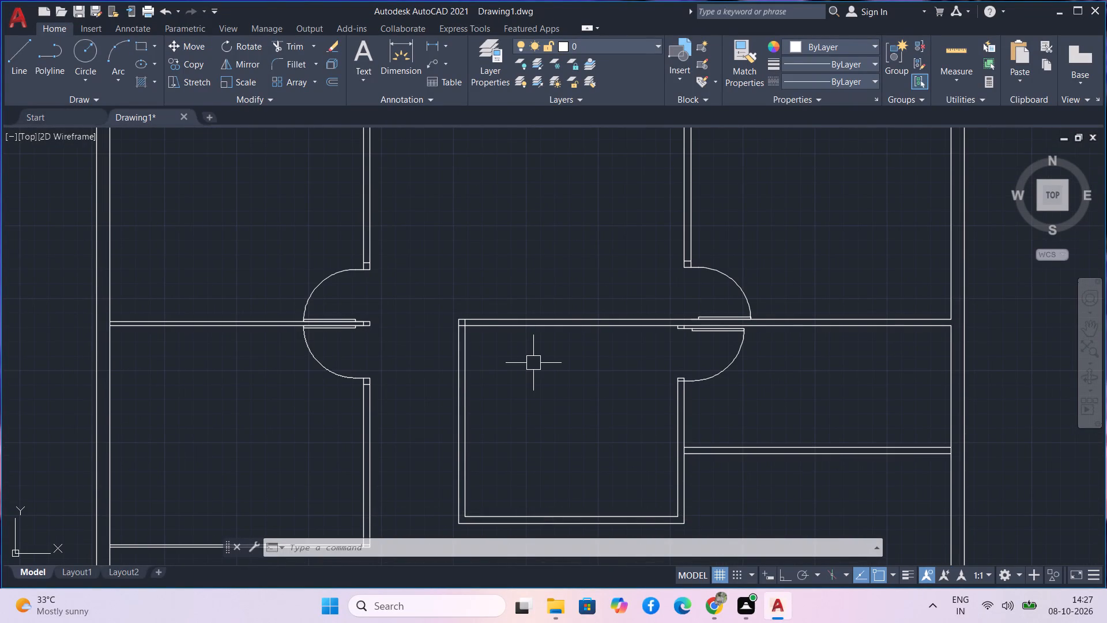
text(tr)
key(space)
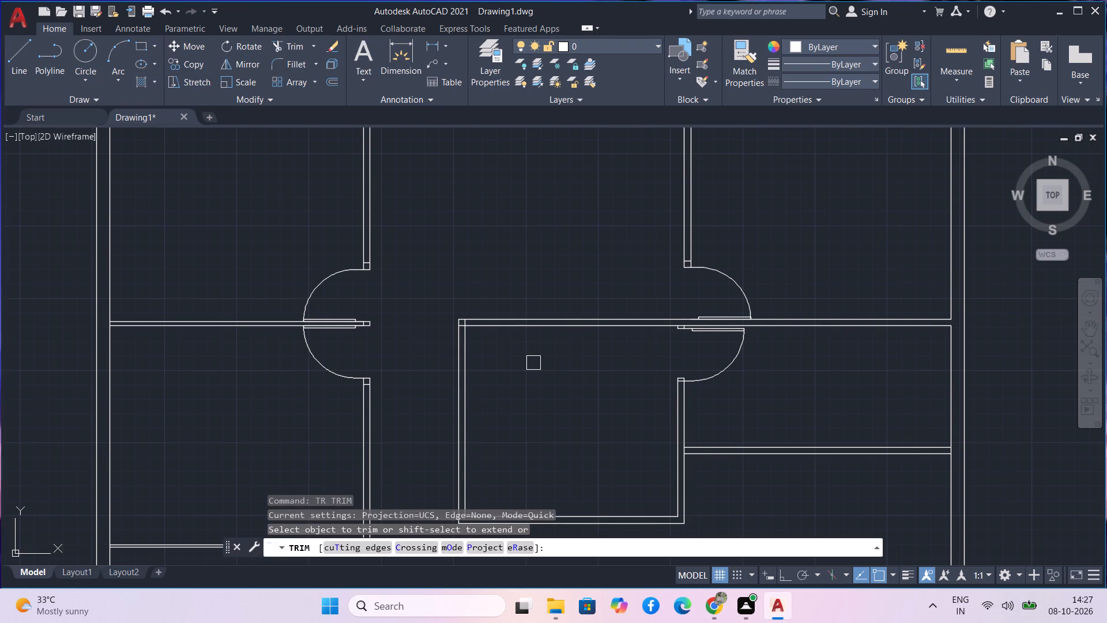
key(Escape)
Offset the inner line of the central room's west wall 3' into the room to mark a door opening.
text(o)
key(space)
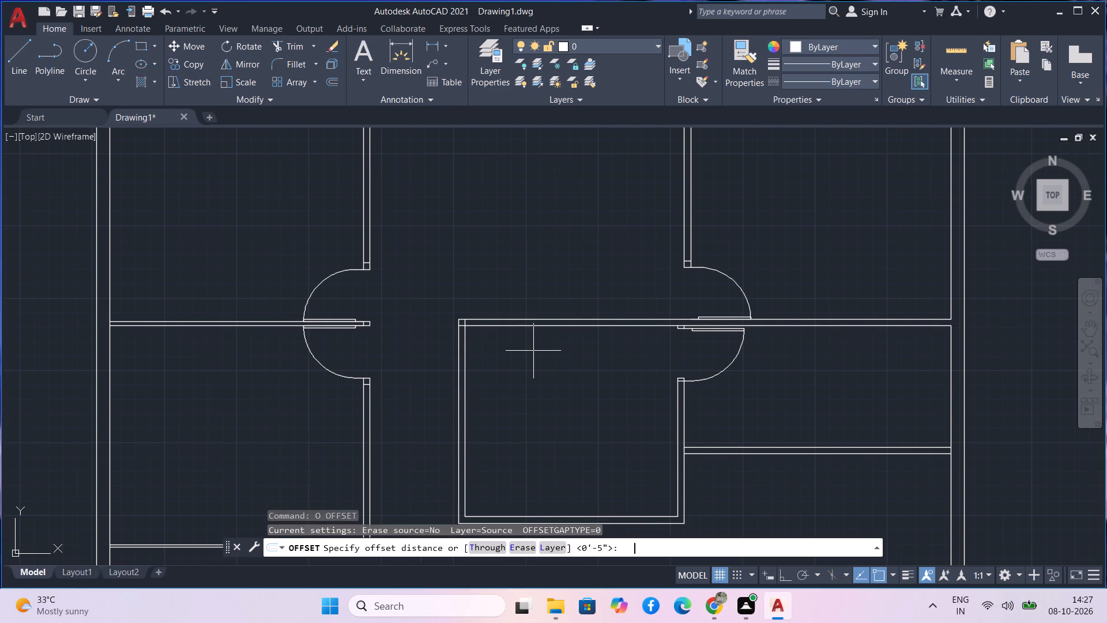
key(3)
key(shift+quotedbl)
key(BackSpace)
key(apostrophe)
key(Return)
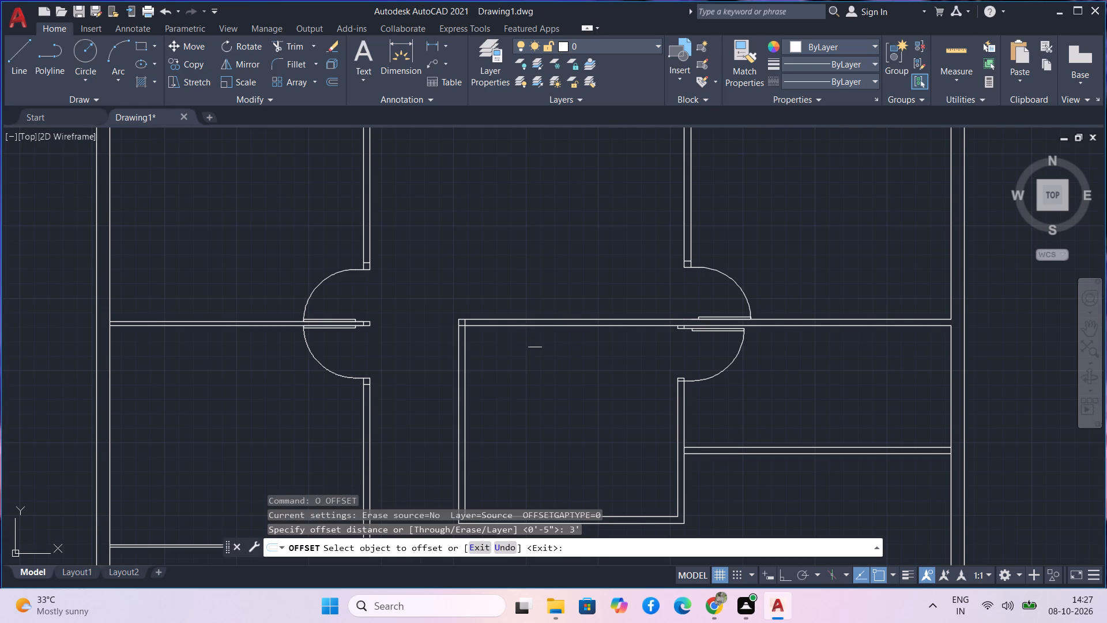
scroll(495, 337, up, 4)
click(293, 239)
click(334, 237)
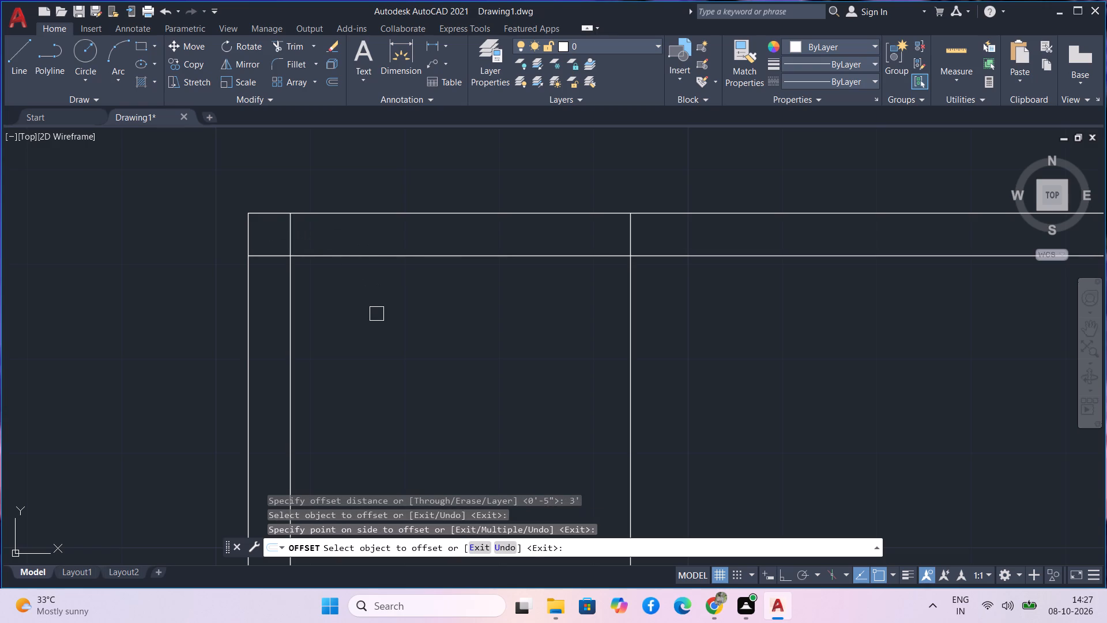
scroll(427, 317, down, 3)
scroll(628, 486, down, 1)
middle_drag(631, 489, 432, 74)
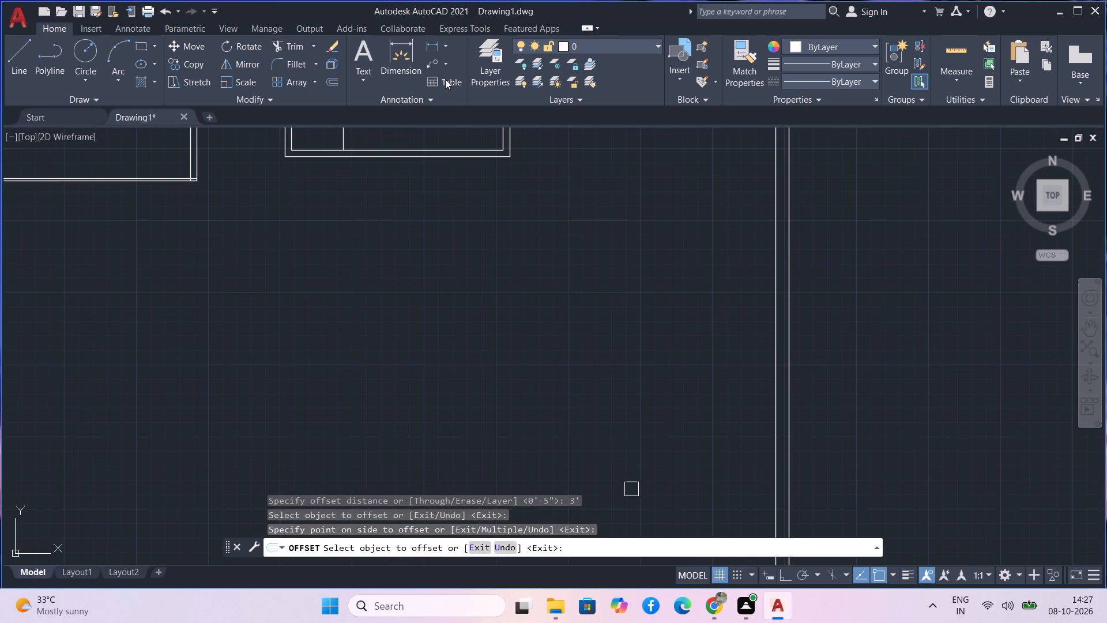
middle_drag(449, 214, 481, 399)
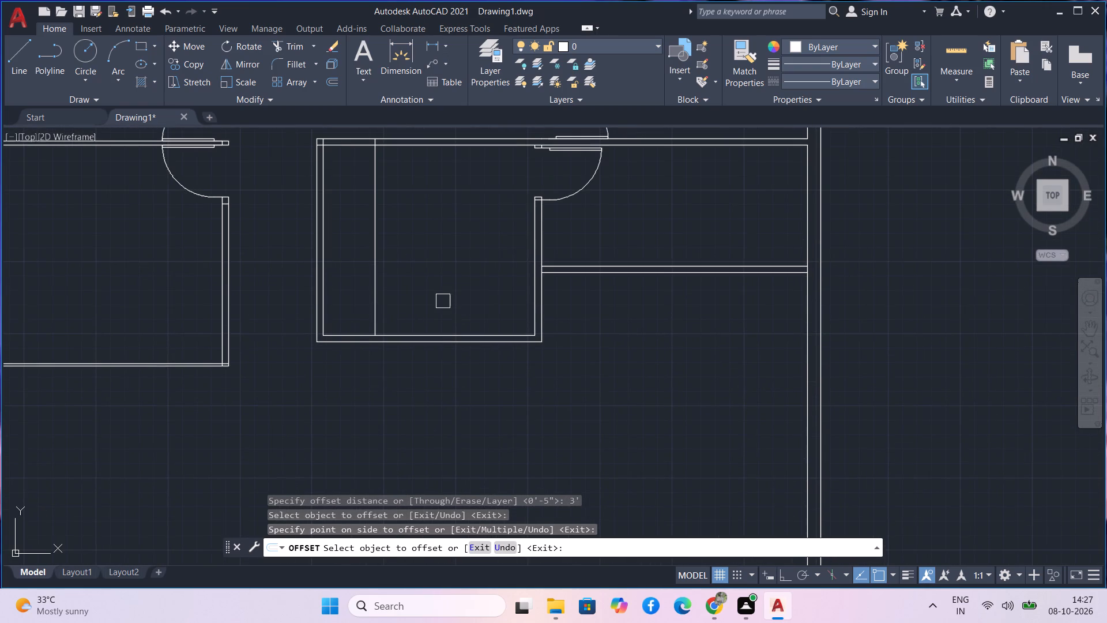
middle_drag(442, 301, 460, 384)
scroll(460, 384, down, 1)
scroll(405, 286, up, 3)
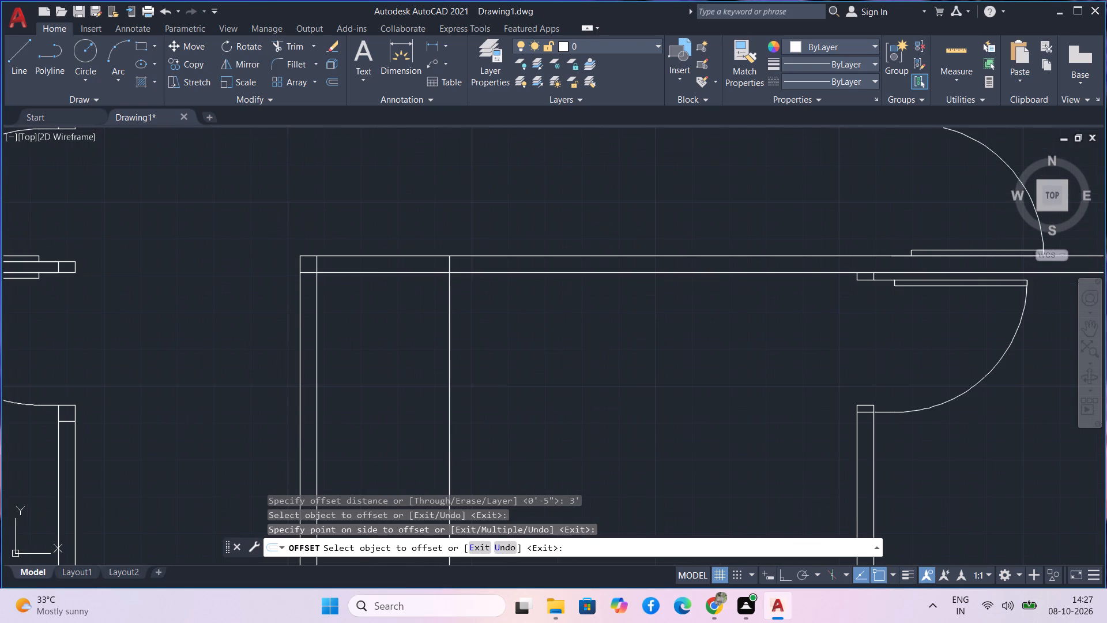
drag(400, 322, 404, 305)
key(Escape)
Trim the north wall lines between the west wall and the offset line, and remove the offset line's excess inside the central room.
text(tr)
key(space)
drag(404, 305, 403, 204)
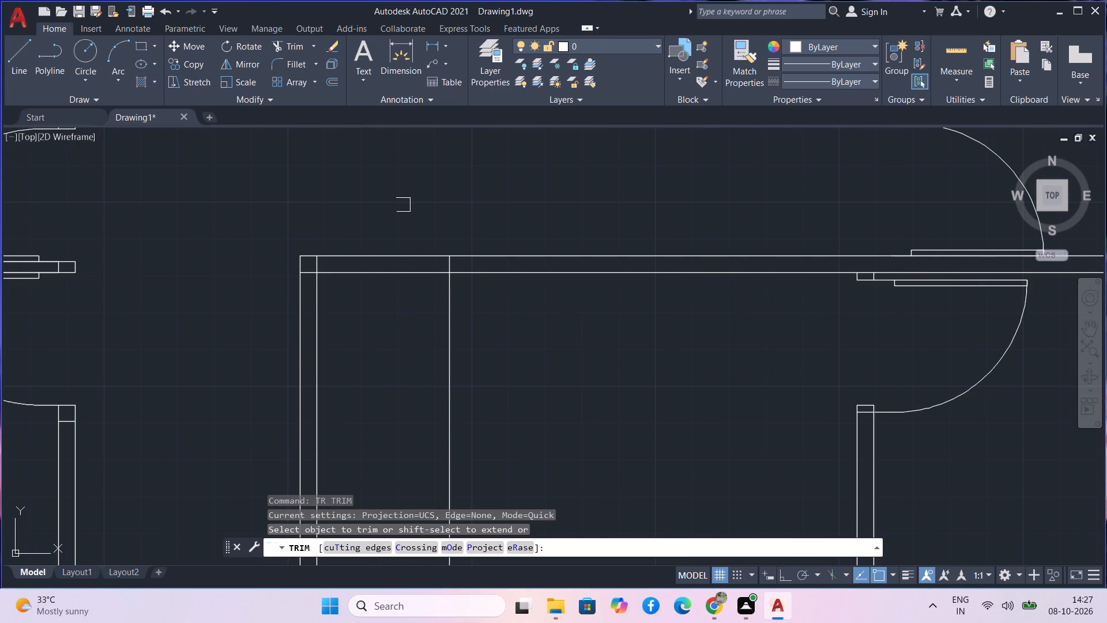
drag(396, 315, 395, 222)
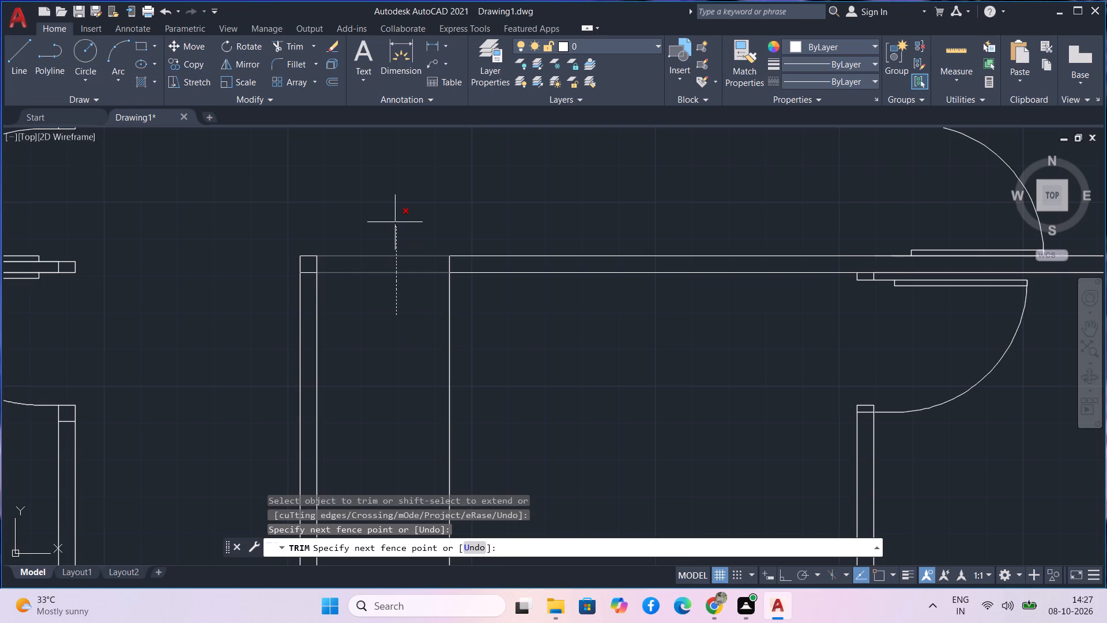
drag(395, 222, 502, 367)
click(502, 367)
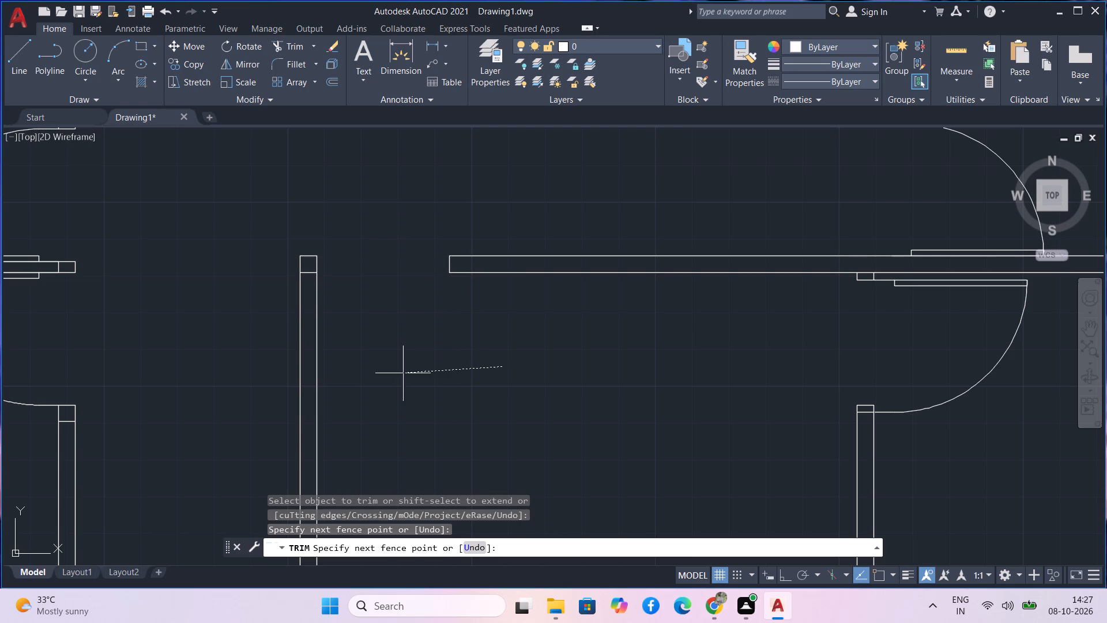
middle_drag(385, 252, 384, 246)
scroll(382, 249, down, 3)
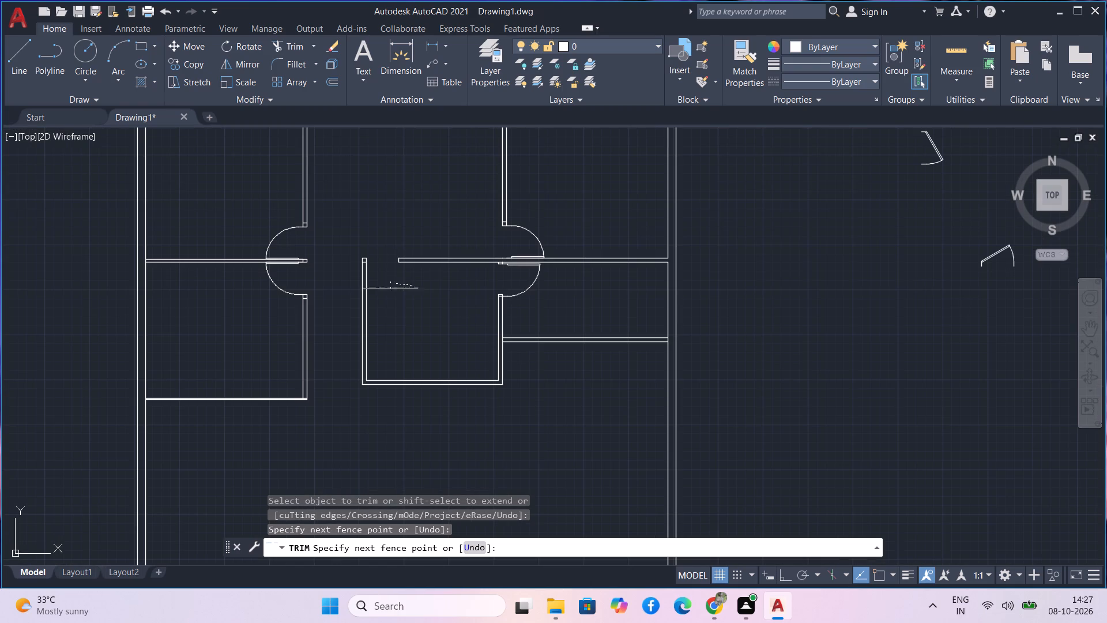
key(Escape)
Extend the inner line of the central room's east wall to the outer line of its south wall.
middle_drag(450, 338, 452, 335)
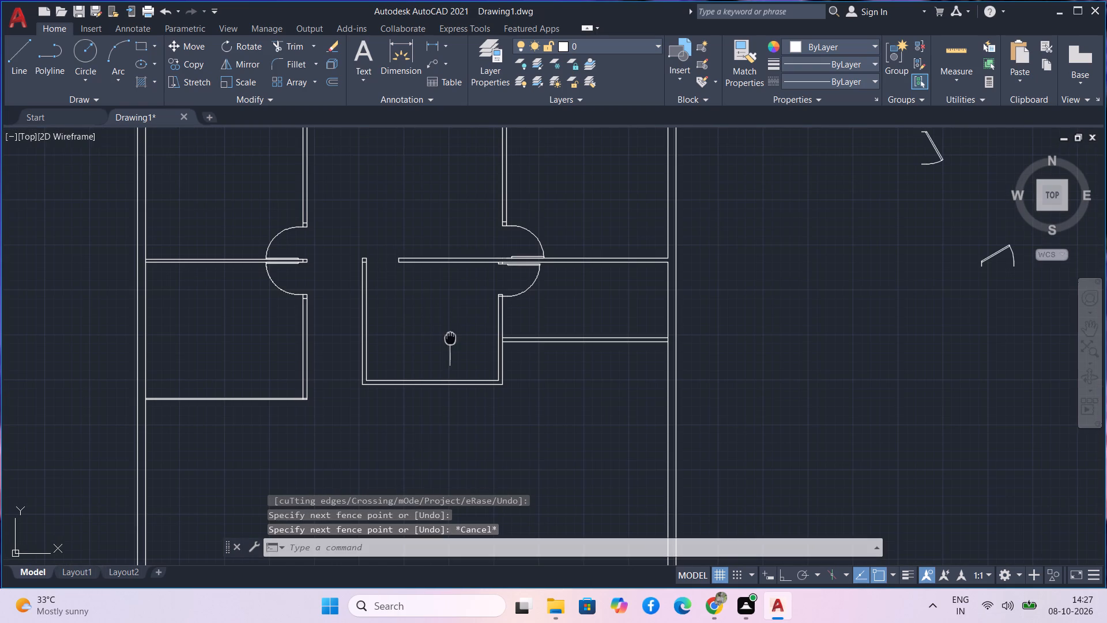
middle_drag(452, 335, 382, 286)
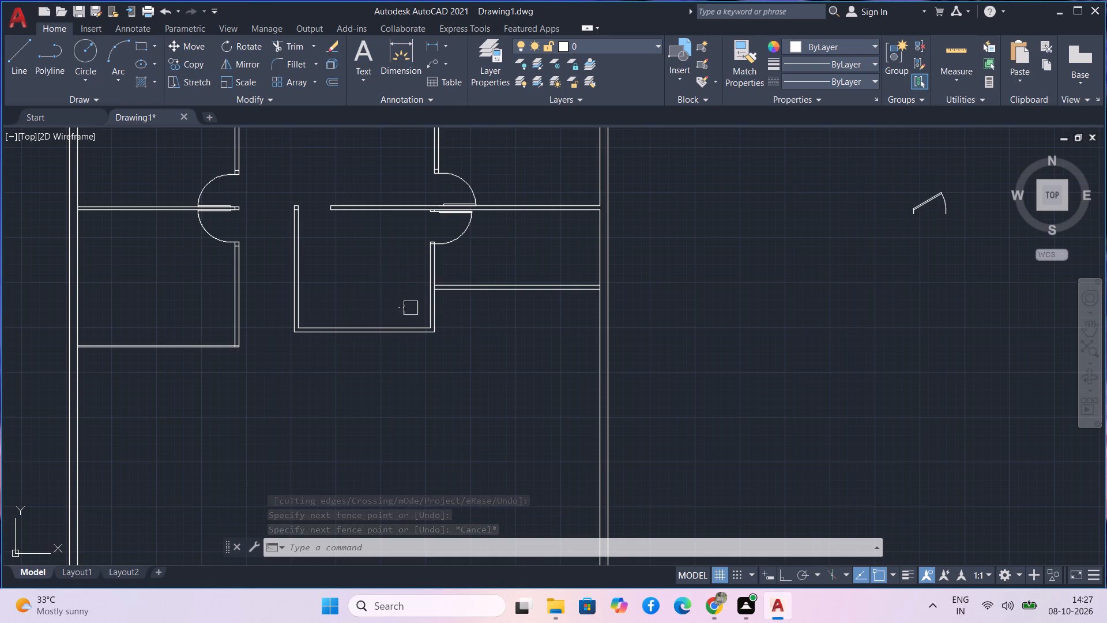
scroll(417, 340, up, 3)
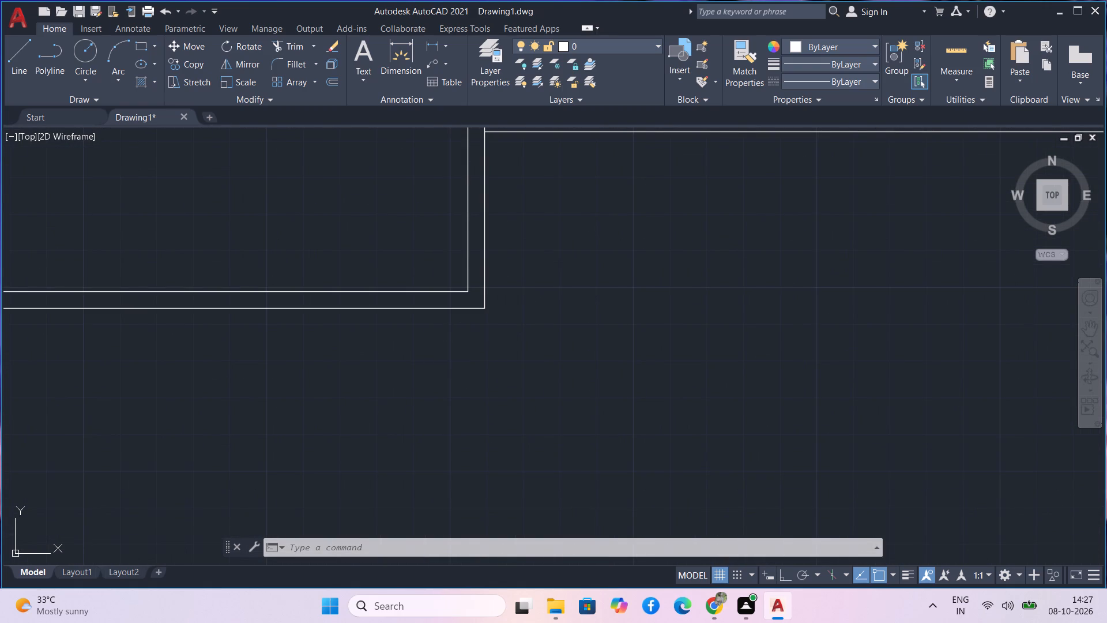
key(Escape)
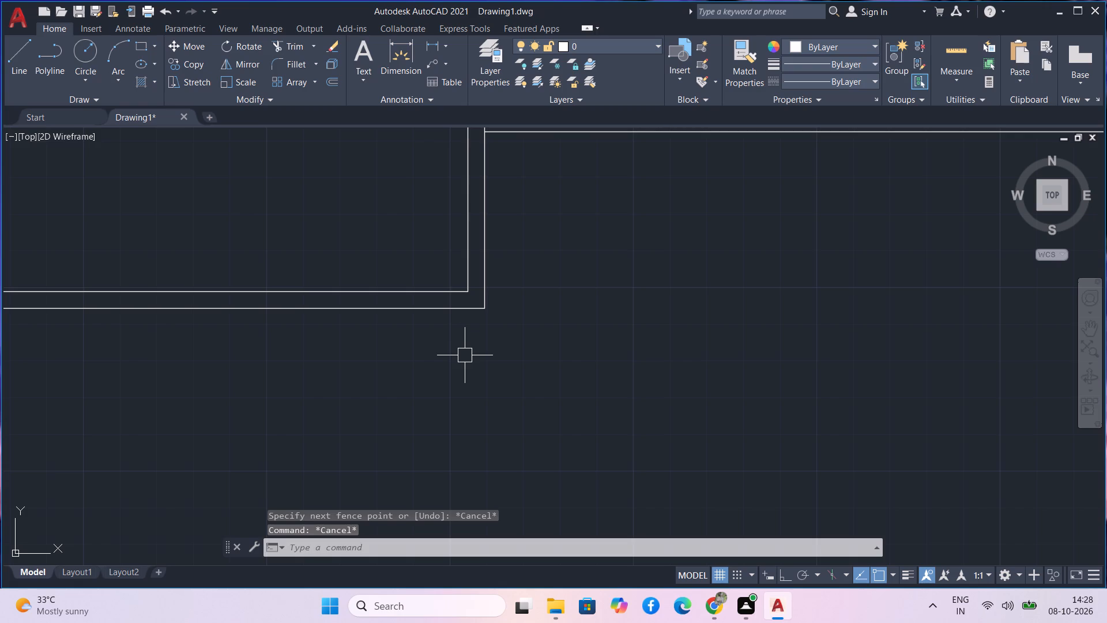
text(ex)
key(space)
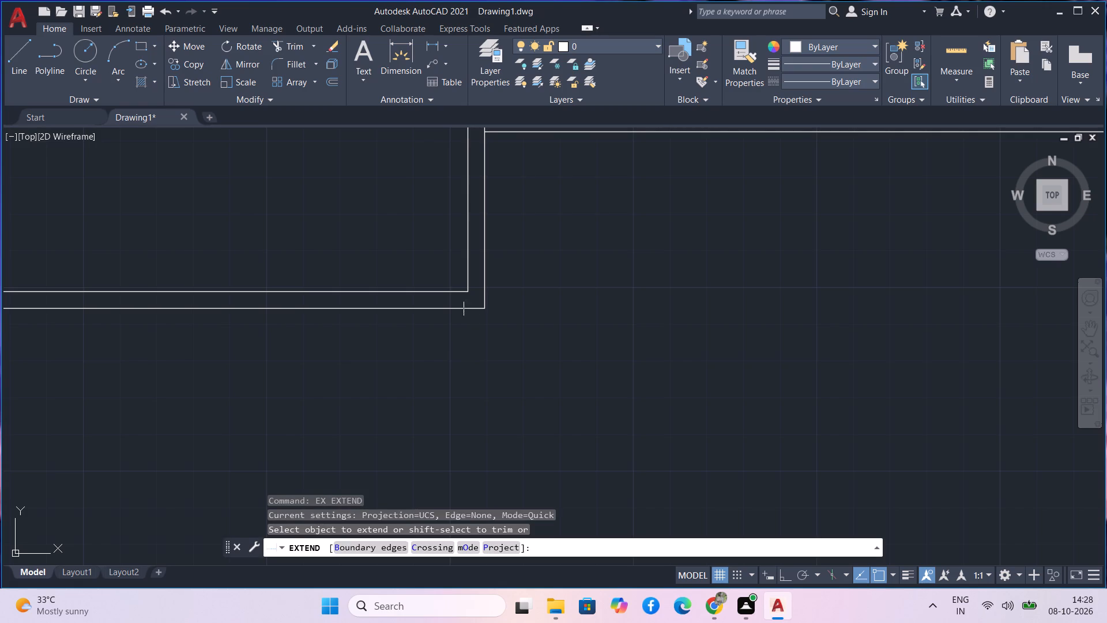
click(461, 276)
key(Escape)
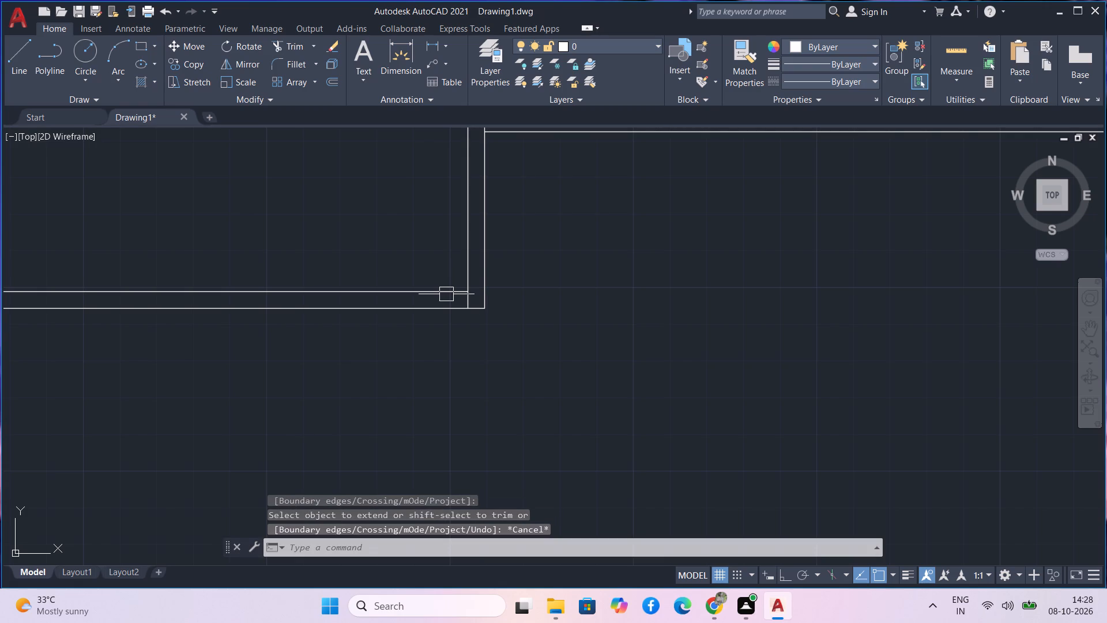
Offset the inner line of the central room's east wall 3' into the room.
text(o 3)
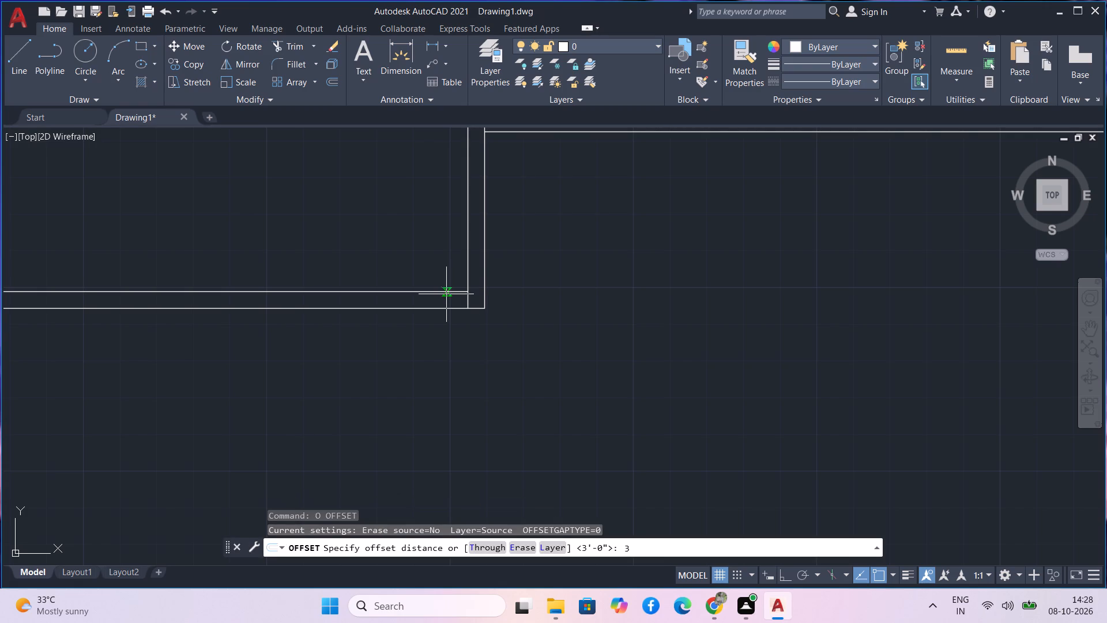
key(apostrophe)
key(Return)
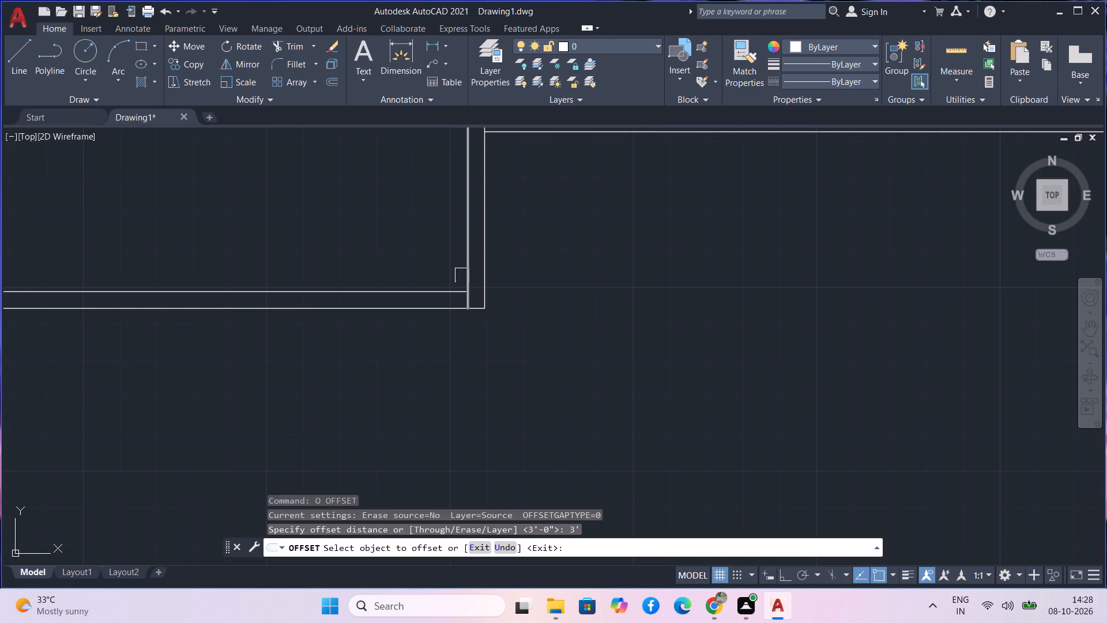
click(464, 275)
click(451, 271)
key(Escape)
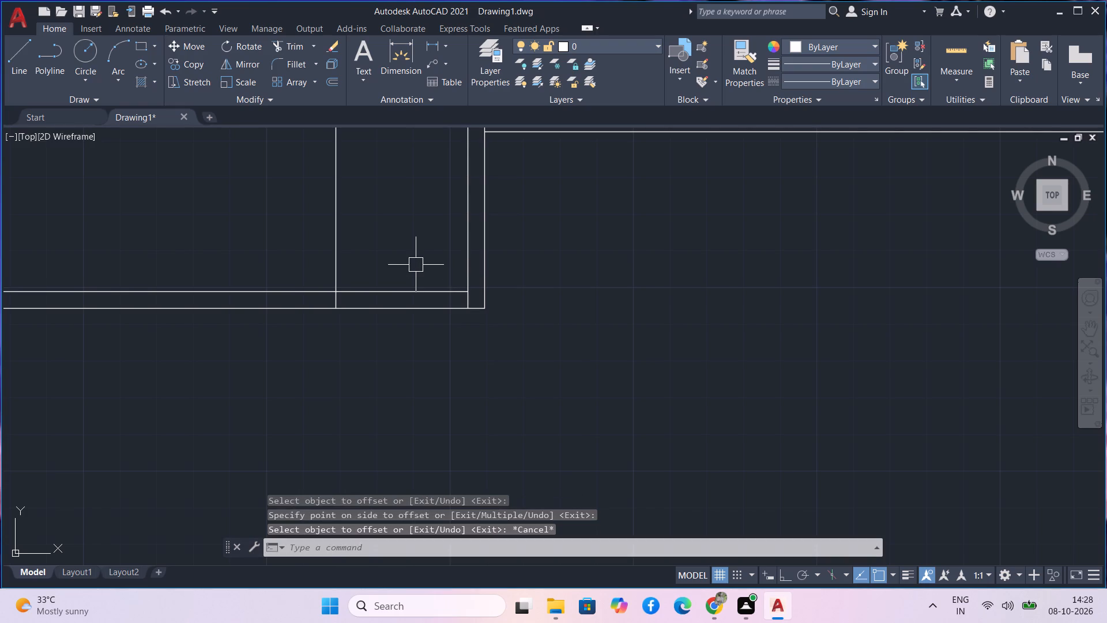
Trim the south wall lines between the east wall and the 3' offset line, and remove the offset line's excess inside the central room.
text(tr)
key(space)
drag(419, 257, 427, 331)
drag(386, 250, 329, 211)
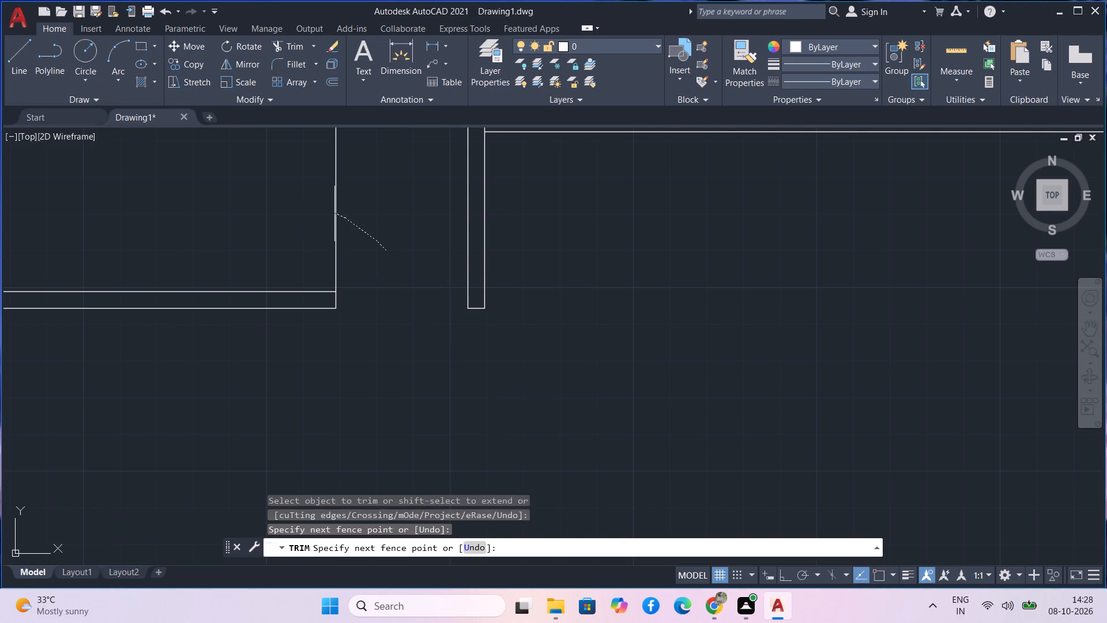
drag(329, 211, 285, 198)
scroll(311, 223, down, 1)
scroll(379, 305, down, 1)
middle_drag(385, 310, 407, 376)
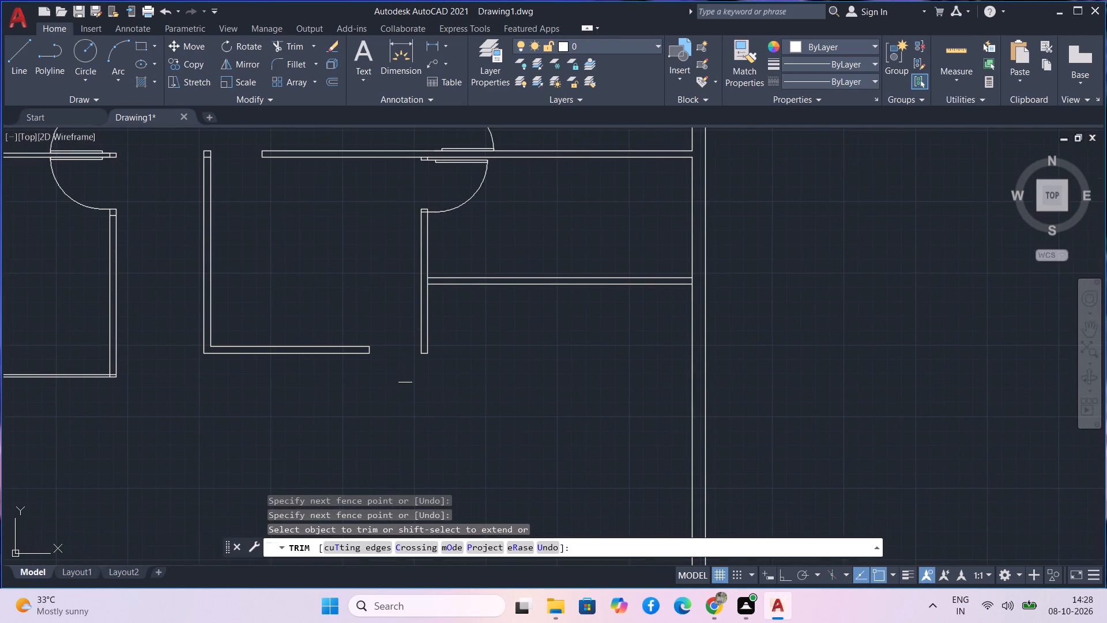
scroll(401, 371, down, 1)
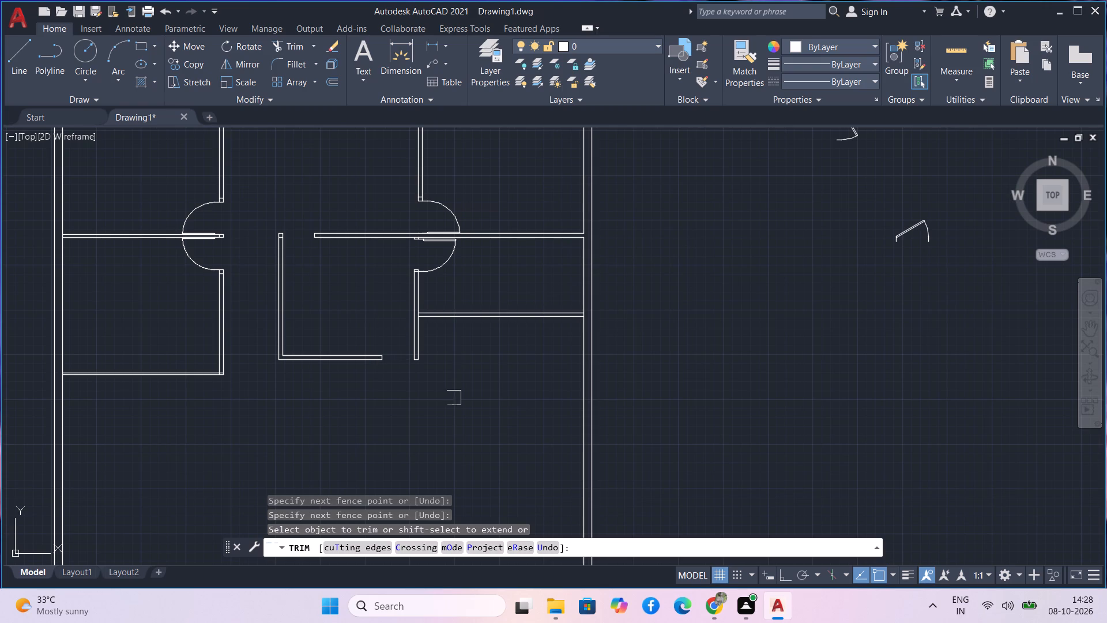
middle_drag(455, 394, 468, 358)
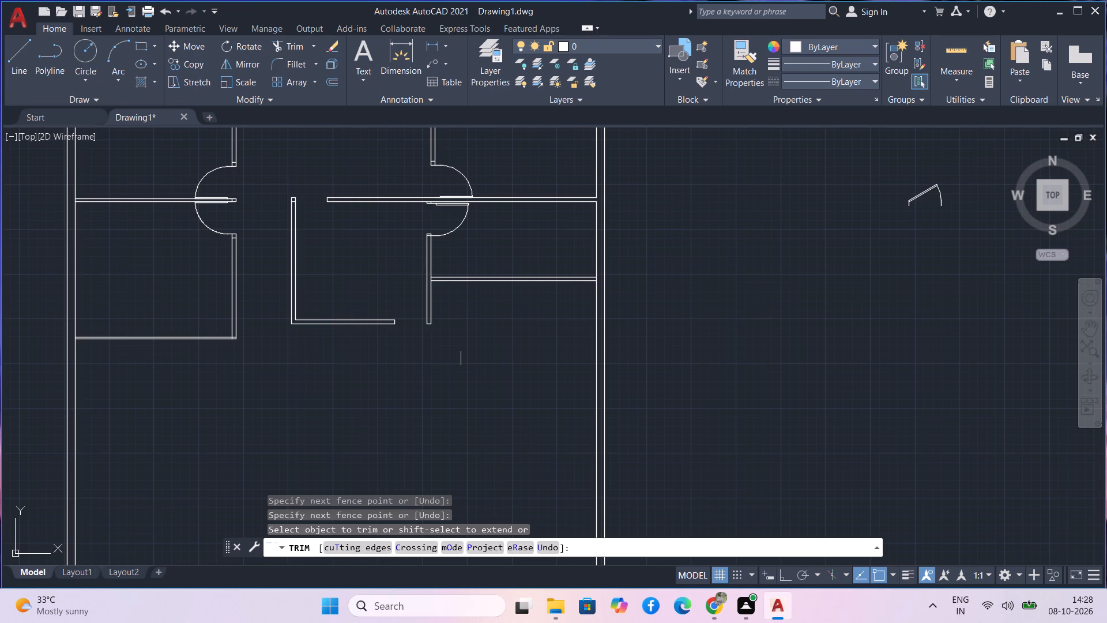
key(Escape)
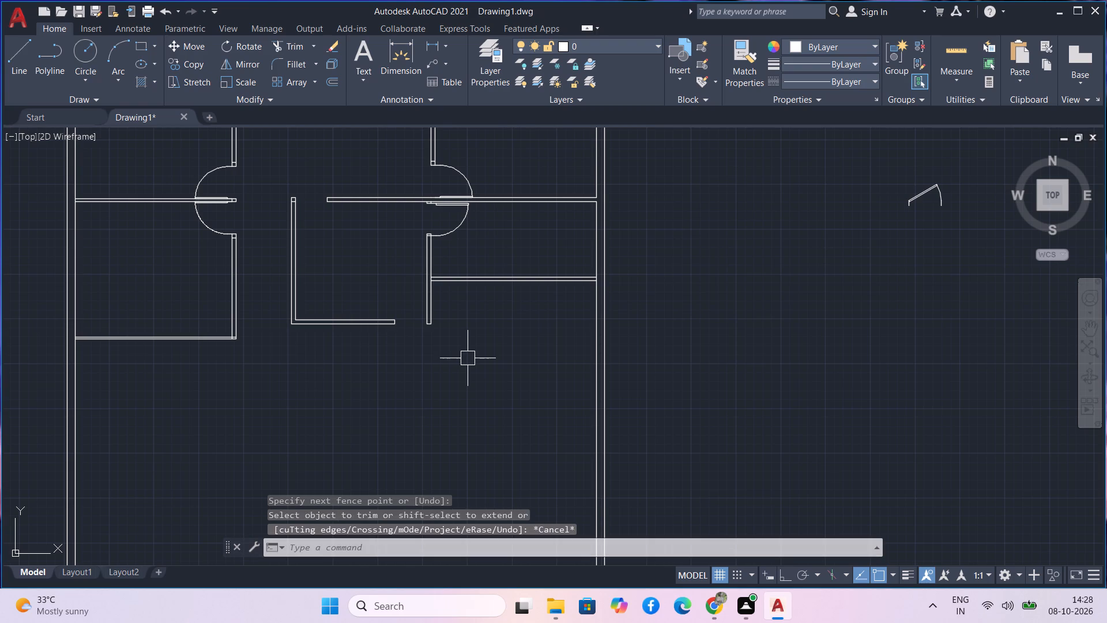
Offset the lower line of the horizontal partition east of the central room 13' southward.
text(o)
key(space)
text(13)
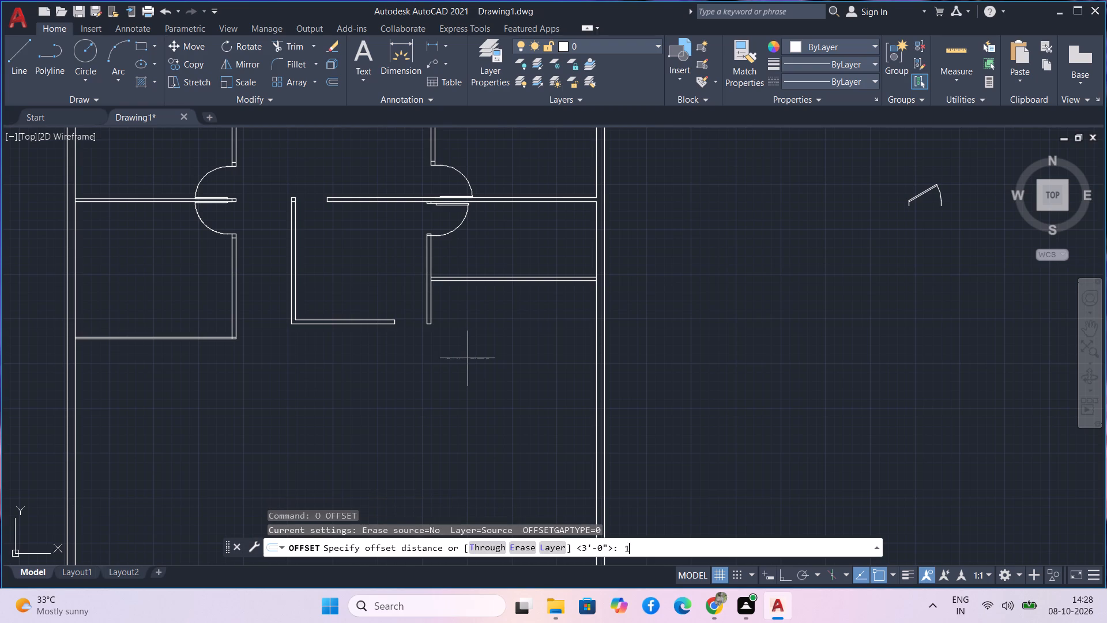
key(apostrophe)
key(Return)
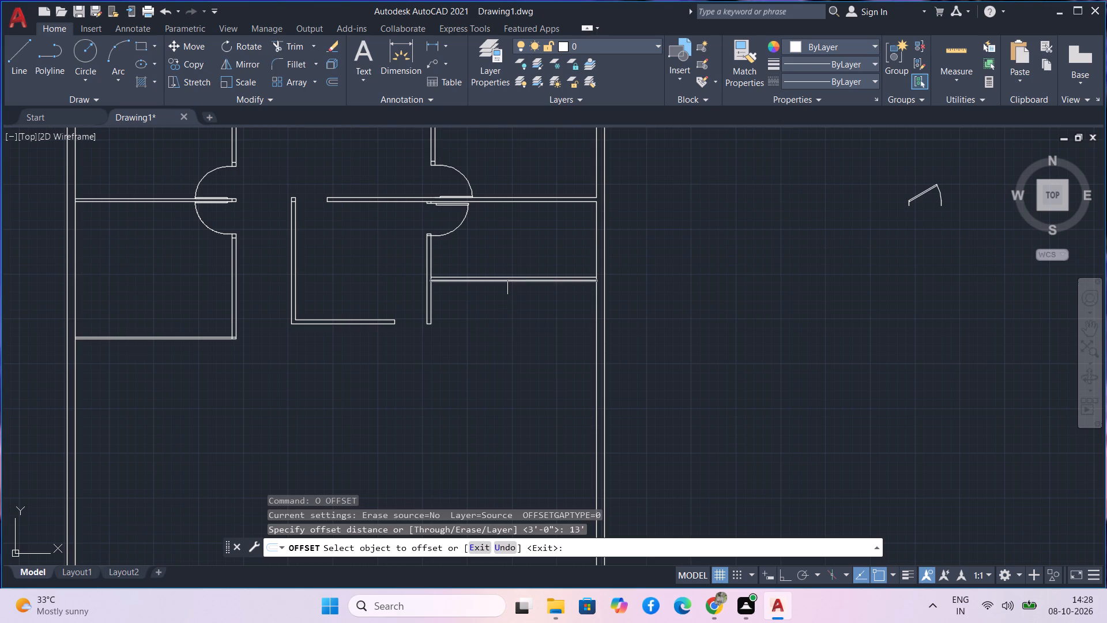
click(514, 287)
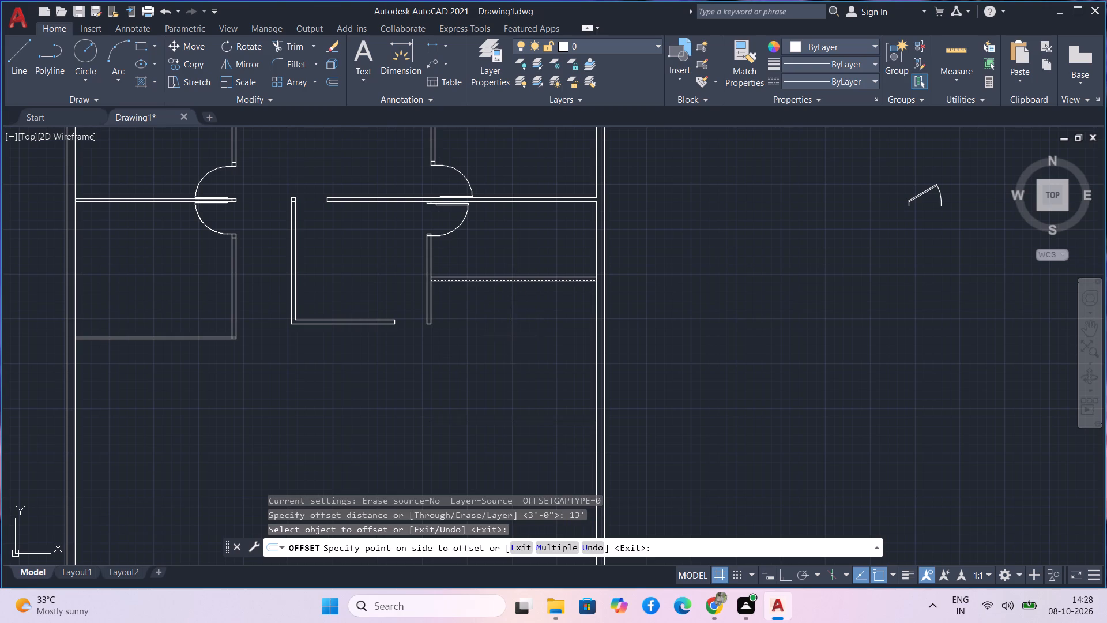
click(510, 335)
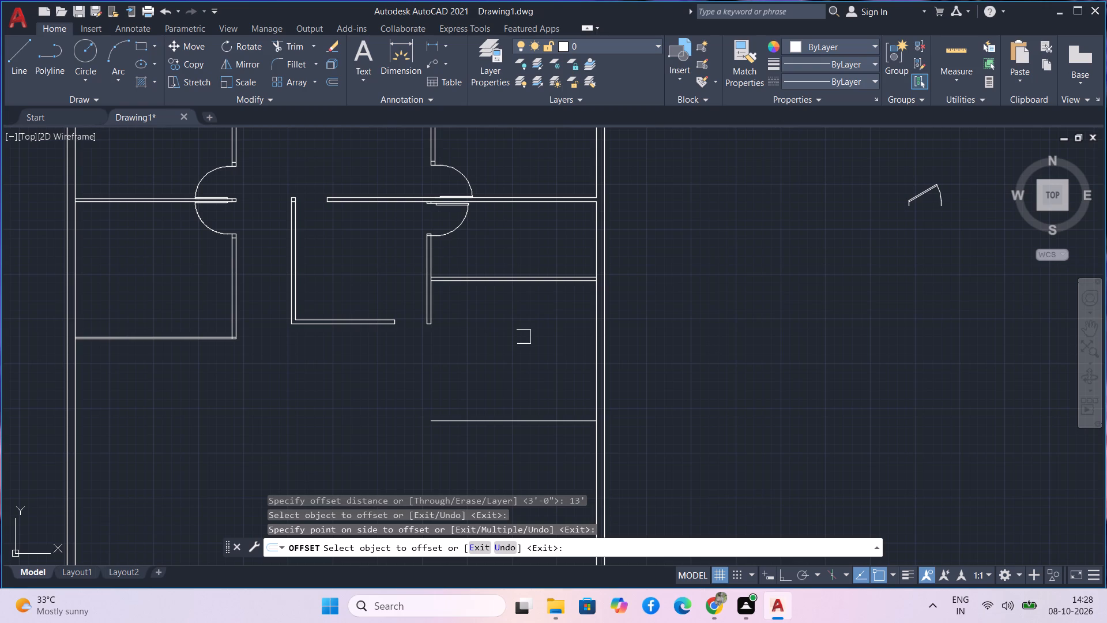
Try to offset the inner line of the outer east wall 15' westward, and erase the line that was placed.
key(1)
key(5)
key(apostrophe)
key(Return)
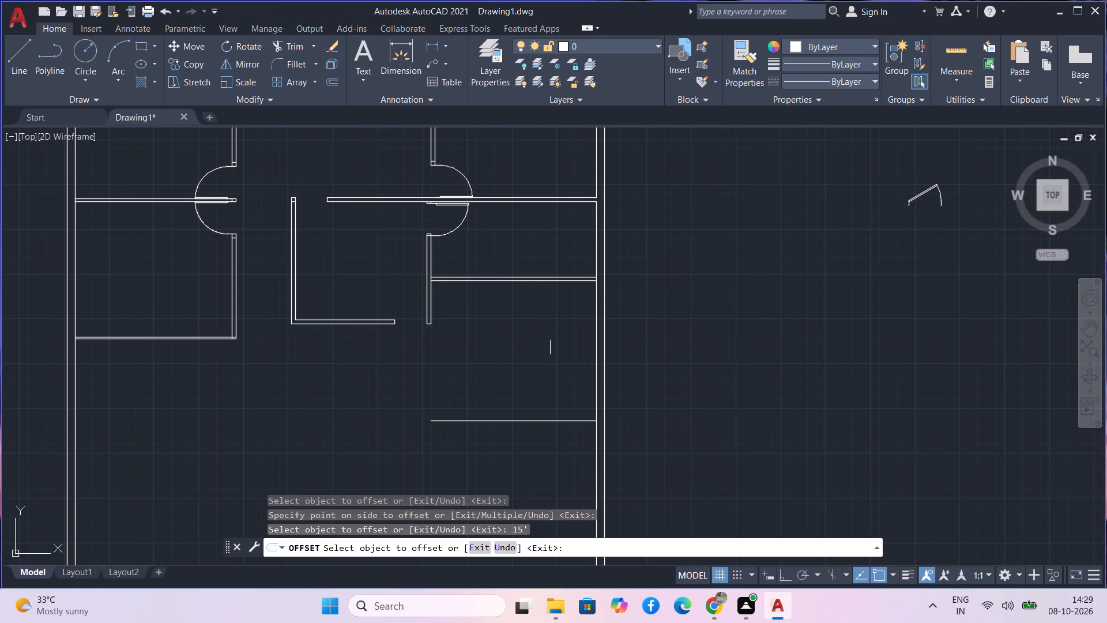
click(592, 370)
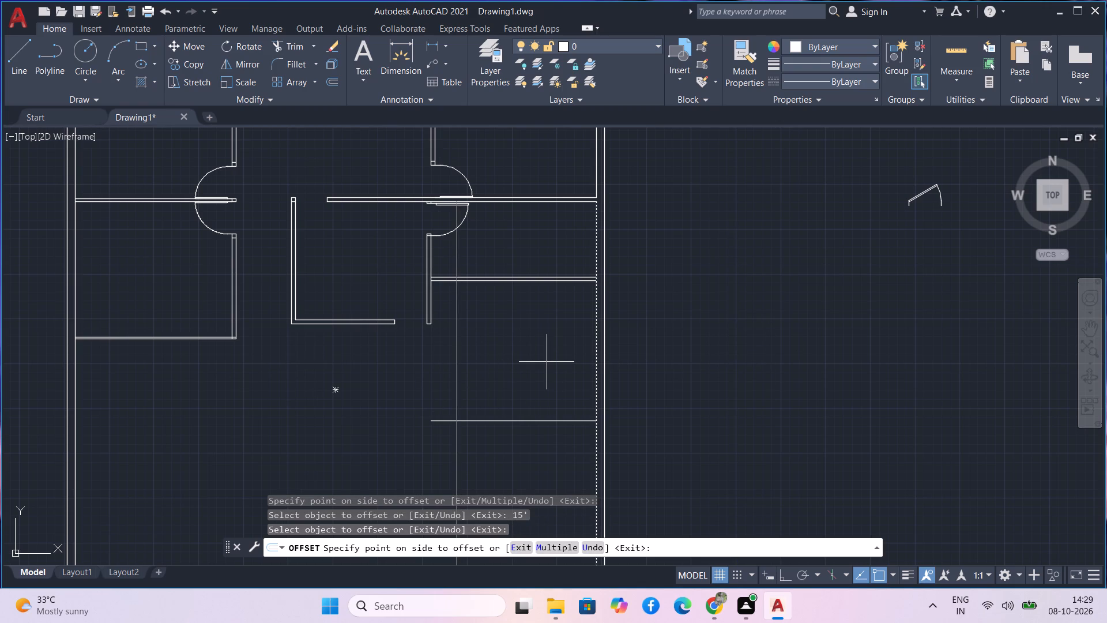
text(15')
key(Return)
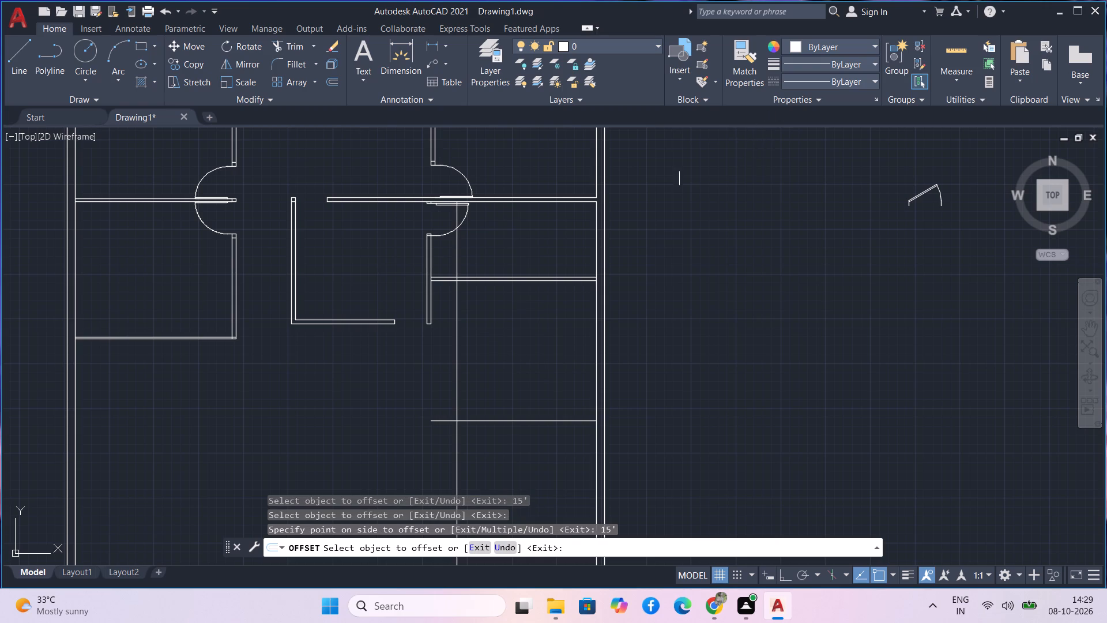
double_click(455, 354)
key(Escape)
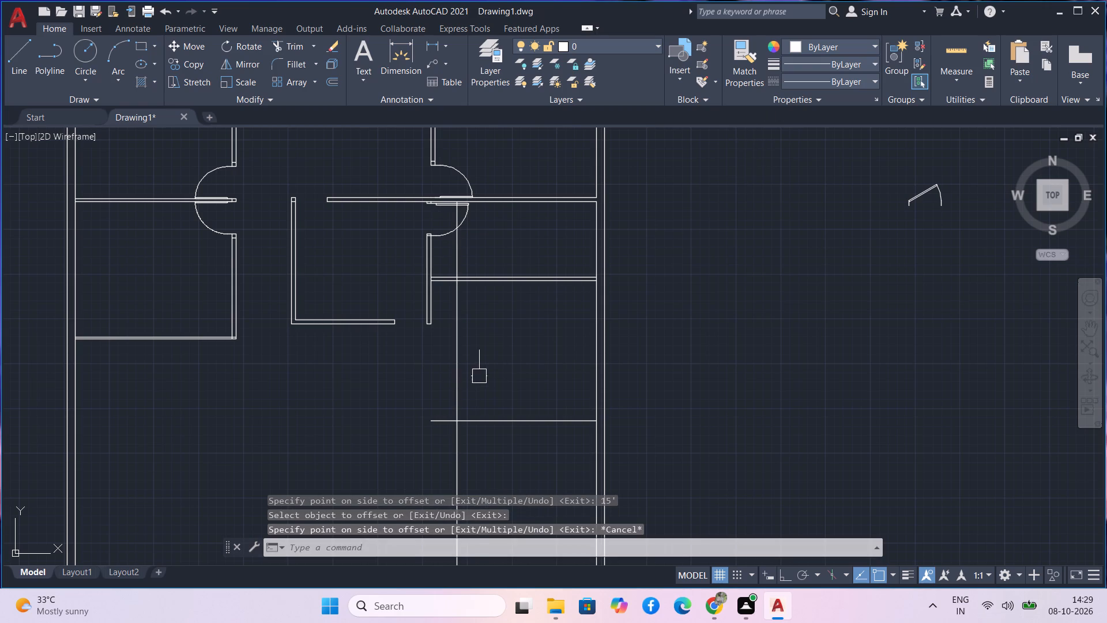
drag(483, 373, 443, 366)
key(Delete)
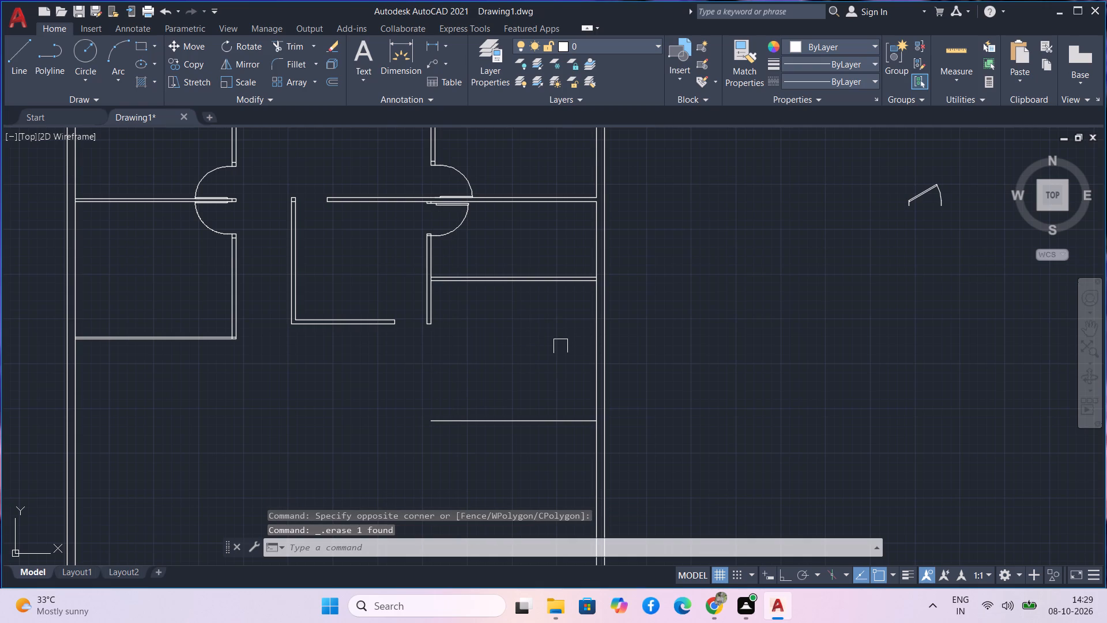
Offset the inner line of the outer east wall 15' westward.
text(o 15')
key(Return)
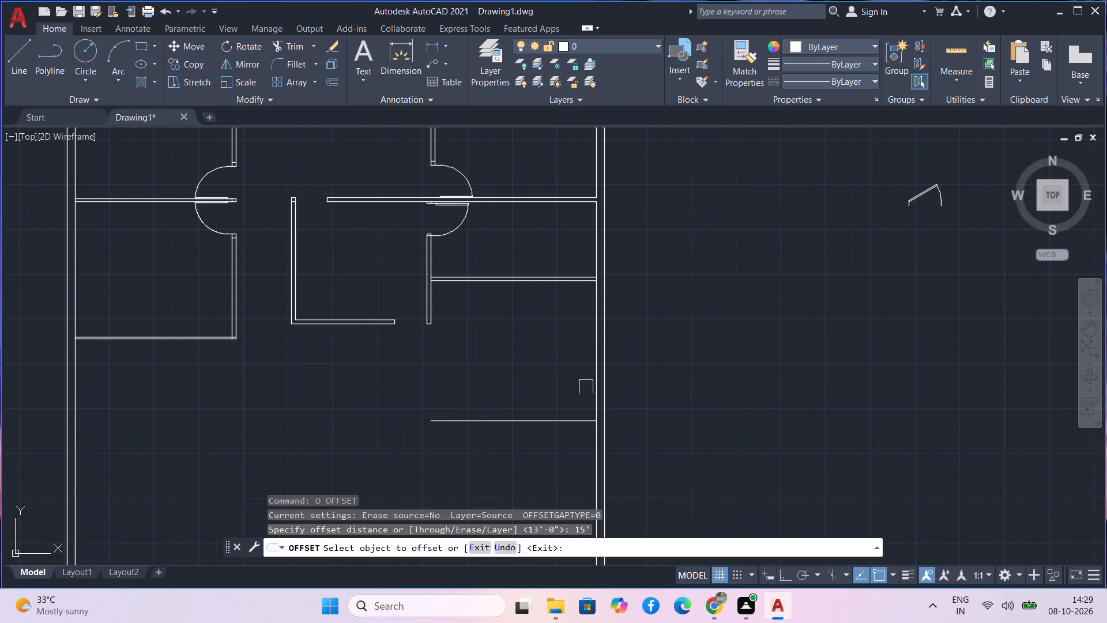
click(592, 389)
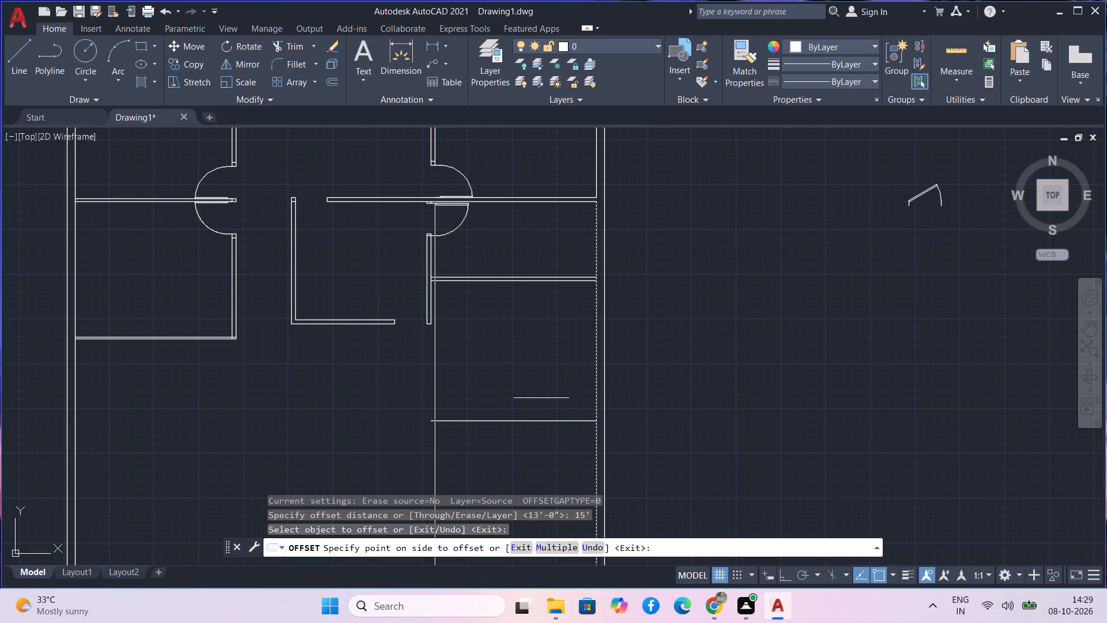
click(541, 398)
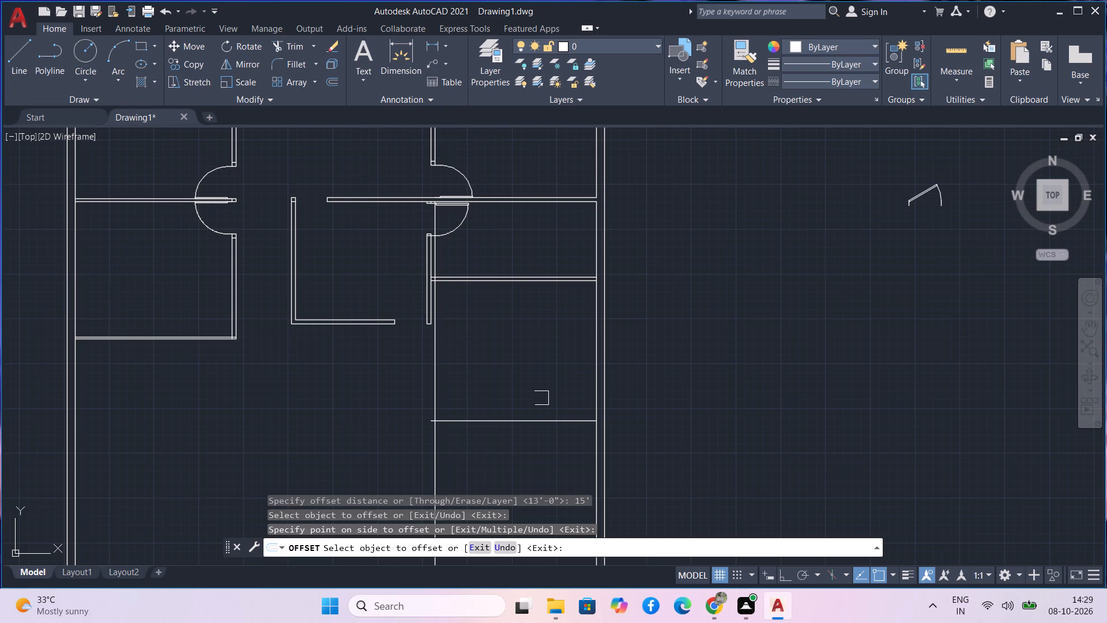
key(grave)
key(Escape)
Trim the 15' offset line through the door area and the horizontal partition, down to the partition's lower line.
text(trb)
key(space)
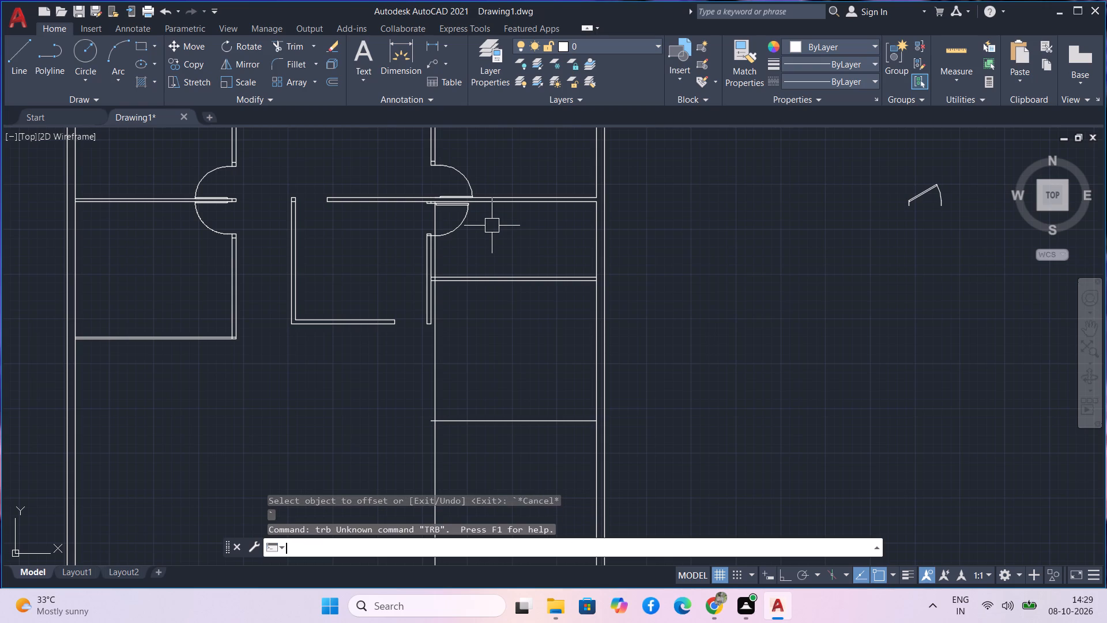
text(tr)
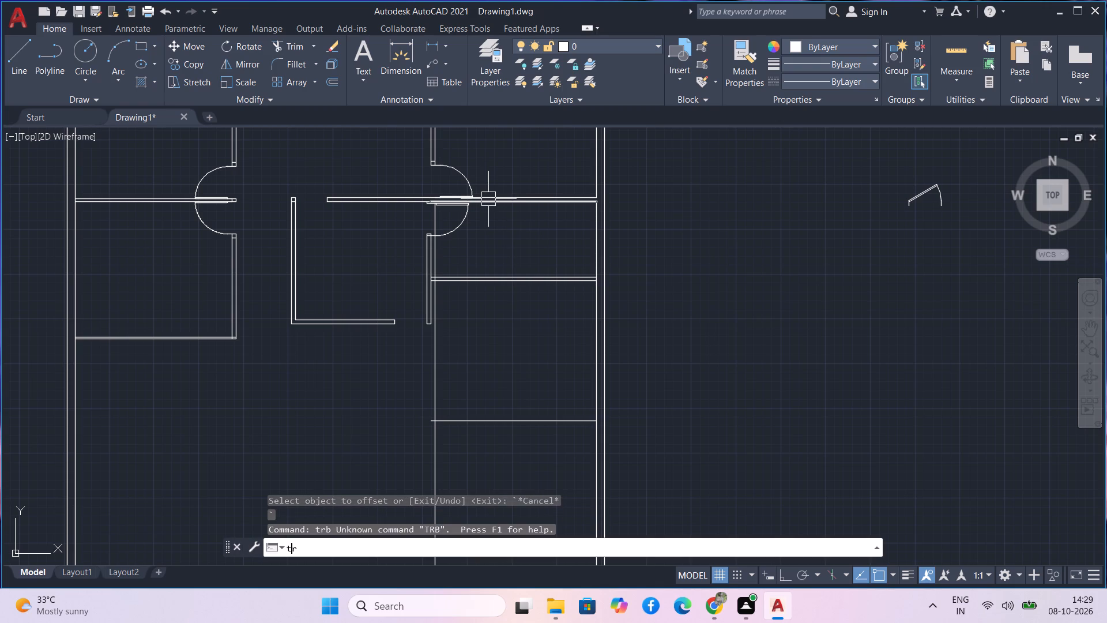
key(space)
scroll(440, 217, up, 3)
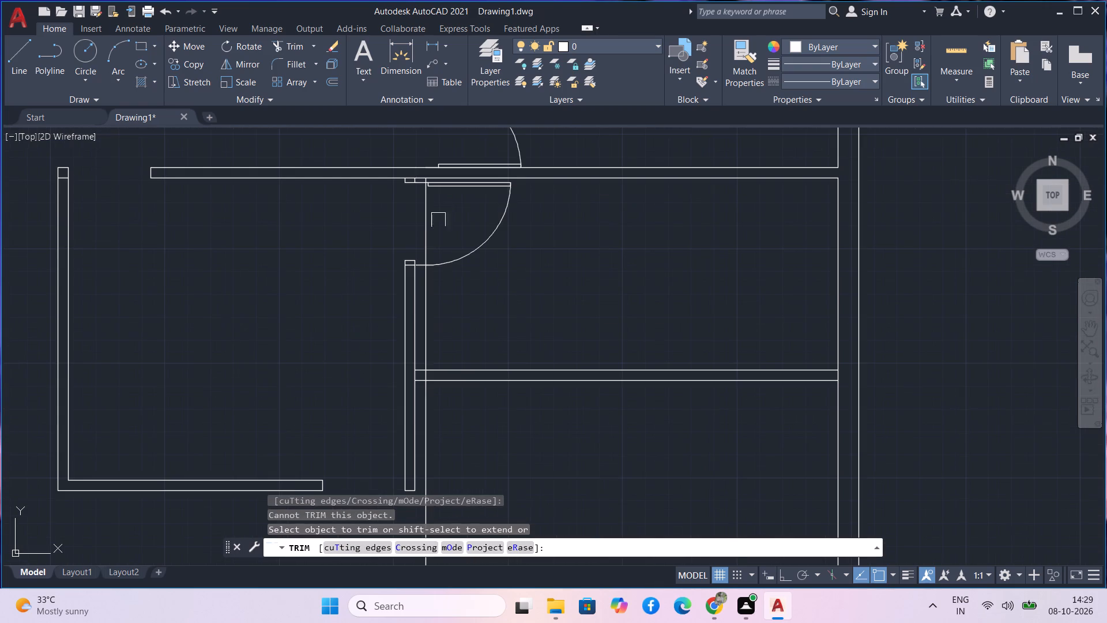
click(430, 228)
click(434, 307)
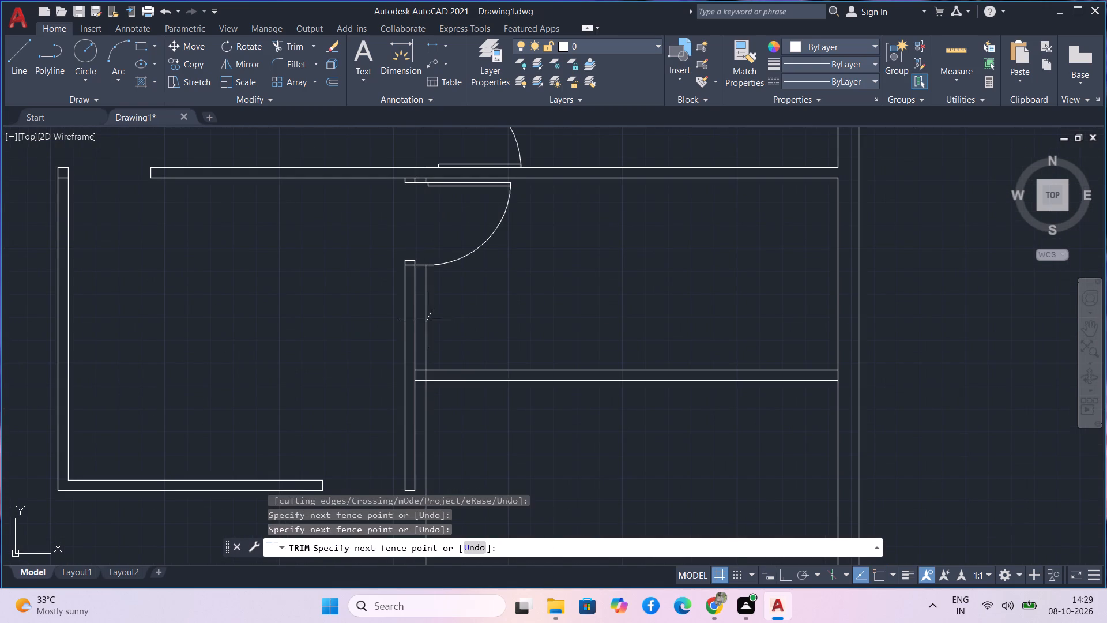
click(423, 324)
scroll(434, 383, up, 4)
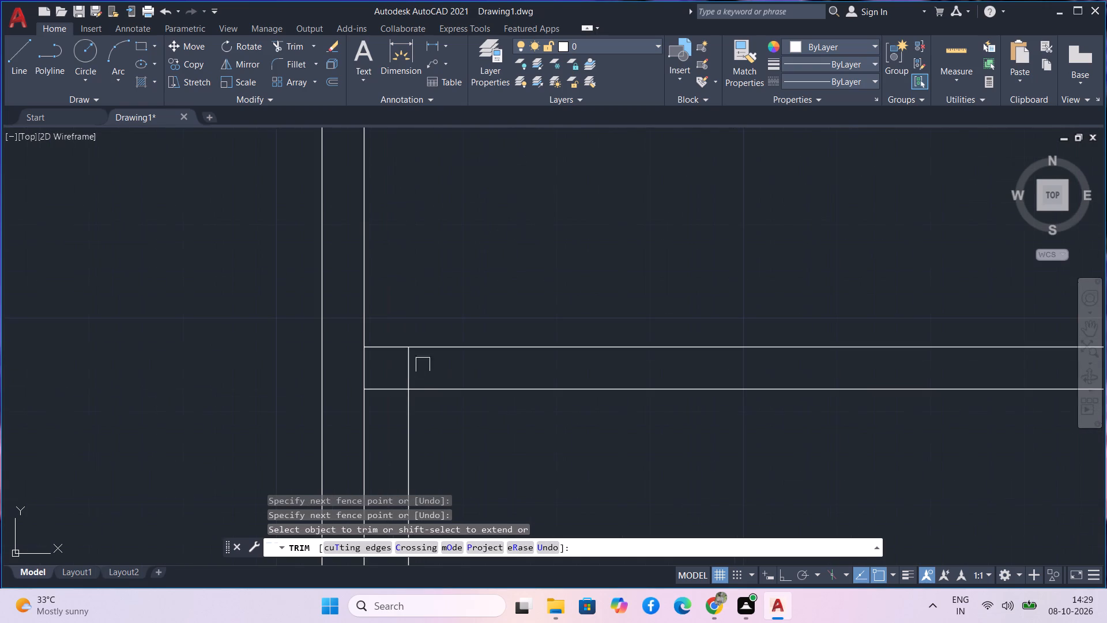
click(408, 375)
Trim the new room's southwest corner, removing the south line's overhang to the west and the west line's excess to the south.
scroll(420, 399, down, 2)
middle_drag(435, 434, 447, 176)
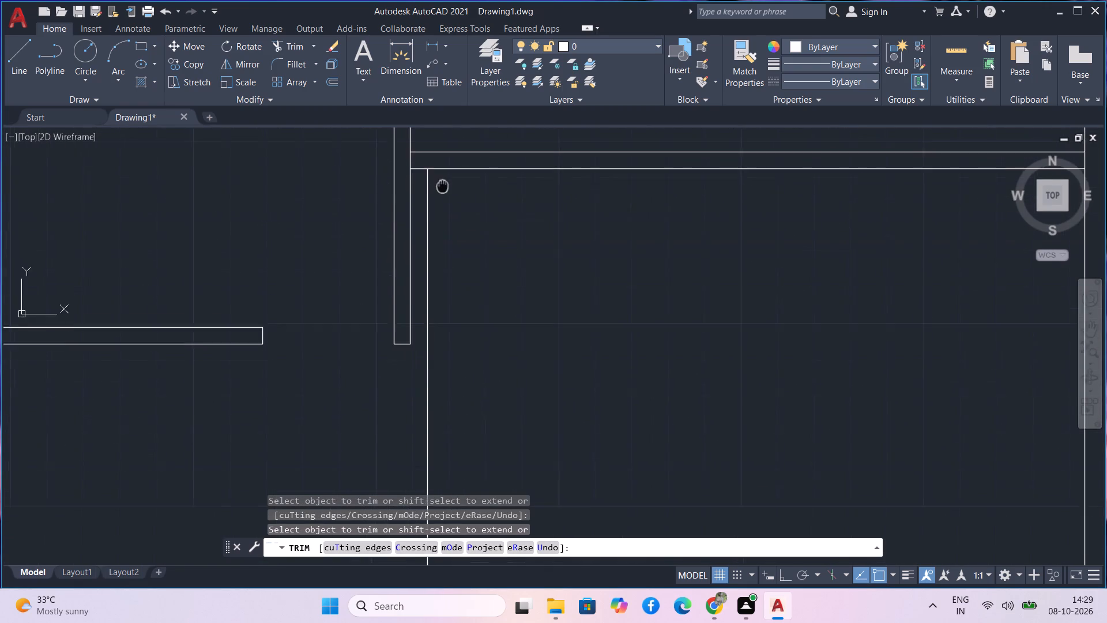
middle_drag(447, 176, 448, 175)
scroll(472, 280, down, 2)
middle_drag(497, 370, 444, 239)
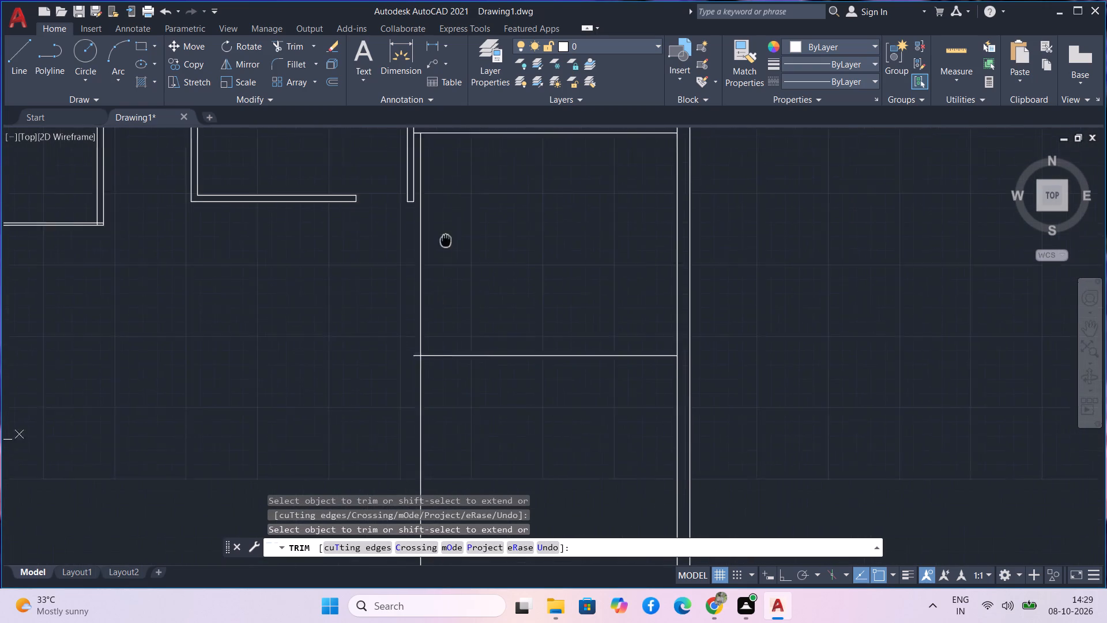
middle_drag(444, 239, 435, 232)
middle_click(435, 232)
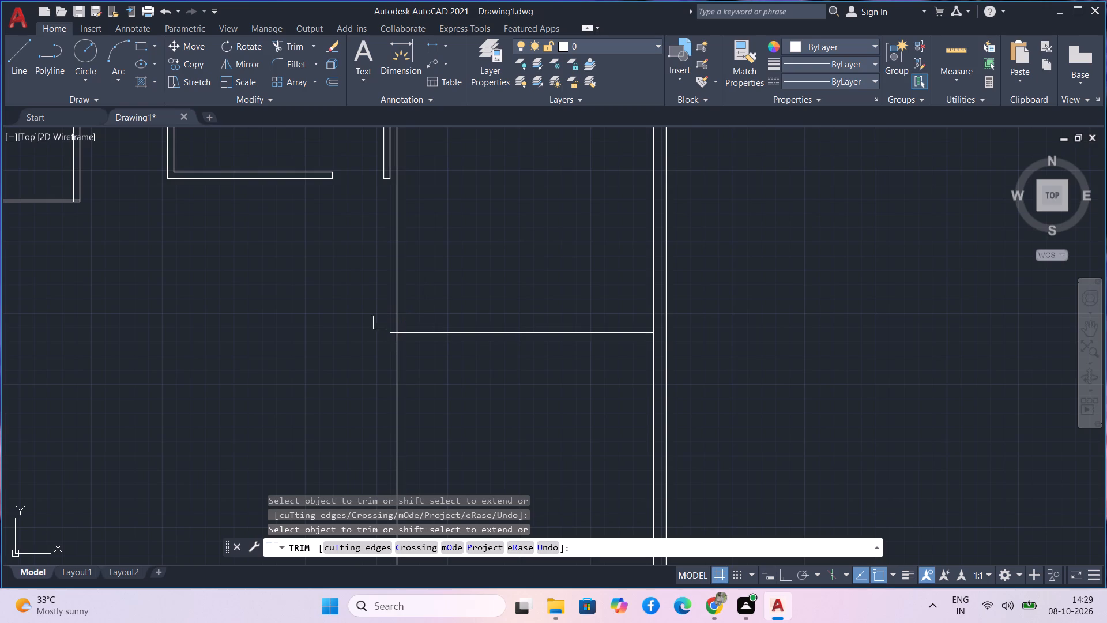
scroll(441, 213, down, 1)
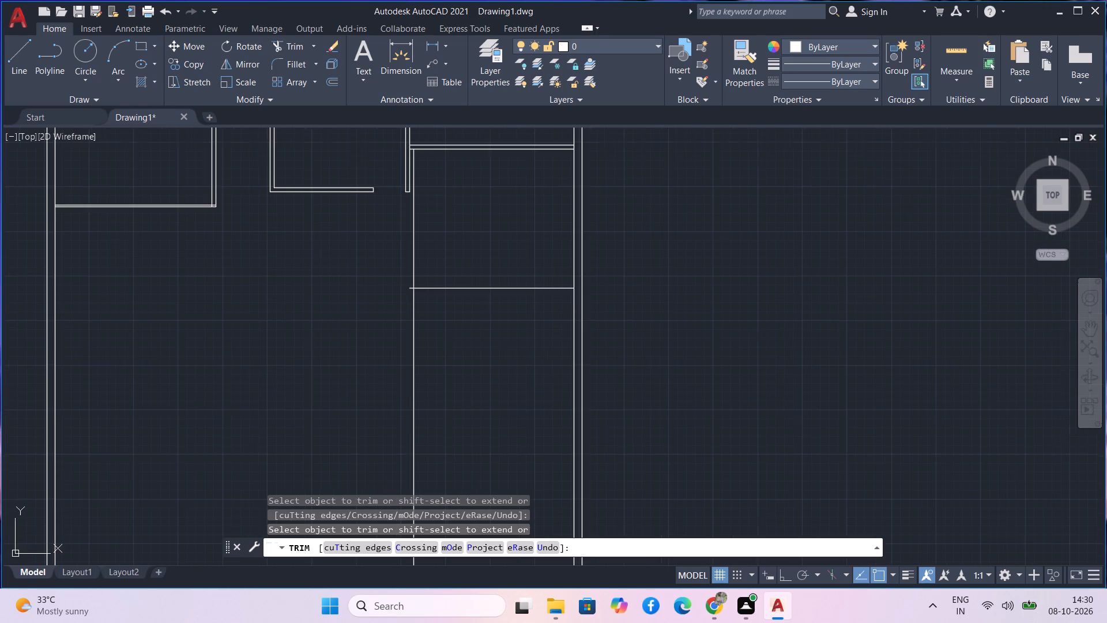
middle_drag(441, 213, 440, 248)
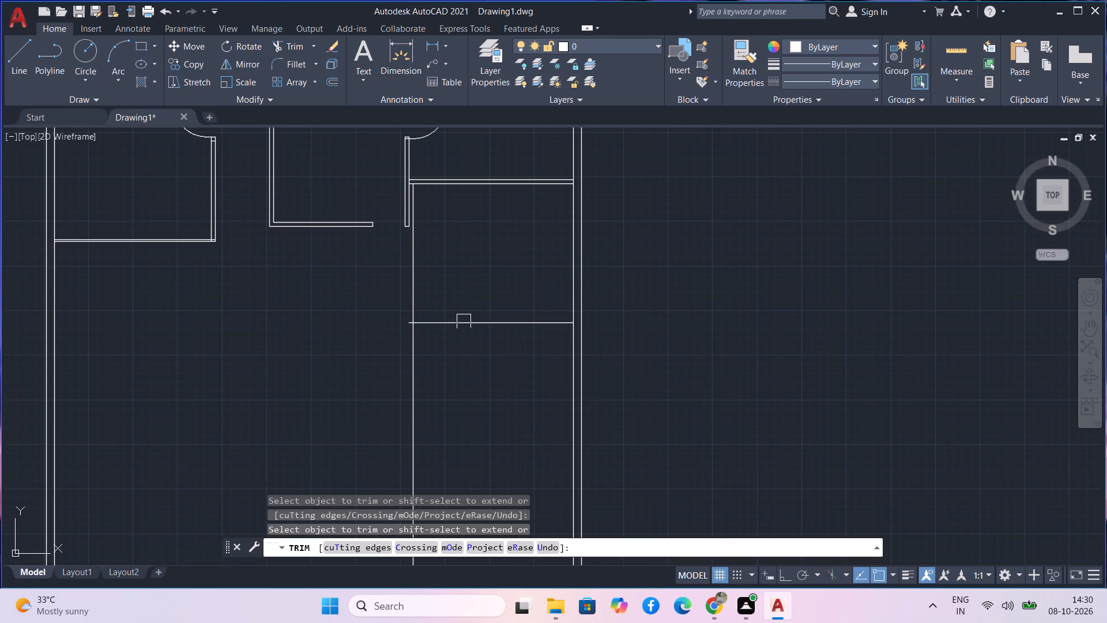
scroll(396, 323, up, 3)
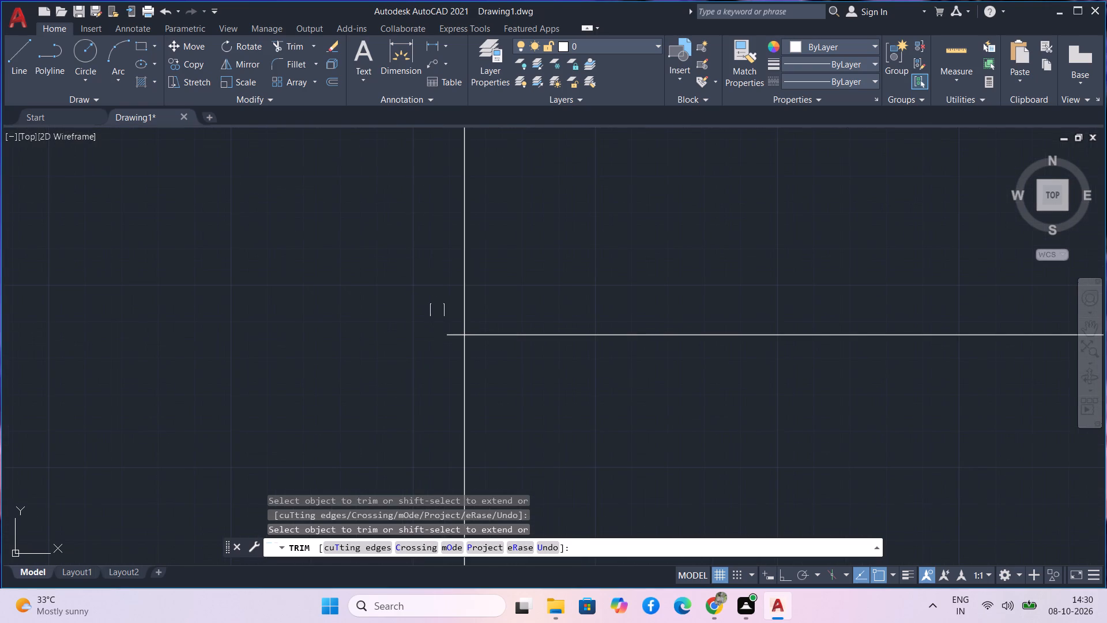
click(444, 337)
scroll(449, 313, down, 2)
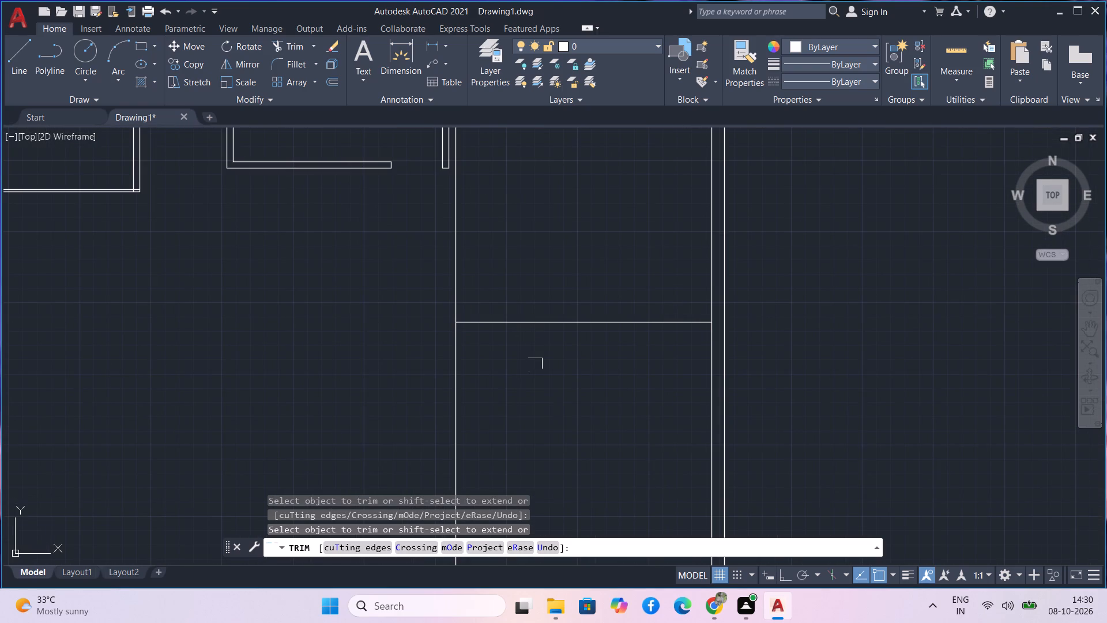
middle_drag(535, 365, 518, 410)
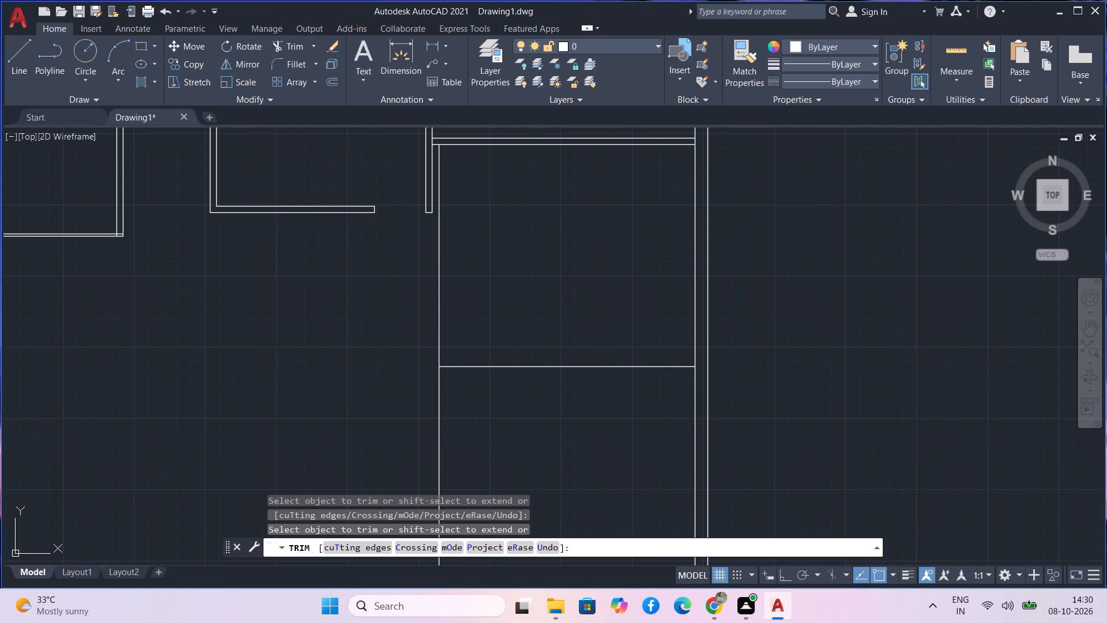
drag(497, 403, 385, 400)
middle_drag(379, 395, 377, 408)
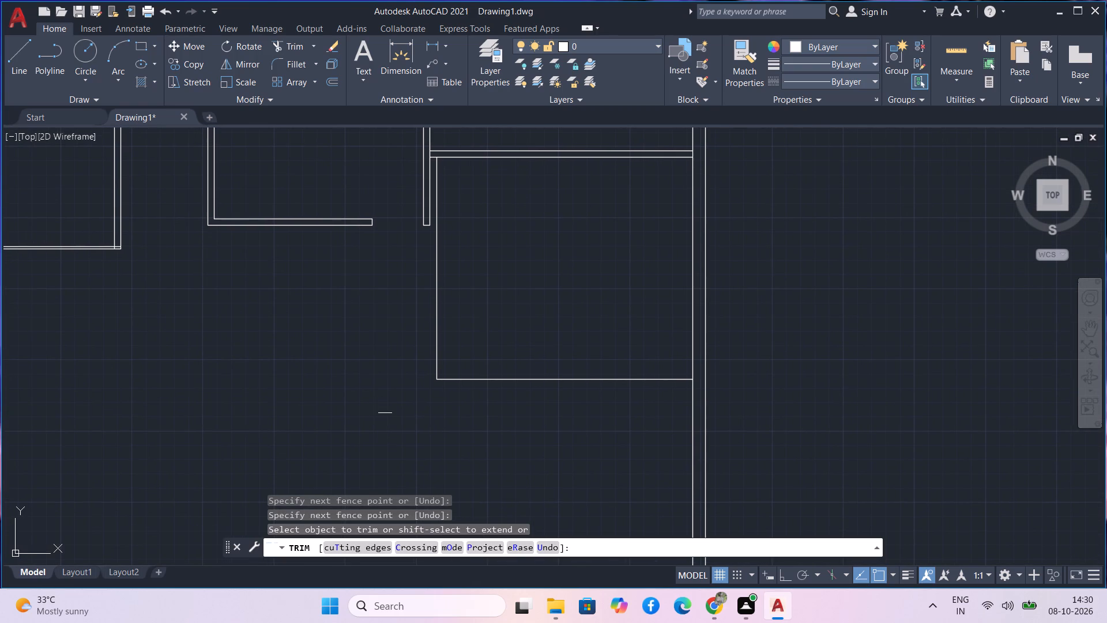
key(Escape)
Offset the new room's south line 4.5" southward and its west line 4.5" westward to form the wall thickness.
text(o)
key(space)
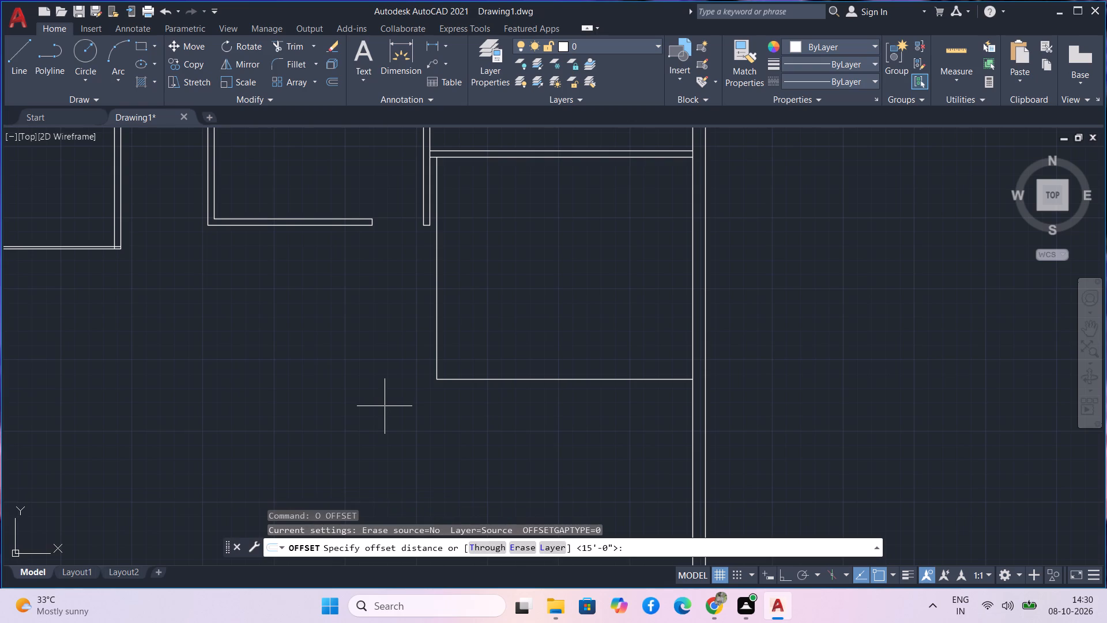
text(4.5)
key(Return)
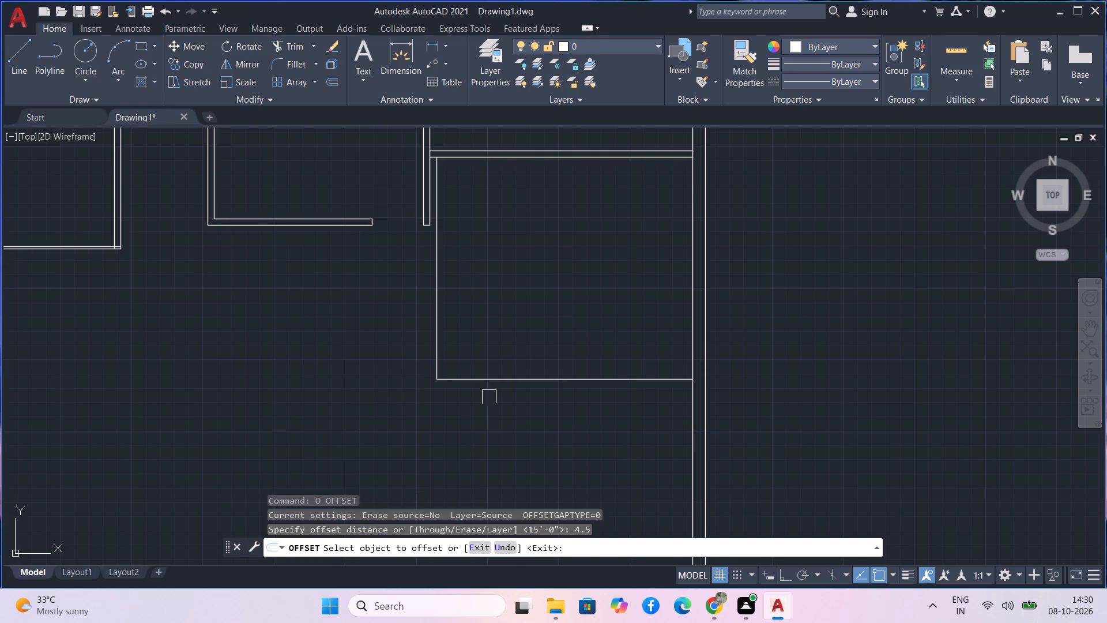
click(491, 374)
click(481, 398)
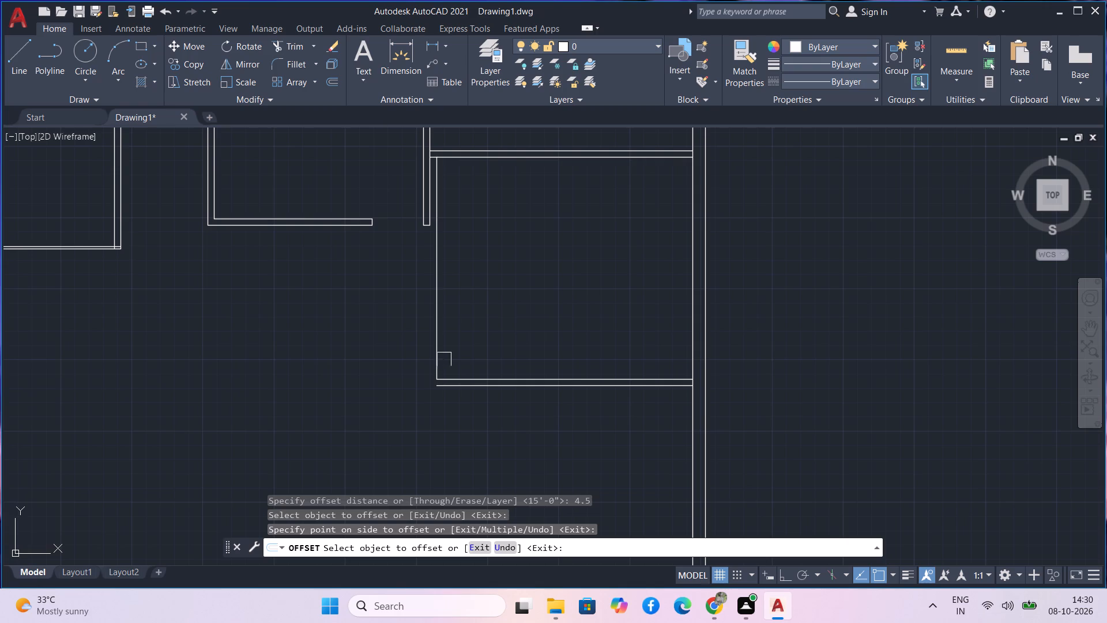
click(439, 356)
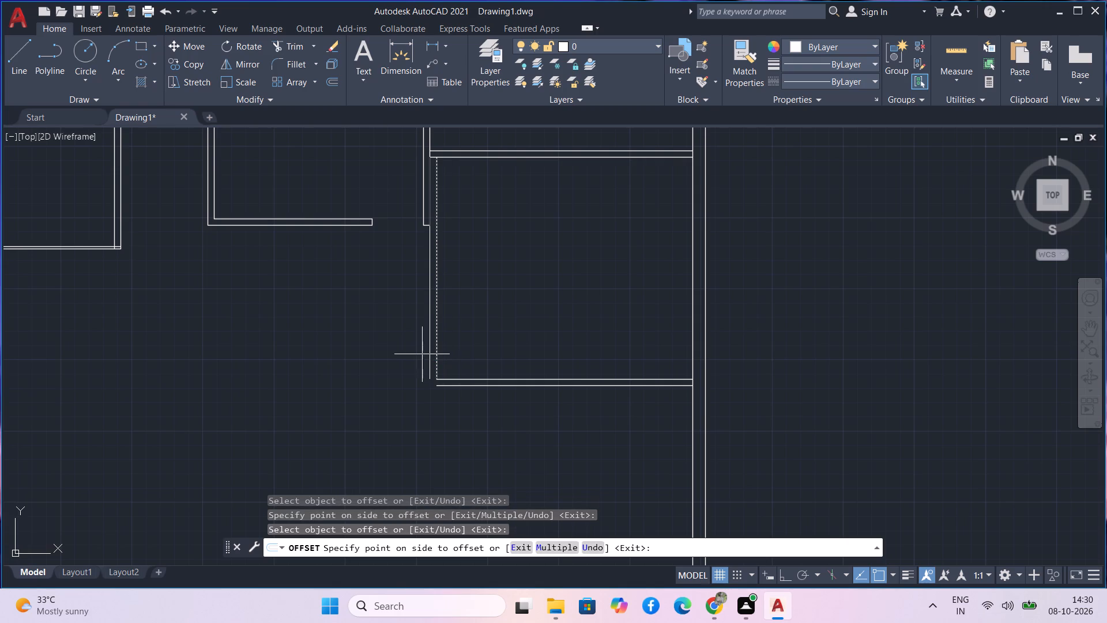
click(422, 354)
key(Escape)
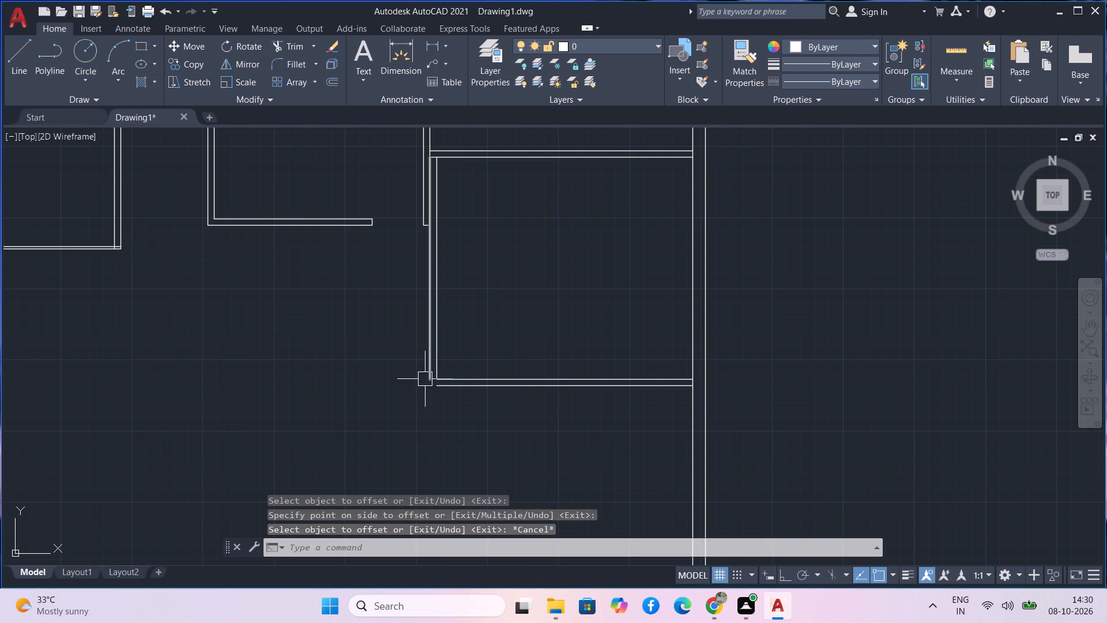
Fillet the new room's outer west and outer south wall lines into a square southwest corner.
key(g)
key(BackSpace)
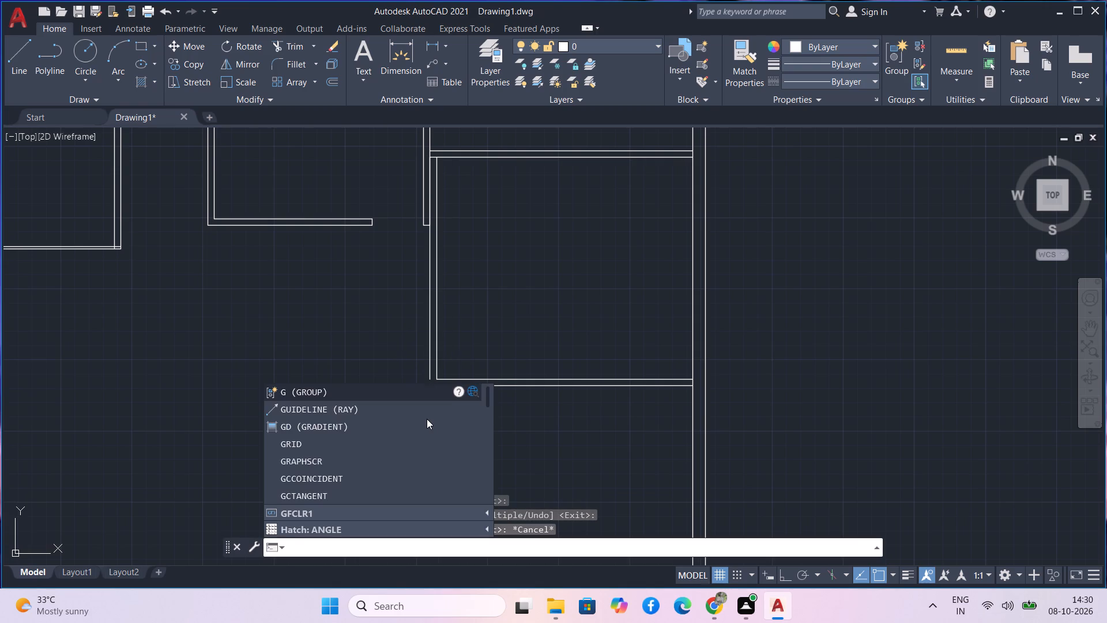
text(f v)
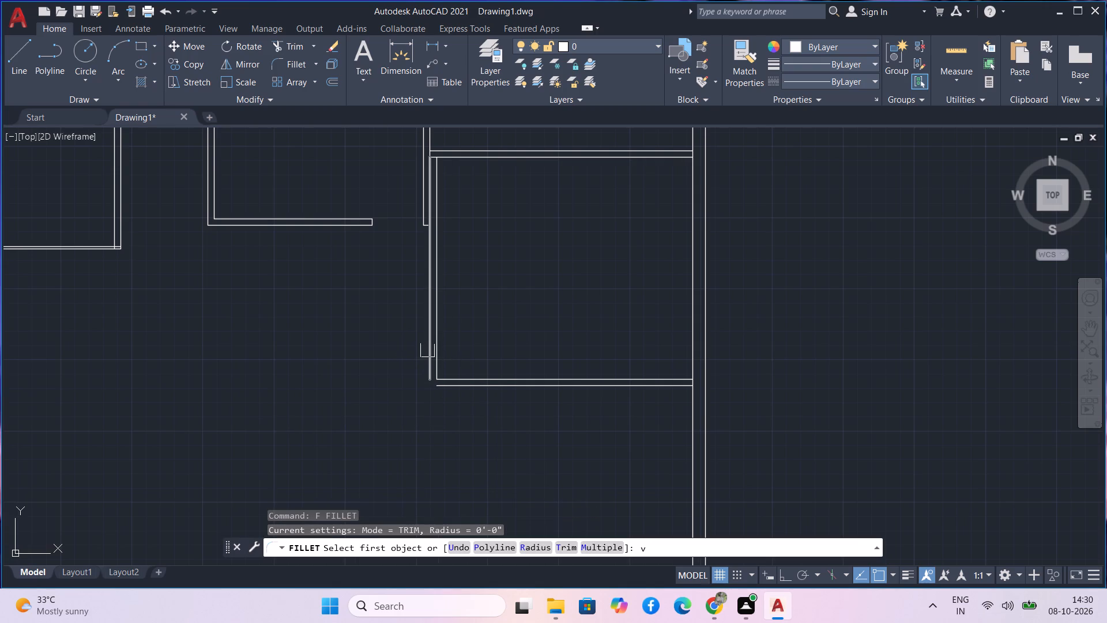
click(427, 350)
click(424, 365)
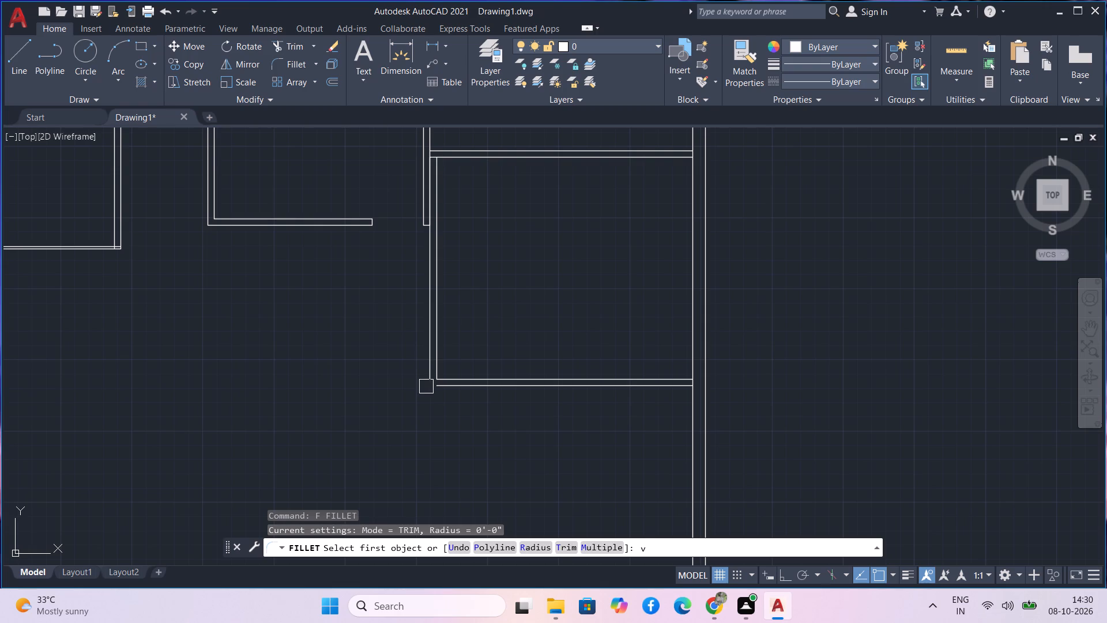
key(space)
click(428, 382)
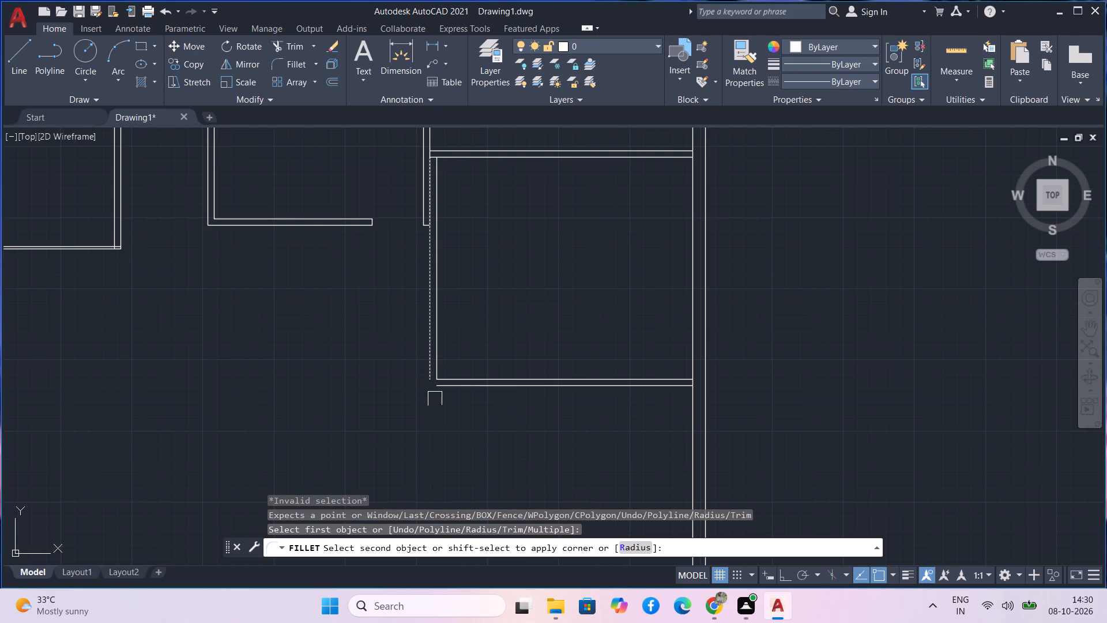
click(442, 392)
key(Escape)
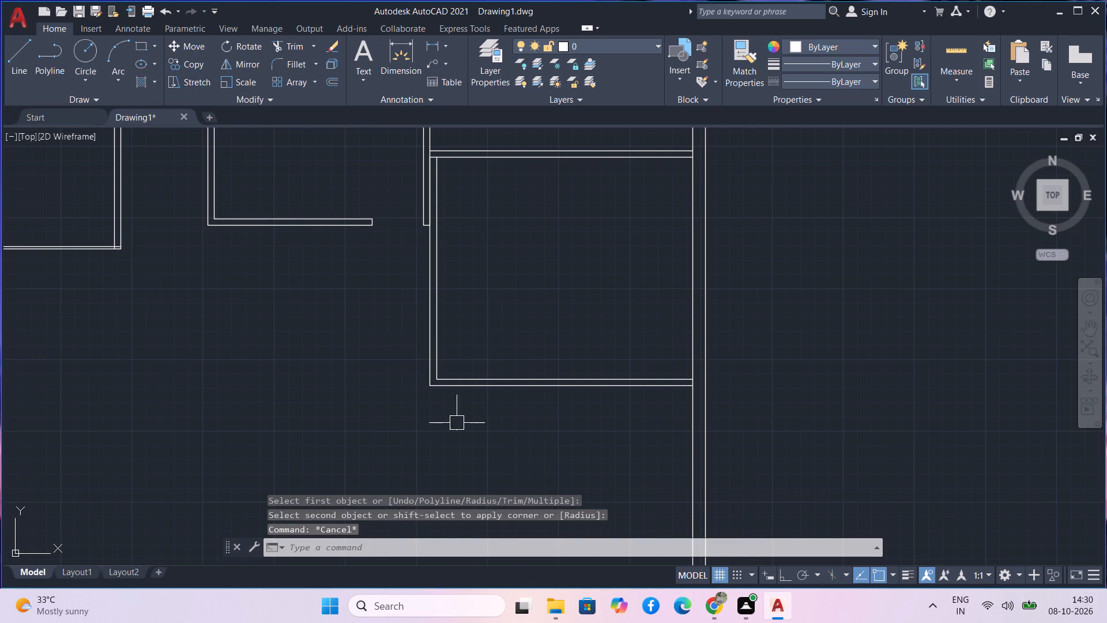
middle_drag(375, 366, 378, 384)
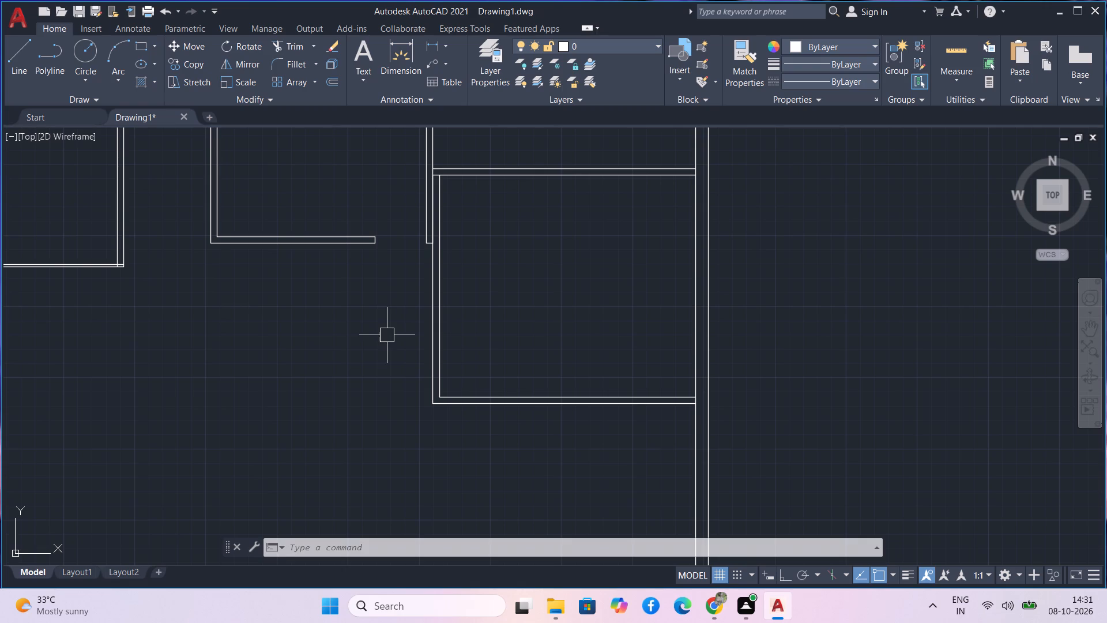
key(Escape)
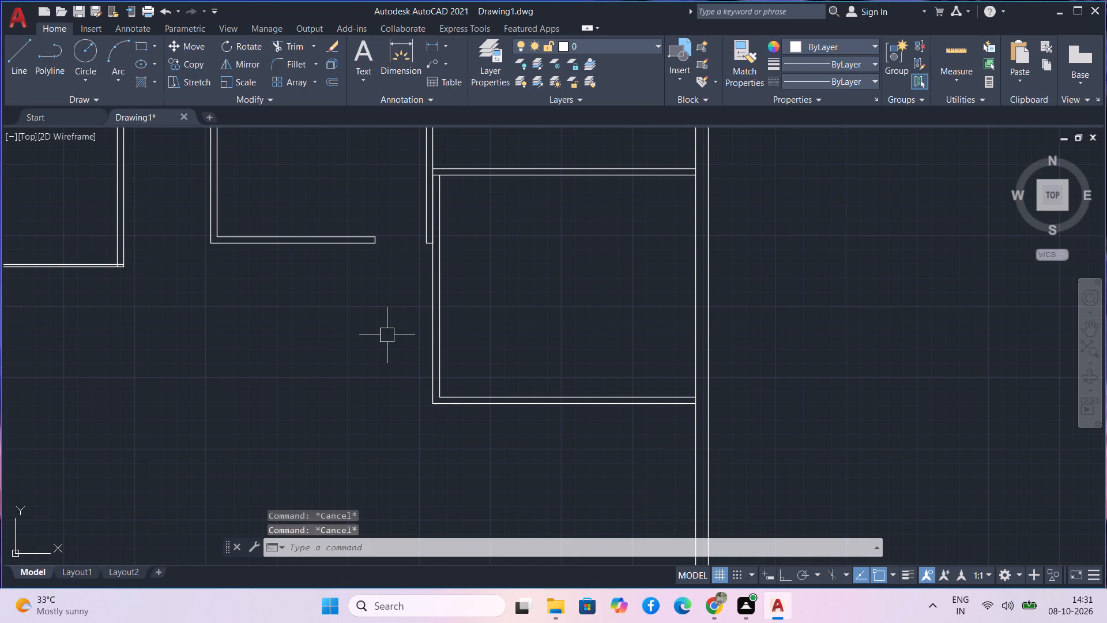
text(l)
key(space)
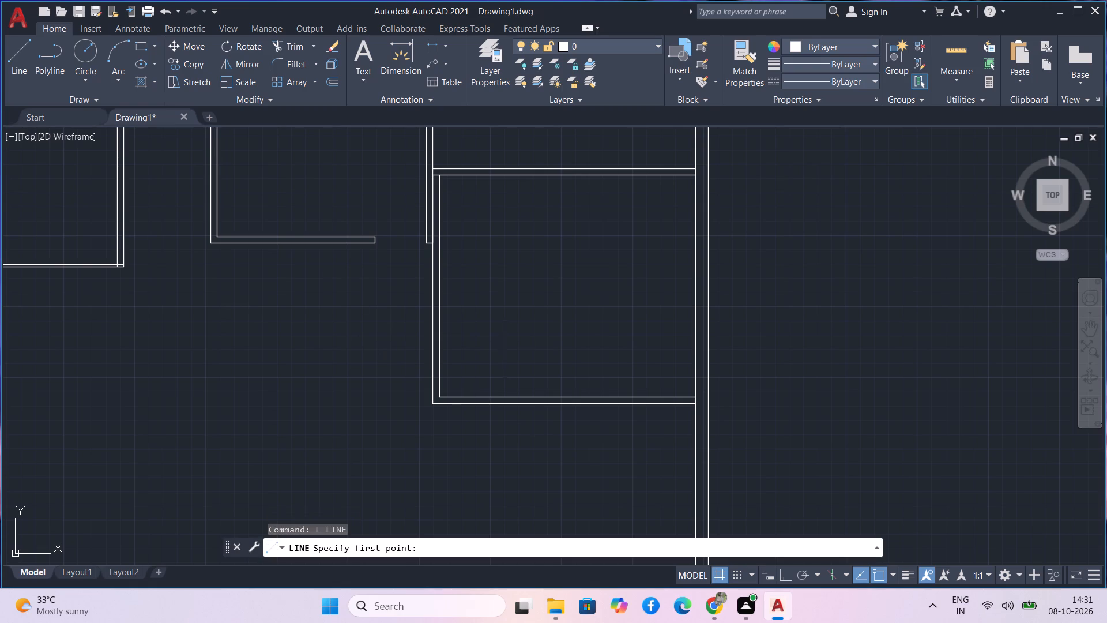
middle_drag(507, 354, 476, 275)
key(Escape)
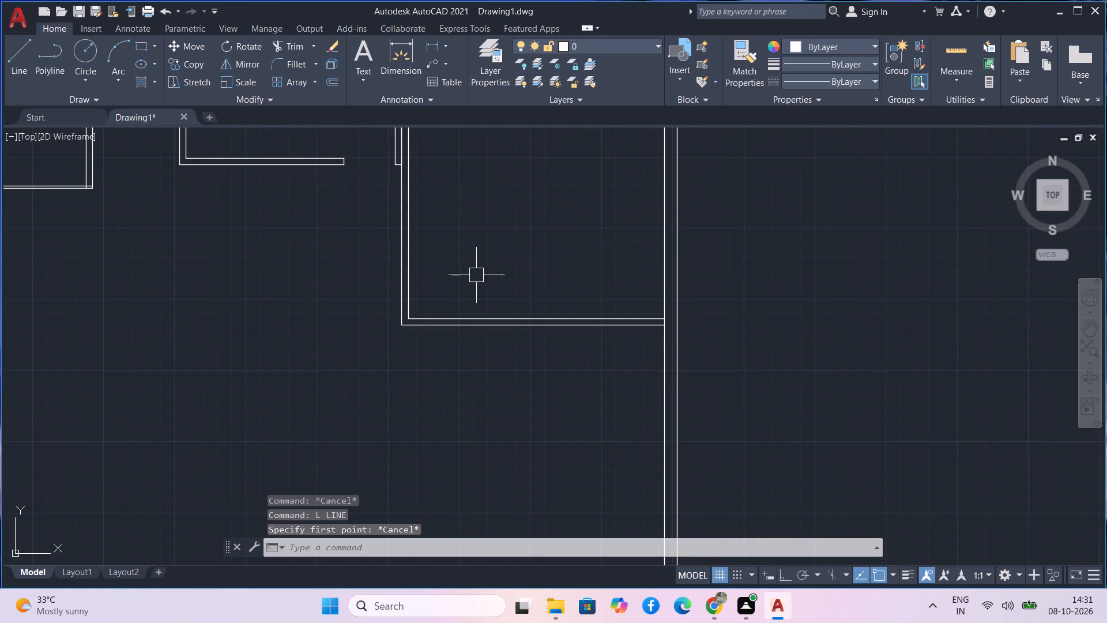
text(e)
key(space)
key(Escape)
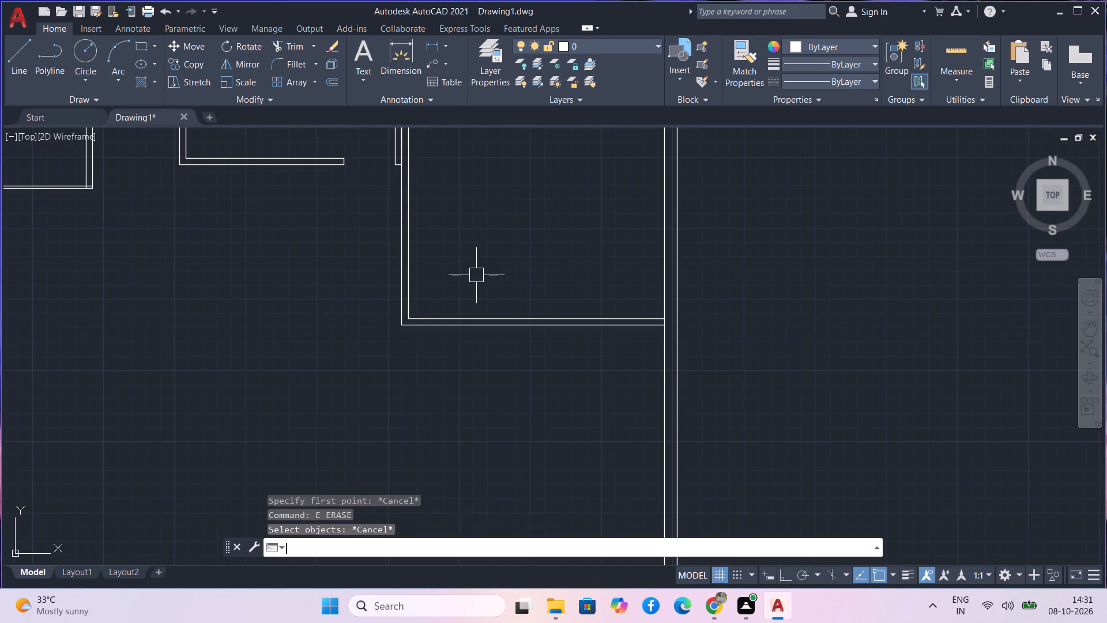
Extend the new room's inner west line southward to the outer south wall line.
text(ex)
key(space)
click(409, 282)
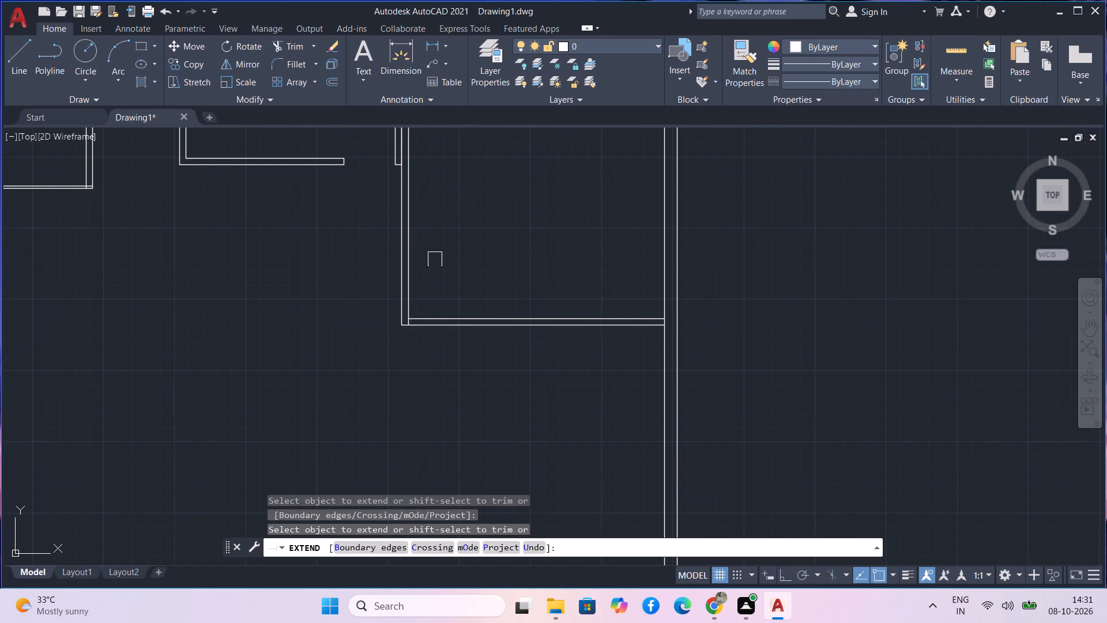
key(Escape)
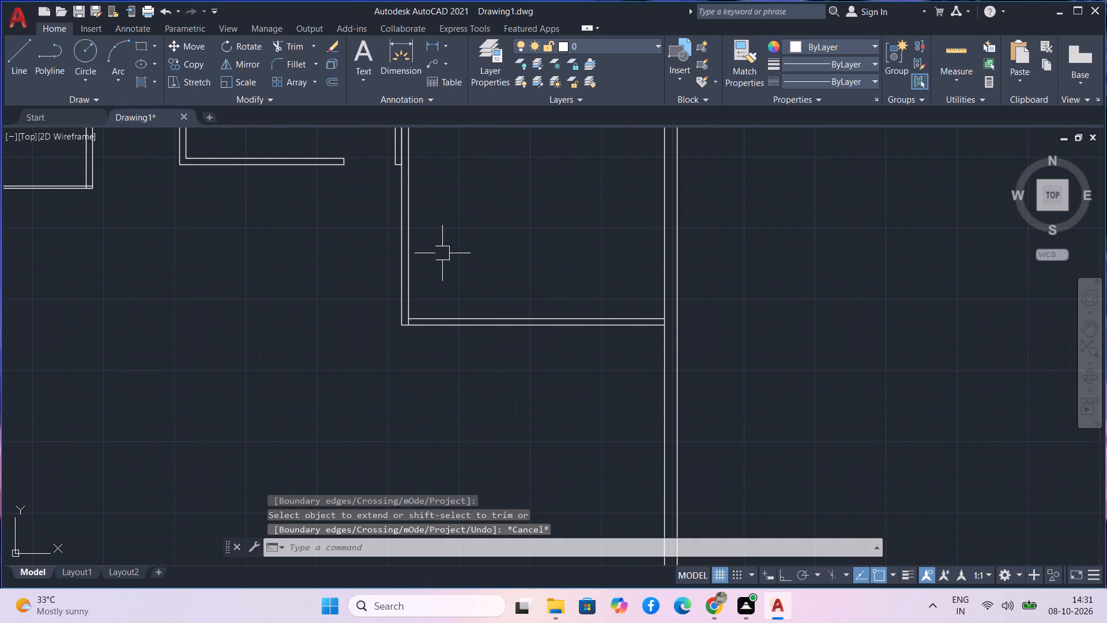
Offset the new room's inner west line 3' eastward to mark the door opening's width.
middle_drag(442, 253, 364, 255)
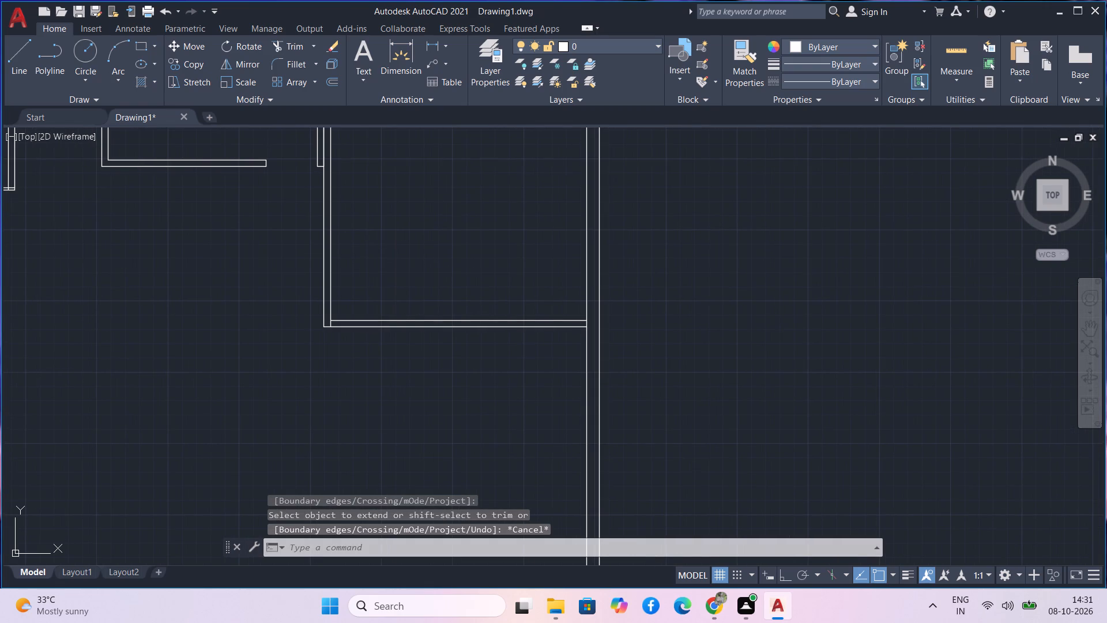
text(o 3')
key(Return)
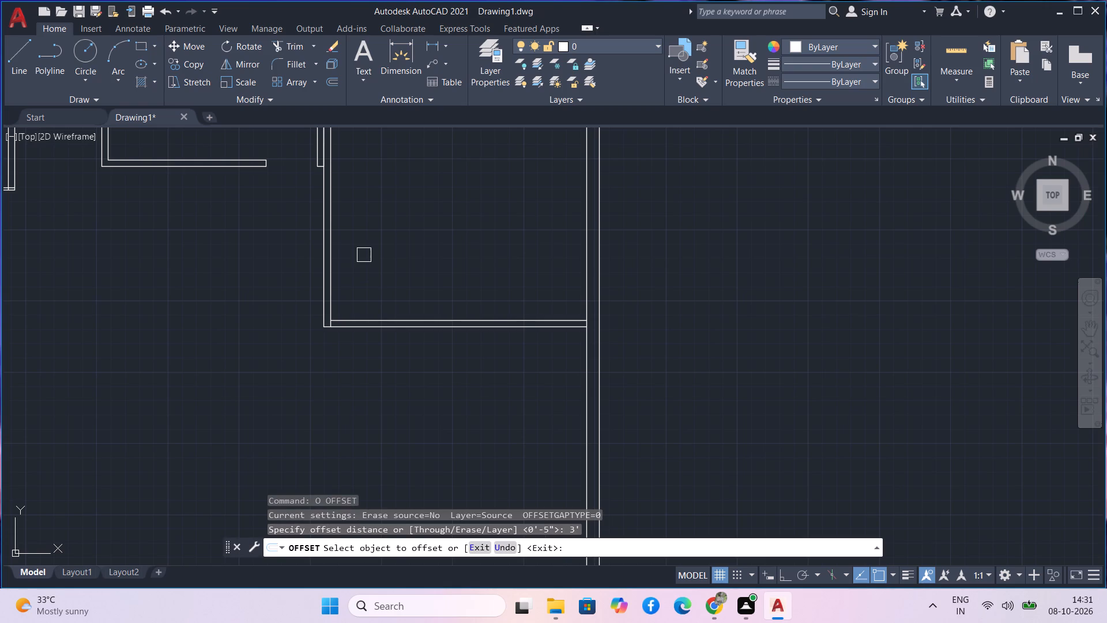
click(334, 263)
click(376, 265)
key(Escape)
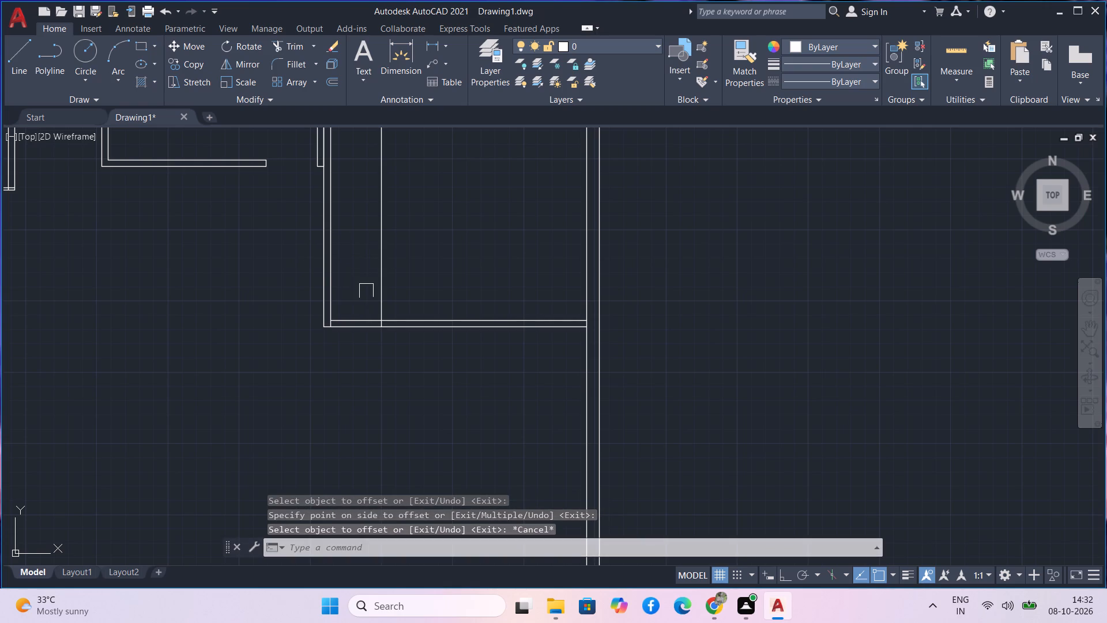
Trim both south wall lines between the west wall and the 3' offset line, and the offset line's part north of the wall.
key(t)
key(r)
key(space)
drag(357, 320, 353, 371)
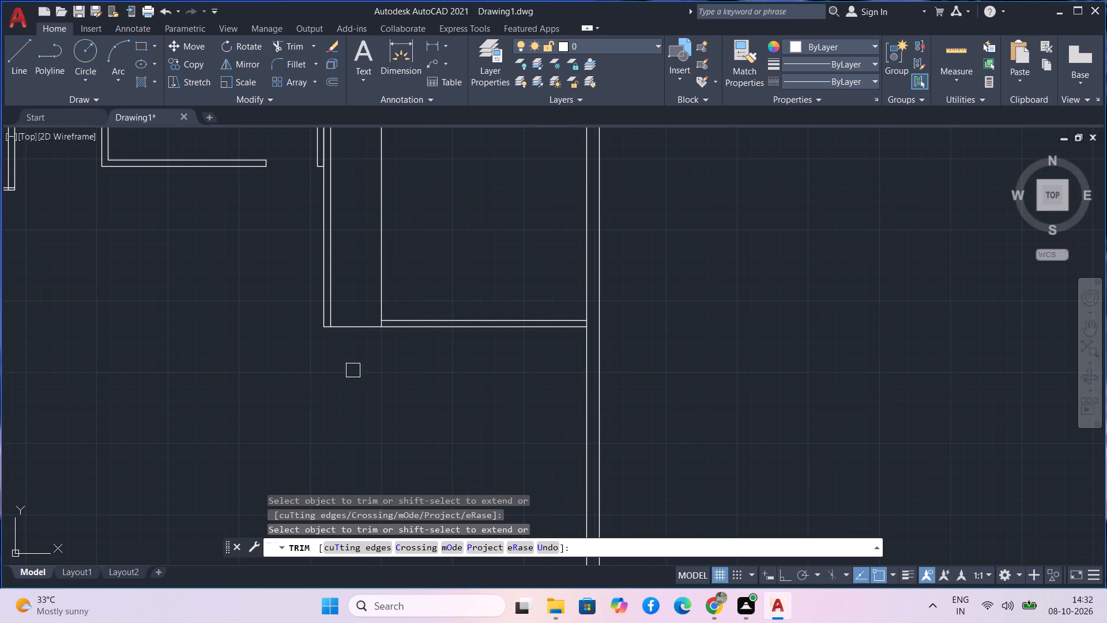
drag(353, 371, 361, 336)
drag(430, 255, 358, 414)
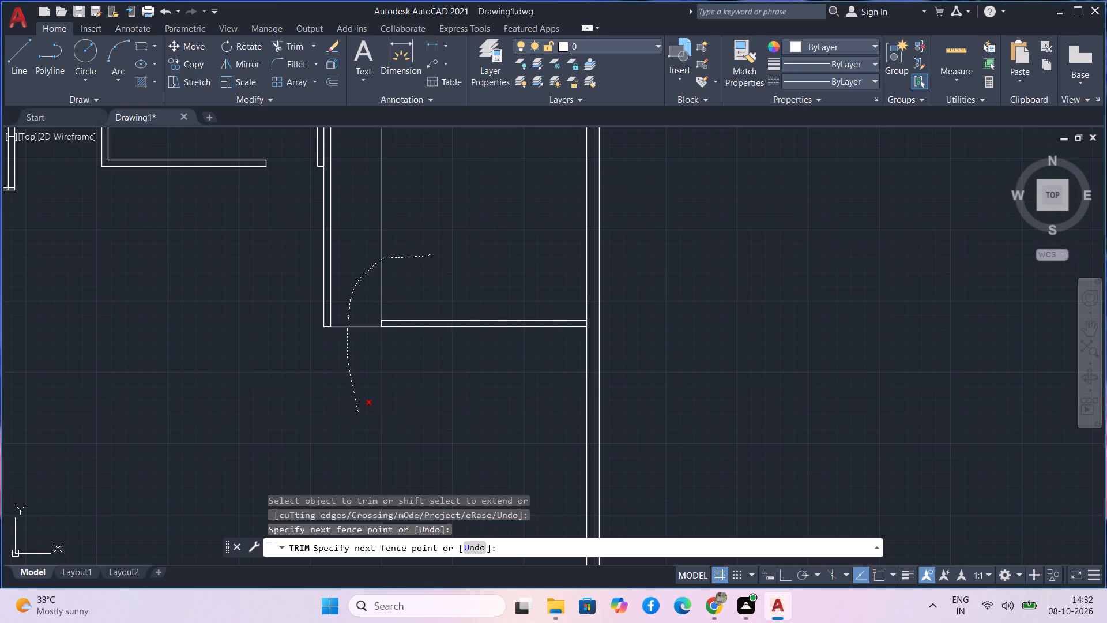
drag(358, 414, 358, 408)
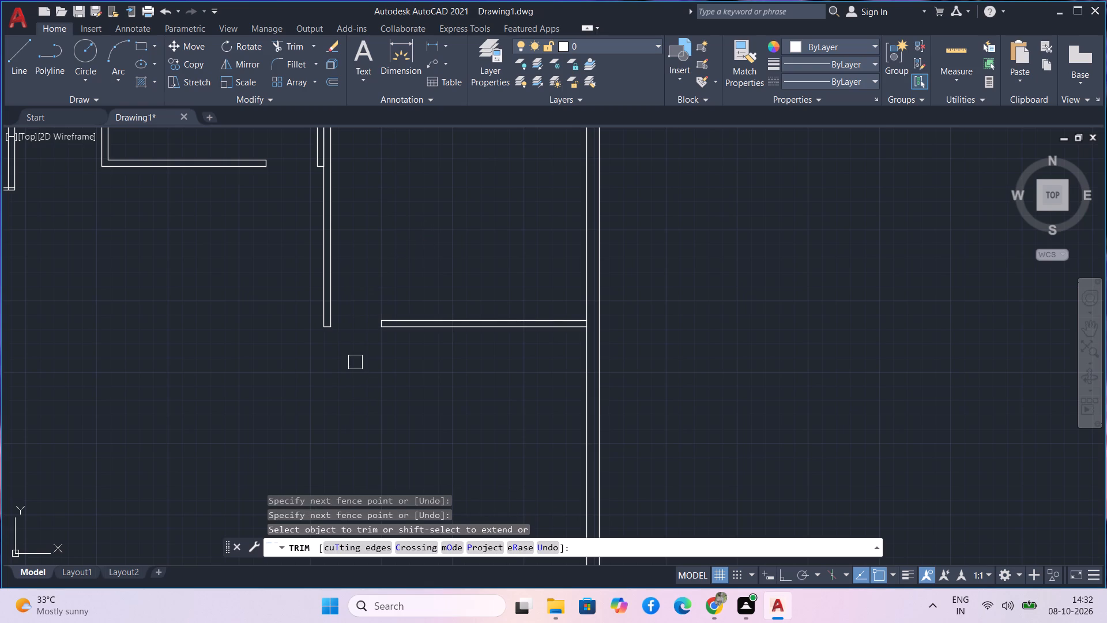
middle_drag(352, 310, 354, 326)
scroll(353, 330, up, 3)
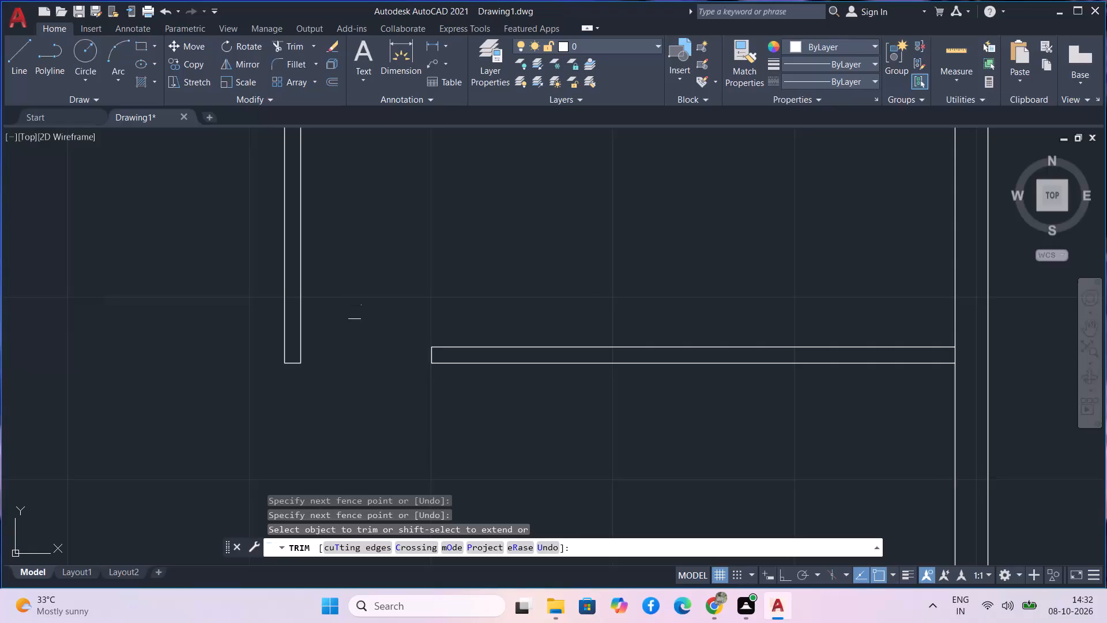
scroll(355, 312, up, 1)
middle_drag(355, 312, 351, 310)
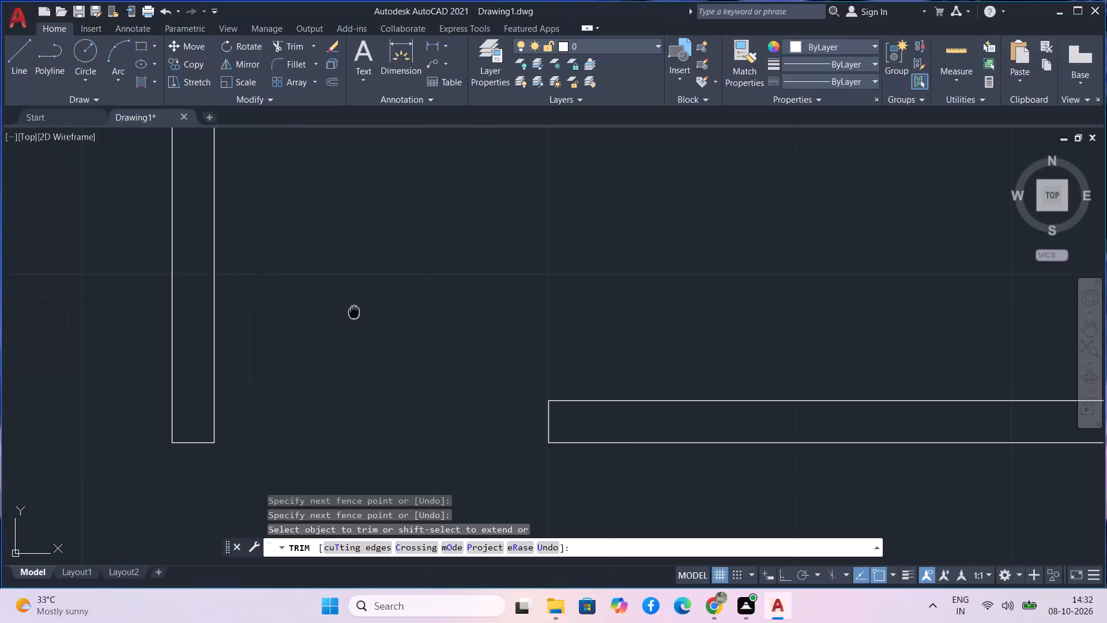
middle_drag(351, 310, 300, 277)
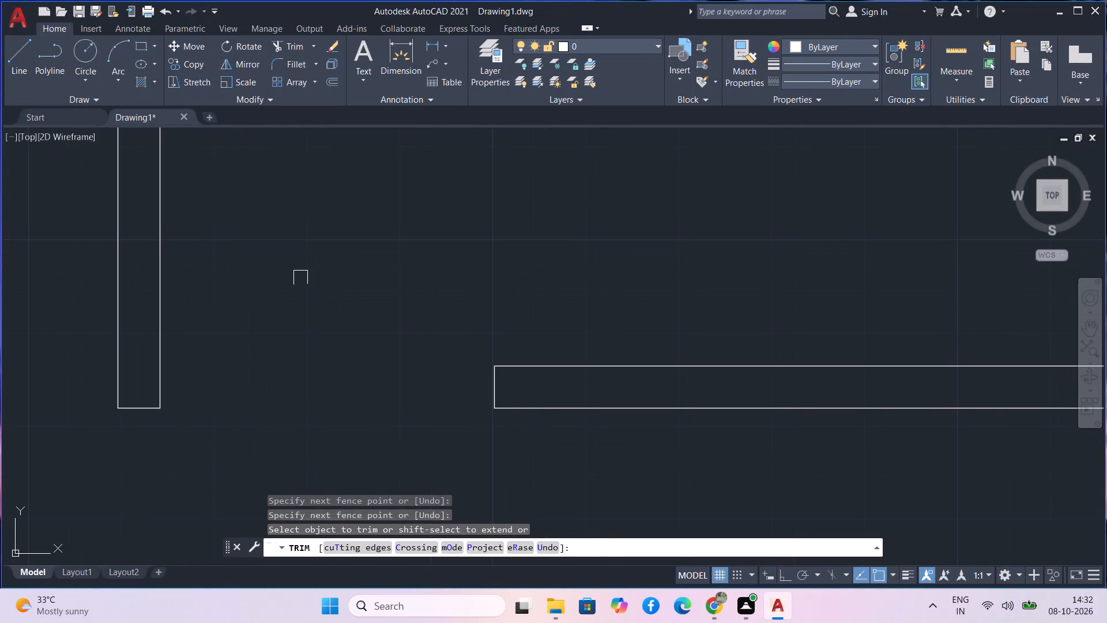
key(Escape)
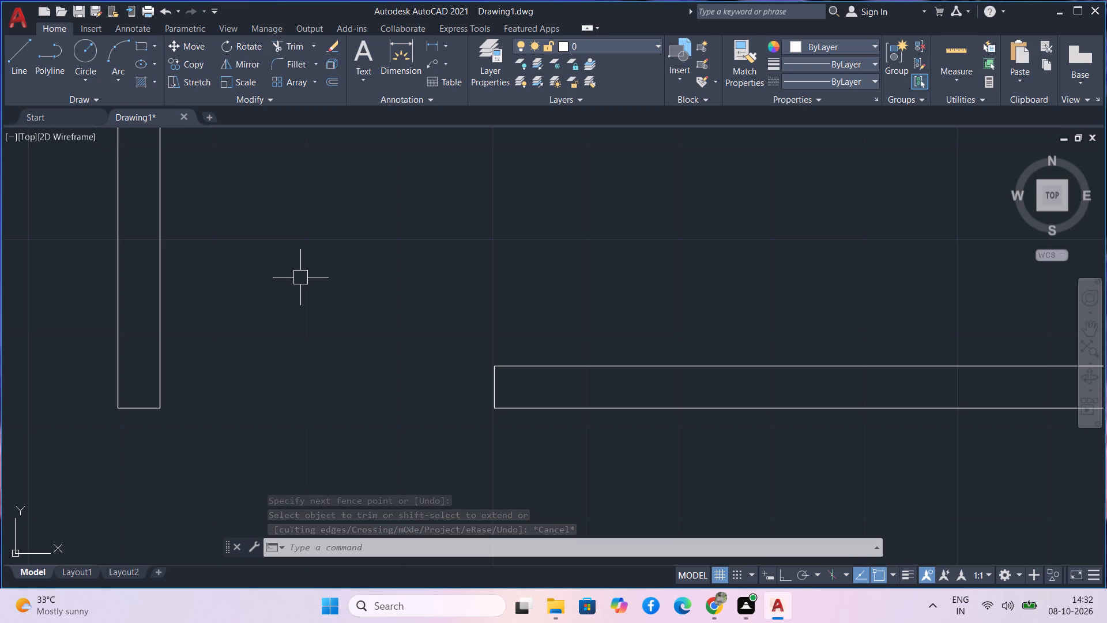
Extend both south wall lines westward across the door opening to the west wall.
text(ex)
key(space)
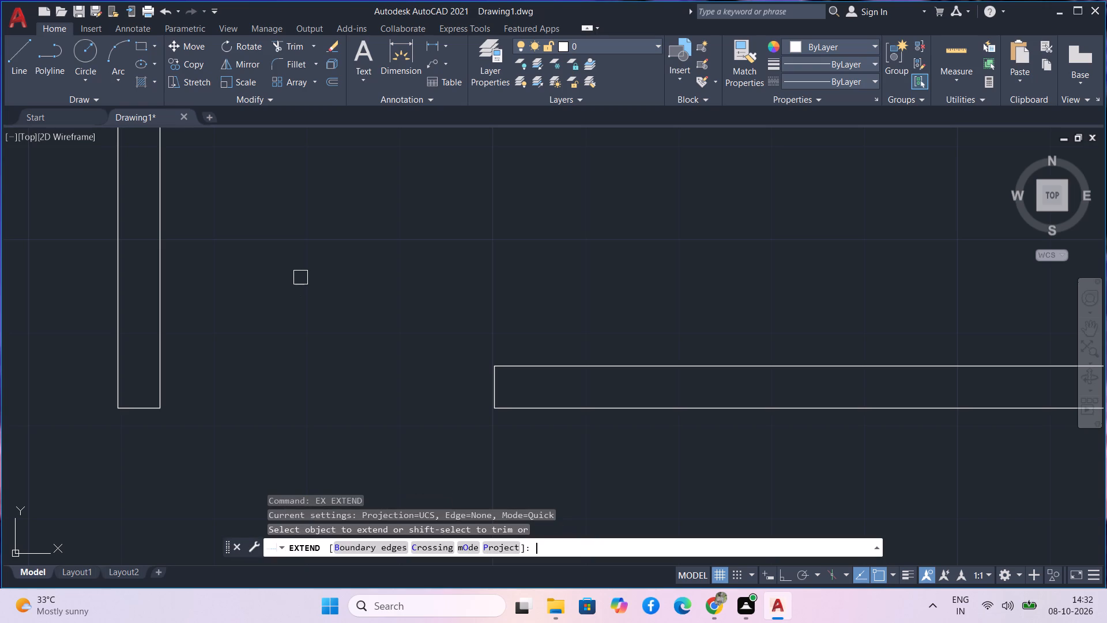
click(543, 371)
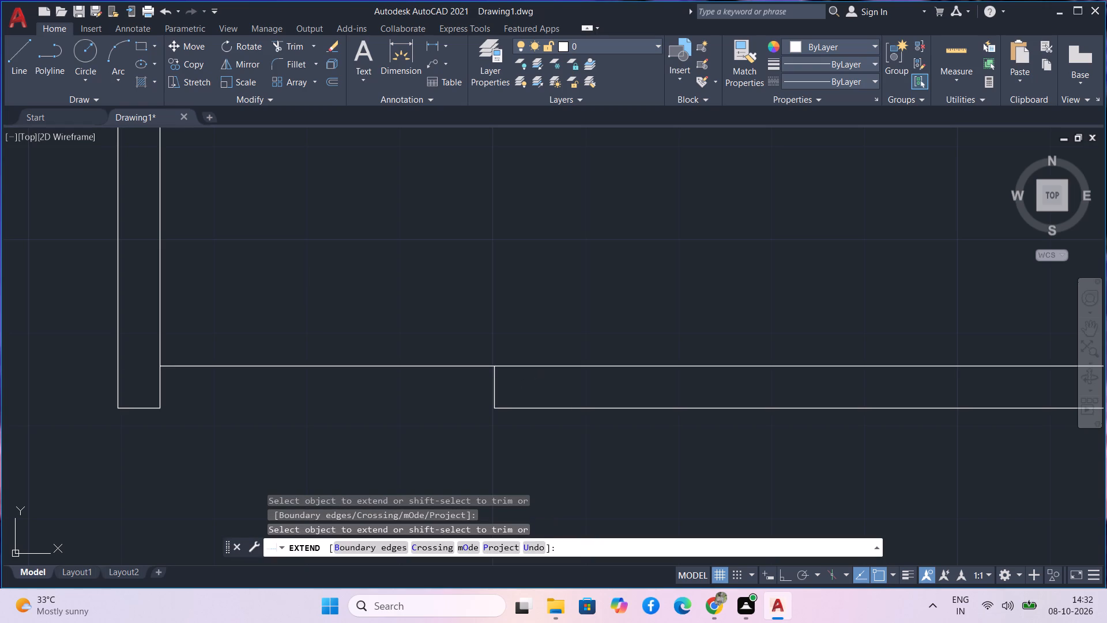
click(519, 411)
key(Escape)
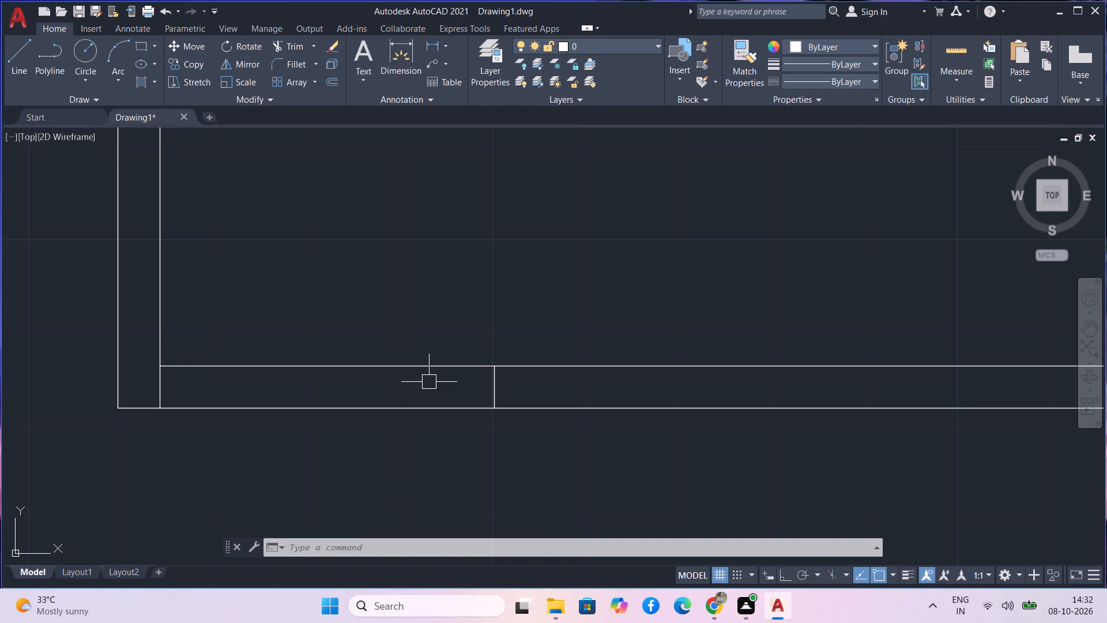
Offset the door opening's east jamb line 2" eastward within the south wall.
text(o)
key(space)
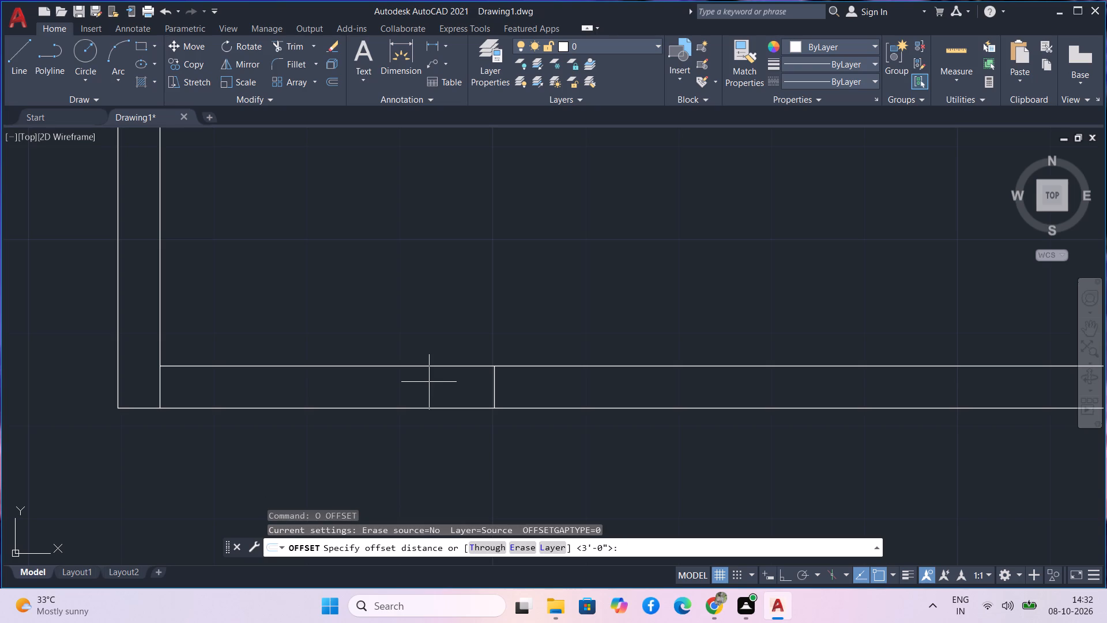
key(2)
key(shift+quotedbl)
key(Return)
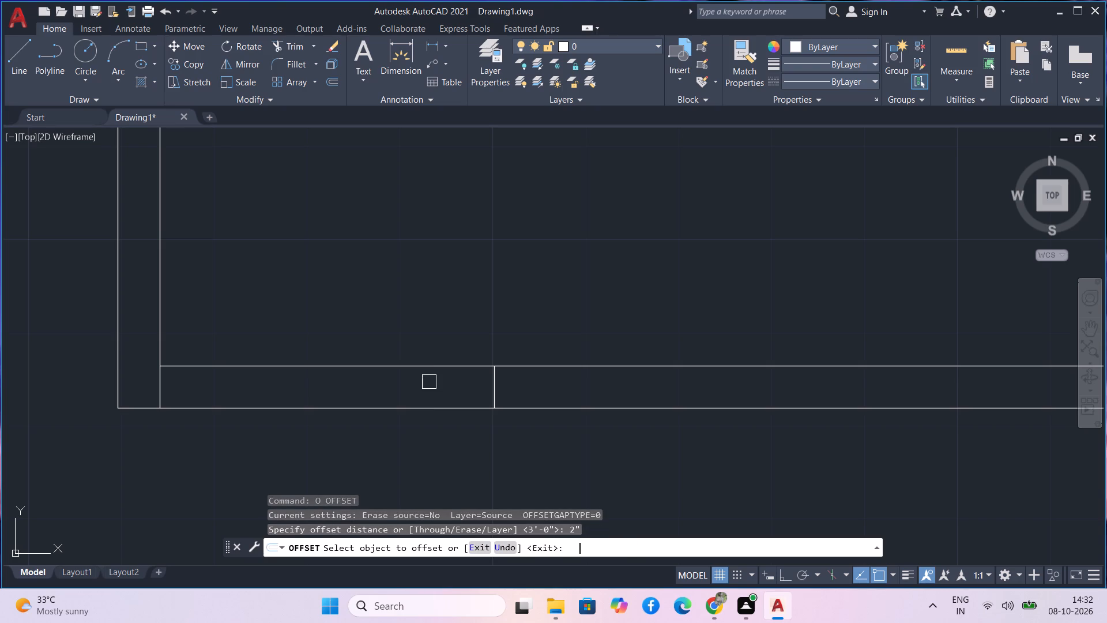
click(498, 395)
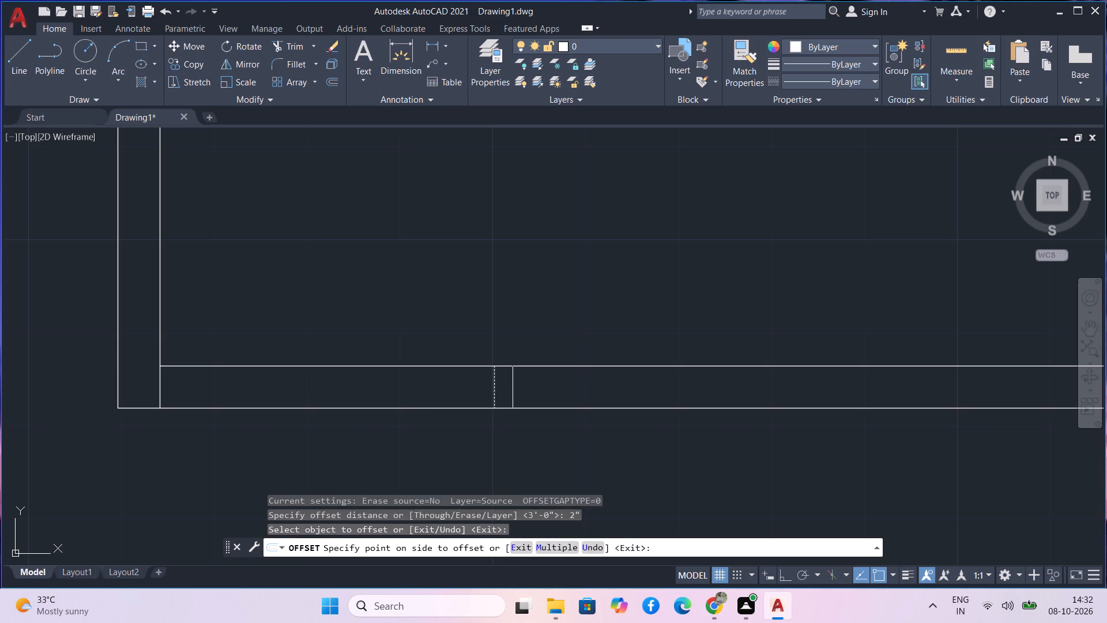
click(520, 386)
click(160, 392)
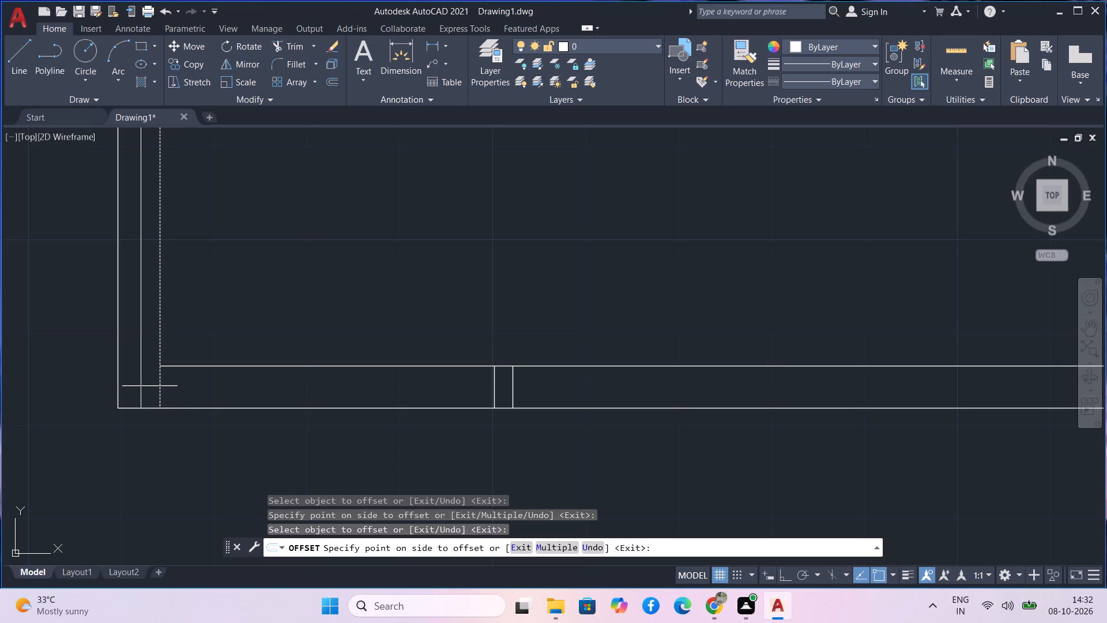
scroll(150, 386, down, 2)
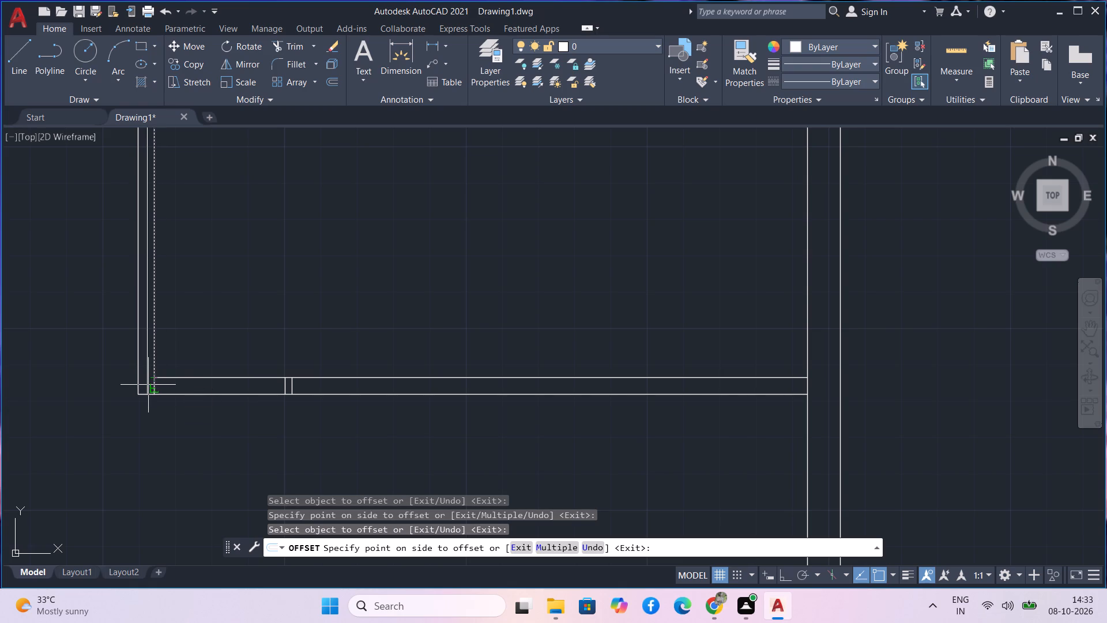
key(space)
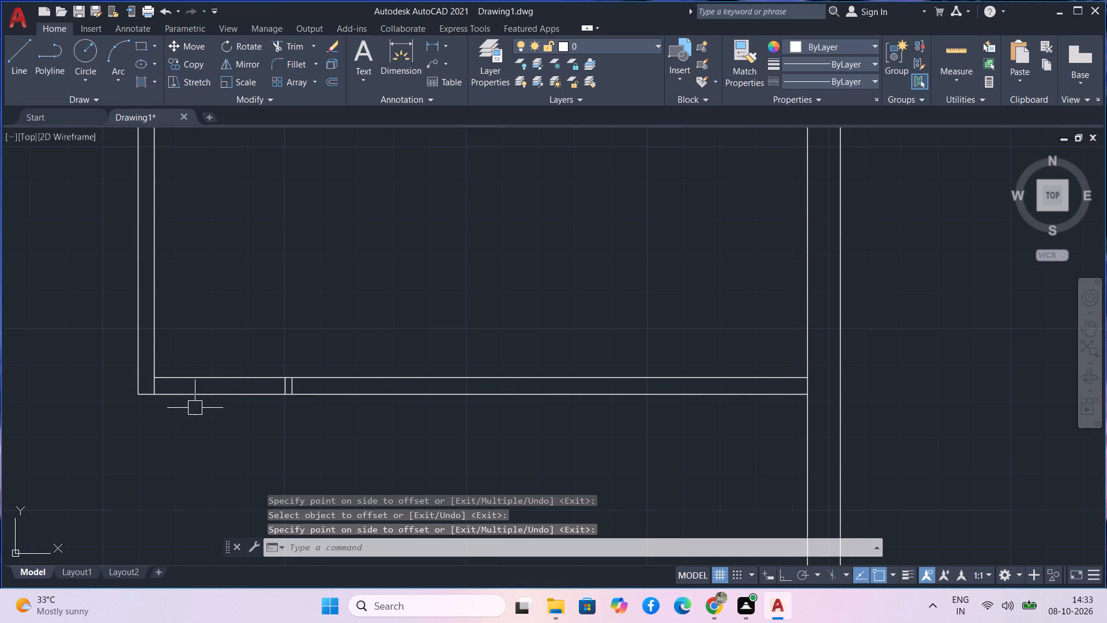
Trim both south wall lines between the west wall and the first jamb line to clear the door opening.
text(tr)
key(space)
drag(195, 408, 235, 331)
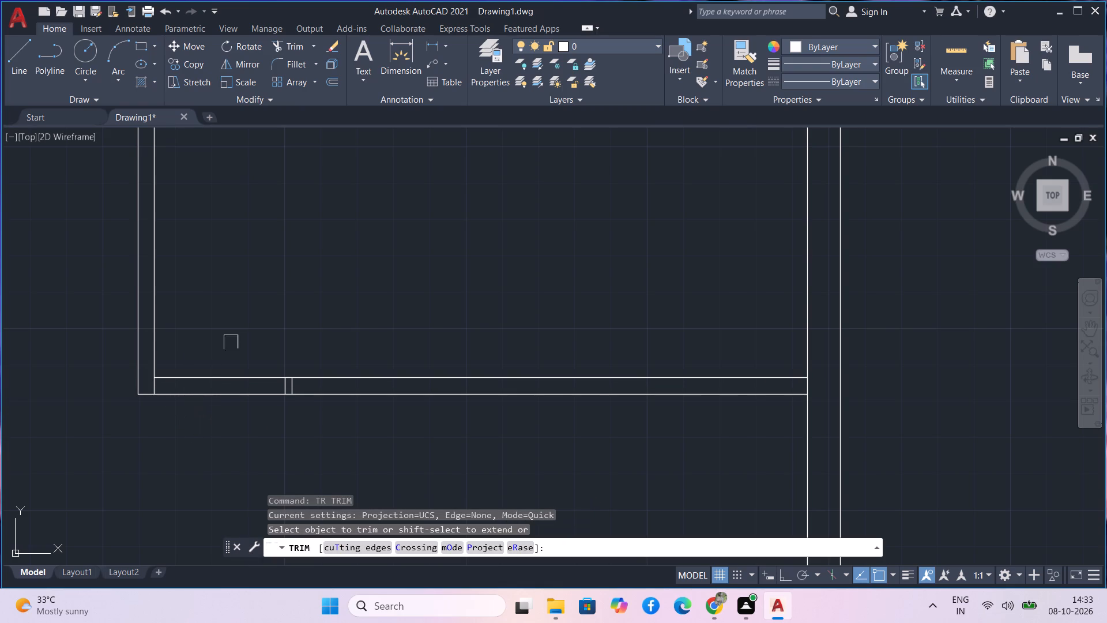
drag(235, 331, 198, 402)
click(205, 397)
click(217, 376)
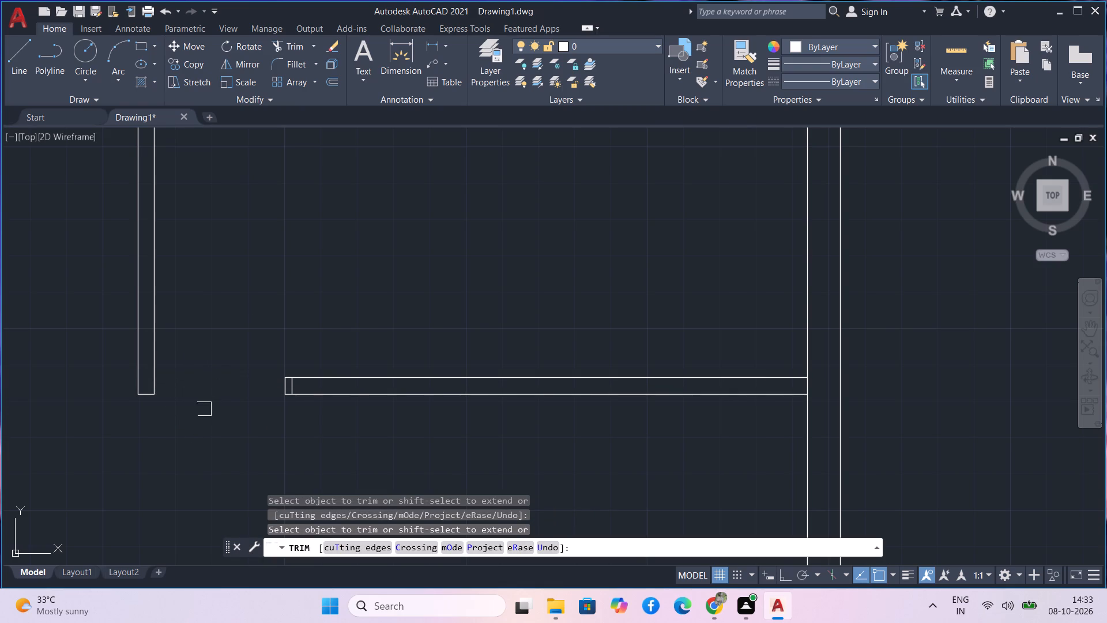
Move the loose door symbol east of the plan into the south wall's door opening, its hinge-side base on the west wall's inner bottom corner.
scroll(205, 409, down, 2)
middle_drag(205, 408, 206, 412)
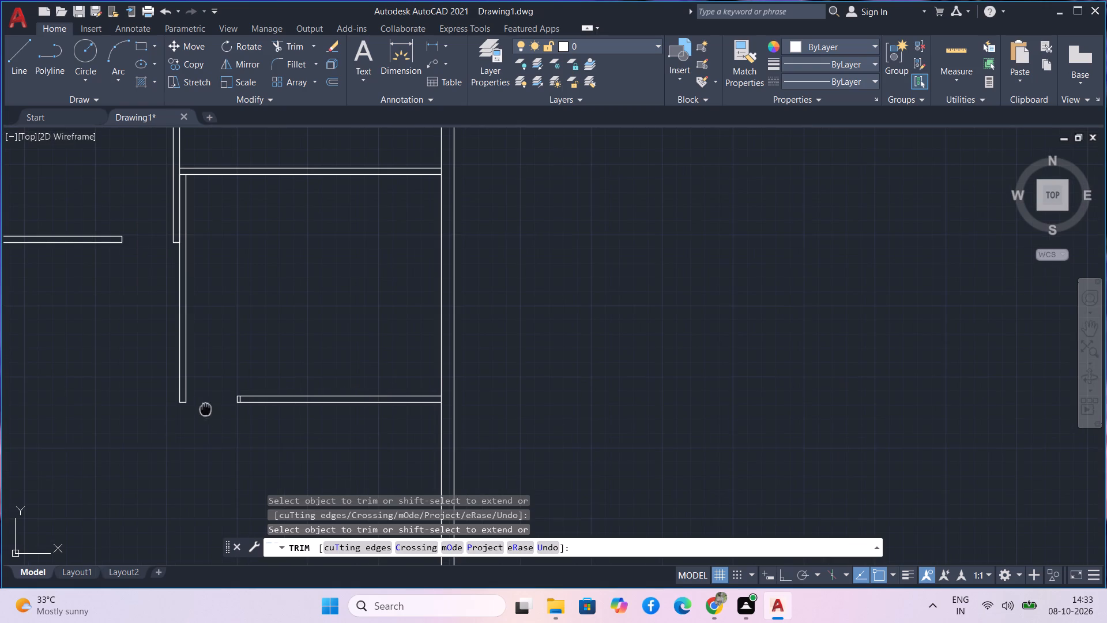
middle_drag(206, 412, 223, 417)
scroll(263, 386, down, 1)
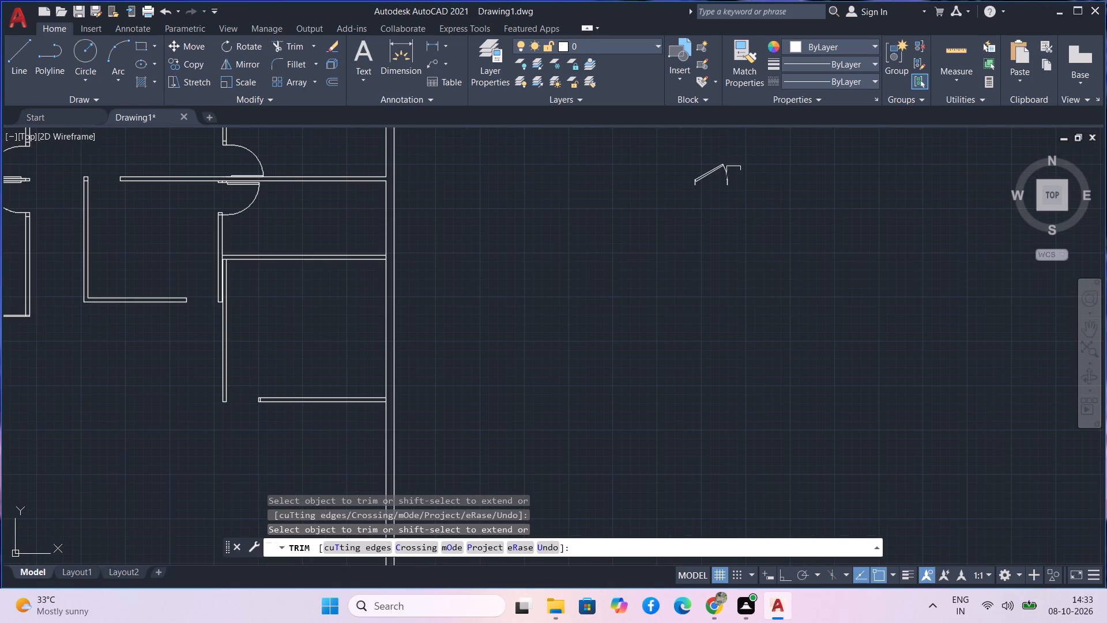
key(Escape)
drag(750, 203, 699, 144)
click(693, 138)
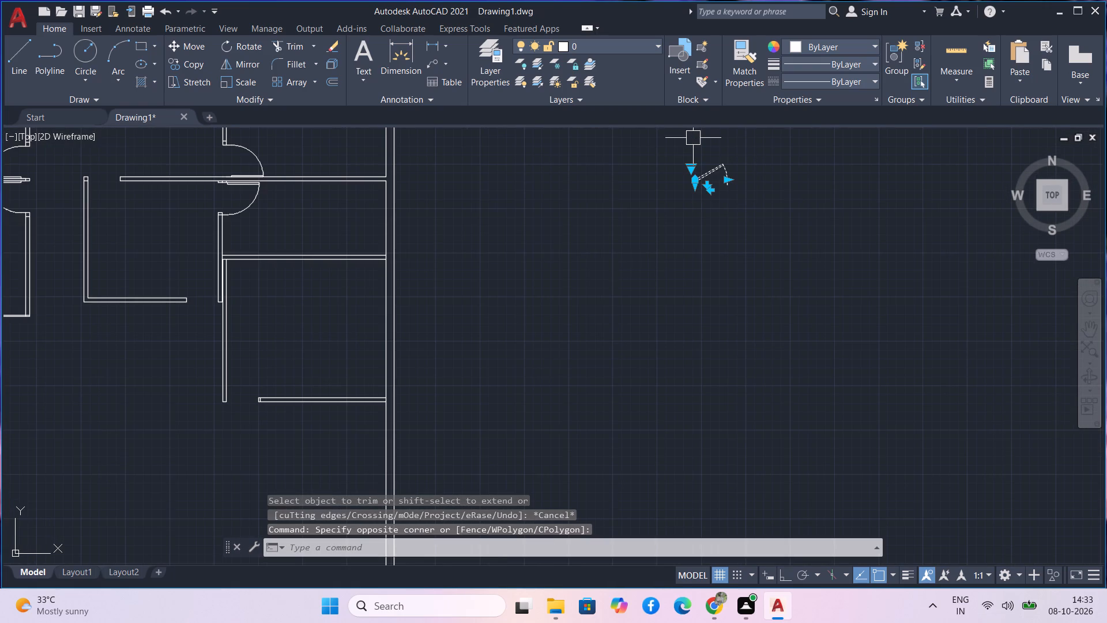
text(m)
key(space)
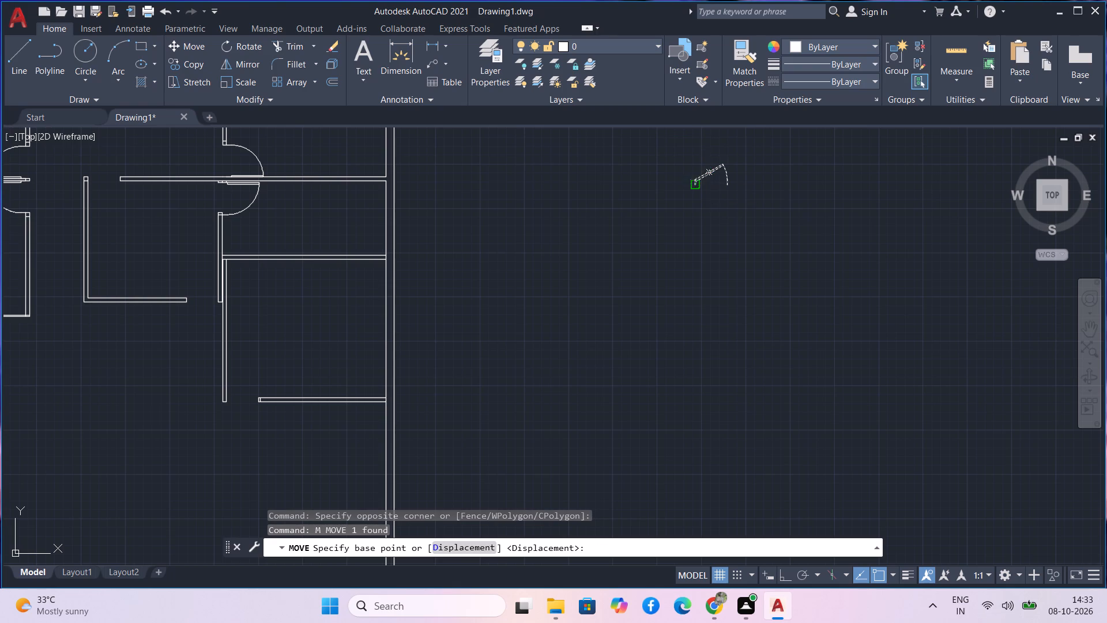
scroll(692, 186, up, 4)
click(703, 185)
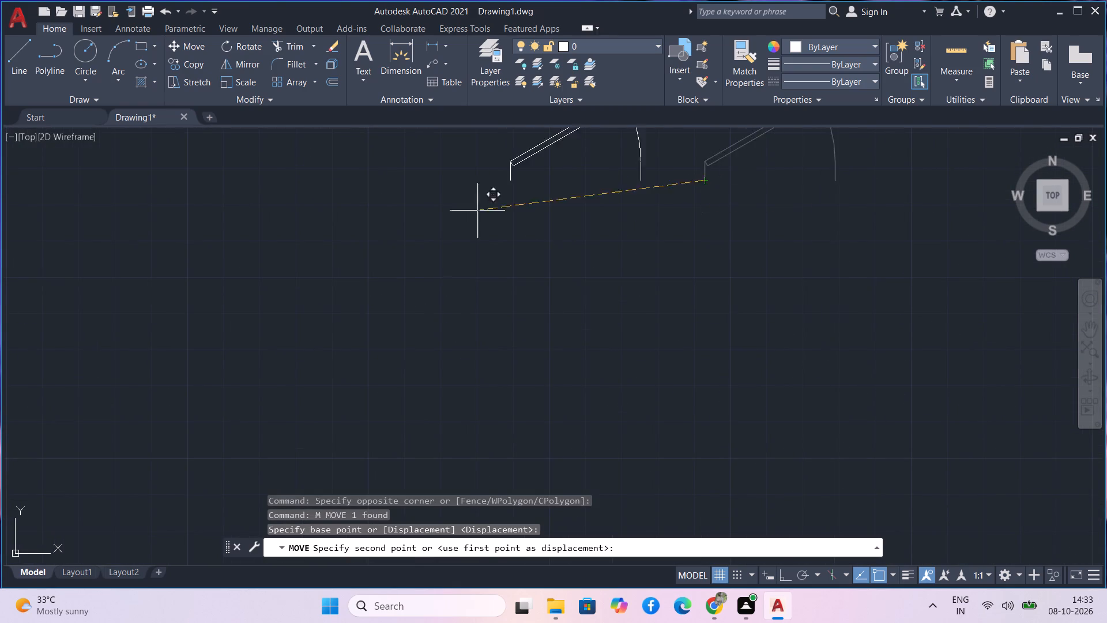
scroll(371, 324, down, 3)
middle_drag(171, 362, 462, 260)
scroll(344, 320, down, 1)
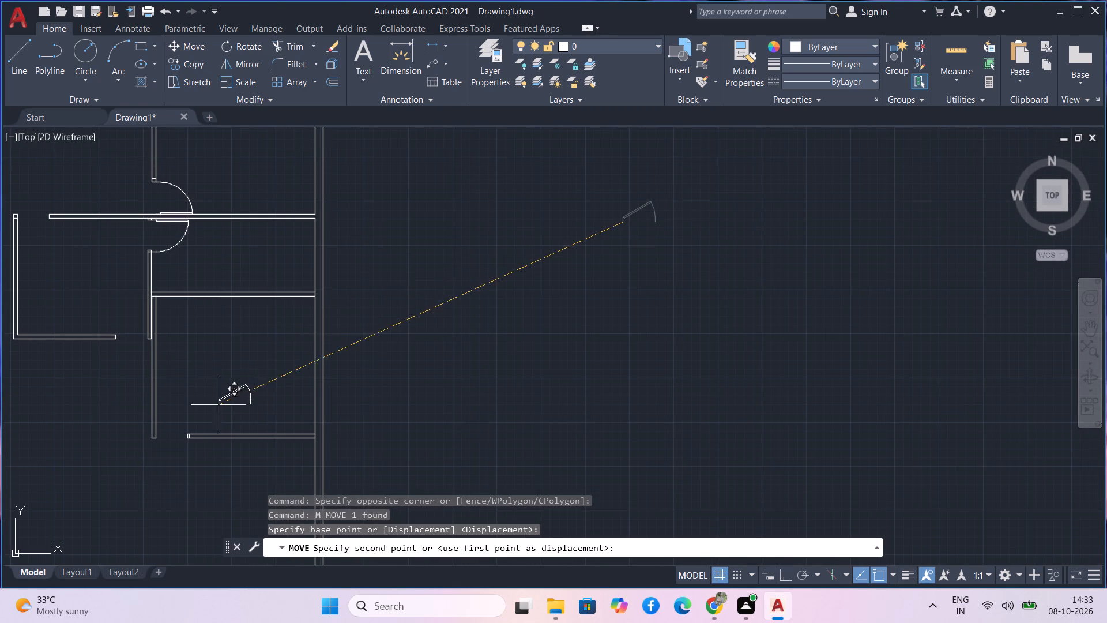
scroll(170, 429, up, 3)
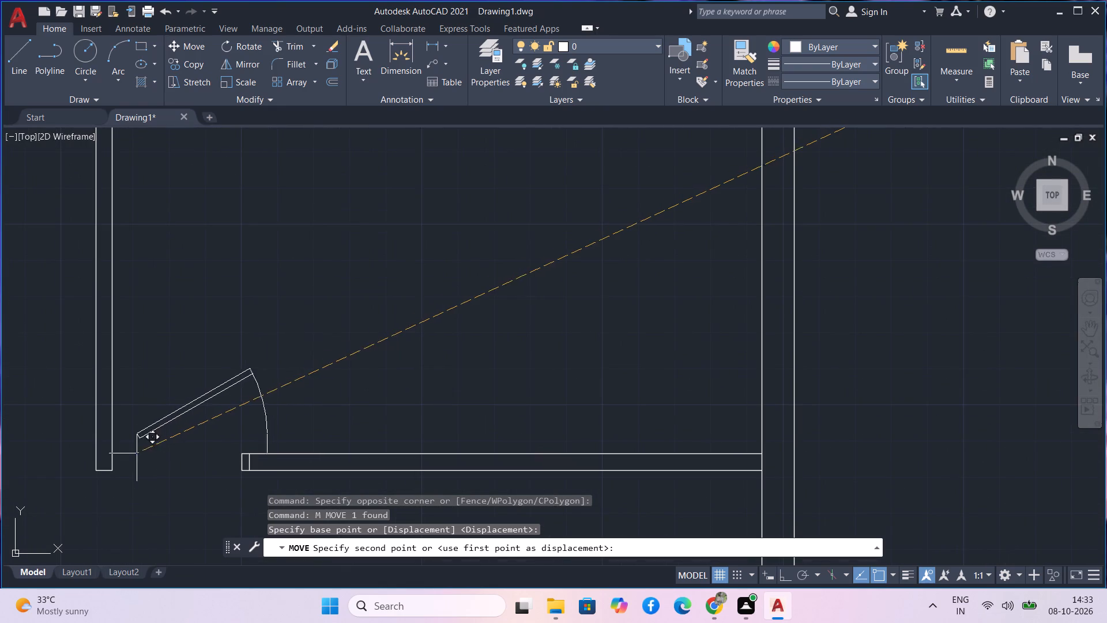
click(110, 467)
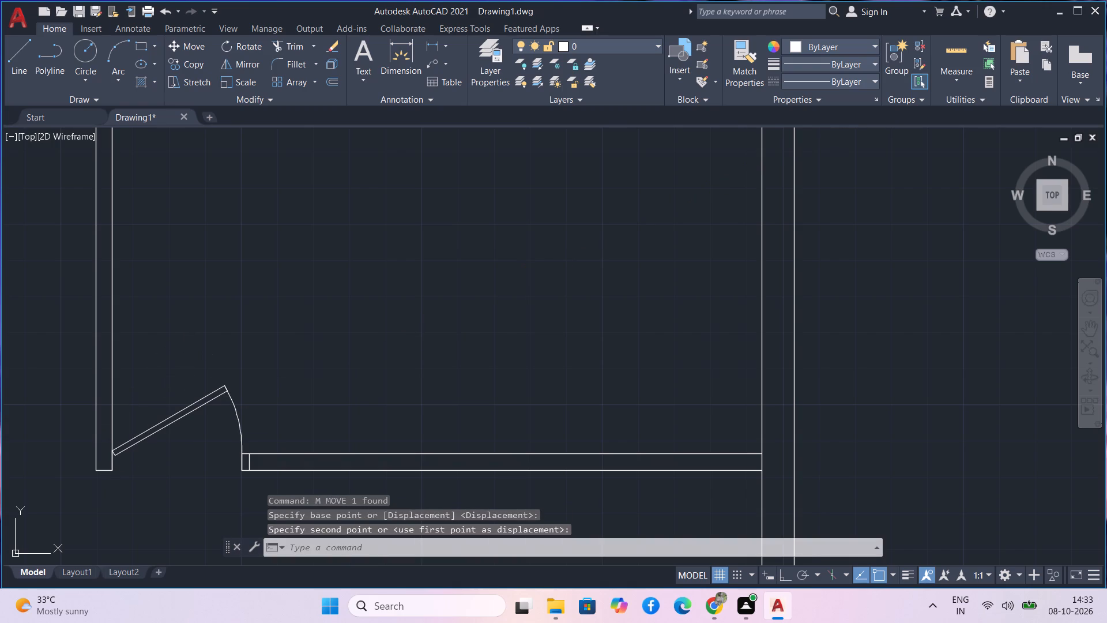
key(Escape)
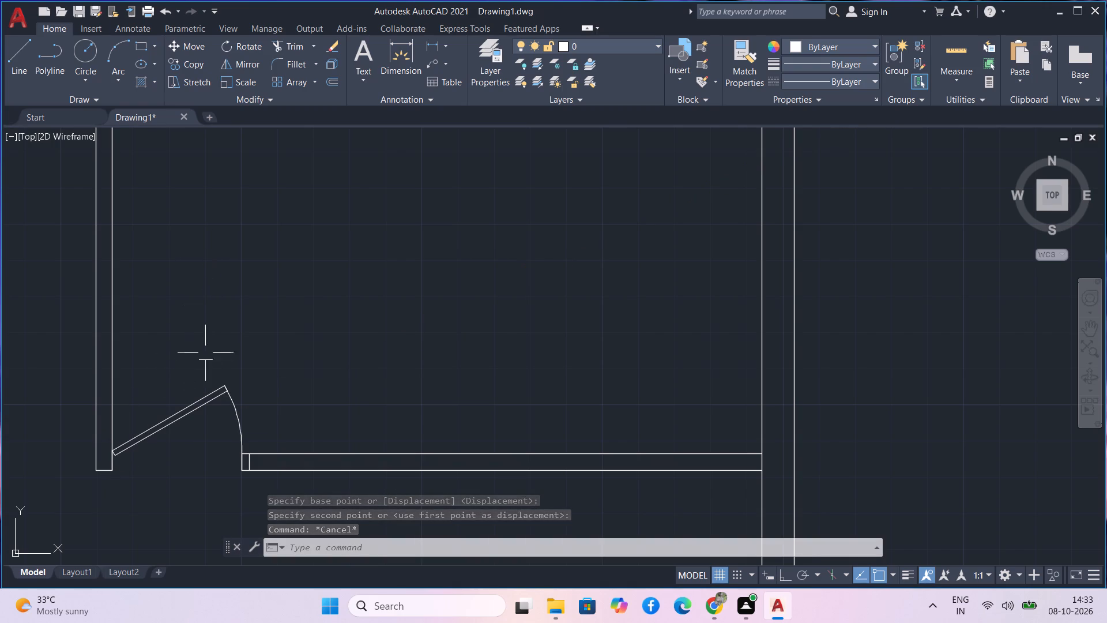
Move the door symbol north-east out of the opening to a clear spot inside the room.
click(215, 398)
text(m)
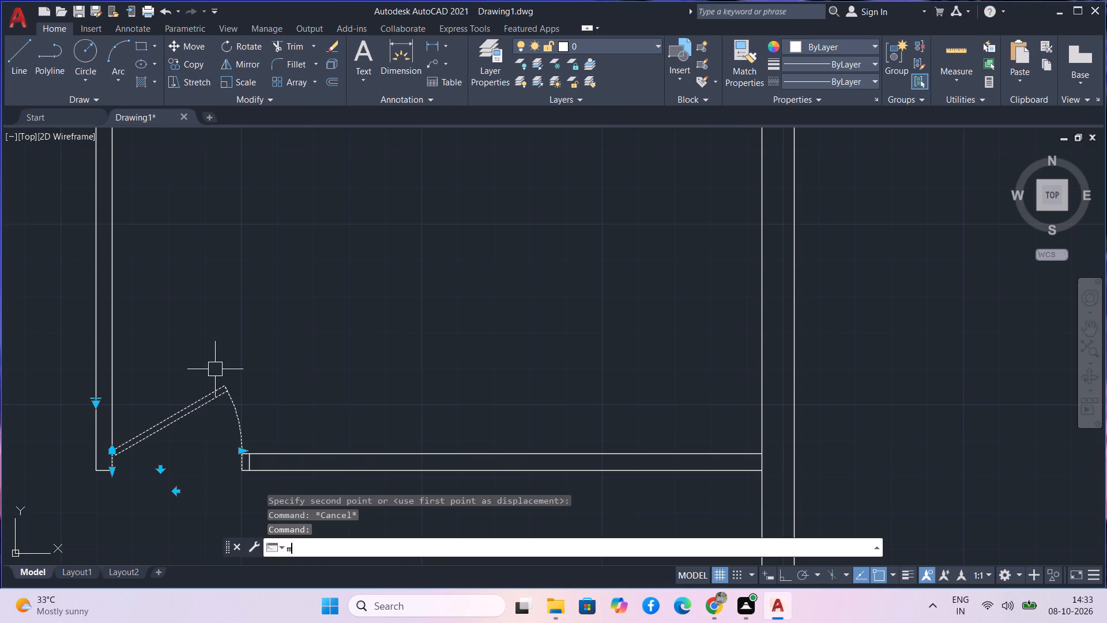
key(space)
click(220, 385)
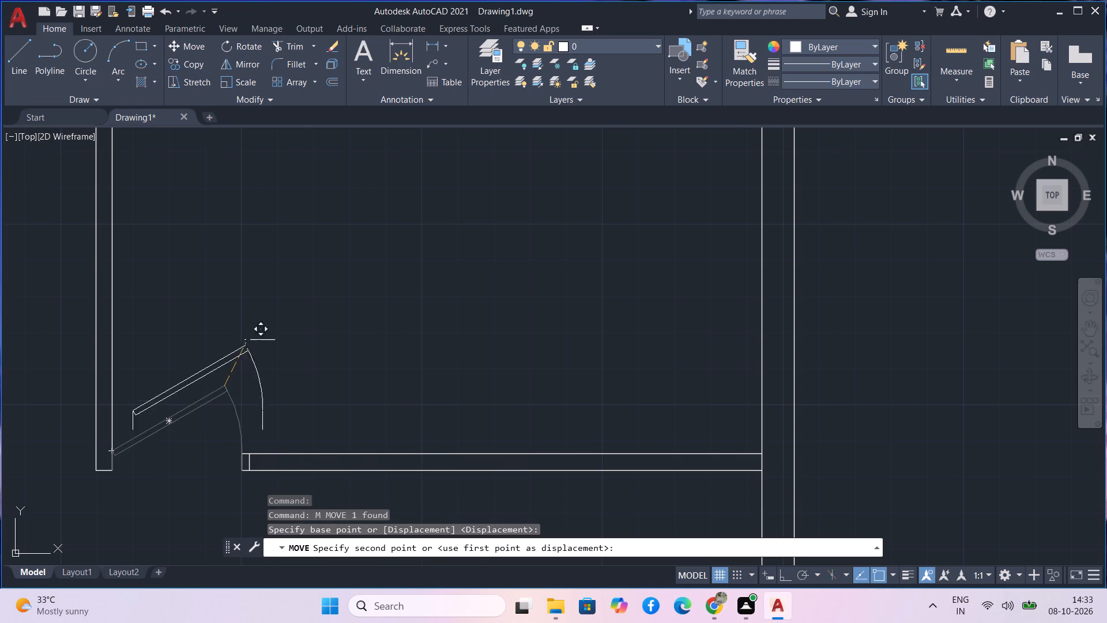
click(264, 306)
Offset the west wall's inner line 1" eastward into the door opening.
key(grave)
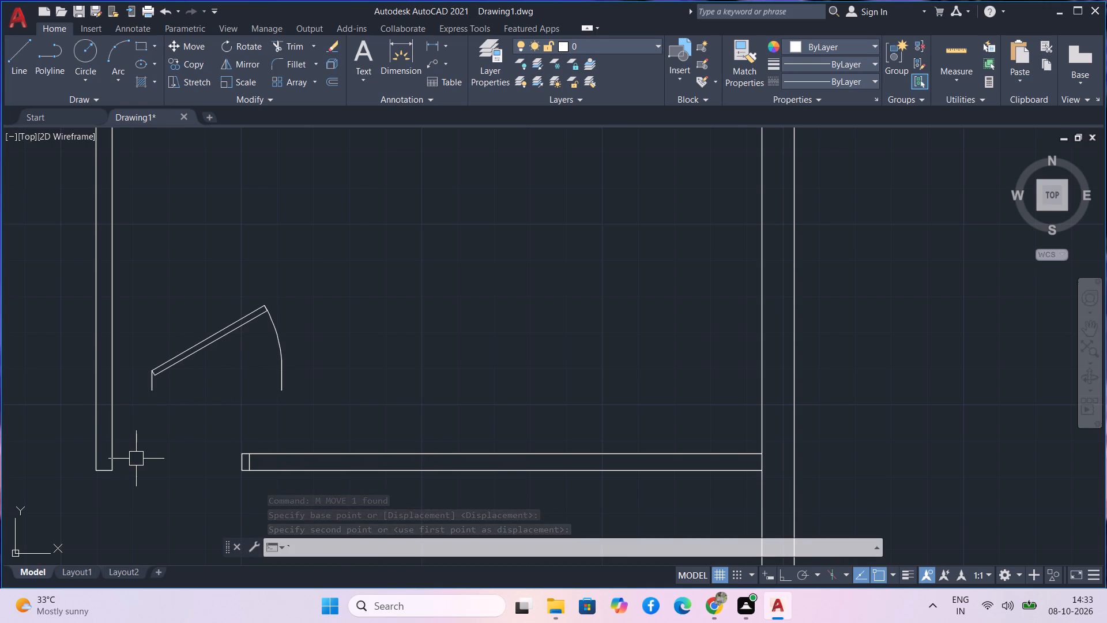
text(o)
key(space)
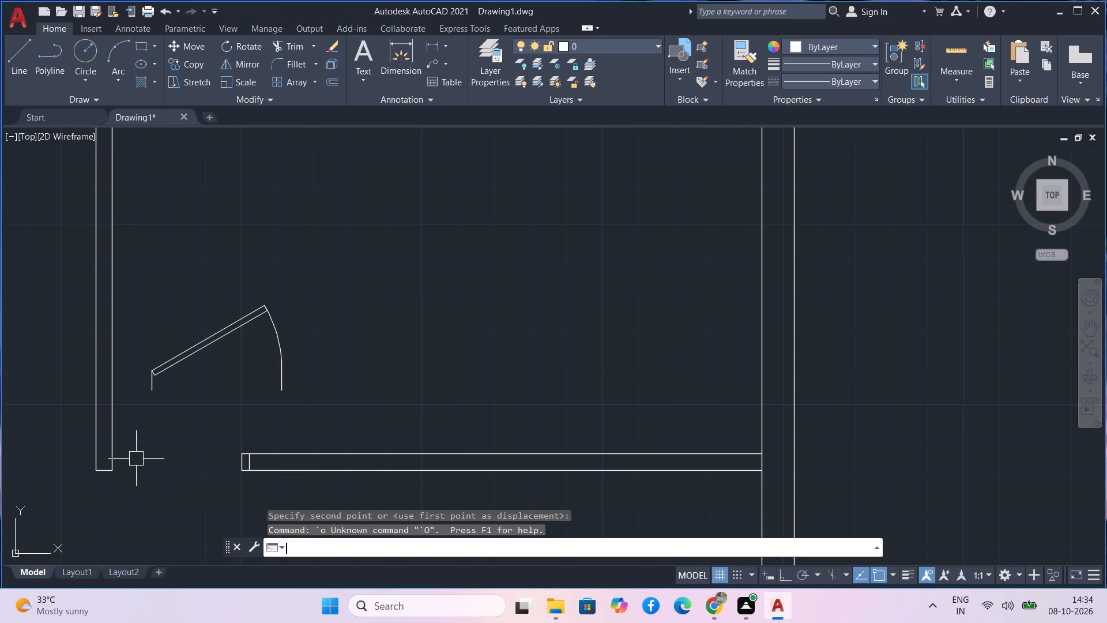
text(o)
key(space)
key(1)
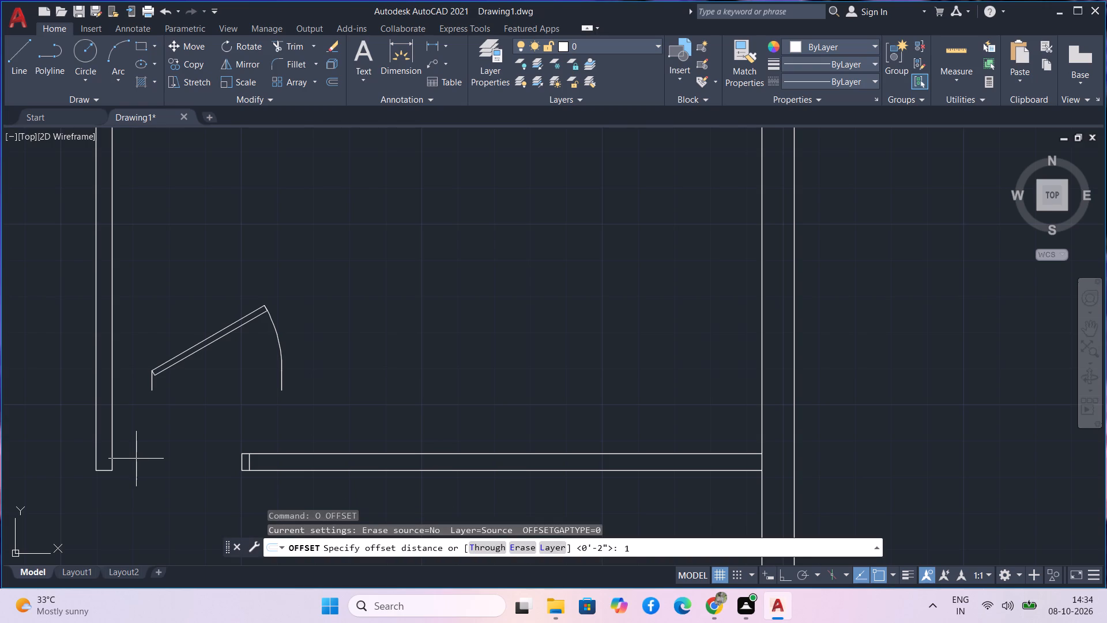
key(shift+quotedbl)
key(Return)
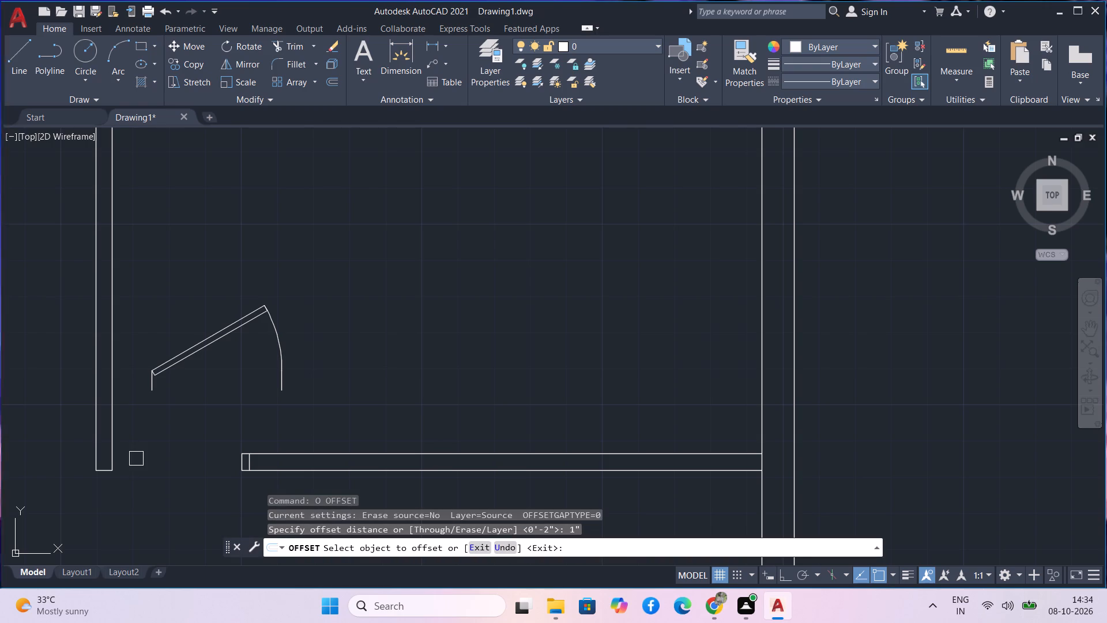
click(116, 444)
click(143, 444)
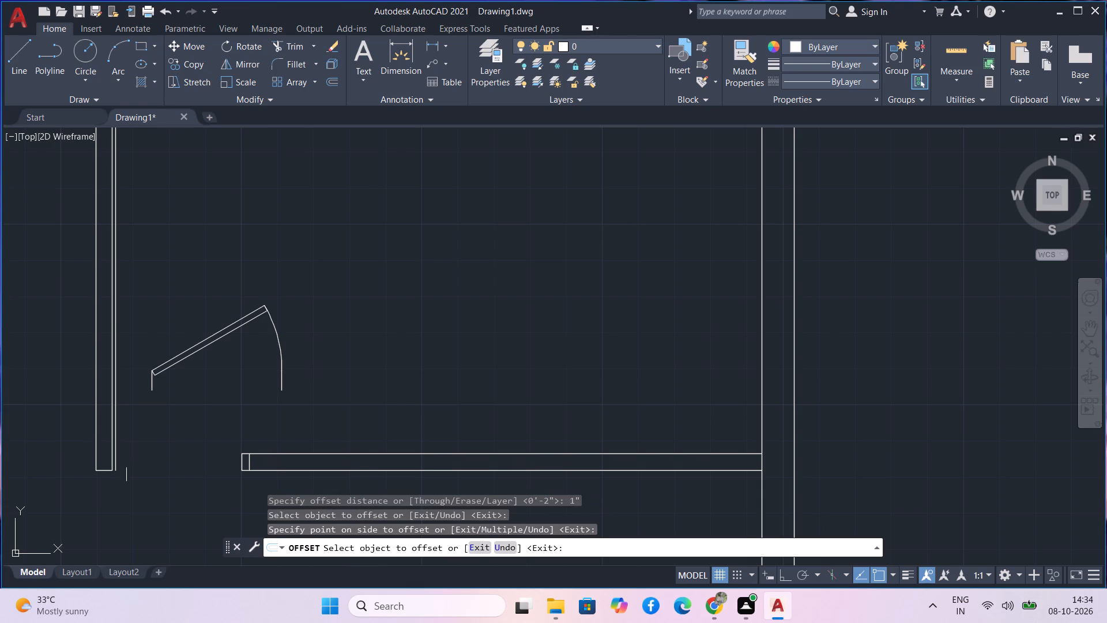
key(Escape)
Extend the west wall's bottom end line eastward to the 1" offset line.
text(ex)
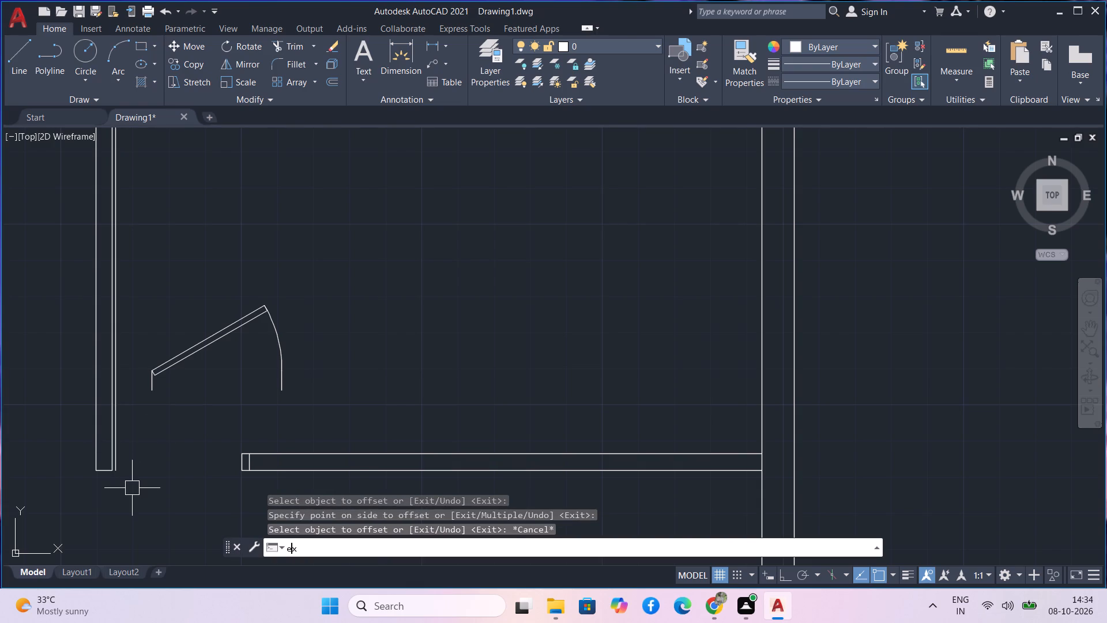
key(space)
scroll(107, 476, up, 4)
click(103, 446)
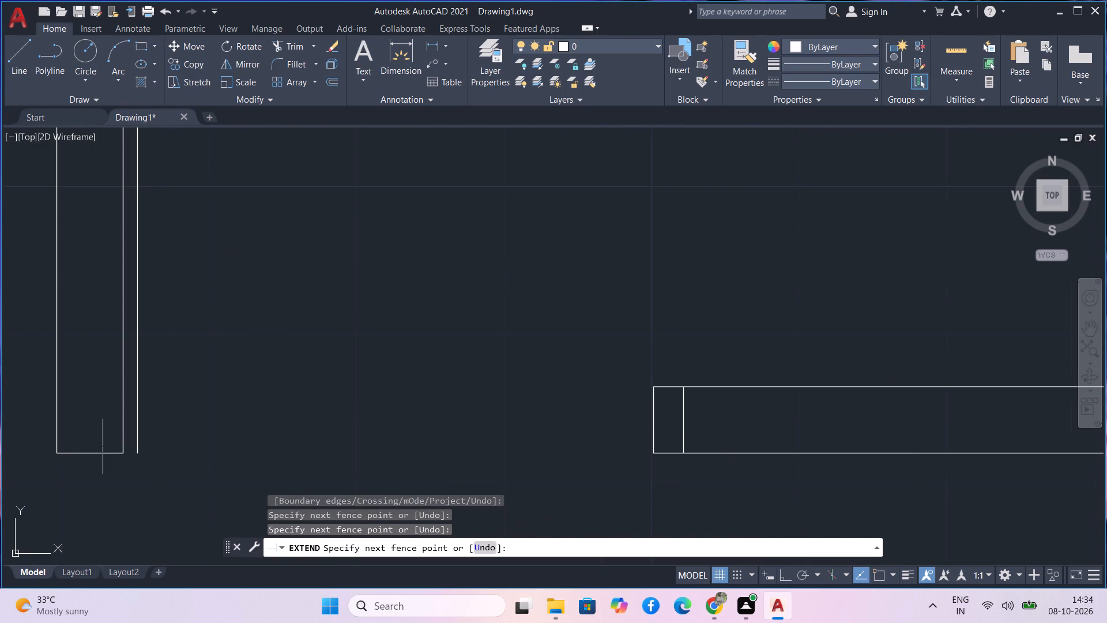
key(Escape)
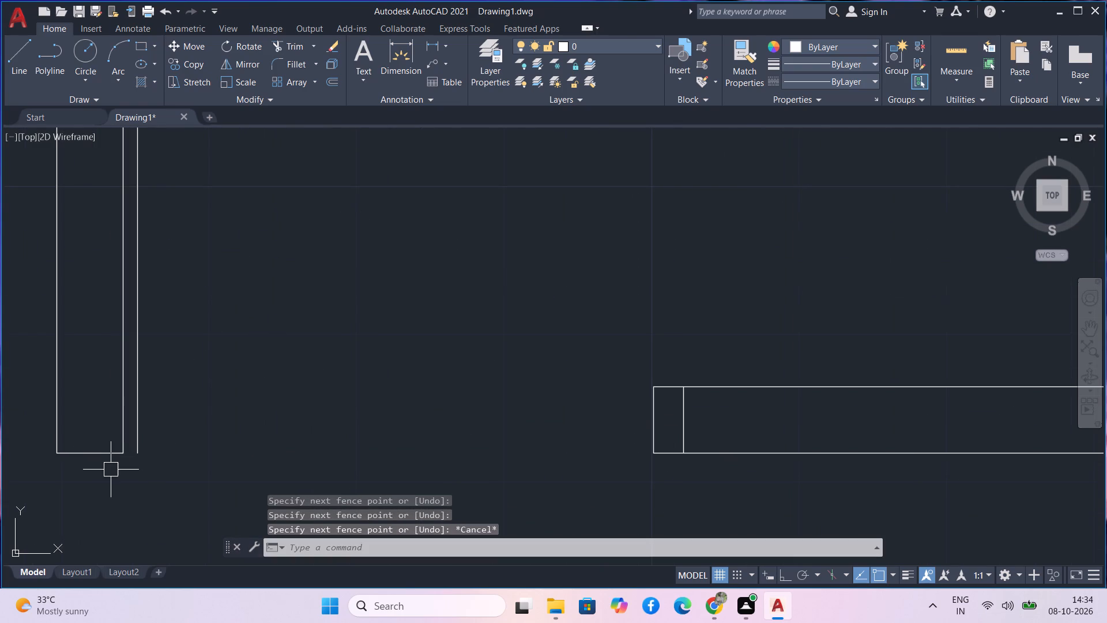
text(ex)
key(space)
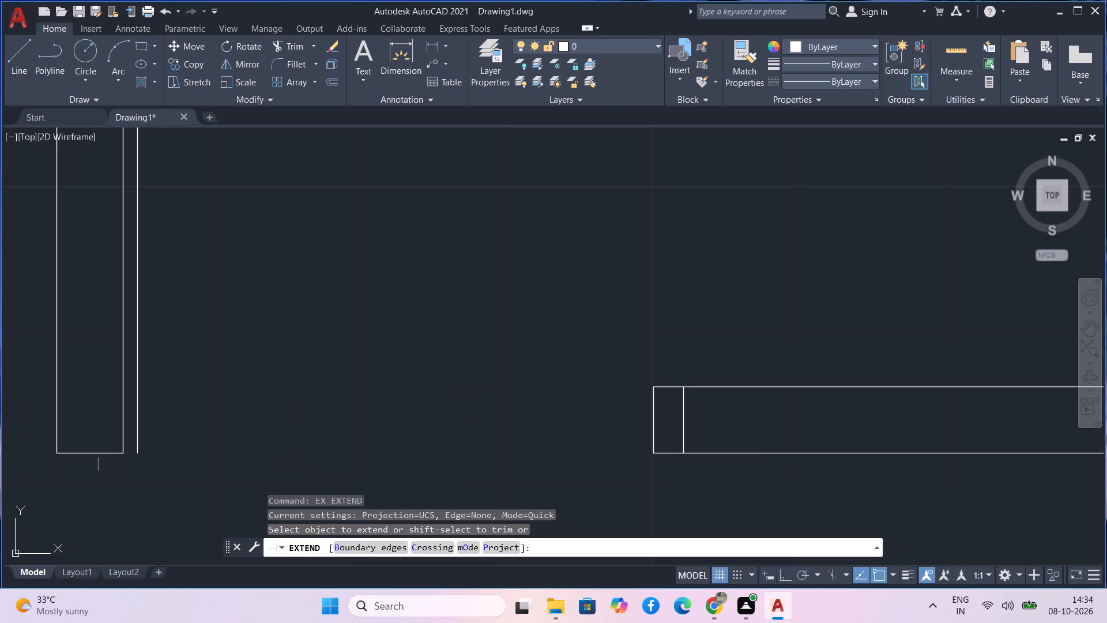
click(106, 457)
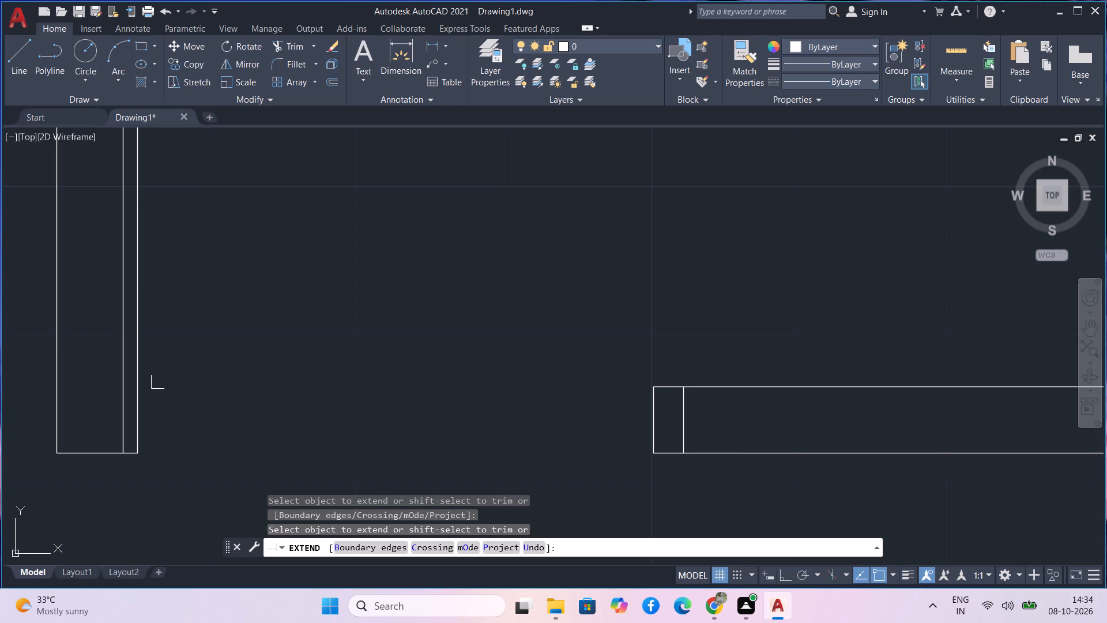
key(Escape)
Extend both south wall lines westward across the door opening, continuing the north one to the west wall's outer line.
scroll(314, 431, down, 3)
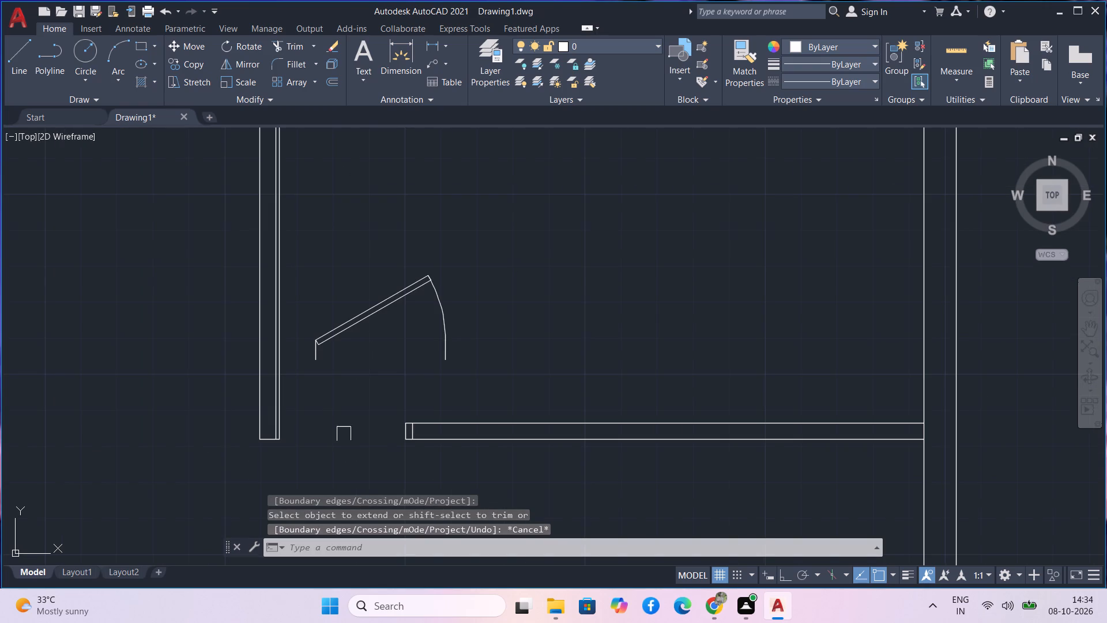
key(e)
text(x)
key(space)
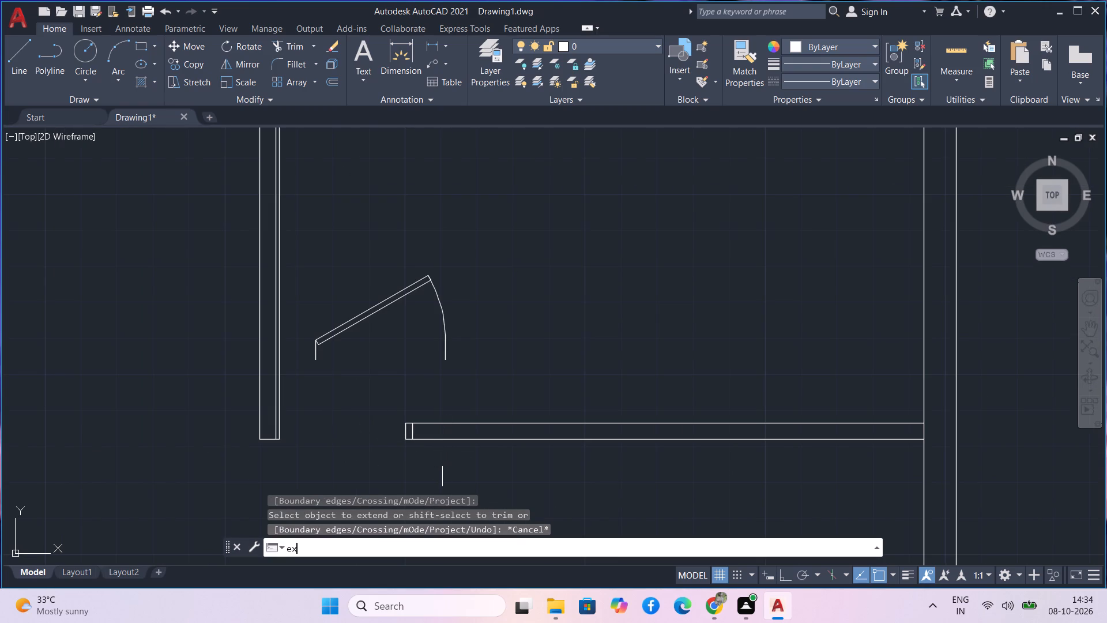
scroll(404, 427, up, 2)
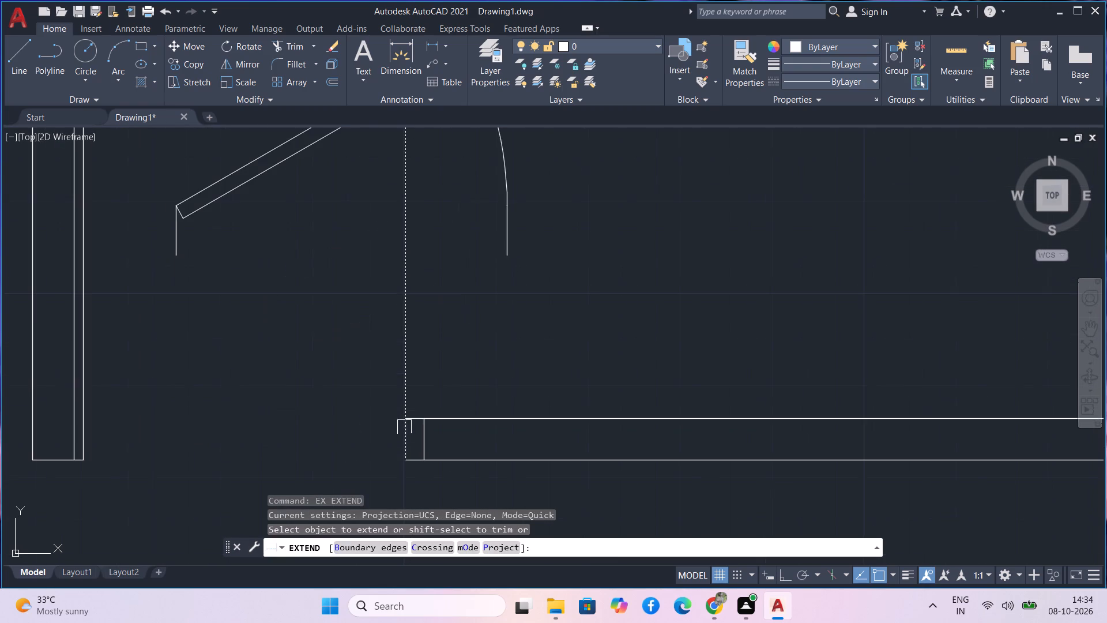
click(436, 419)
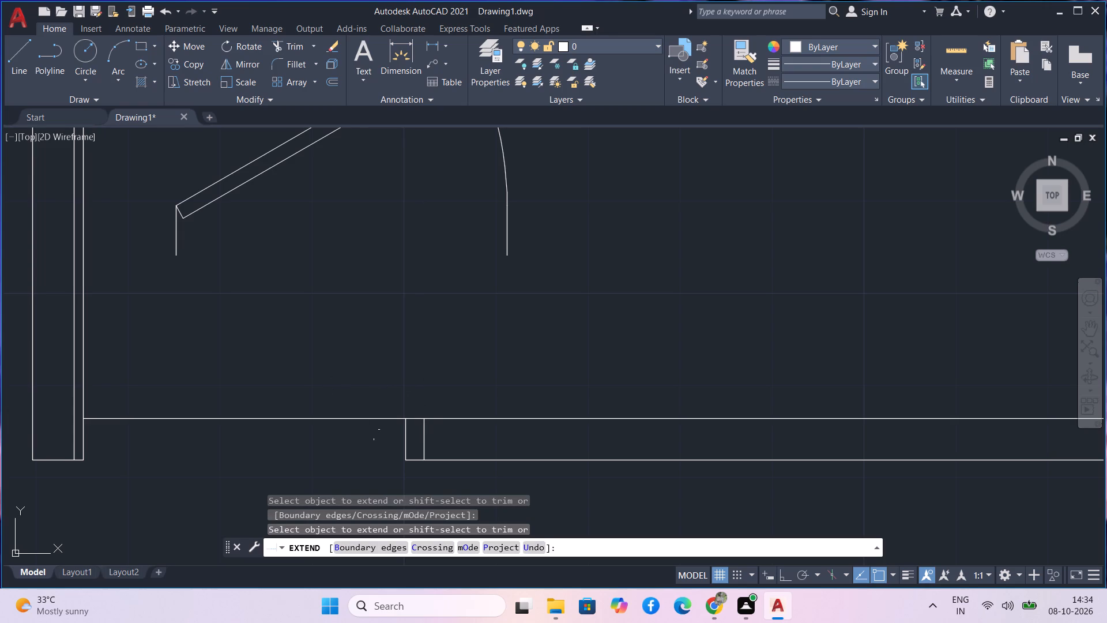
click(436, 457)
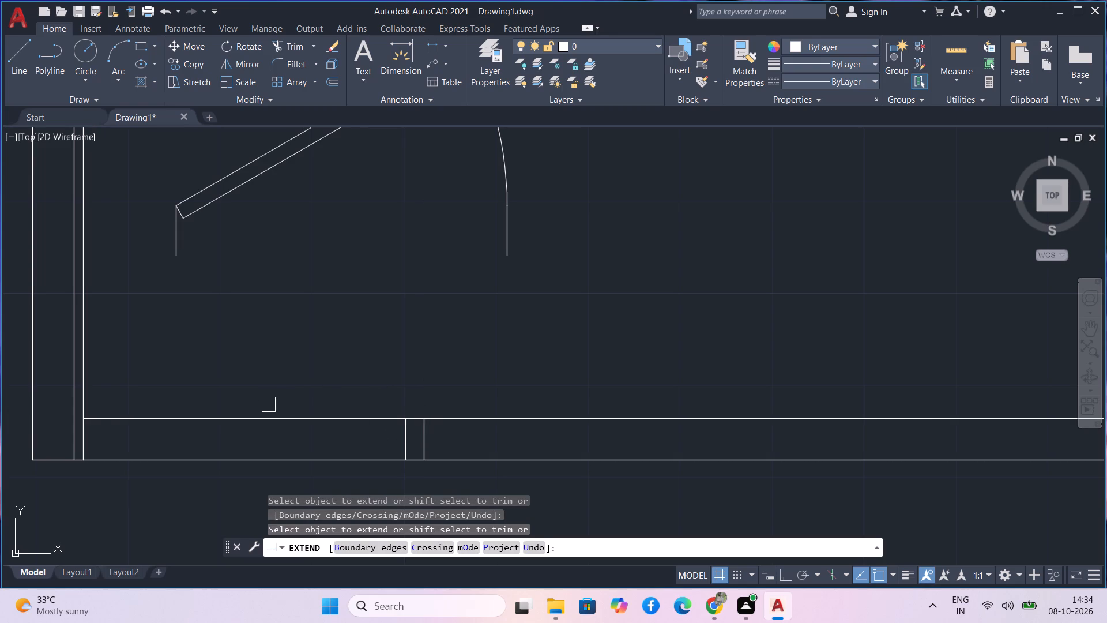
click(243, 416)
click(99, 418)
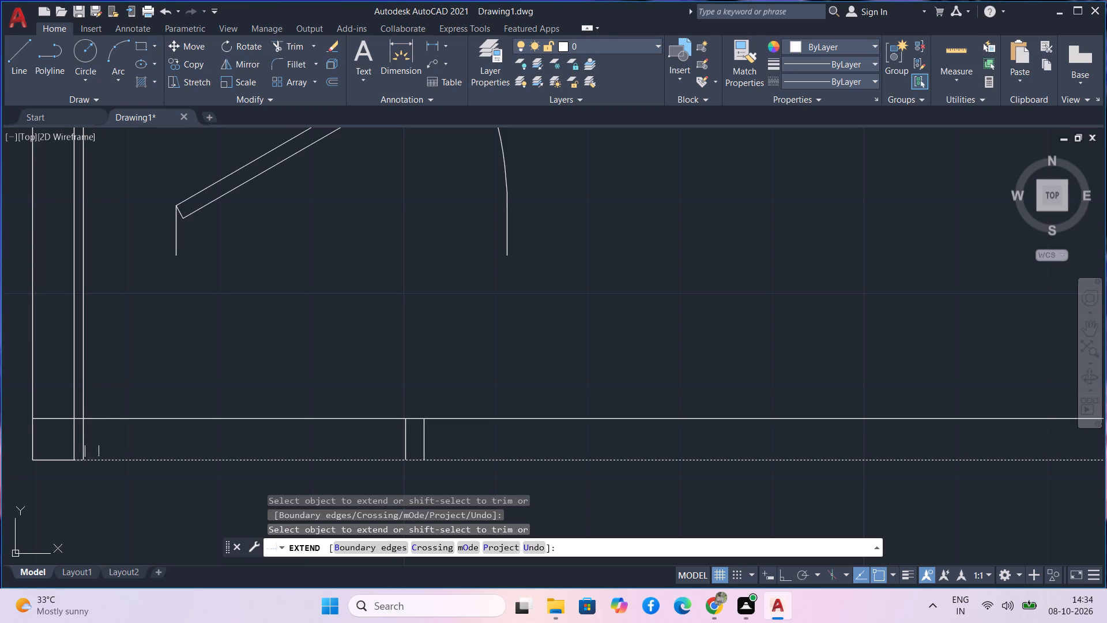
key(Escape)
Trim the 1" offset line north of the south wall, and both south wall lines across the door opening between the jamb lines.
scroll(134, 357, down, 1)
scroll(159, 415, down, 1)
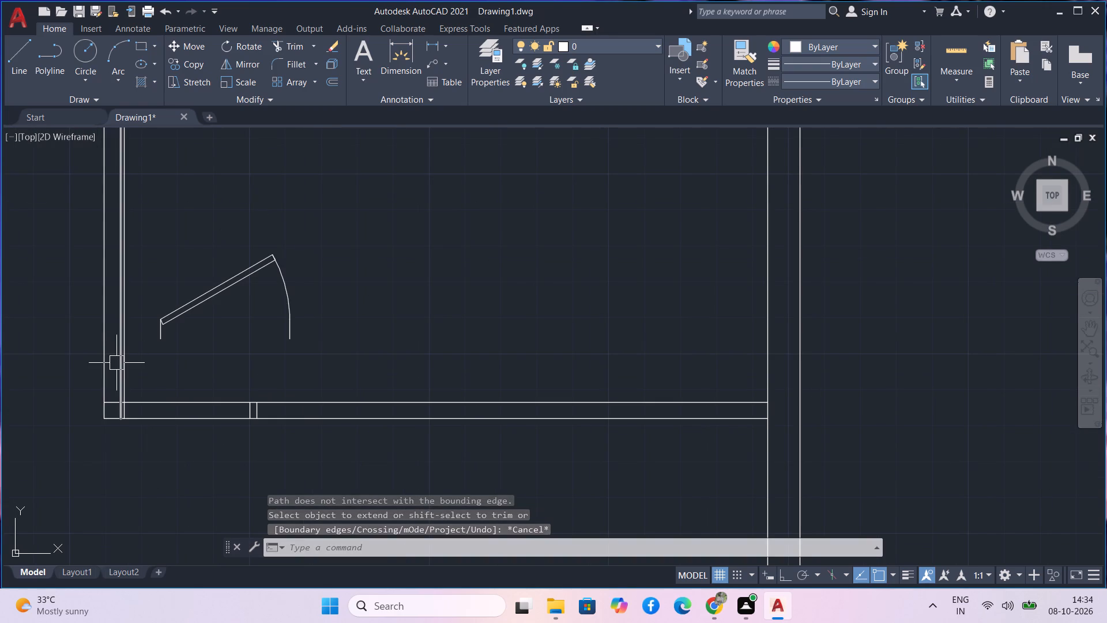
text(tr)
key(space)
scroll(120, 376, up, 3)
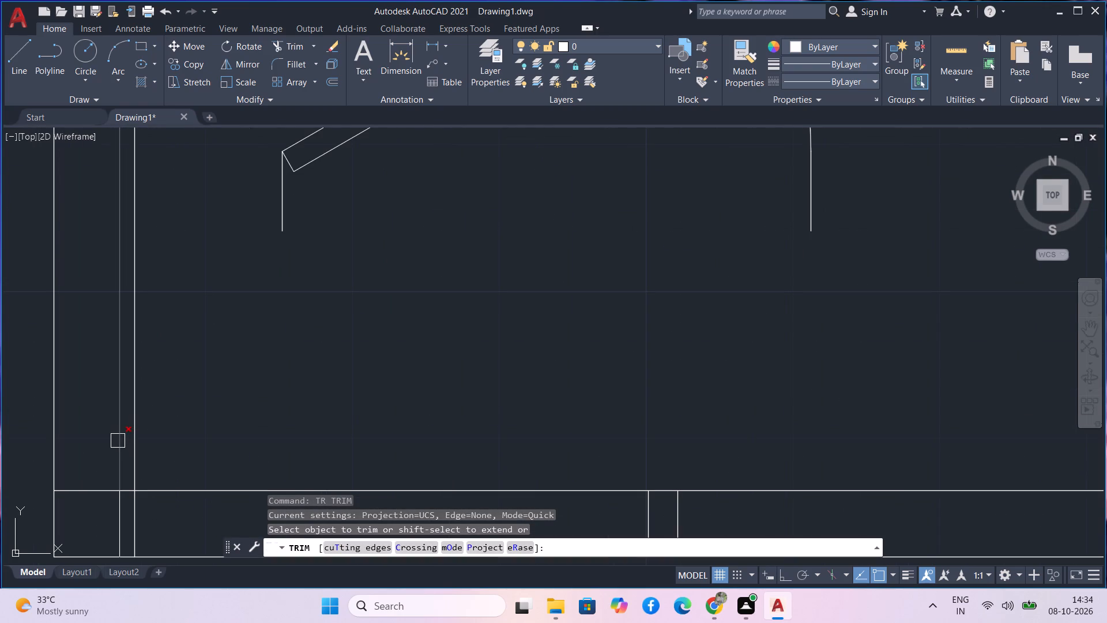
click(132, 436)
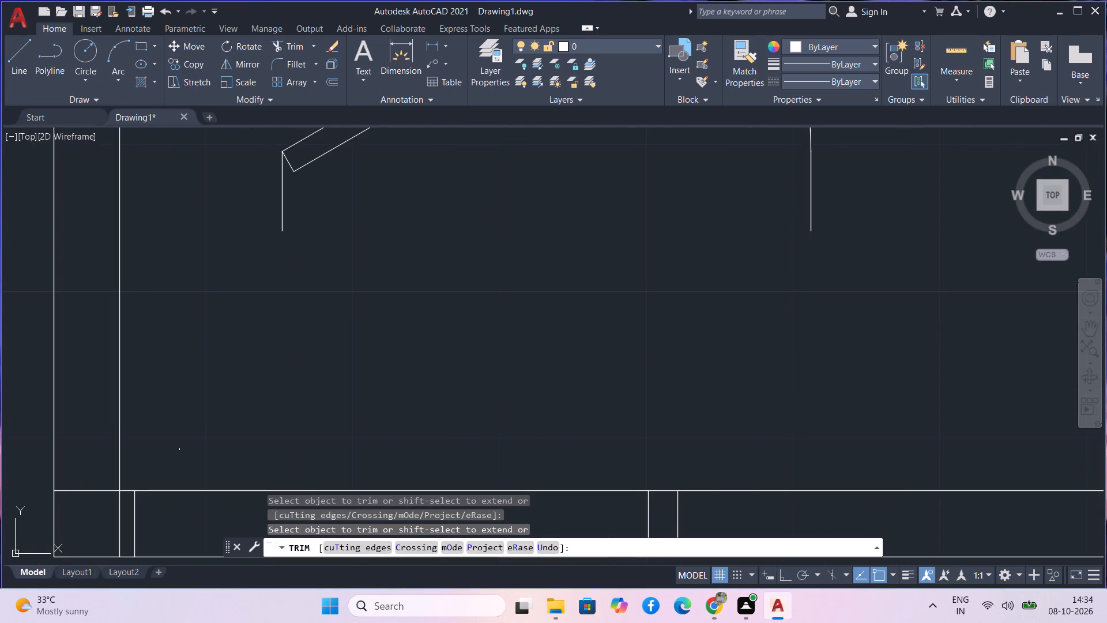
middle_drag(197, 426, 149, 271)
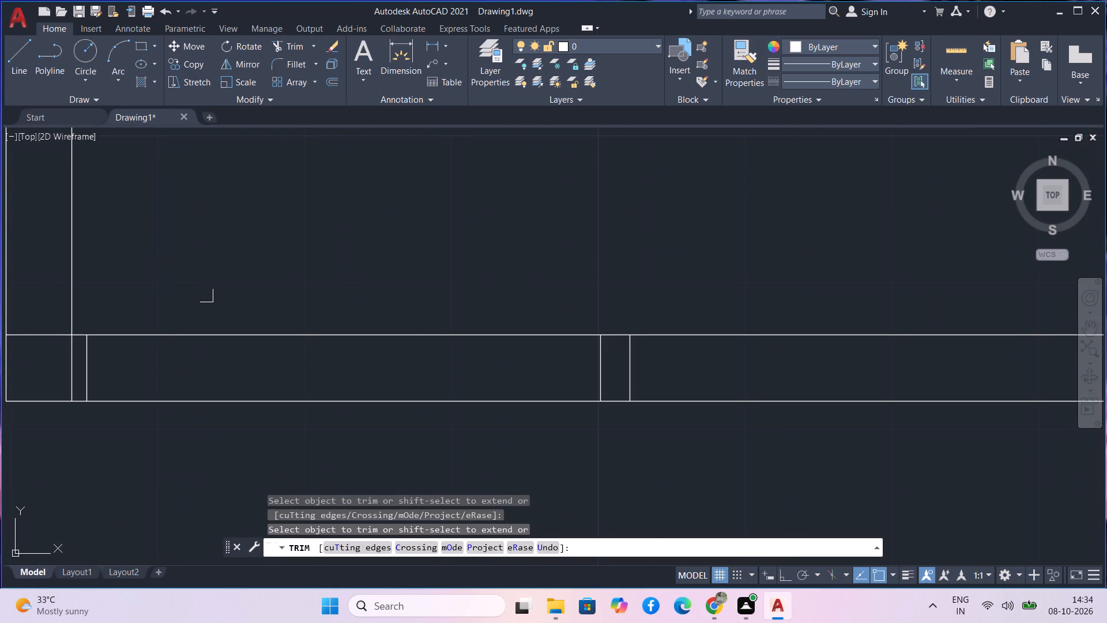
drag(206, 295, 201, 444)
middle_click(181, 399)
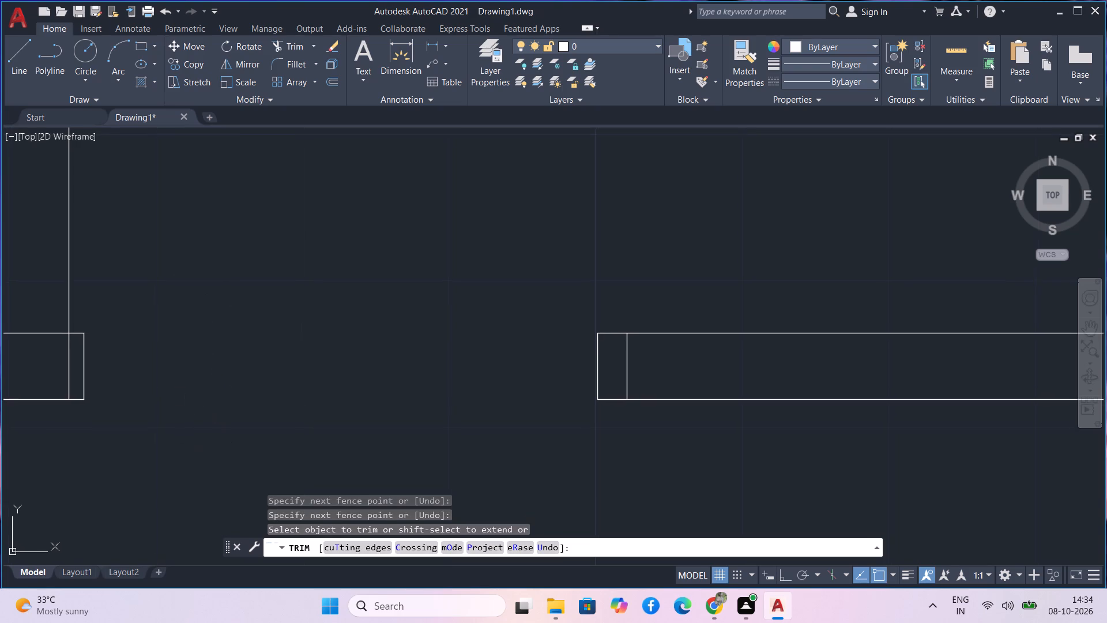
scroll(178, 397, down, 2)
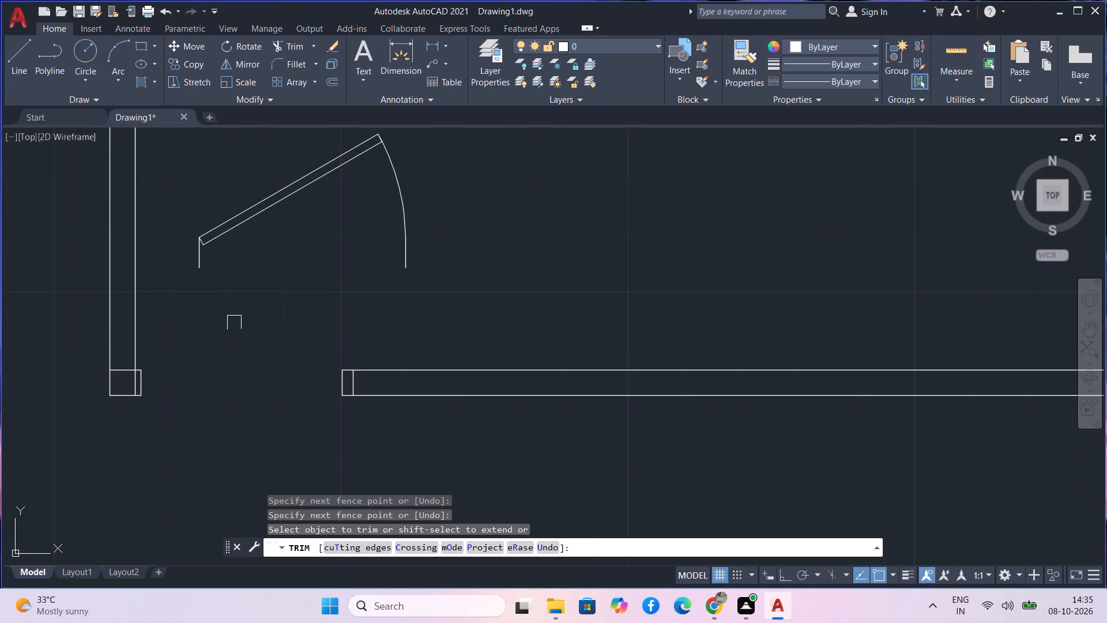
Move the door symbol from its lower hinge-side end to the south end of the west jamb in the south door opening.
key(Escape)
drag(431, 276, 400, 235)
click(304, 142)
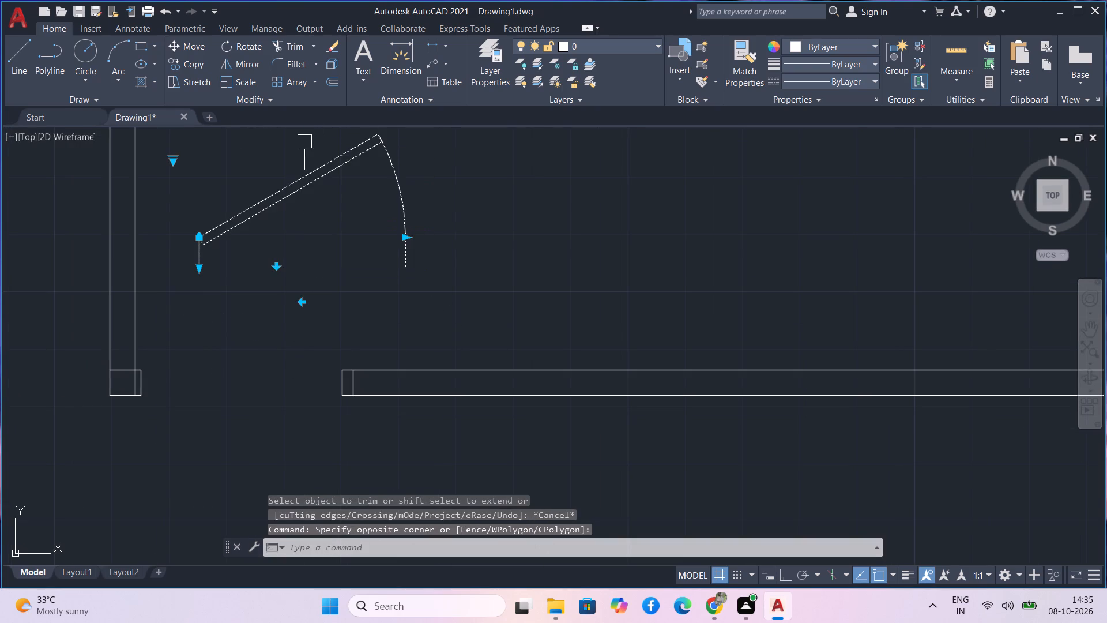
text(m)
key(space)
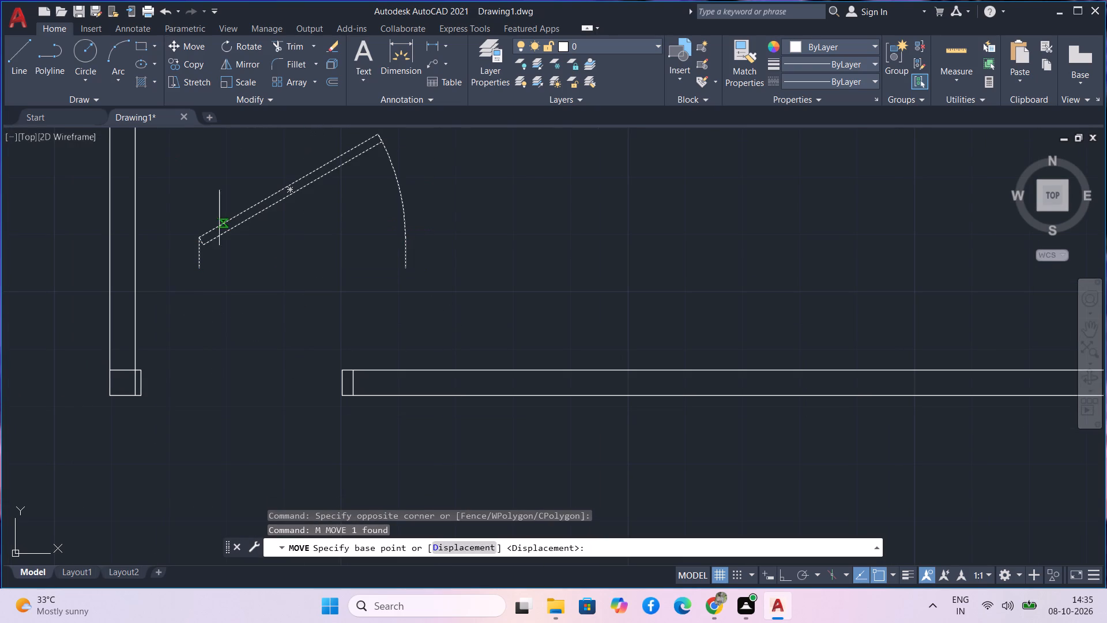
click(193, 264)
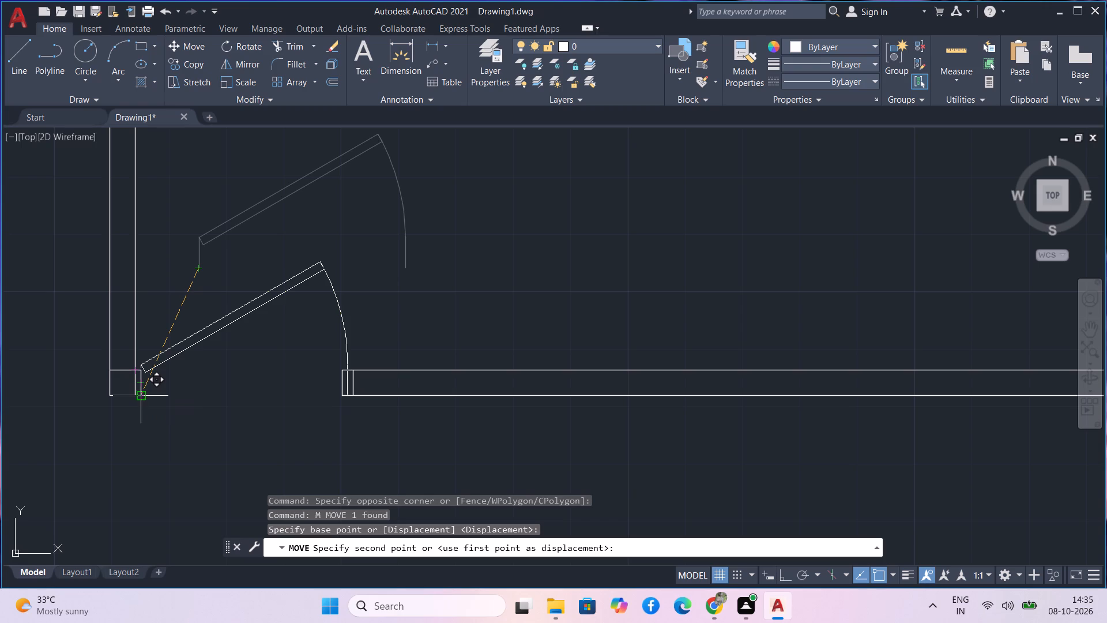
scroll(141, 395, up, 3)
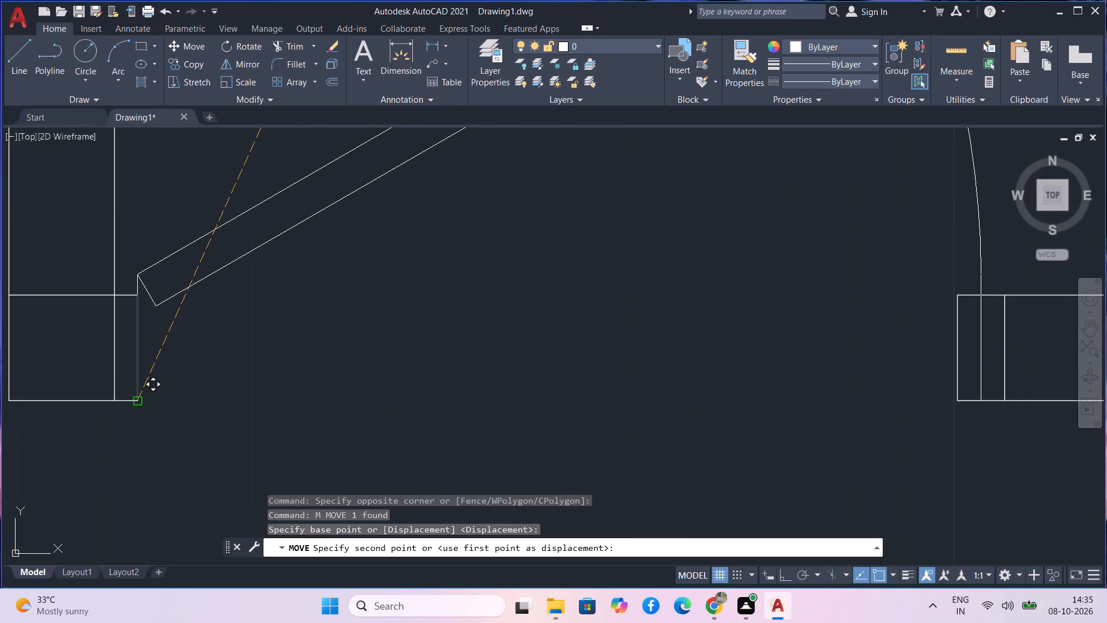
click(140, 400)
scroll(140, 400, down, 1)
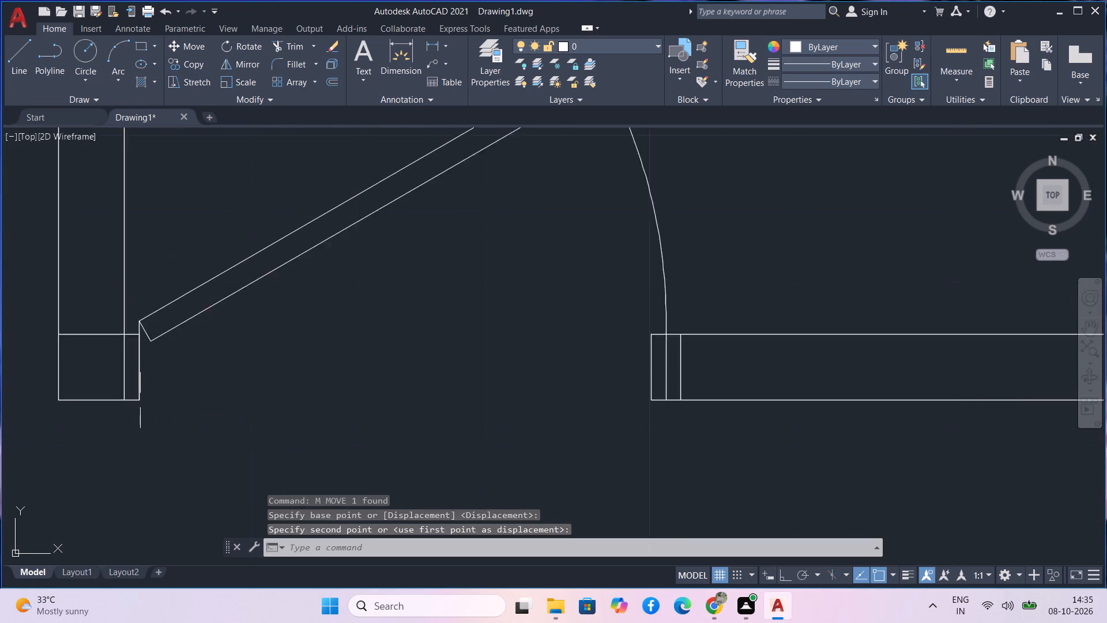
scroll(140, 400, down, 2)
key(Escape)
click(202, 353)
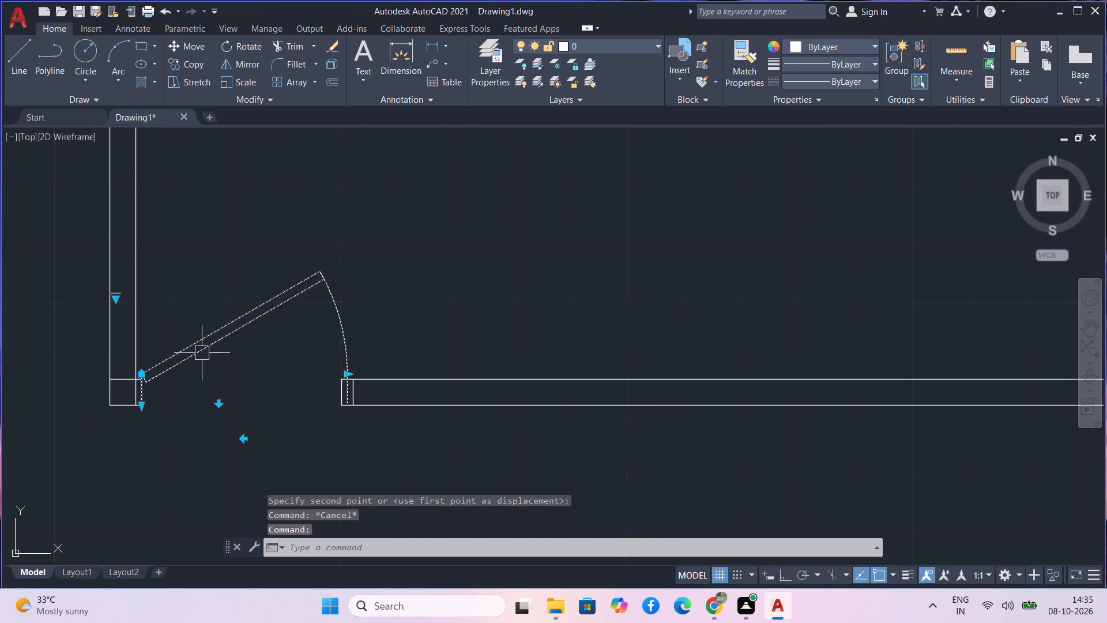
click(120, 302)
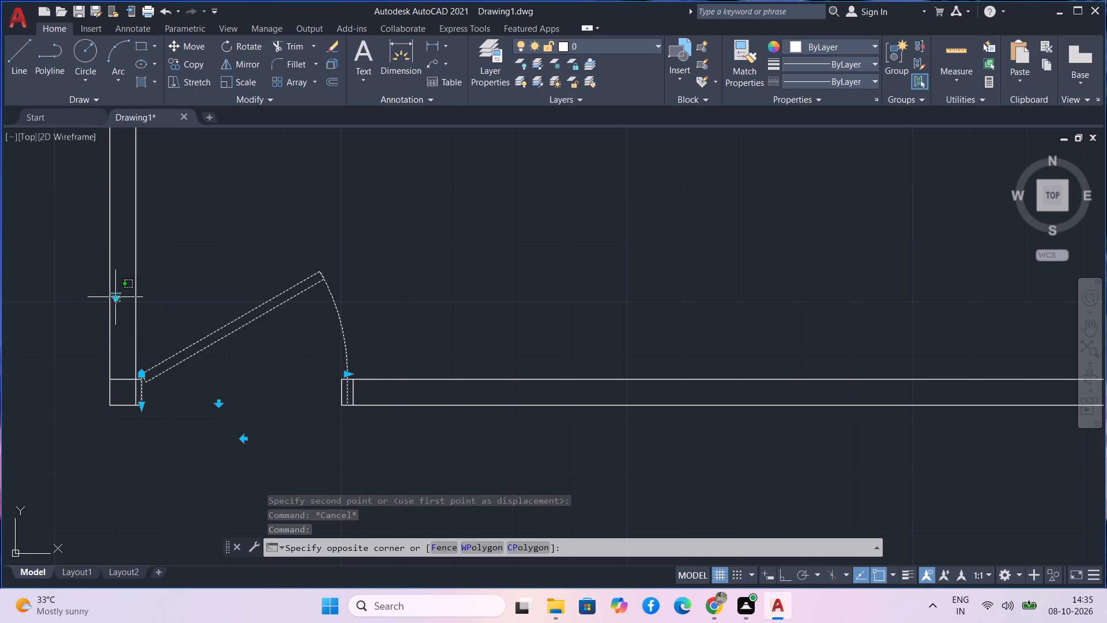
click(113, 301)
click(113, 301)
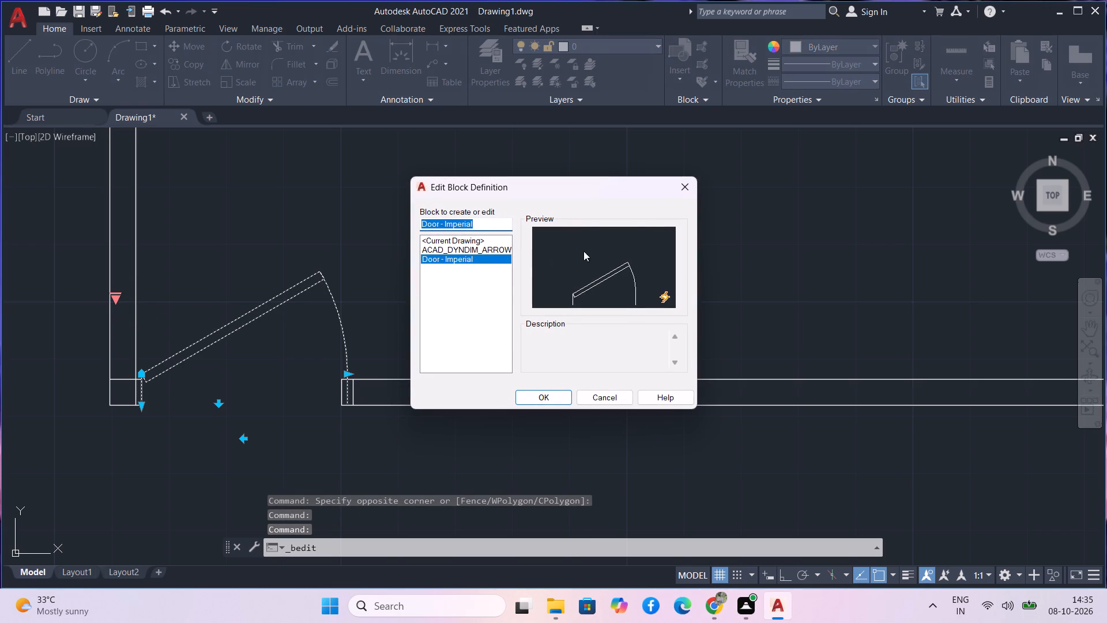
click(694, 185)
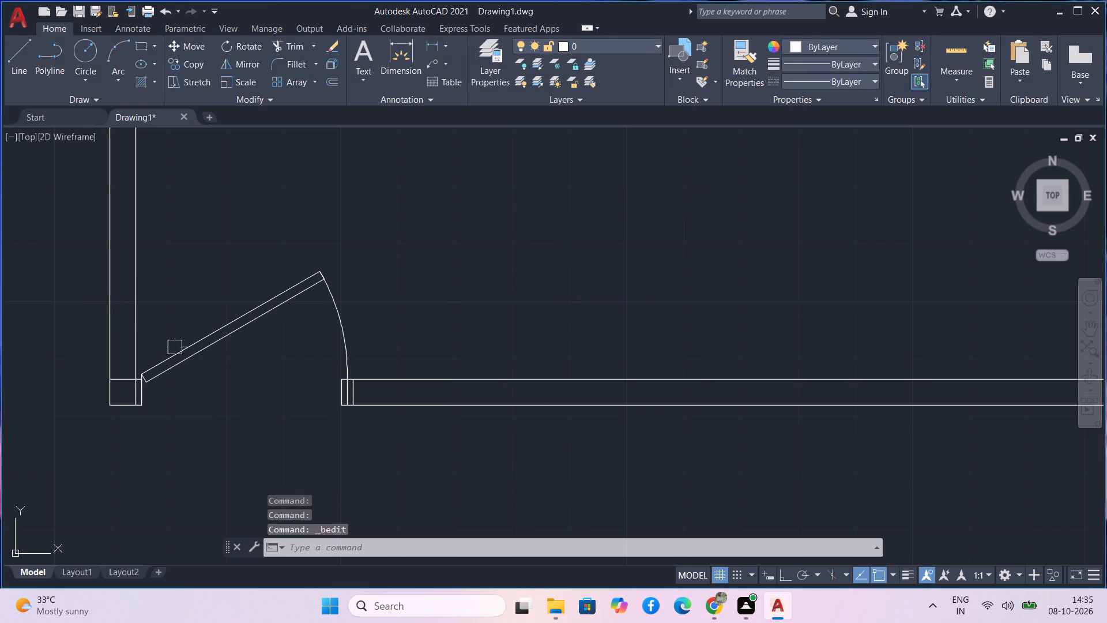
Set the south door symbol's opening angle to Open 90º.
click(182, 362)
scroll(118, 317, up, 3)
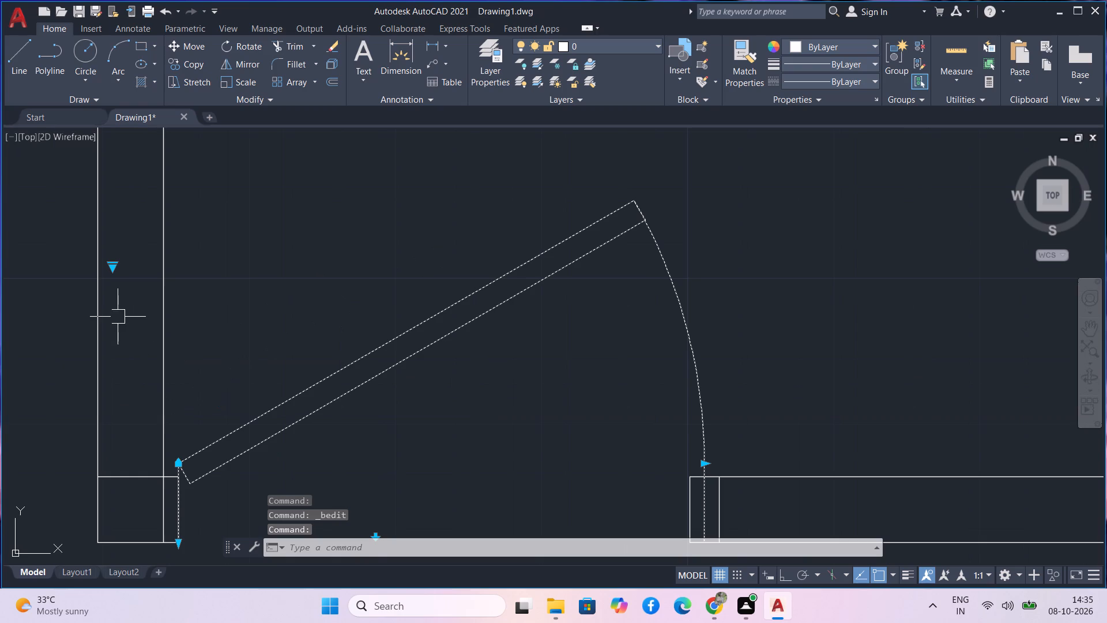
click(110, 266)
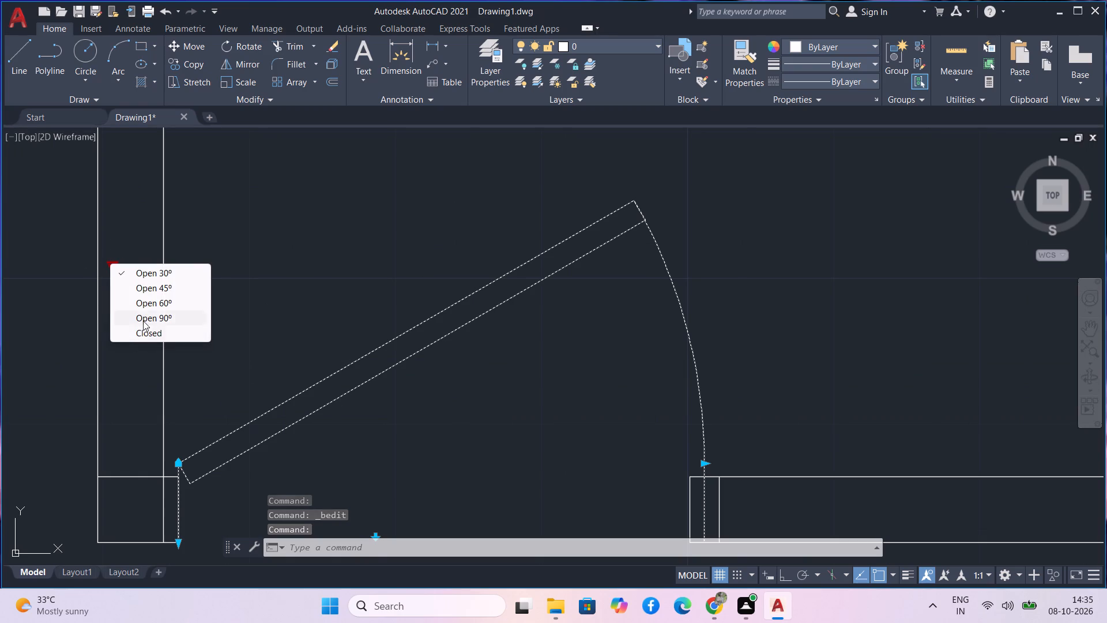
click(145, 314)
scroll(223, 382, down, 2)
key(Escape)
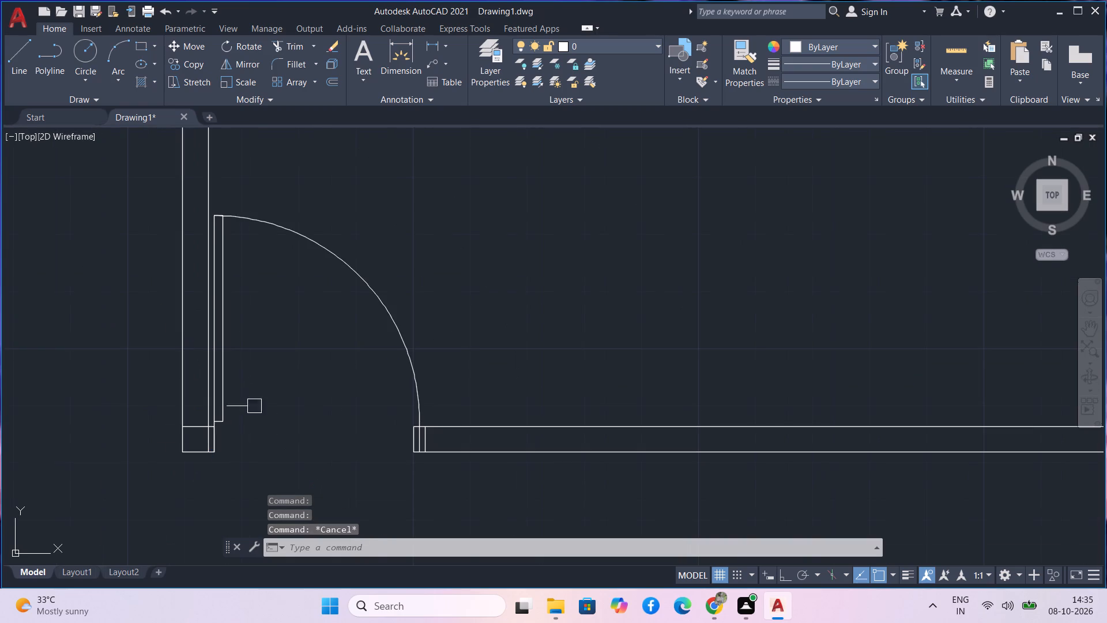
Trim away the extra vertical line in the south wall just east of the door arc's end.
scroll(327, 382, down, 2)
scroll(351, 393, up, 4)
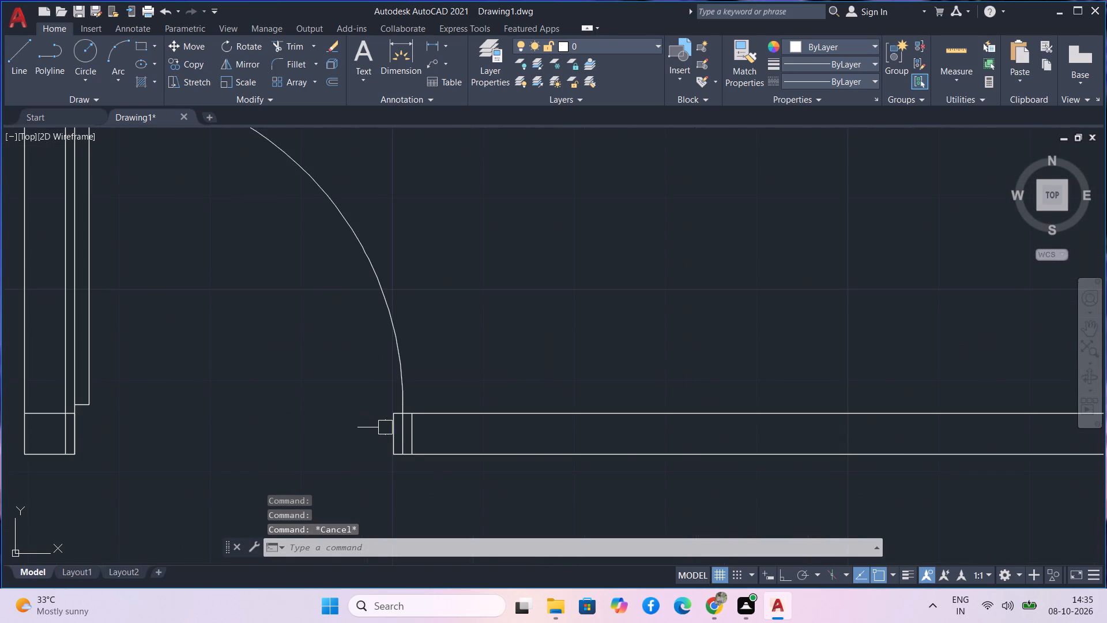
scroll(408, 450, up, 1)
text(tr)
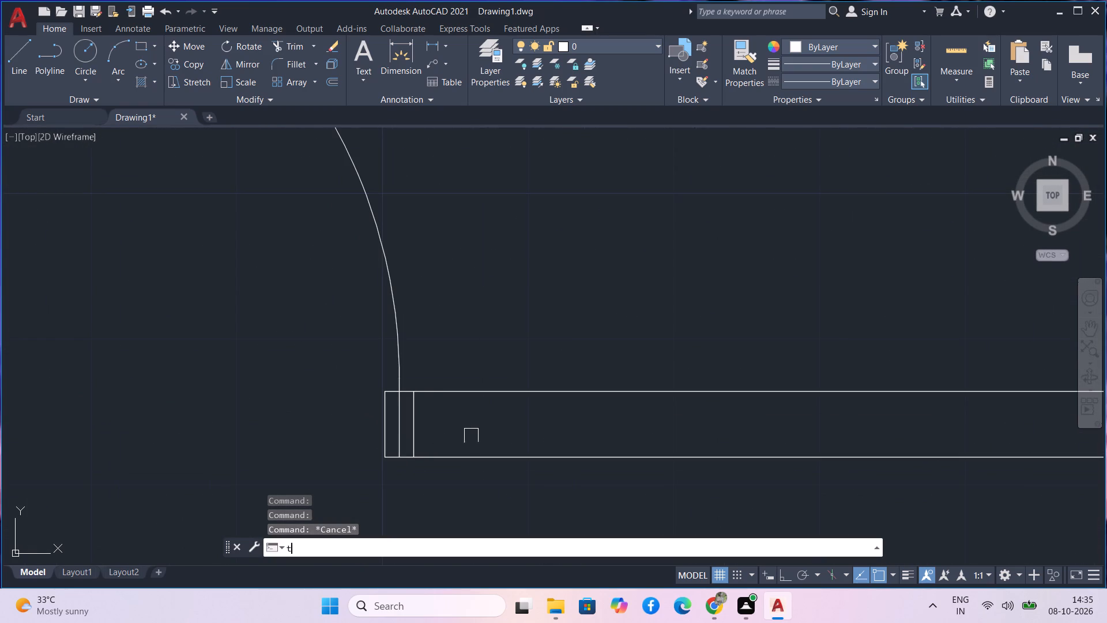
key(space)
click(409, 421)
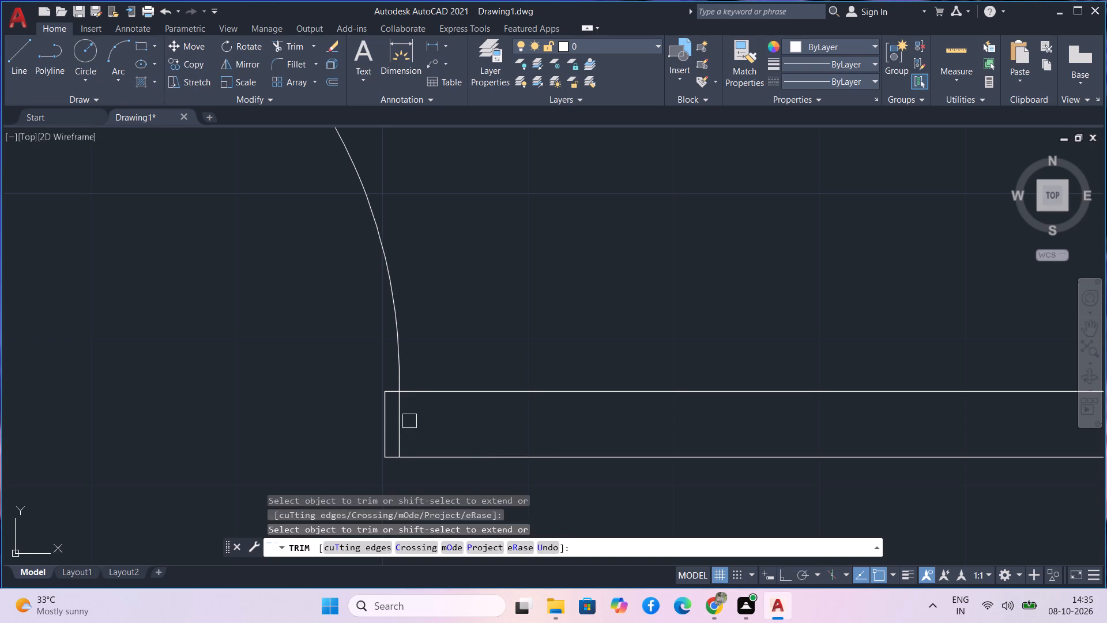
scroll(413, 421, down, 3)
key(Escape)
Trim the east line of the adjoining north room's west wall between the two lines of the east room's north wall.
scroll(359, 466, down, 1)
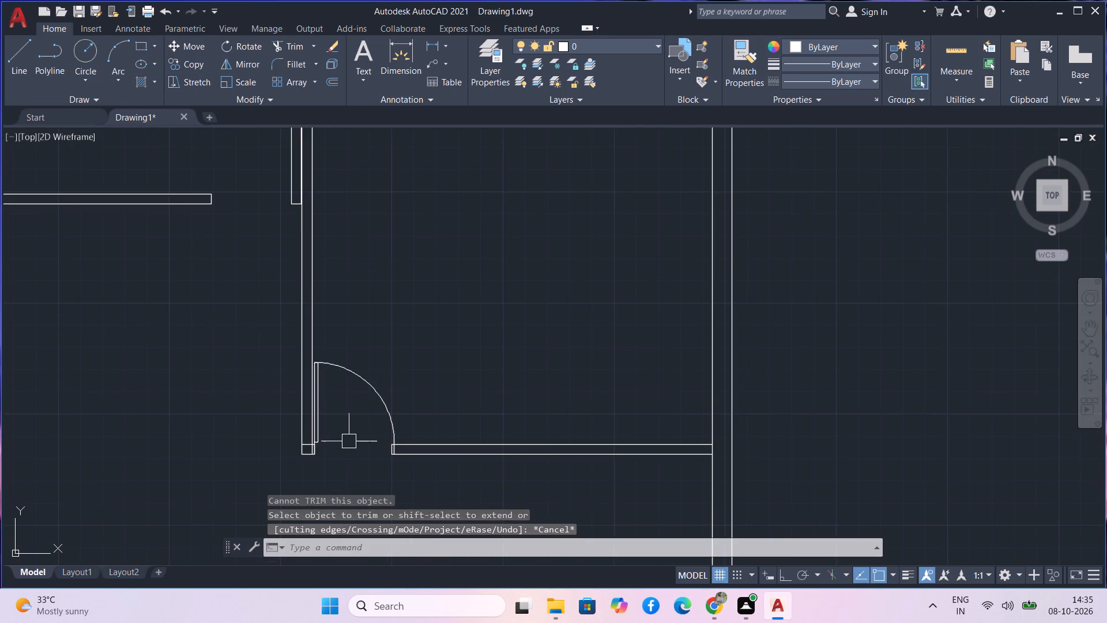
scroll(349, 441, down, 1)
middle_drag(349, 441, 355, 399)
scroll(364, 402, down, 1)
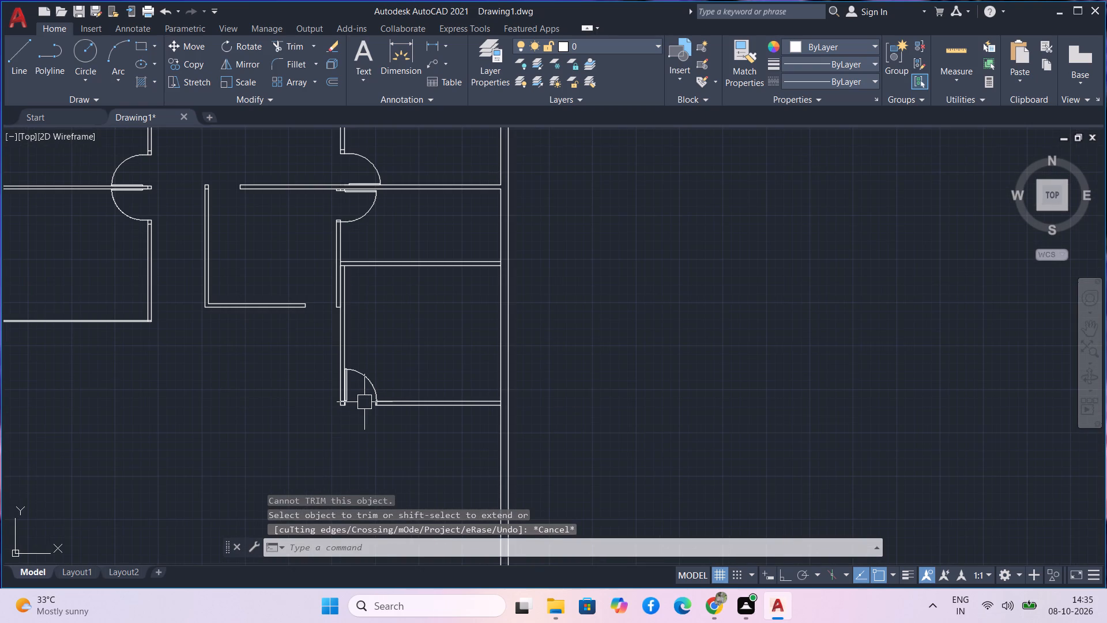
scroll(348, 314, up, 3)
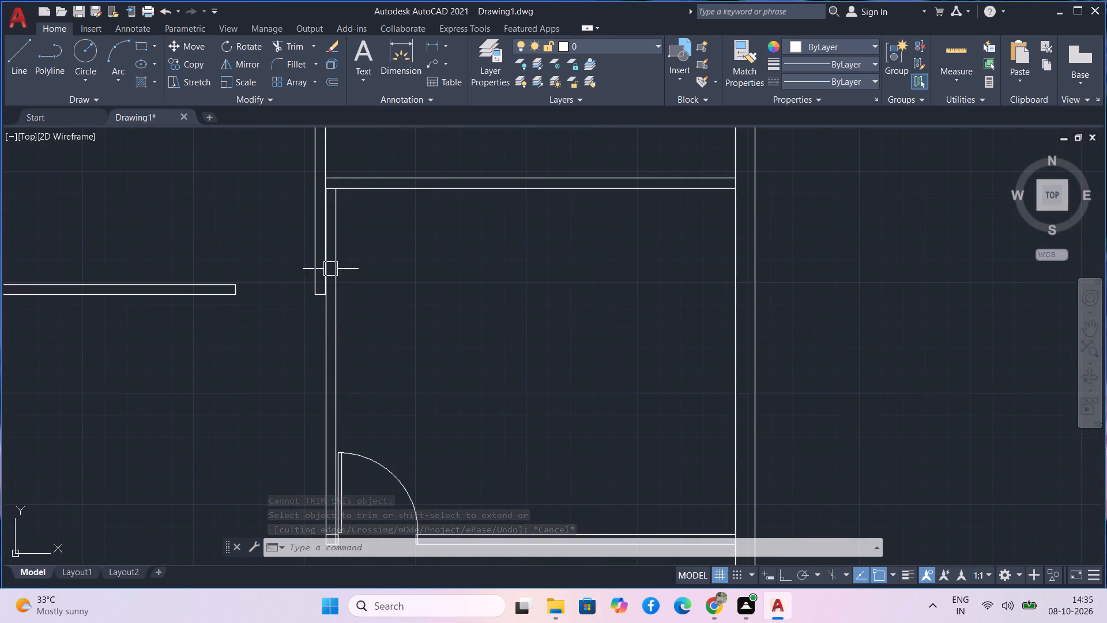
middle_drag(393, 277, 396, 327)
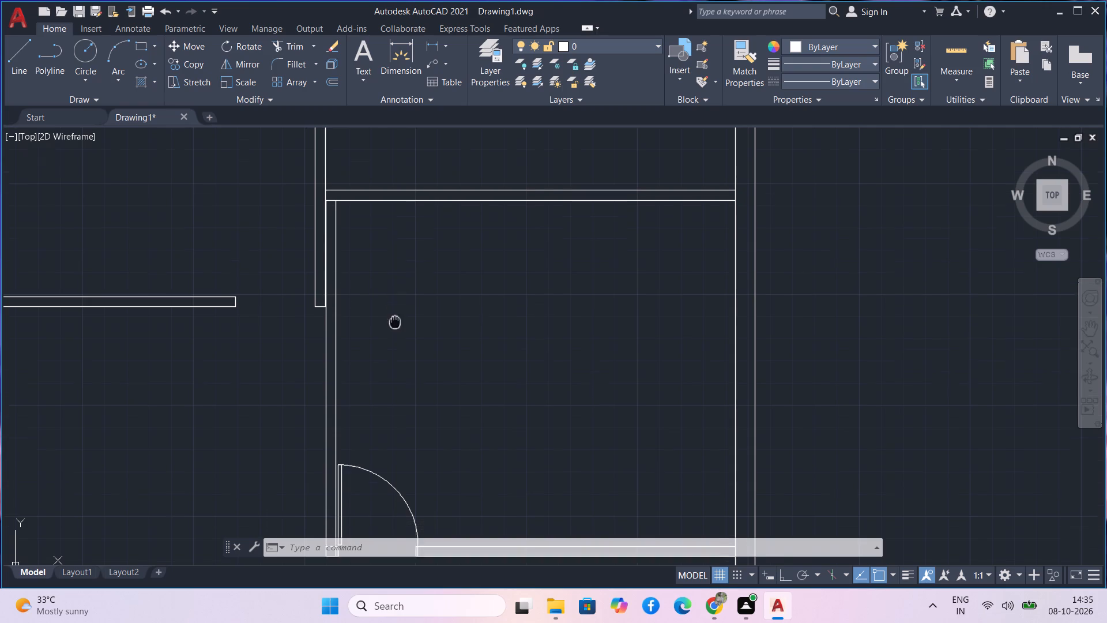
middle_drag(396, 327, 400, 351)
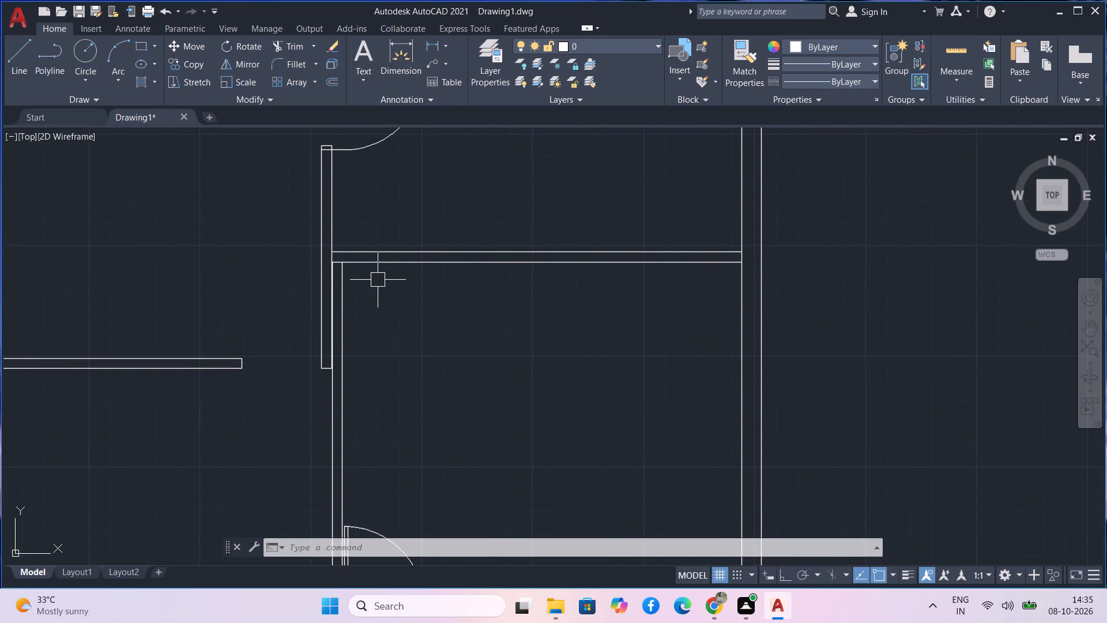
scroll(326, 249, up, 2)
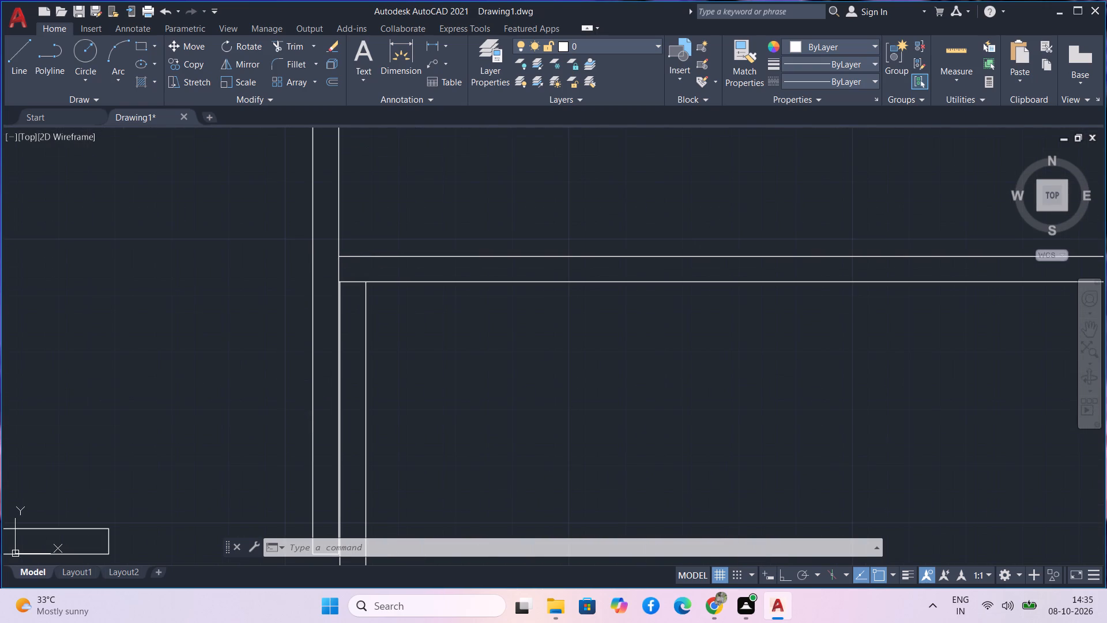
scroll(337, 273, up, 3)
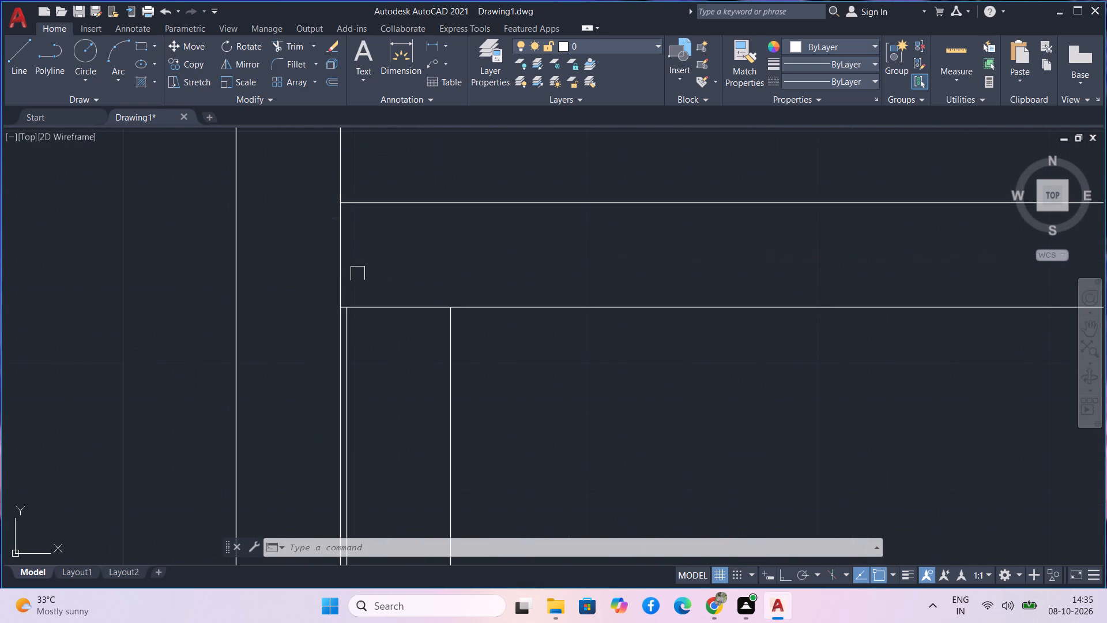
middle_drag(353, 269, 340, 269)
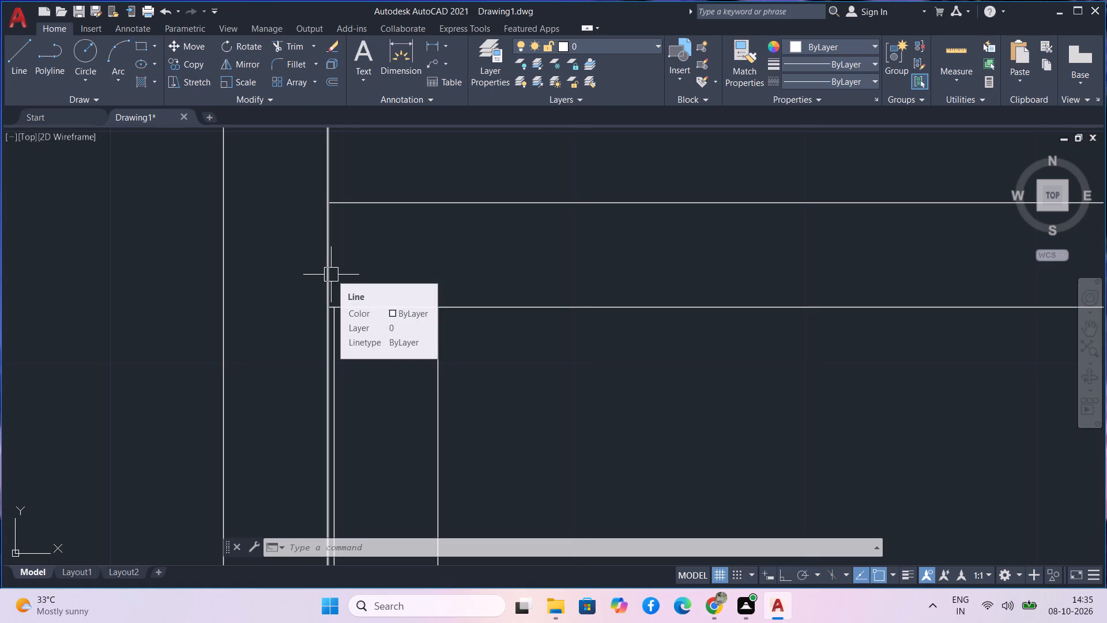
text(tr)
key(space)
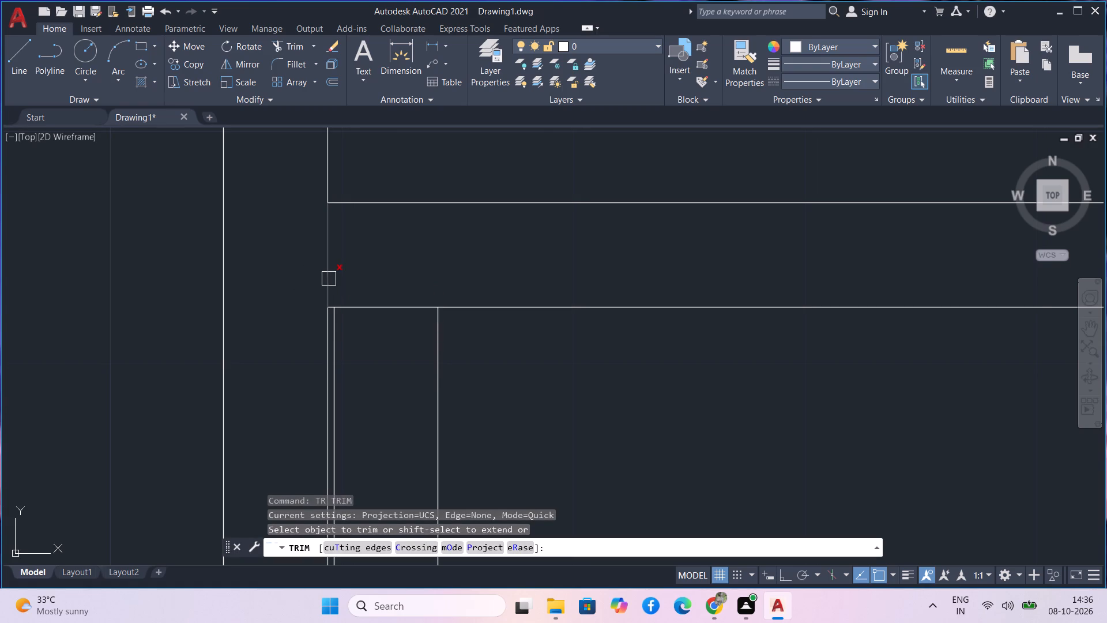
click(329, 279)
Trim the remainder of that wall line south of the north wall, where it runs alongside the east room's west wall.
scroll(344, 281, down, 2)
middle_drag(349, 354, 327, 282)
scroll(338, 326, down, 1)
scroll(404, 349, down, 2)
scroll(387, 408, up, 3)
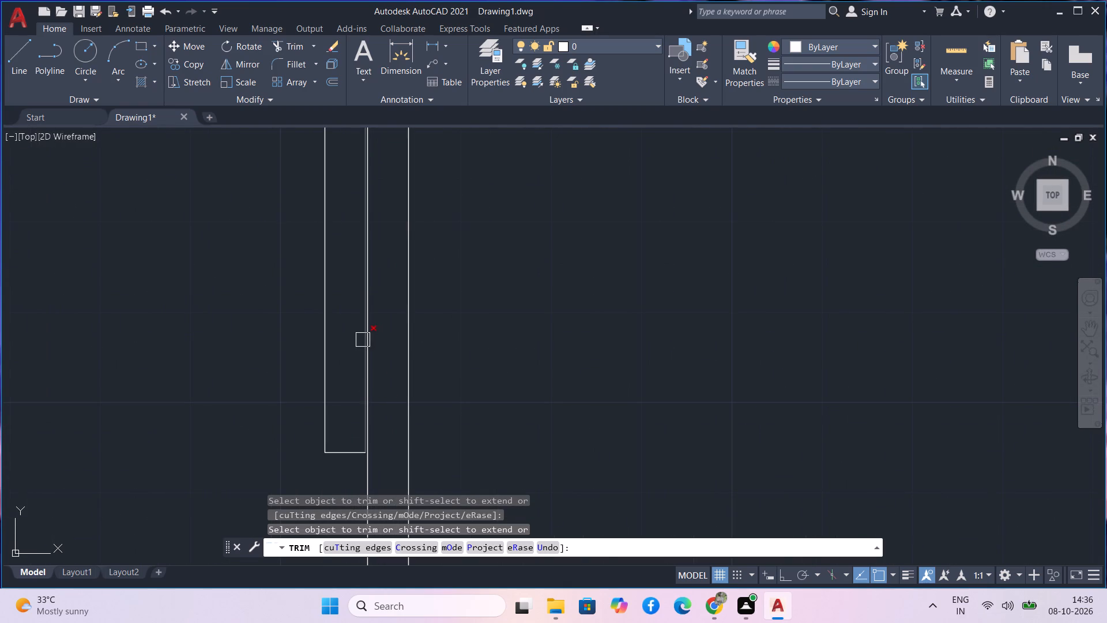
scroll(354, 369, up, 3)
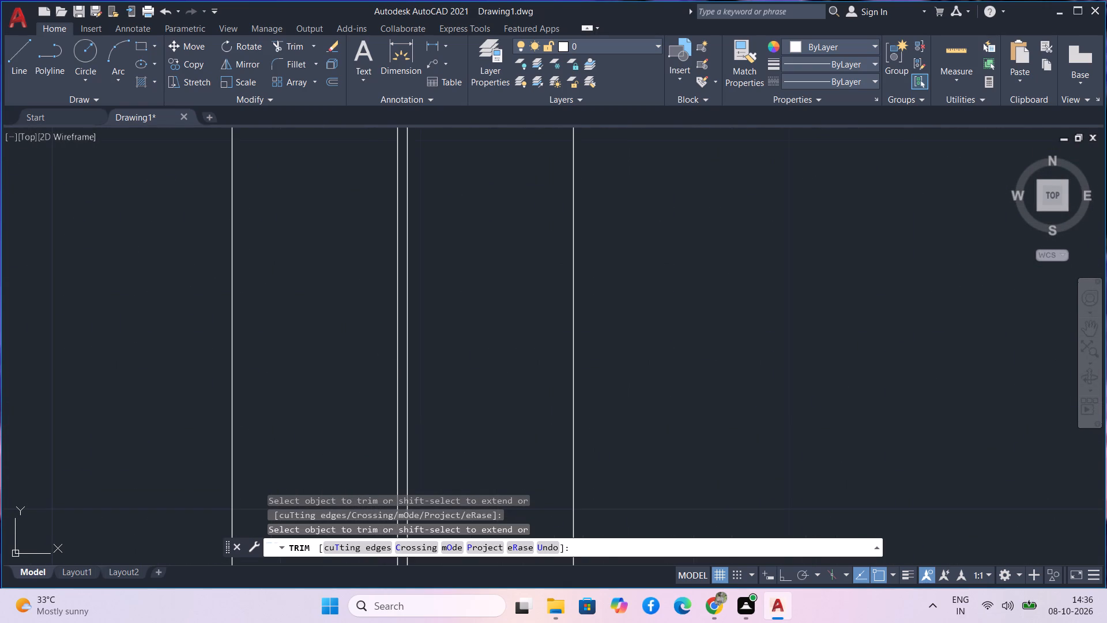
click(394, 362)
Trim the north wall's south line across the west wall's thickness, including the short stub at the northwest corner.
scroll(394, 362, down, 4)
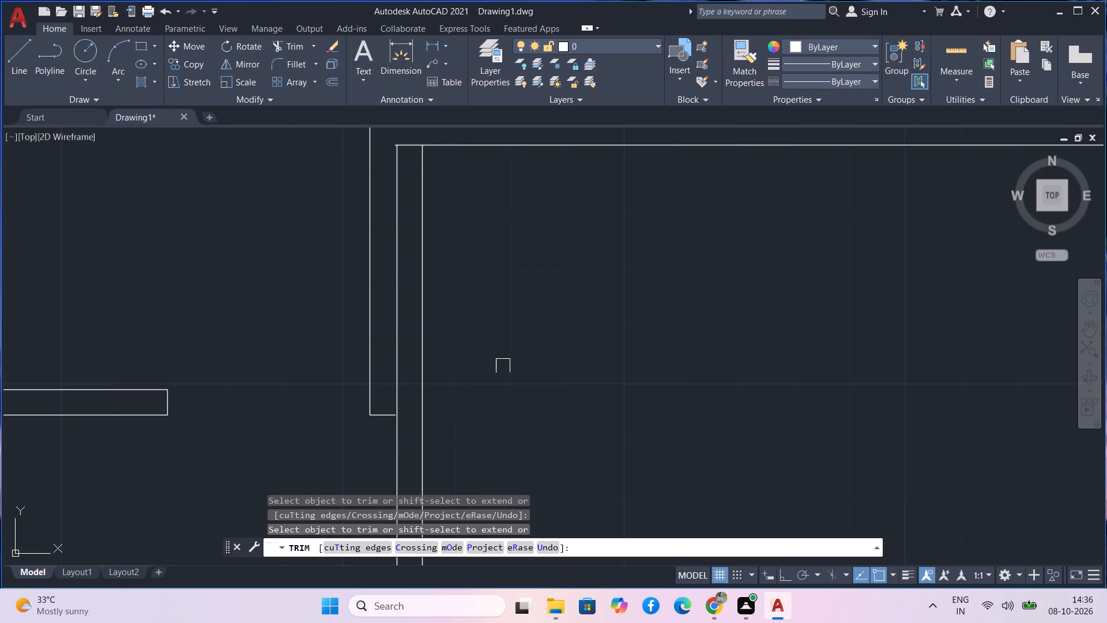
middle_drag(503, 366, 498, 406)
scroll(497, 376, down, 2)
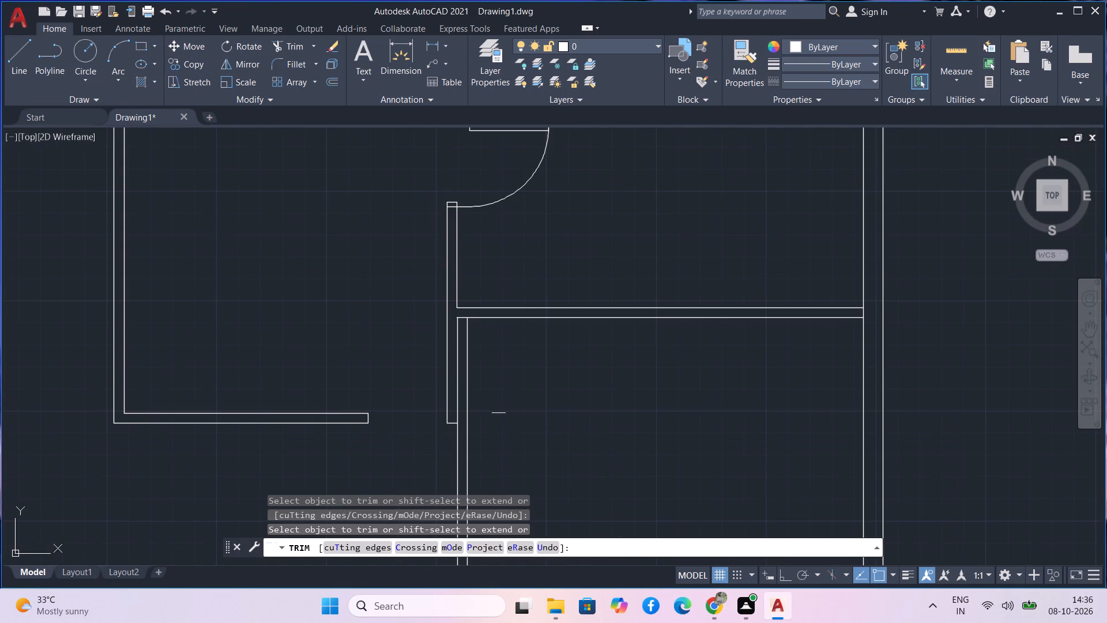
scroll(458, 320, up, 4)
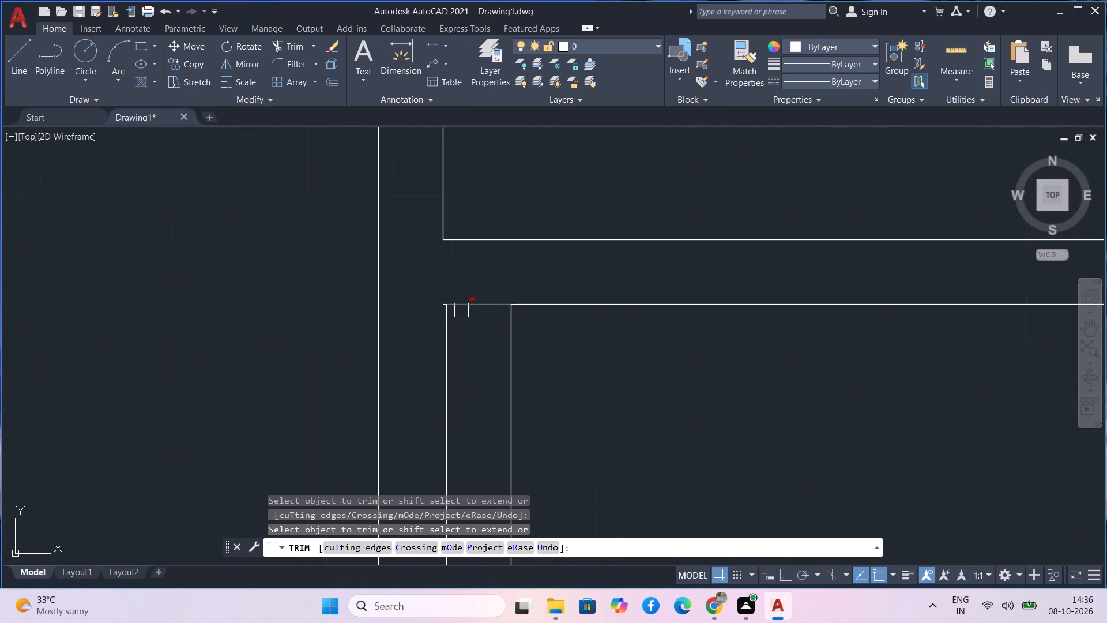
click(473, 302)
scroll(448, 308, up, 4)
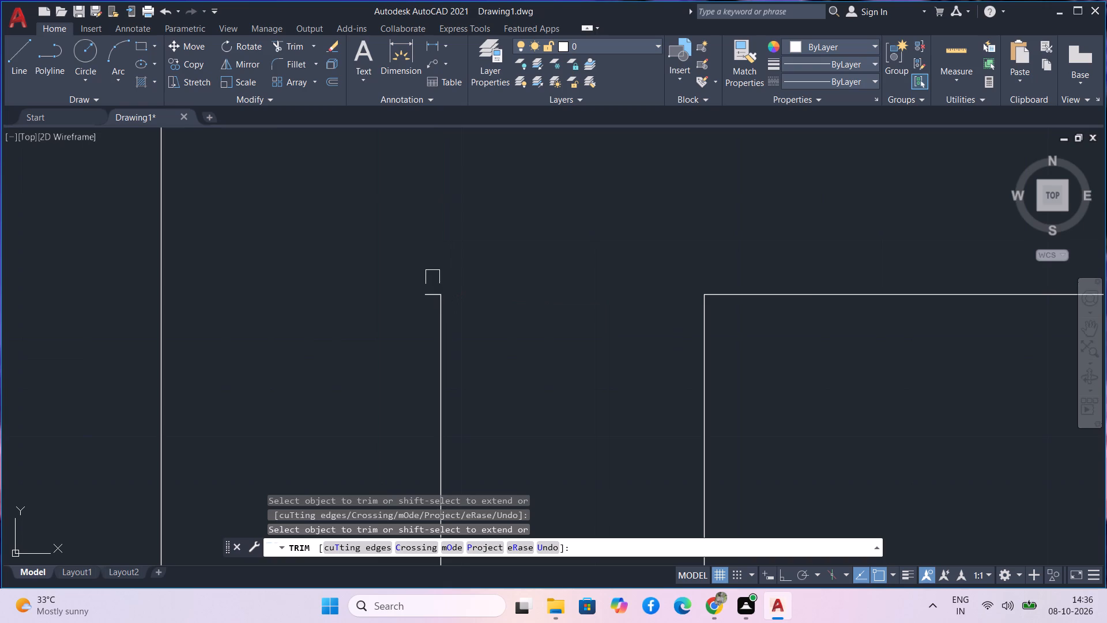
click(422, 294)
Trim the east outer wall's inner line between the two lines of the east room's north wall.
scroll(462, 265, down, 4)
scroll(513, 381, down, 1)
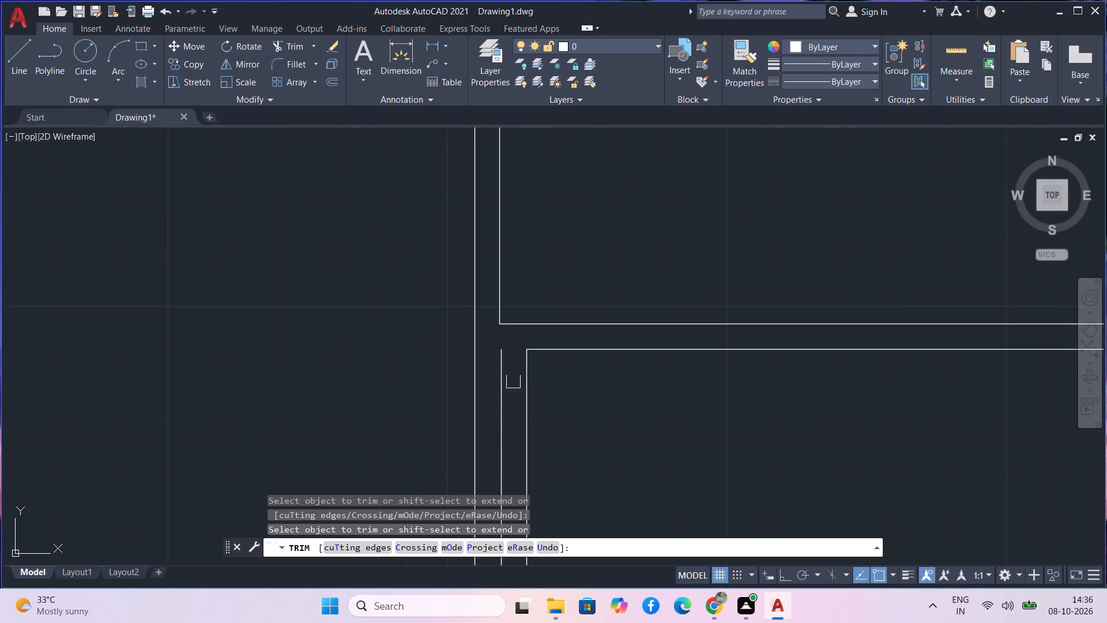
scroll(562, 386, down, 2)
middle_drag(575, 390, 536, 346)
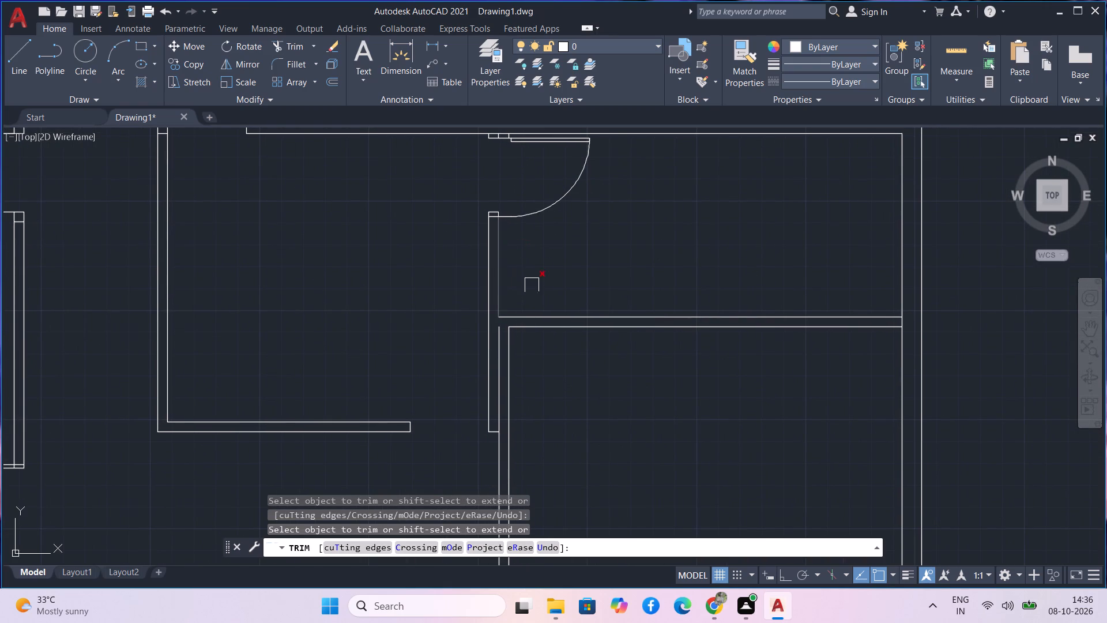
middle_drag(590, 393, 534, 320)
scroll(532, 318, down, 1)
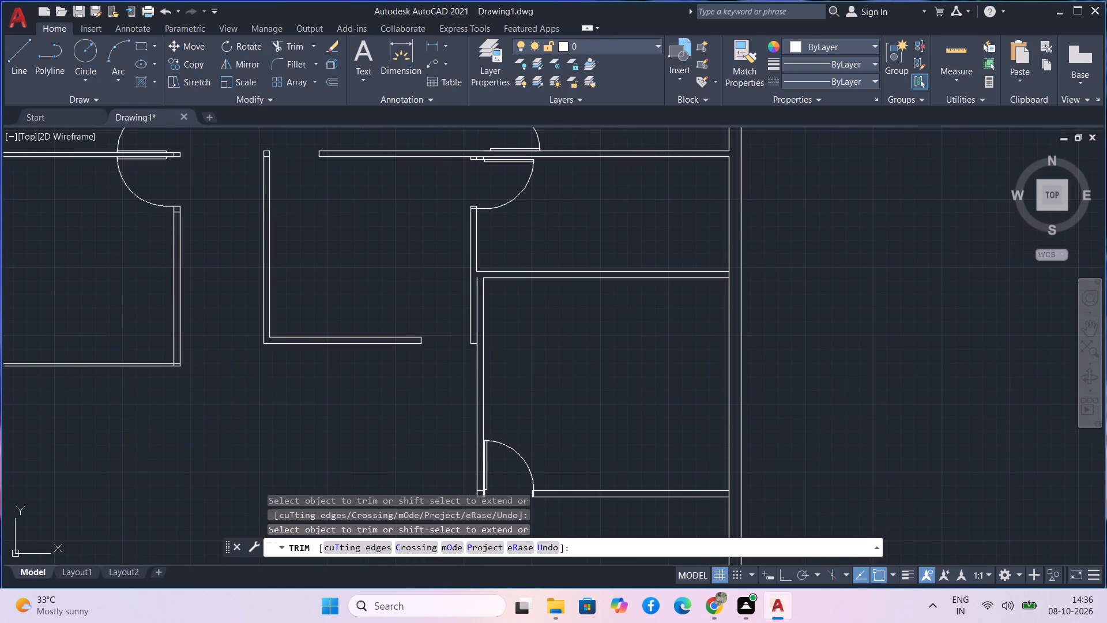
middle_drag(652, 316, 594, 270)
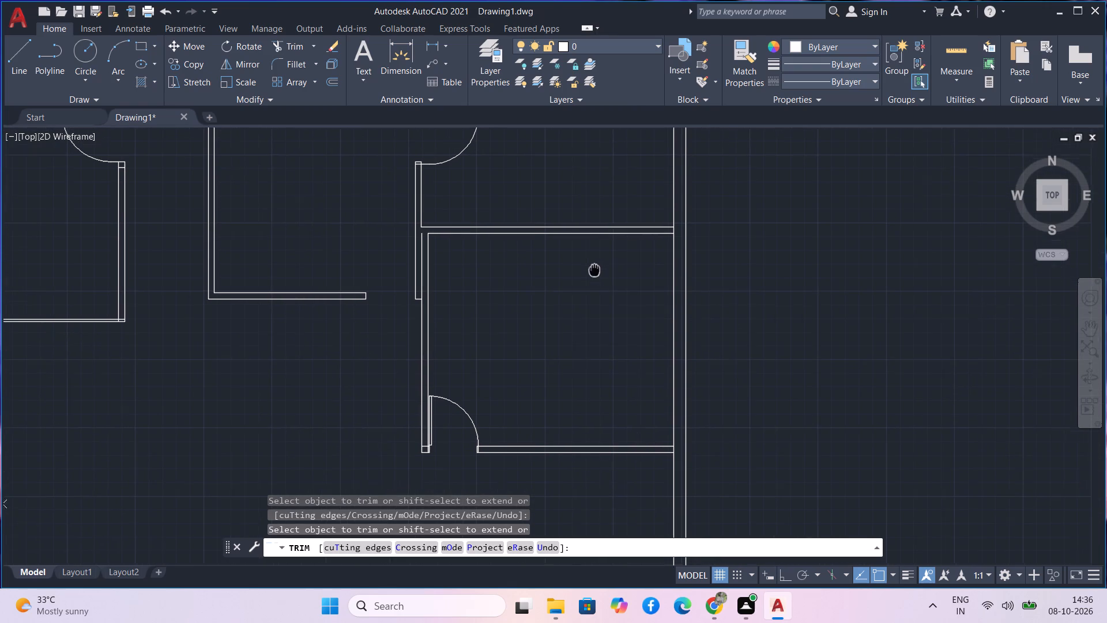
middle_drag(594, 270, 594, 269)
scroll(675, 232, up, 3)
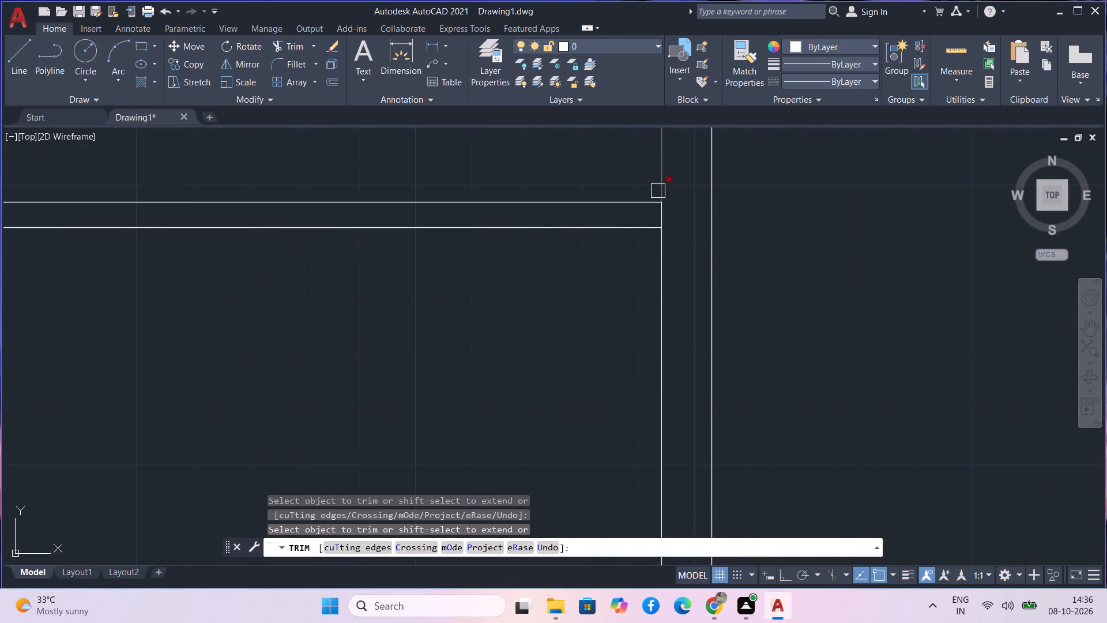
click(661, 214)
Examine the wall ends, junctions and door openings around the central room and the east and west rooms.
scroll(661, 214, down, 3)
middle_drag(642, 156, 641, 165)
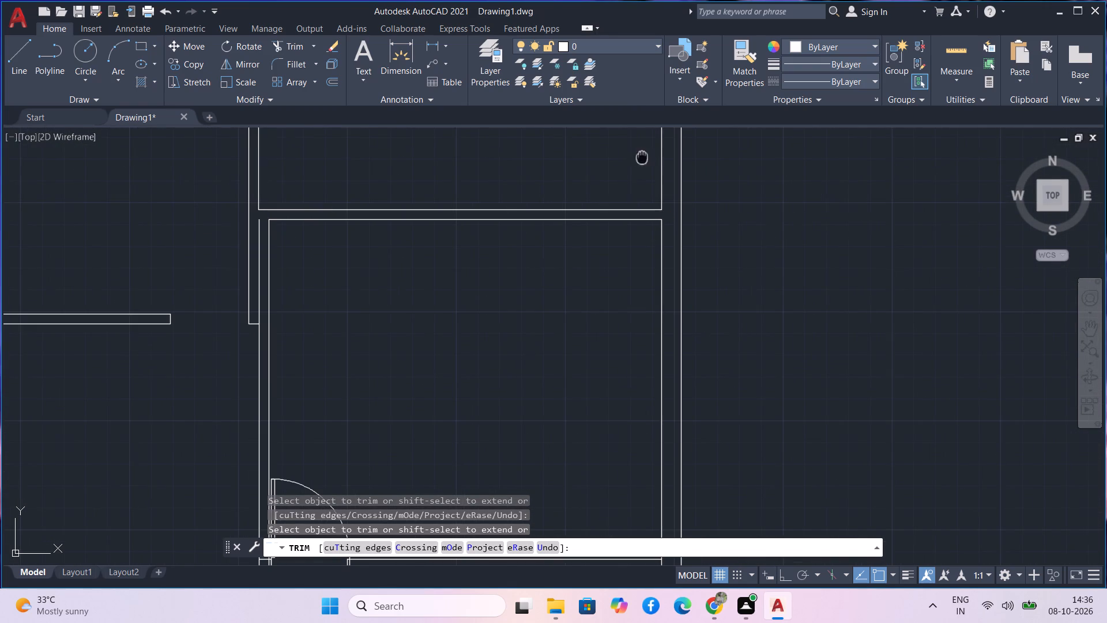
middle_drag(641, 165, 615, 307)
scroll(615, 309, down, 2)
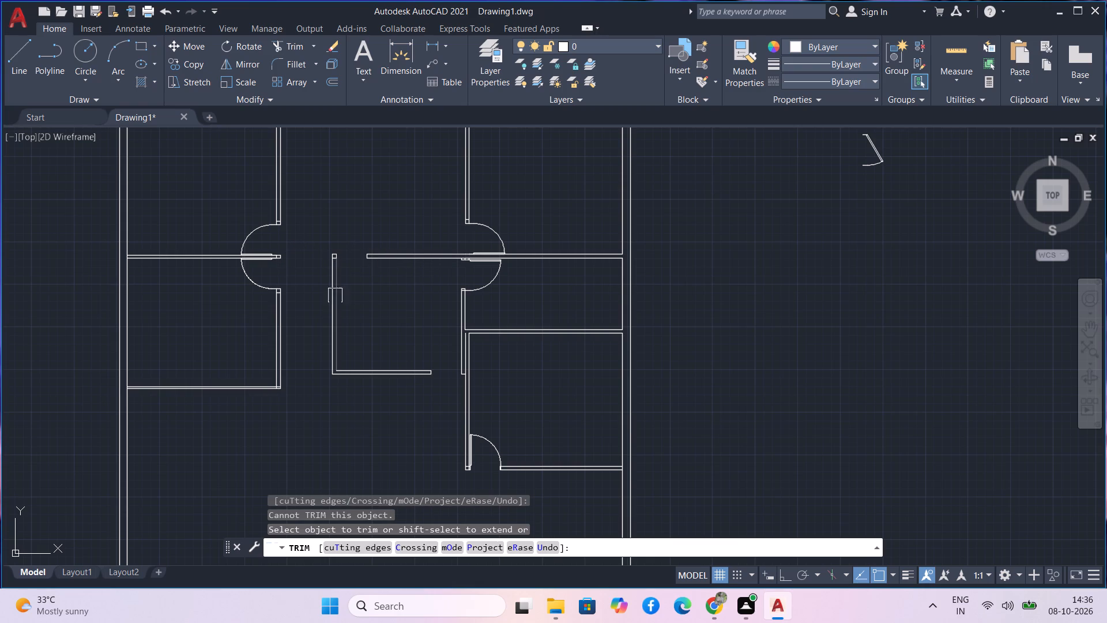
scroll(329, 271, up, 1)
scroll(328, 310, down, 1)
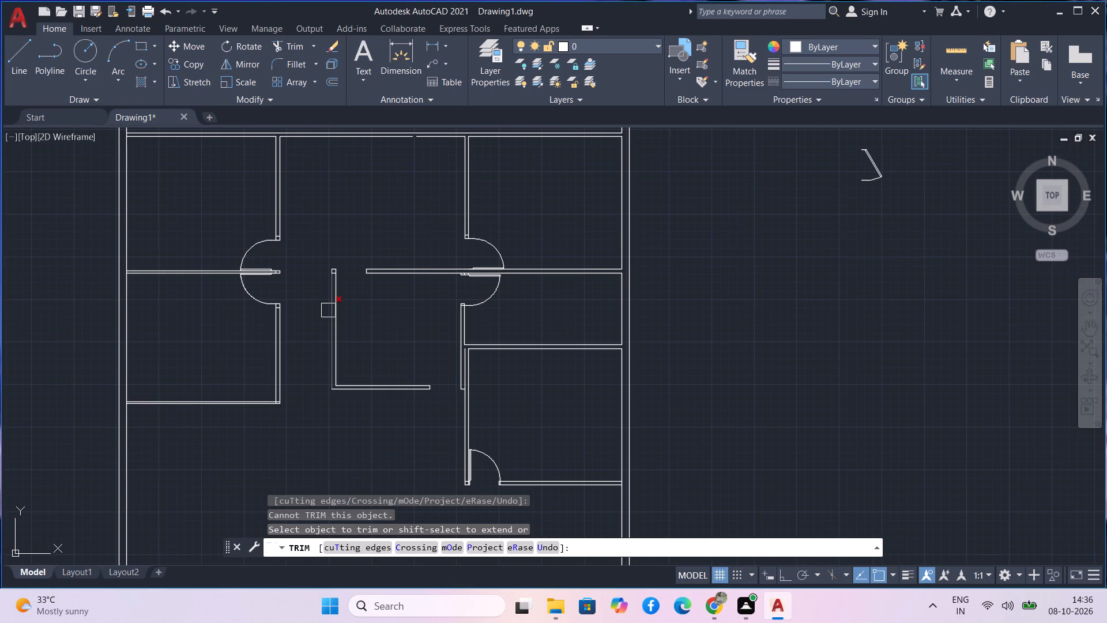
scroll(336, 291, up, 3)
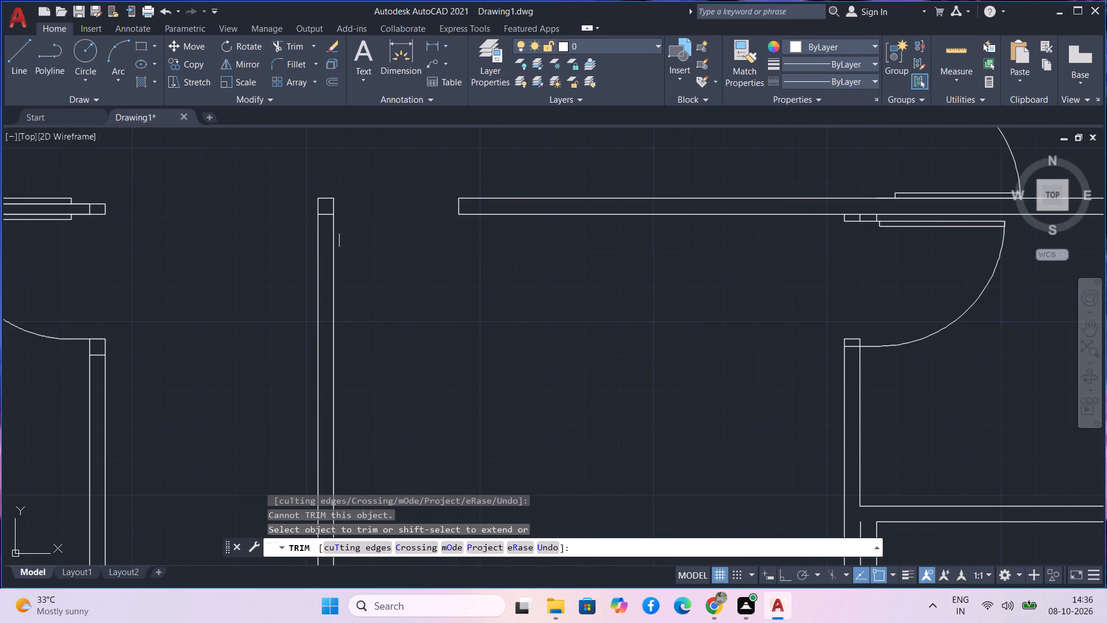
scroll(327, 212, up, 2)
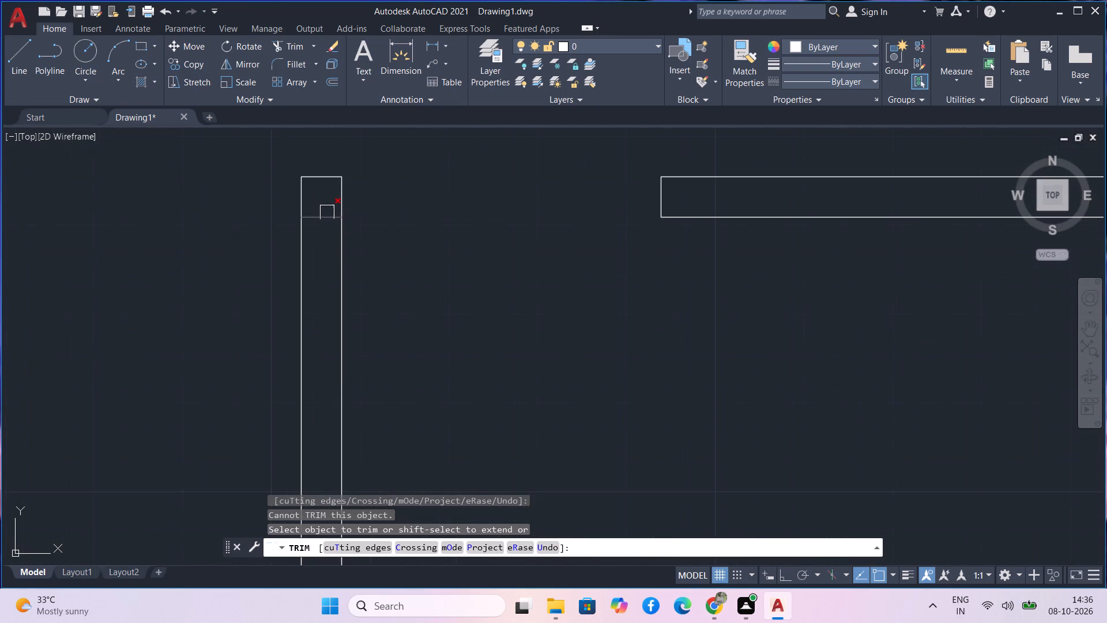
scroll(345, 253, down, 5)
middle_drag(387, 295, 318, 257)
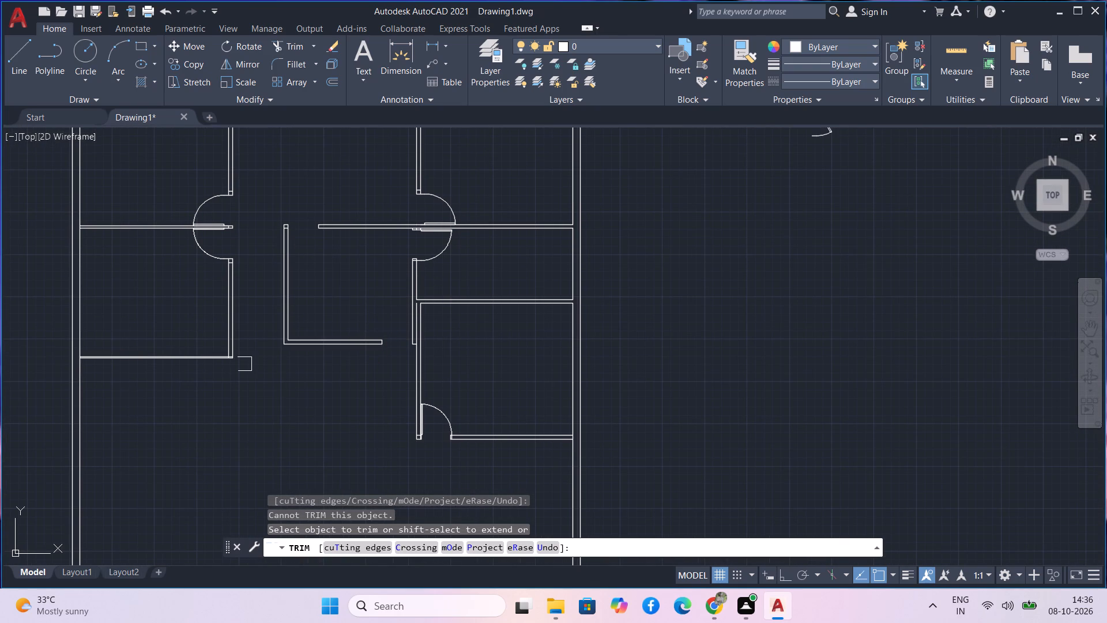
middle_drag(277, 393, 270, 381)
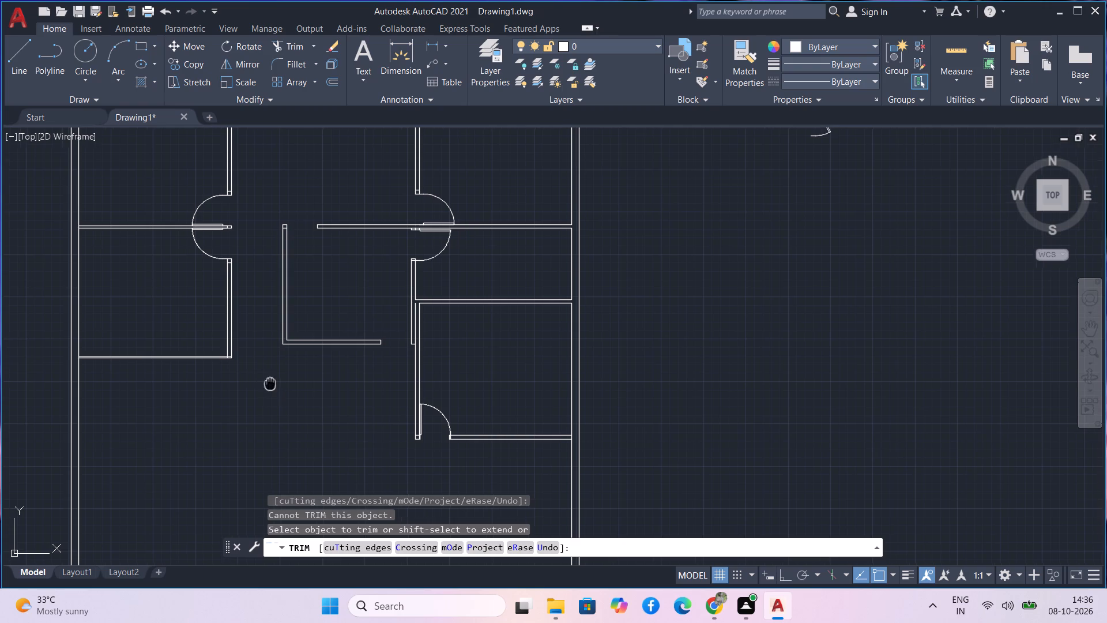
middle_drag(270, 381, 276, 348)
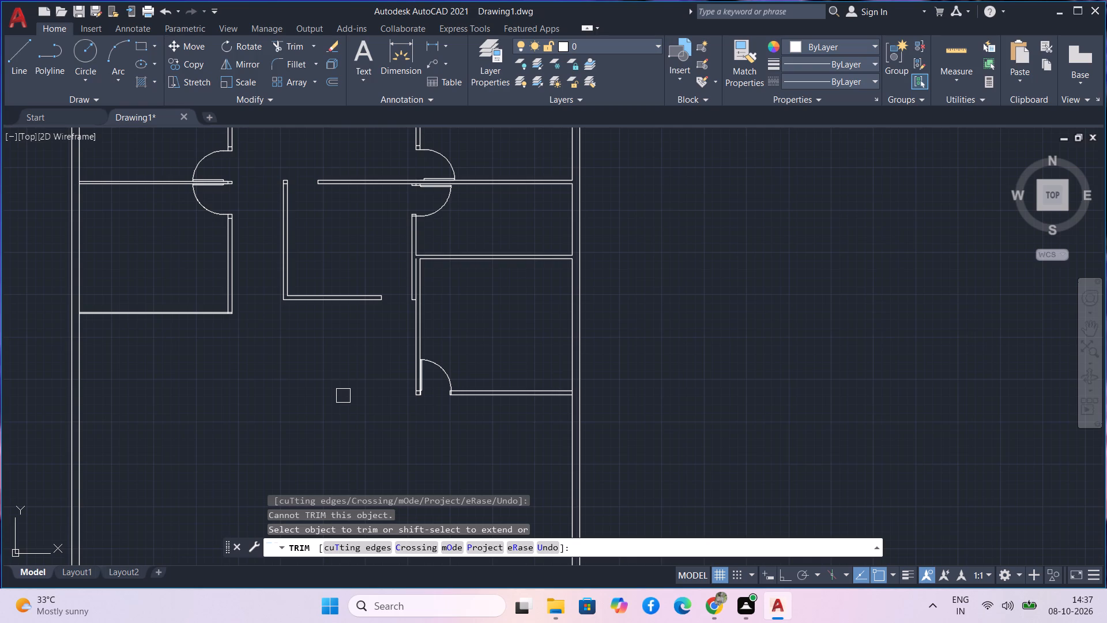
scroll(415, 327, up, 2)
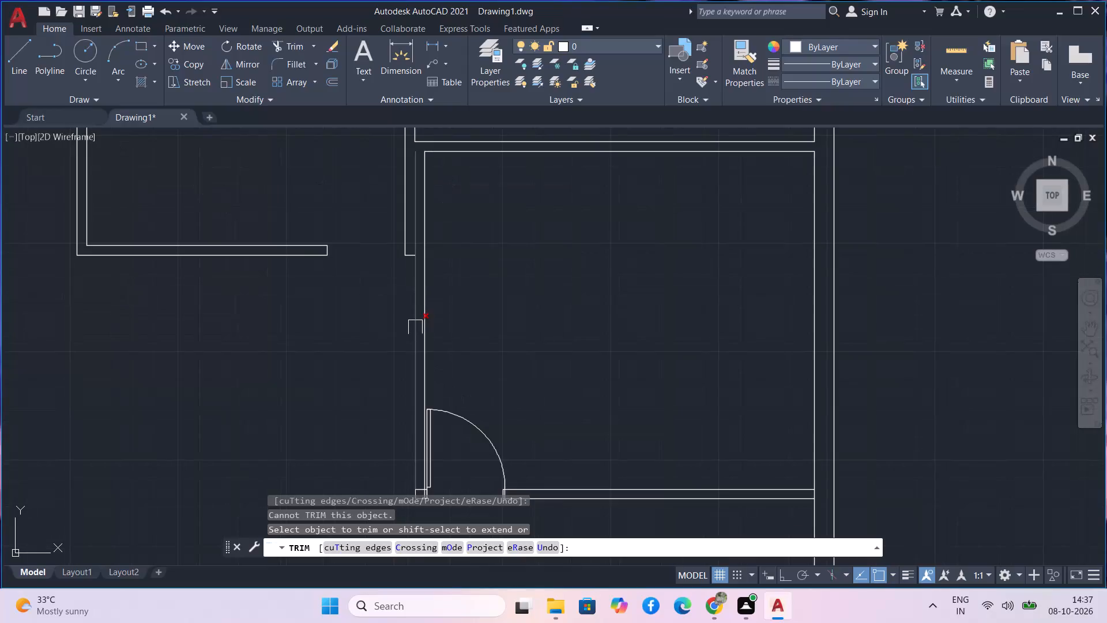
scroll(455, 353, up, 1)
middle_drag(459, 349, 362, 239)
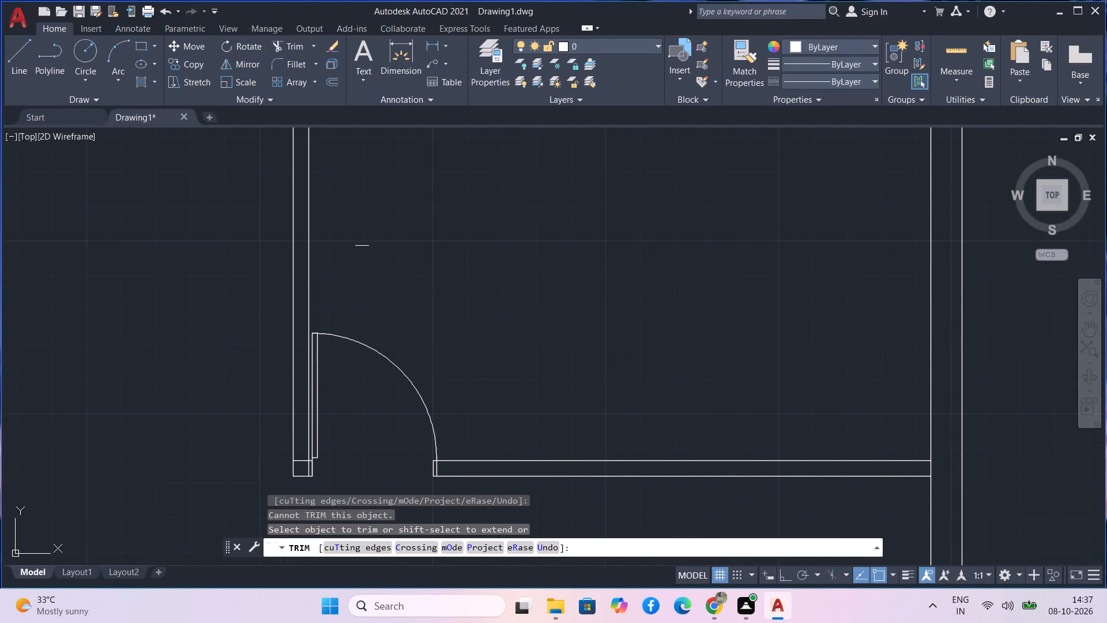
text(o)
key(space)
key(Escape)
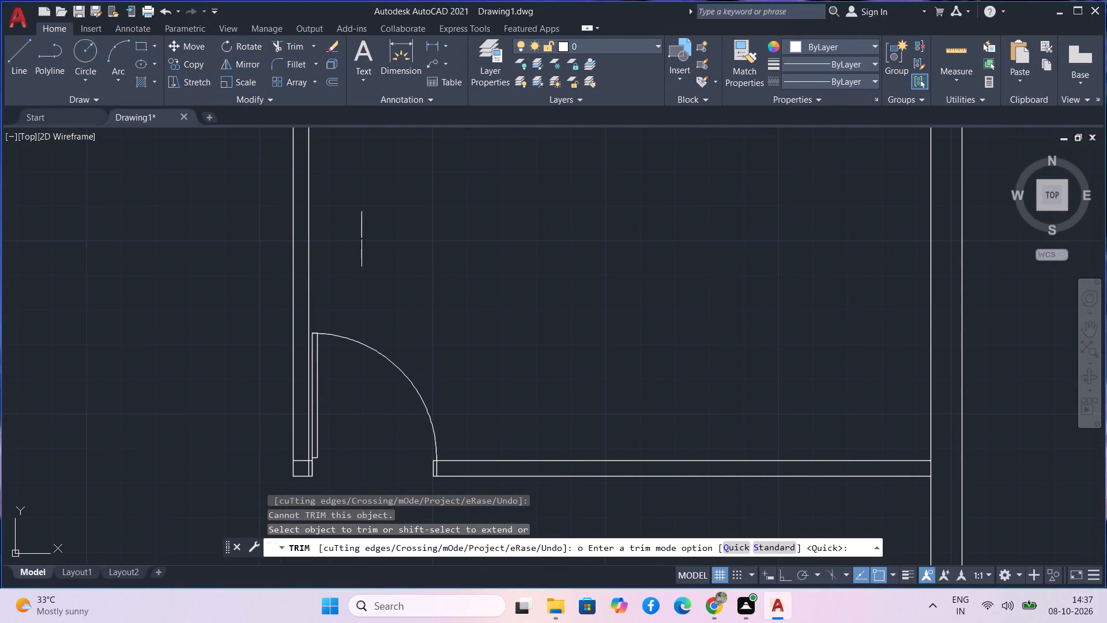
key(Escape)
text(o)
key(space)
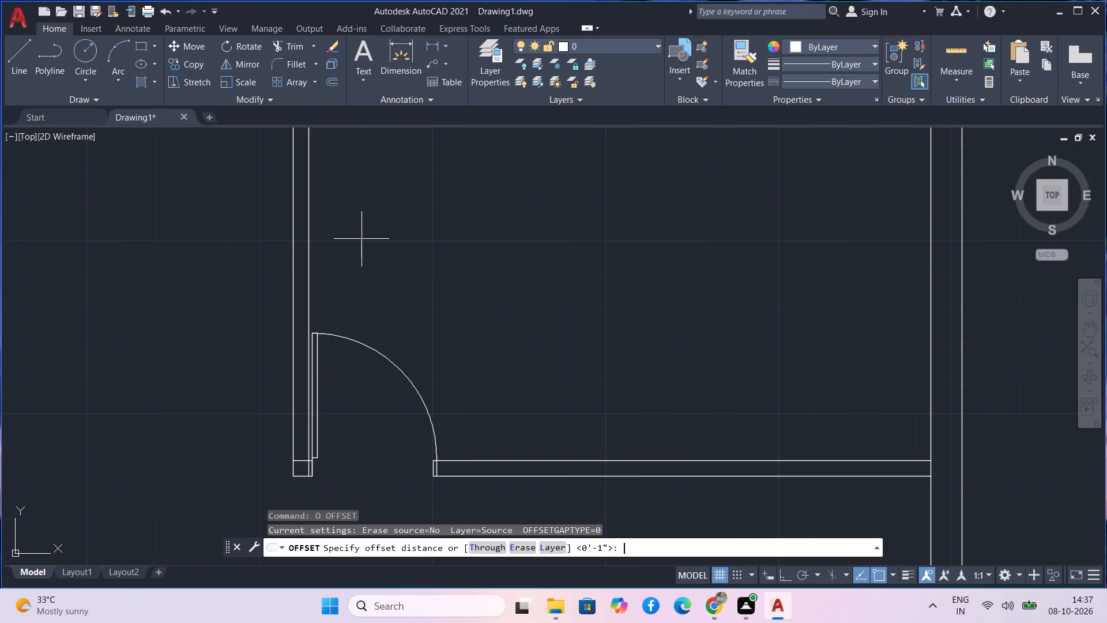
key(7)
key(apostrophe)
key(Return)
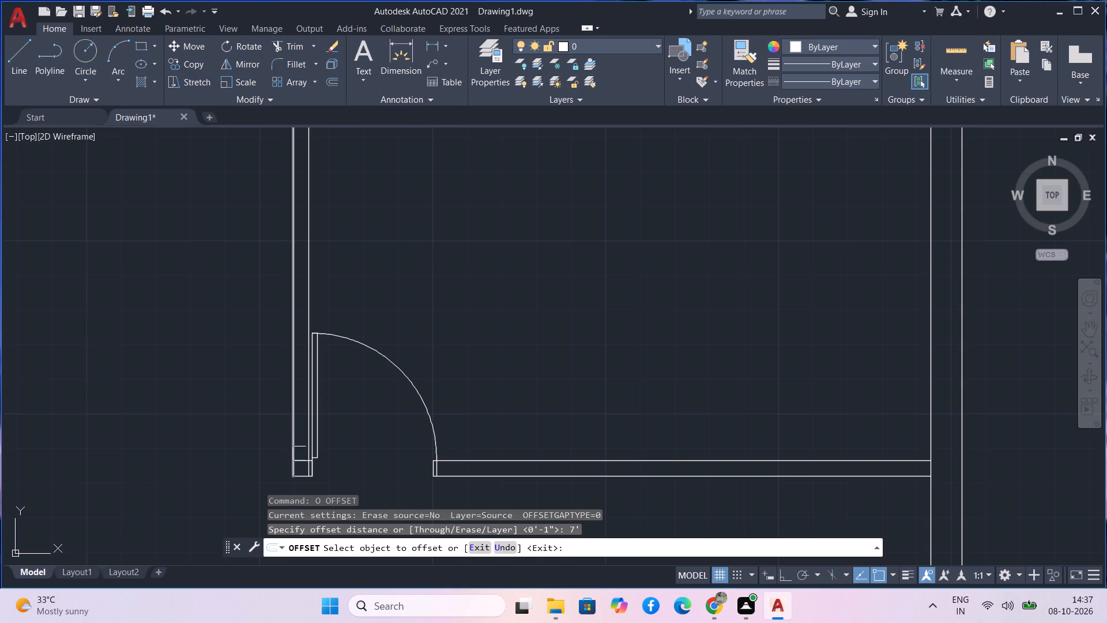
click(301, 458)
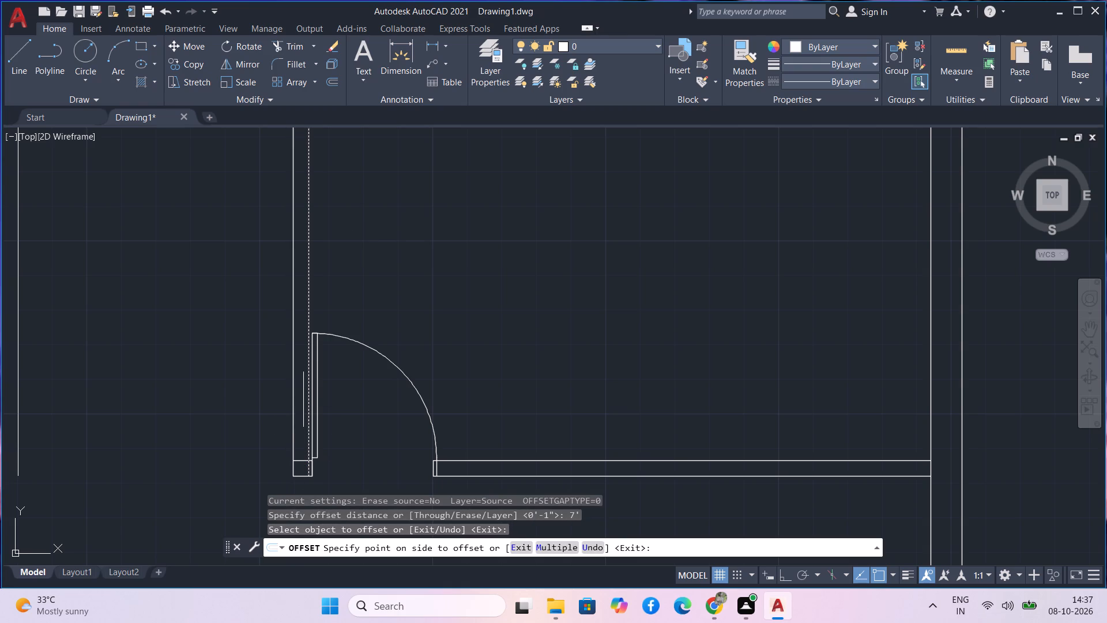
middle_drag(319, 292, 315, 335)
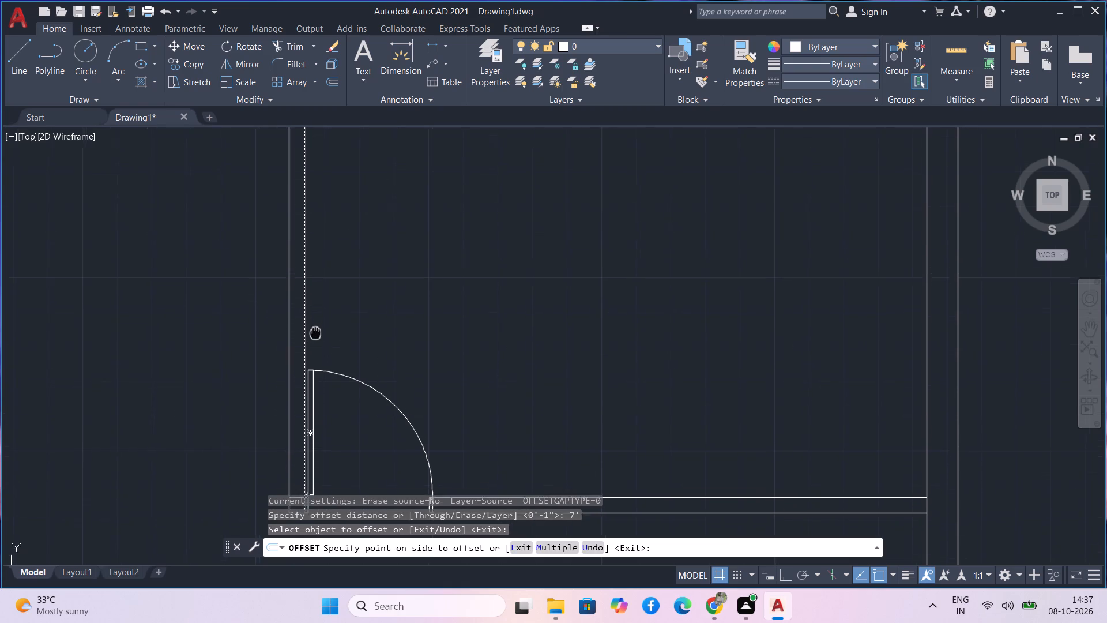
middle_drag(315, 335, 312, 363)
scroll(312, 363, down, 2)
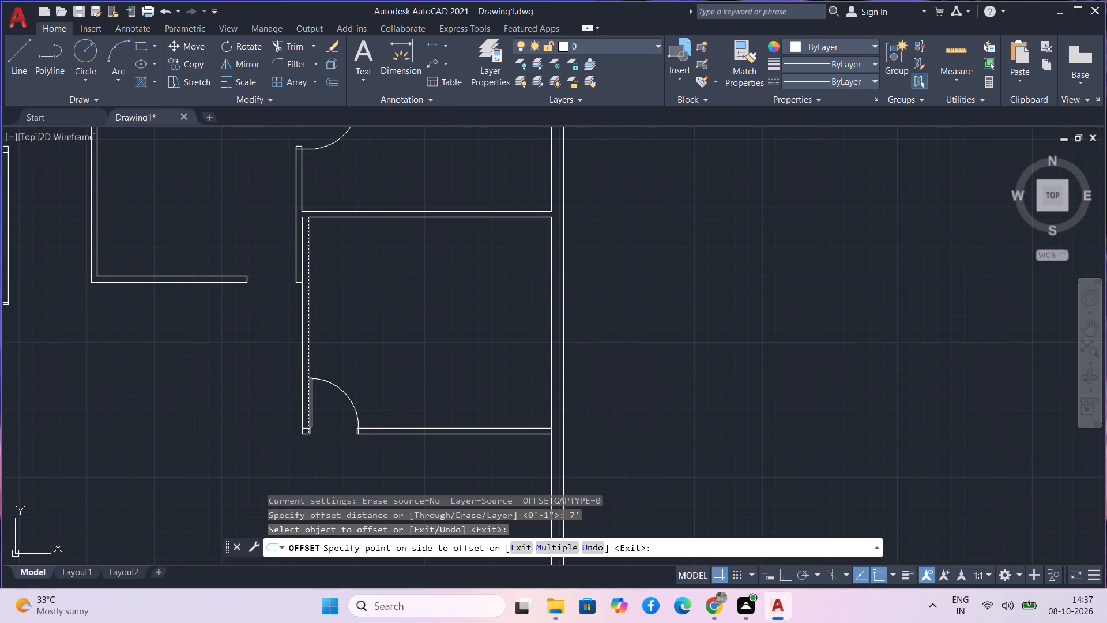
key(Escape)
Offset the upper short line across the south end of the east room's west wall 7' to the north.
text(o)
key(space)
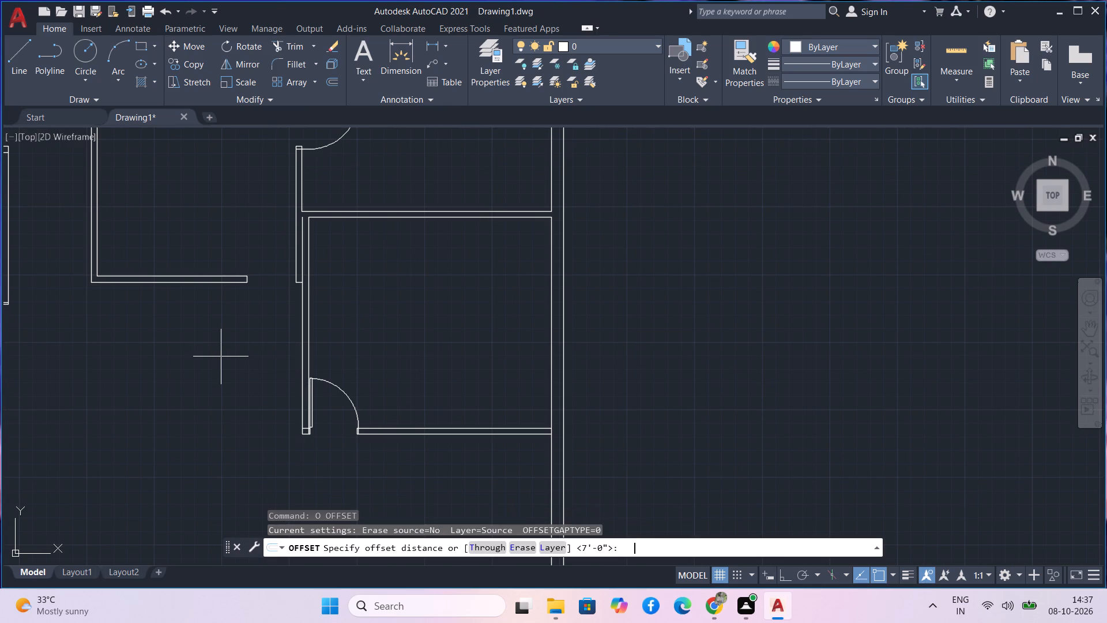
key(7)
key(apostrophe)
key(Return)
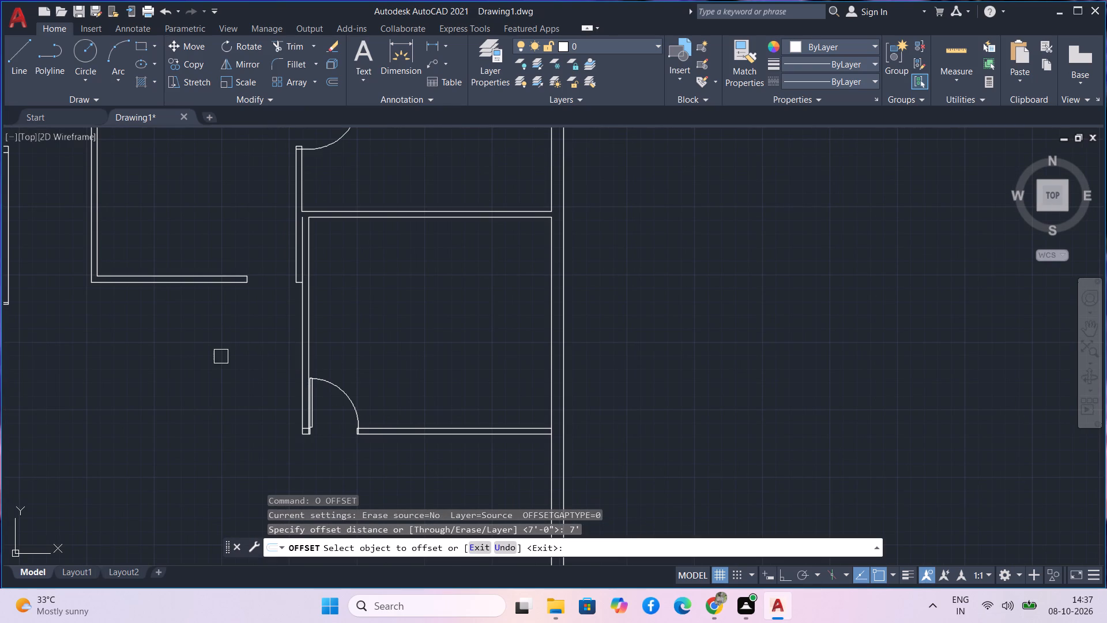
scroll(304, 444, up, 4)
scroll(308, 349, up, 2)
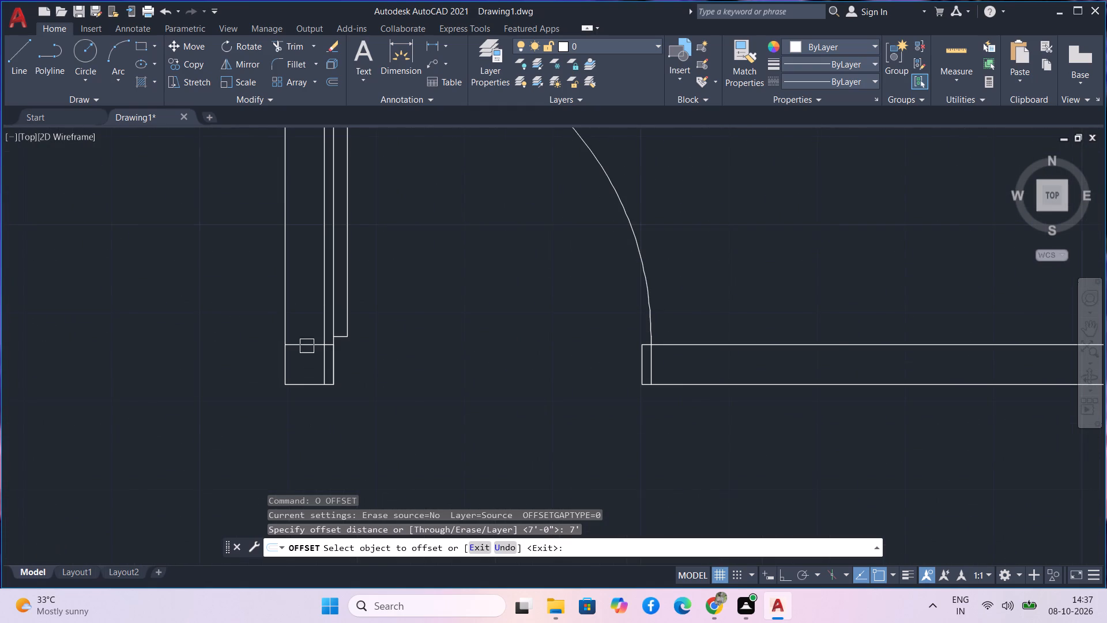
click(306, 344)
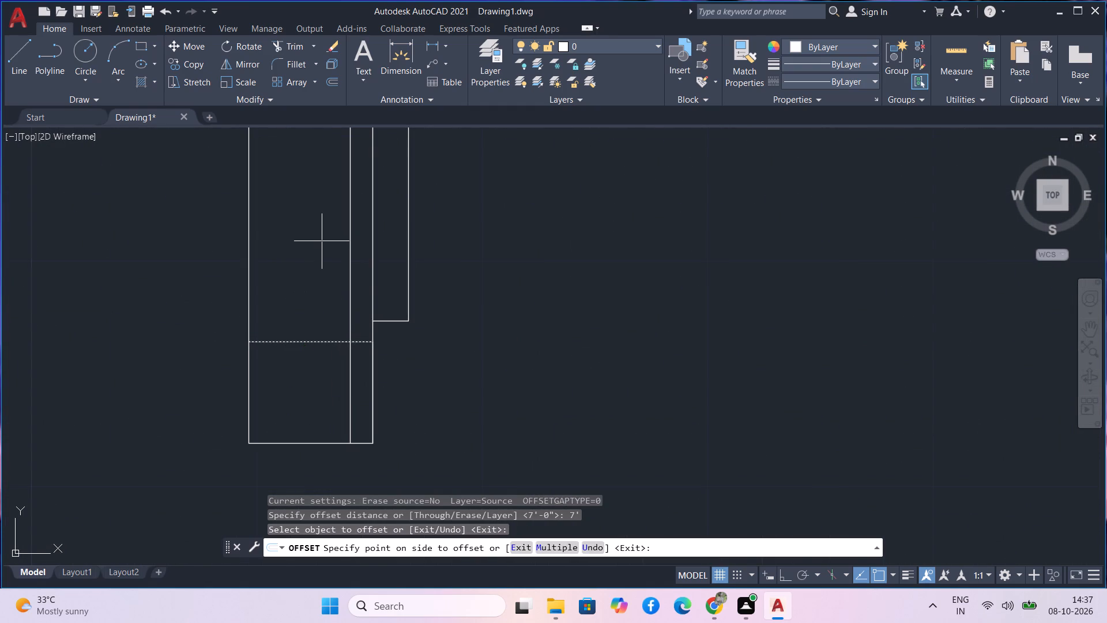
scroll(322, 241, down, 5)
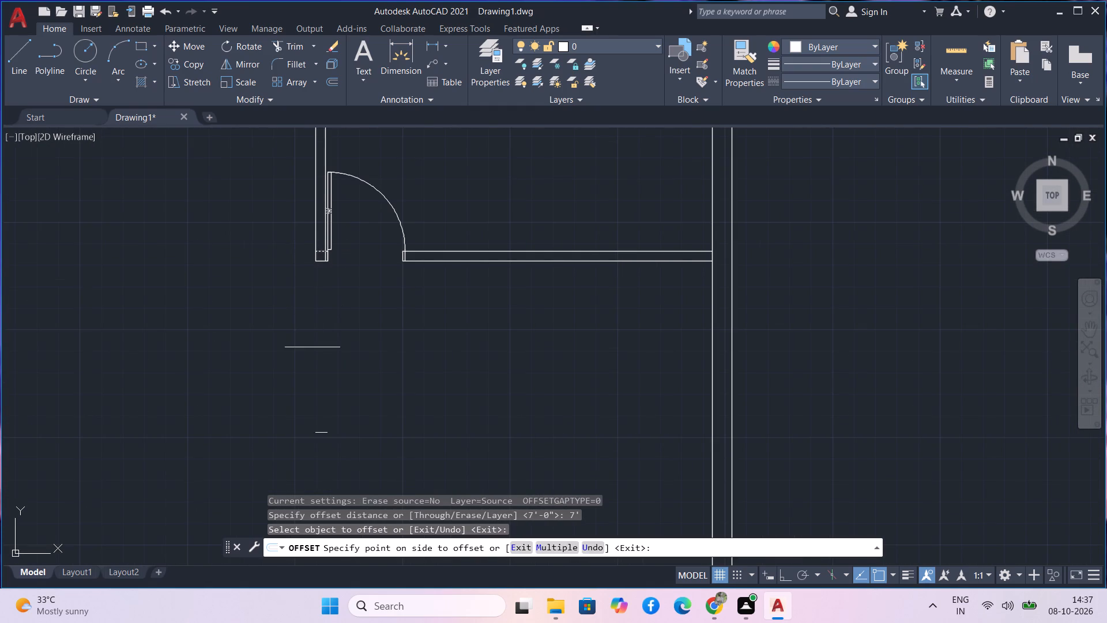
middle_drag(328, 201, 310, 412)
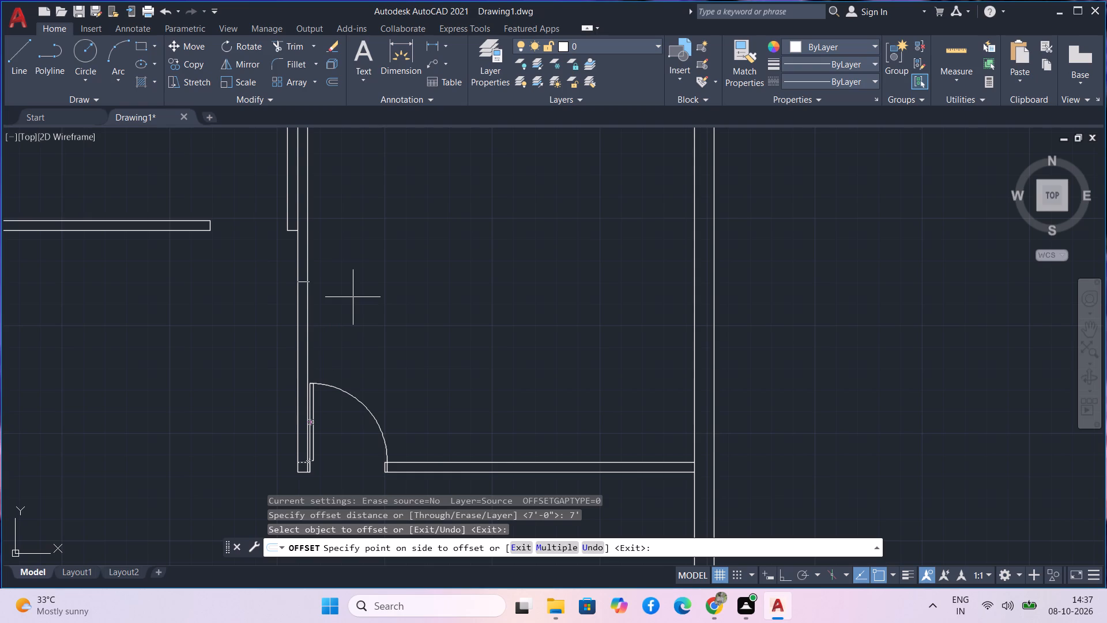
click(352, 291)
key(Escape)
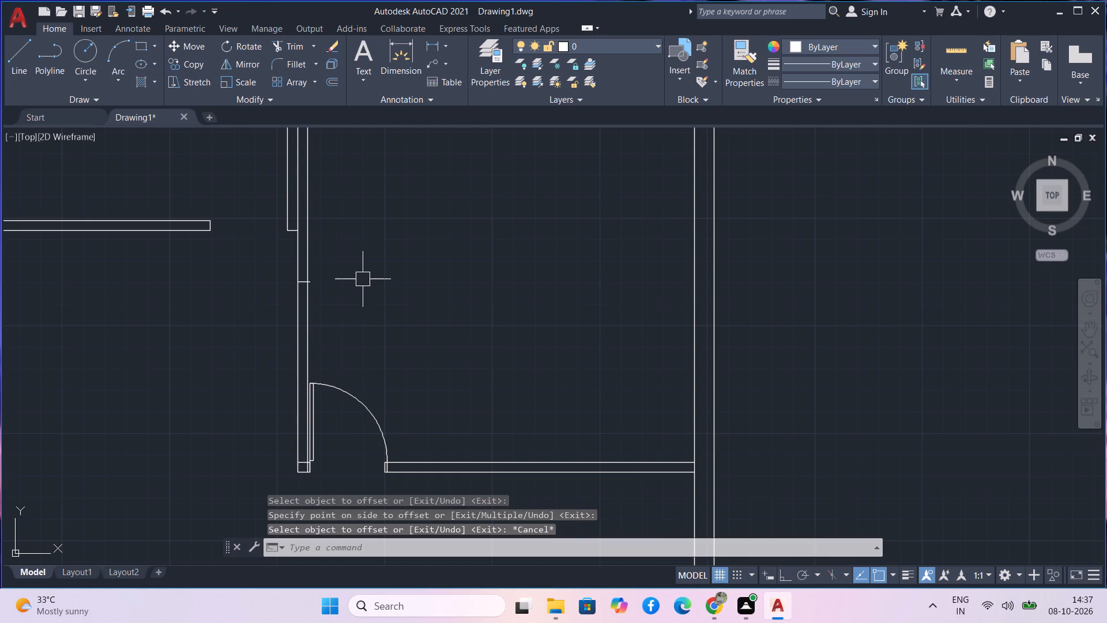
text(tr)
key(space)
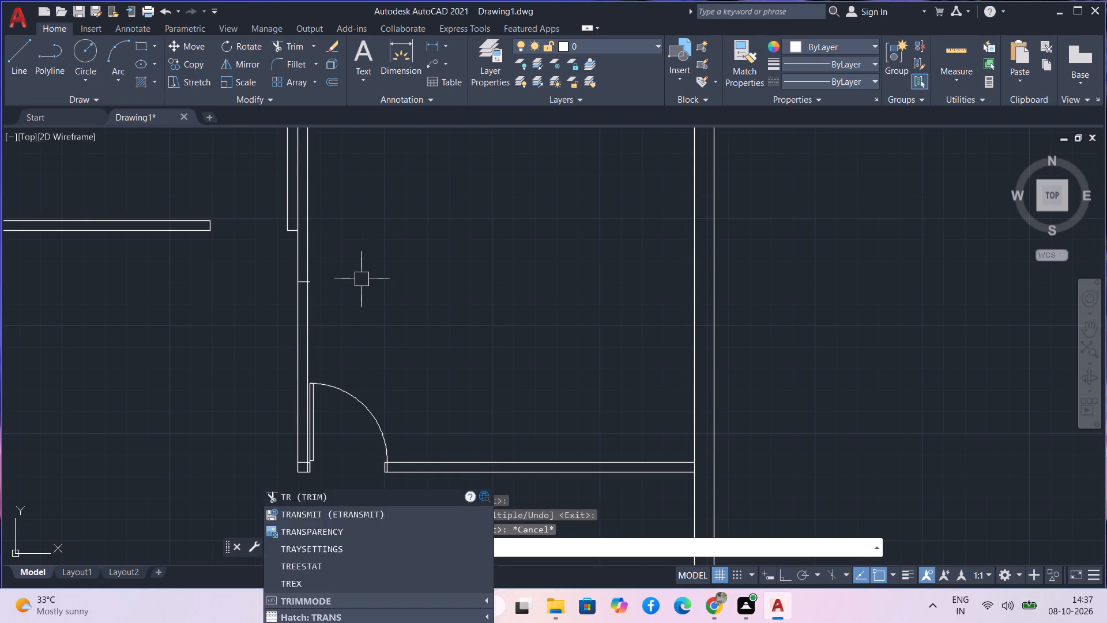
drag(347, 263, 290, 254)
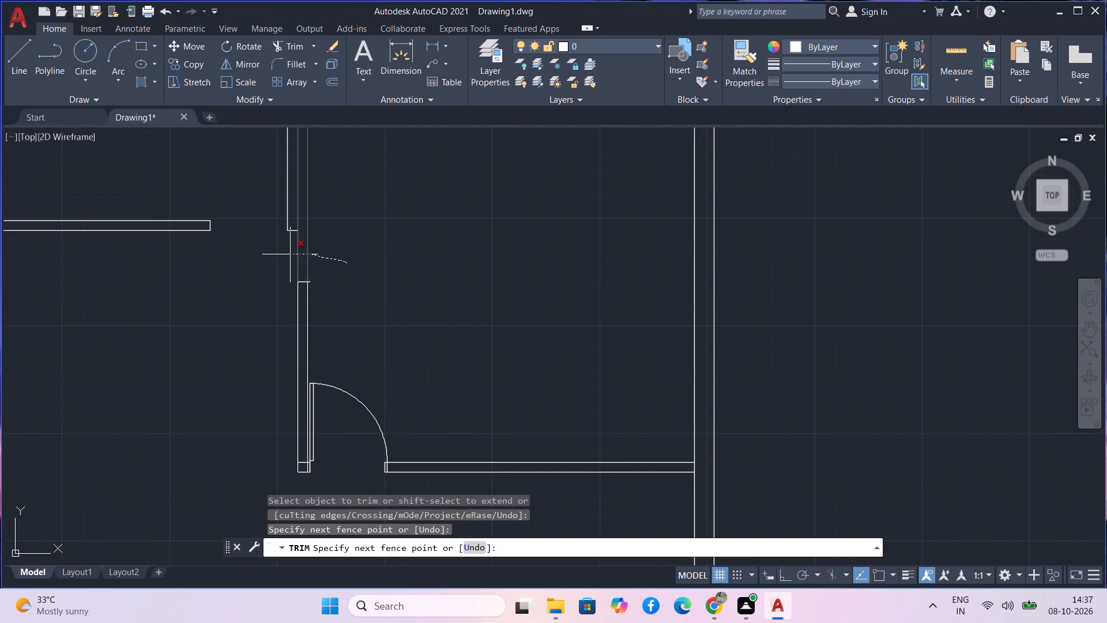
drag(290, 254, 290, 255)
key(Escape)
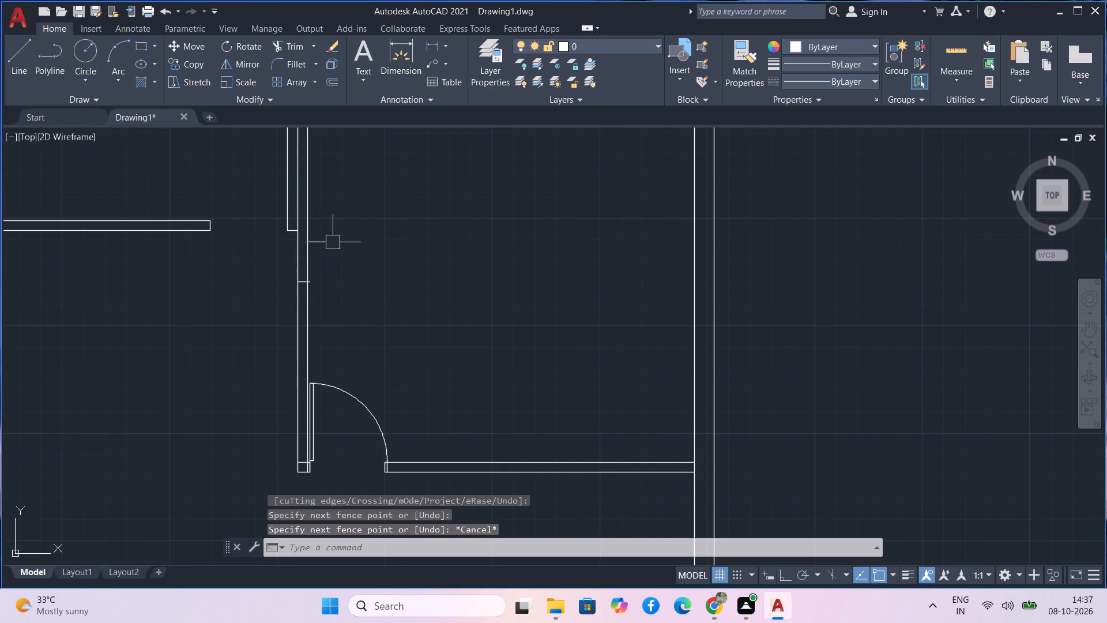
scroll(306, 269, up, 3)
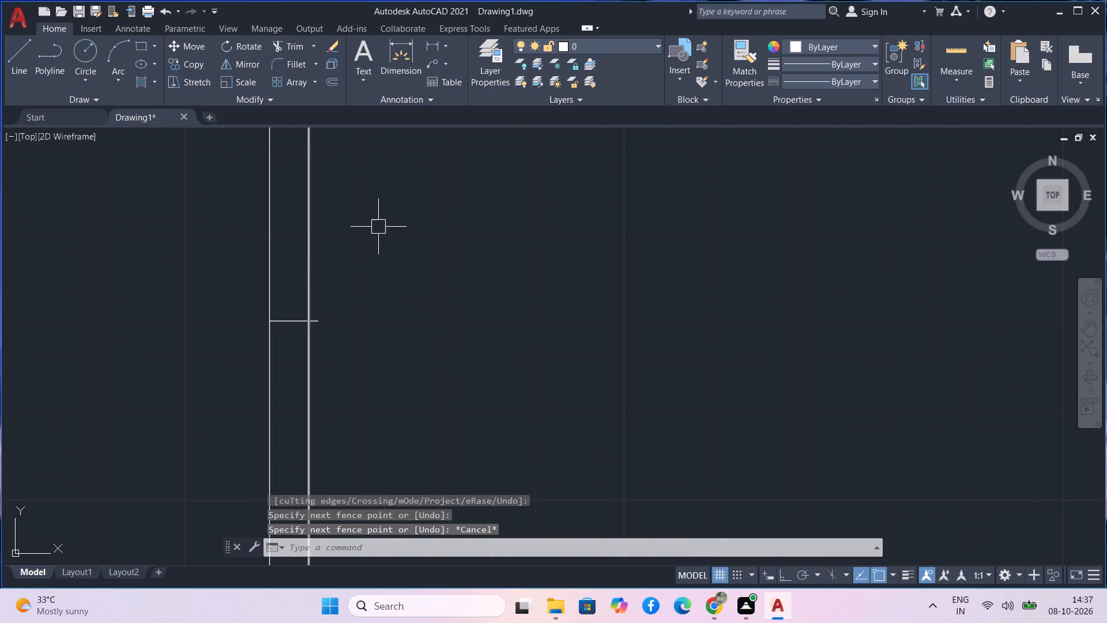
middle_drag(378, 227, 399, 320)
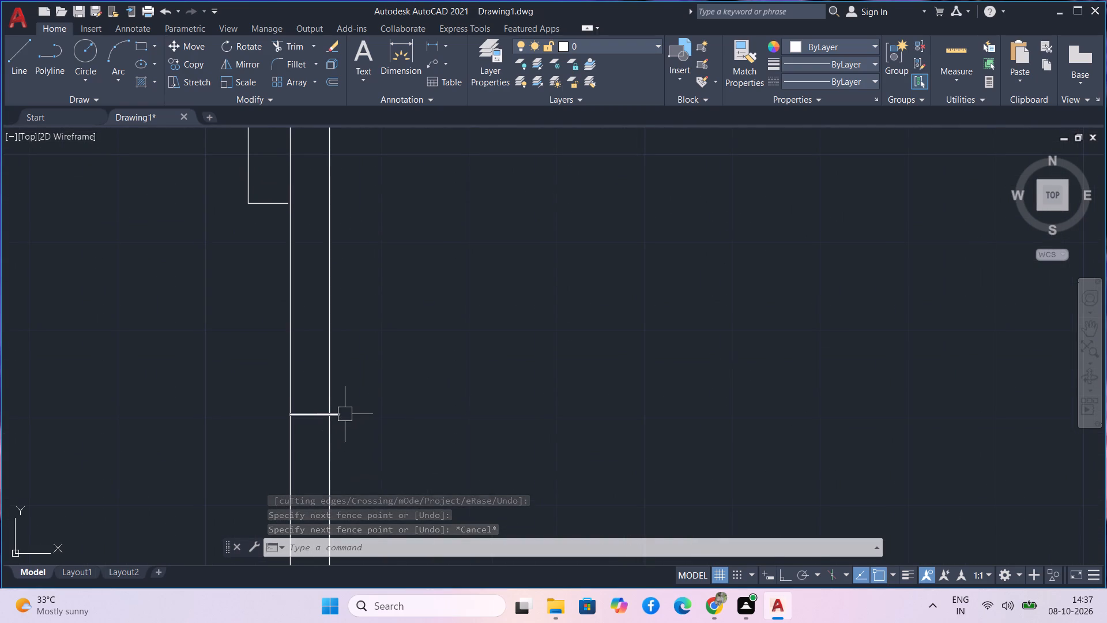
Trim the offset short line where it projects east of the east room's west wall.
text(tr)
key(space)
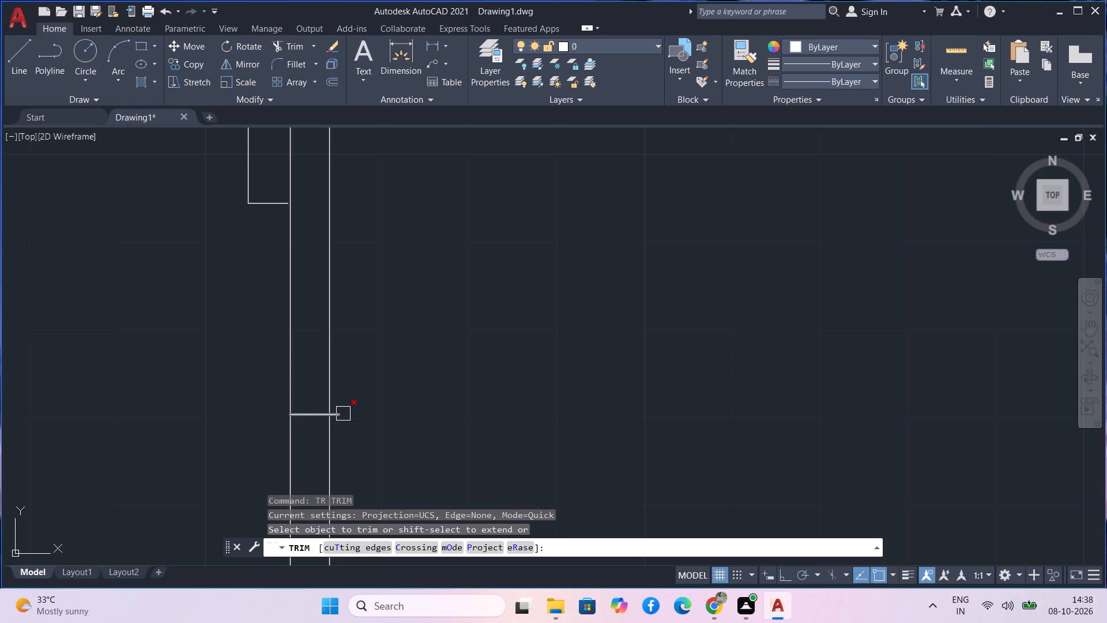
click(341, 414)
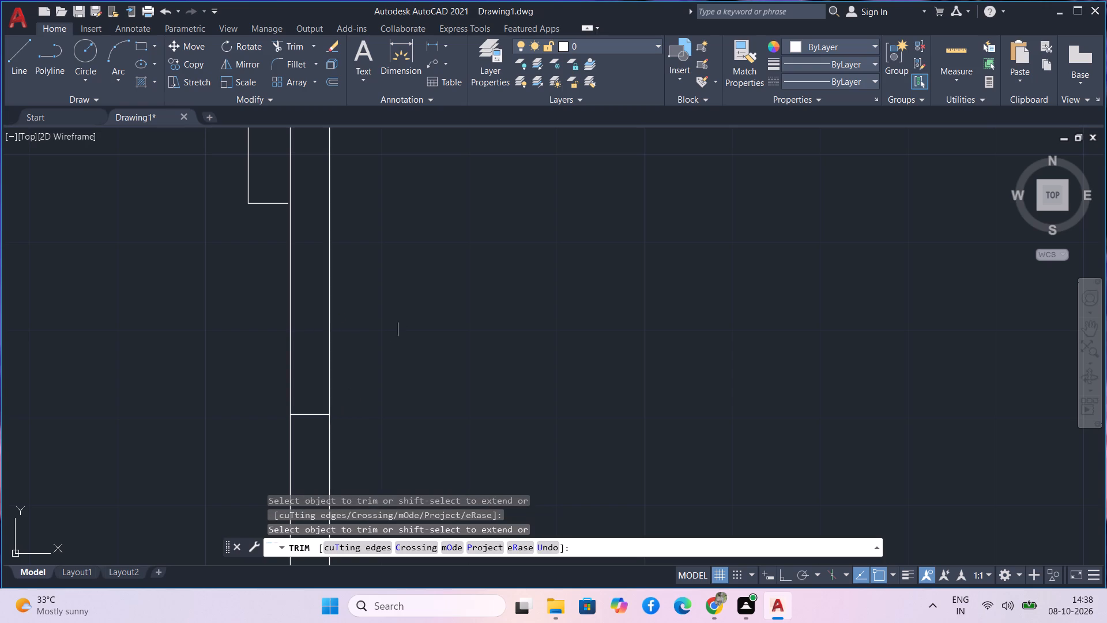
middle_drag(409, 325, 416, 339)
key(Escape)
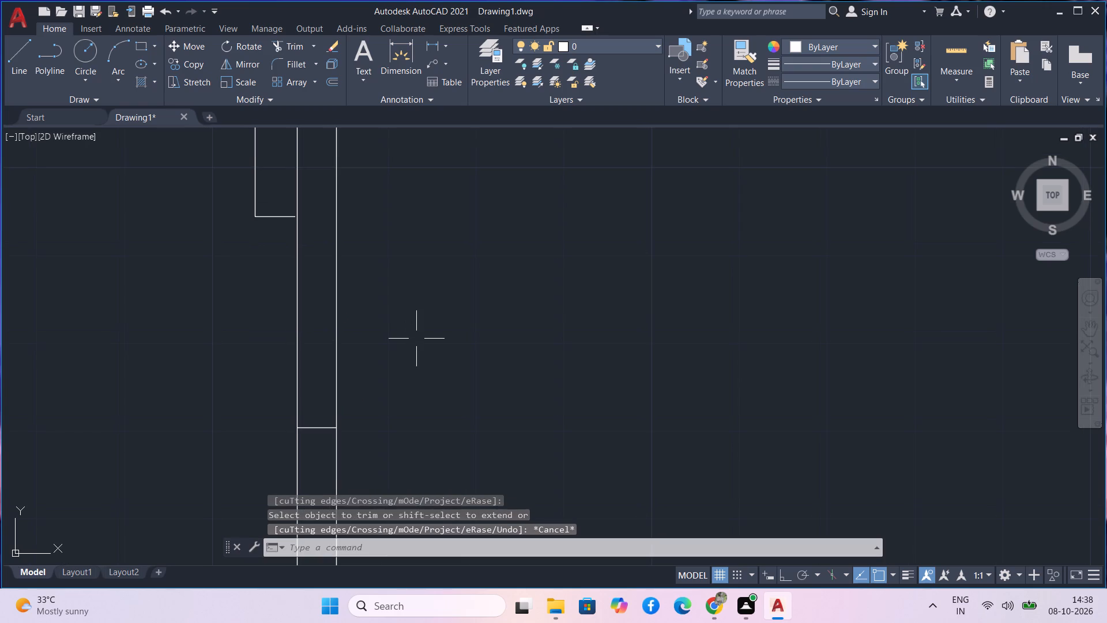
text(tr `)
key(Escape)
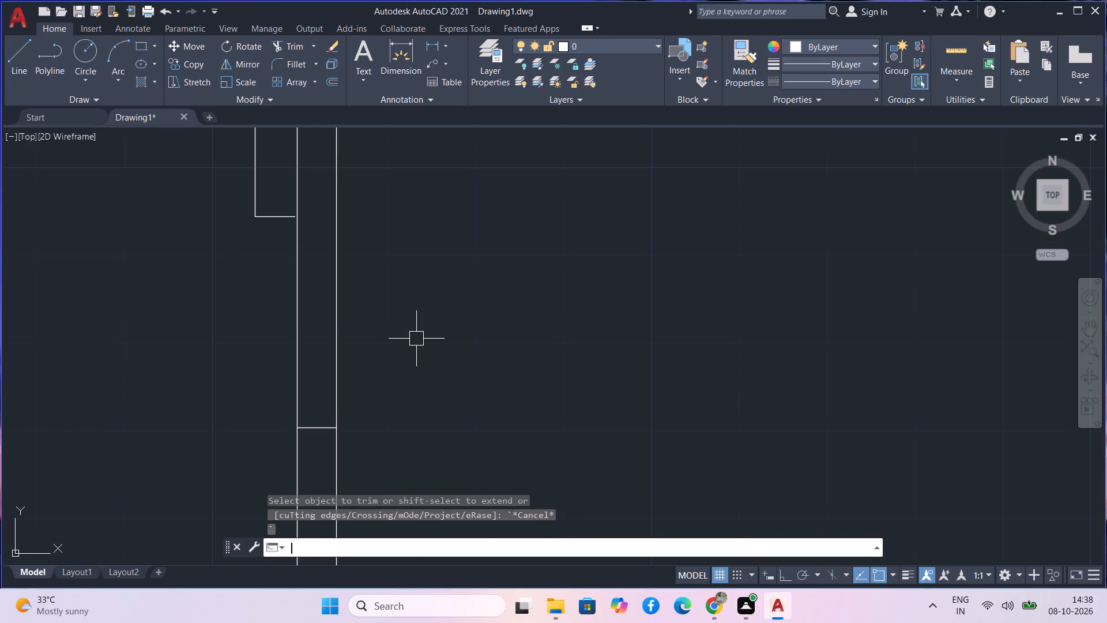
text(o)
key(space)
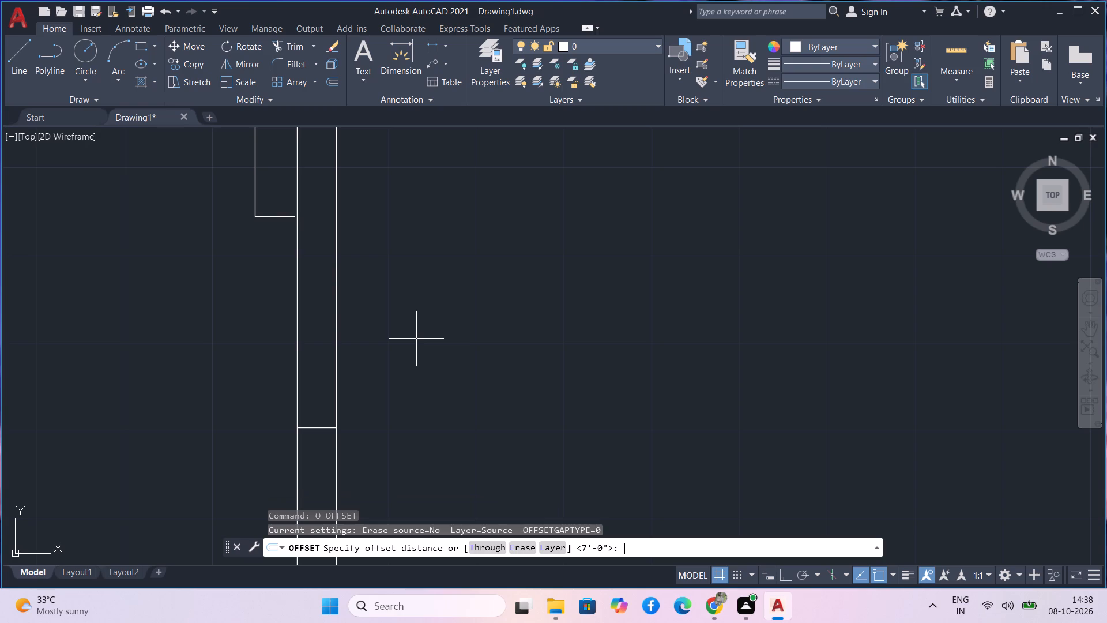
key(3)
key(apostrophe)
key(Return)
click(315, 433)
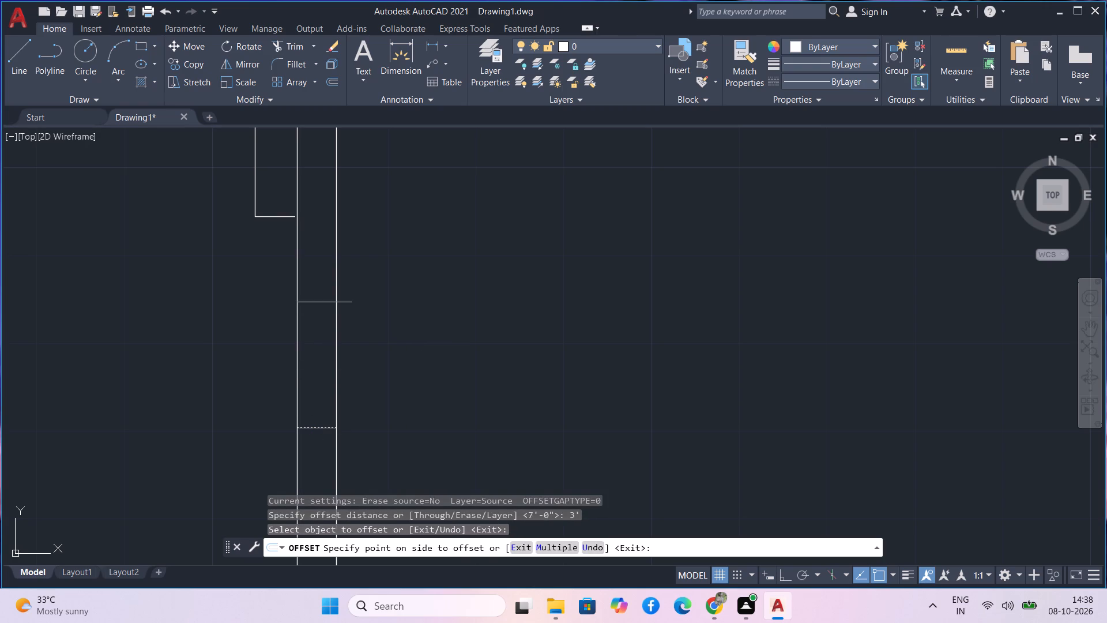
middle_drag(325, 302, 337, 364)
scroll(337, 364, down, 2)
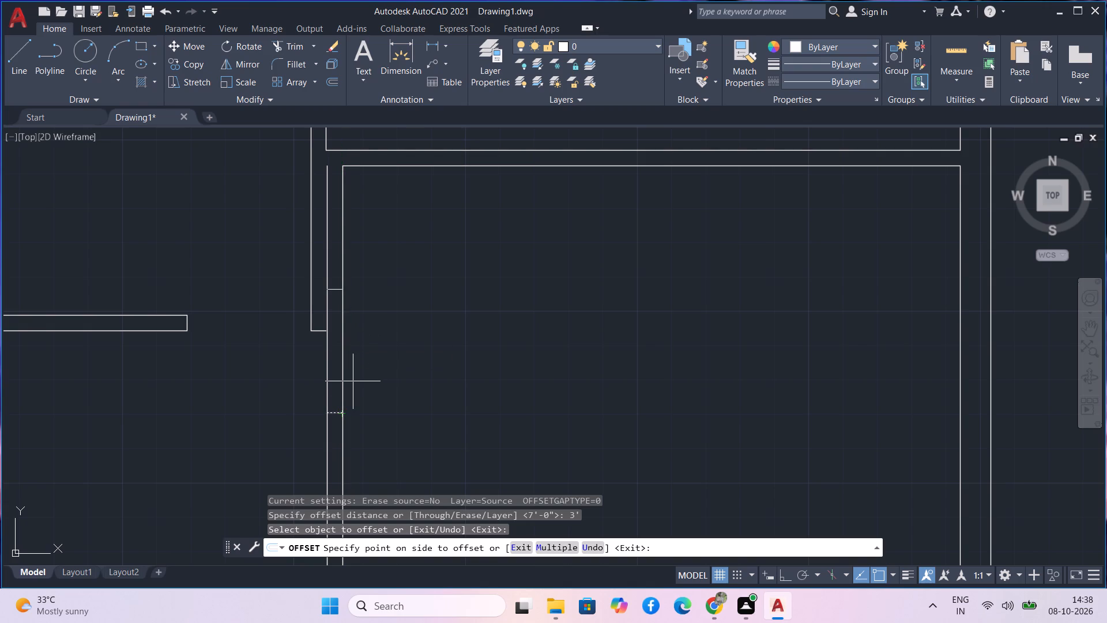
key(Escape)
Offset the trimmed short line across the east room's west wall 2' to the north.
text(o 2')
key(Return)
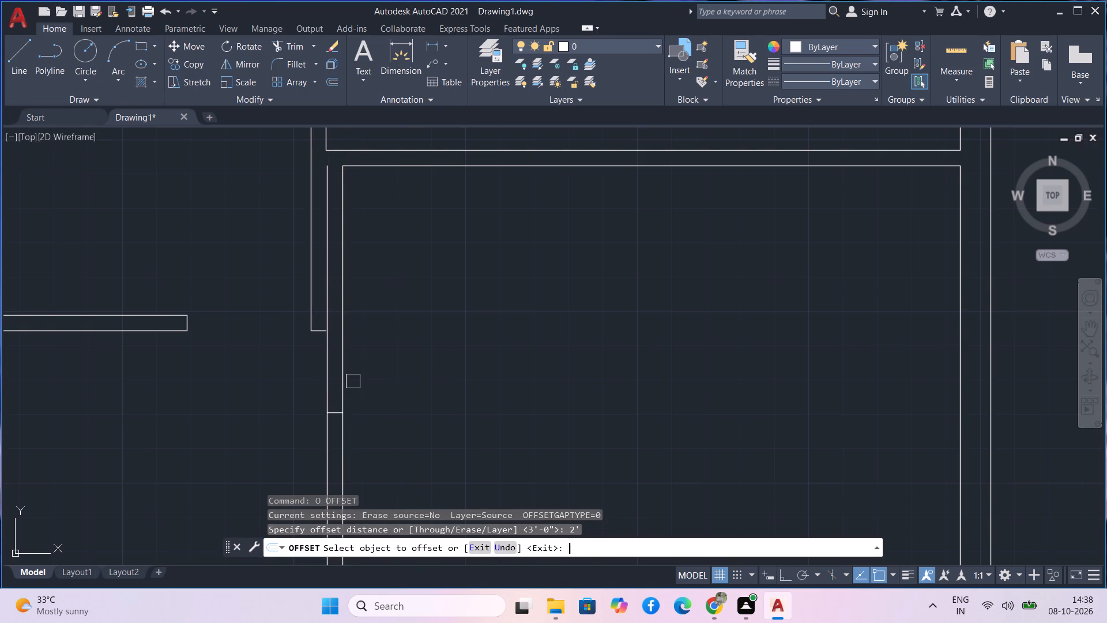
scroll(333, 413, up, 3)
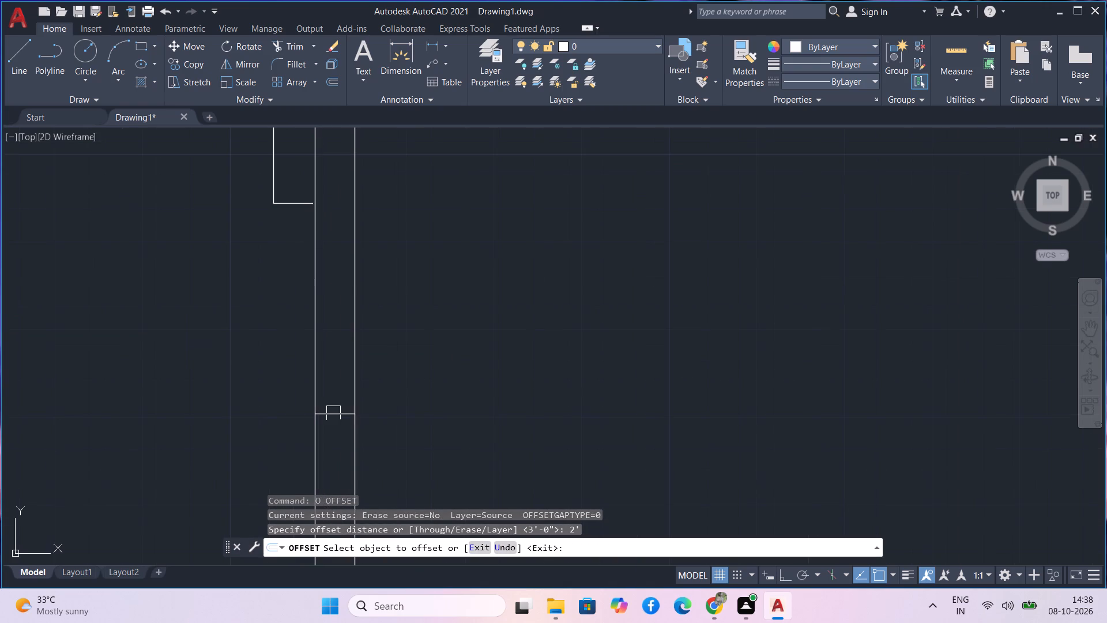
click(333, 413)
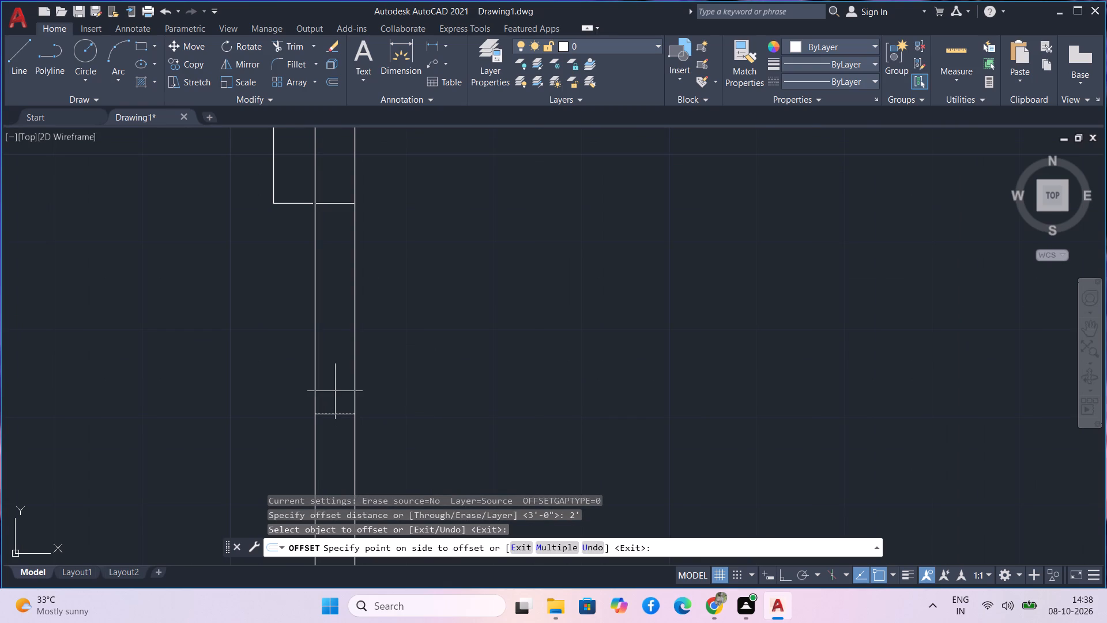
click(335, 391)
key(Escape)
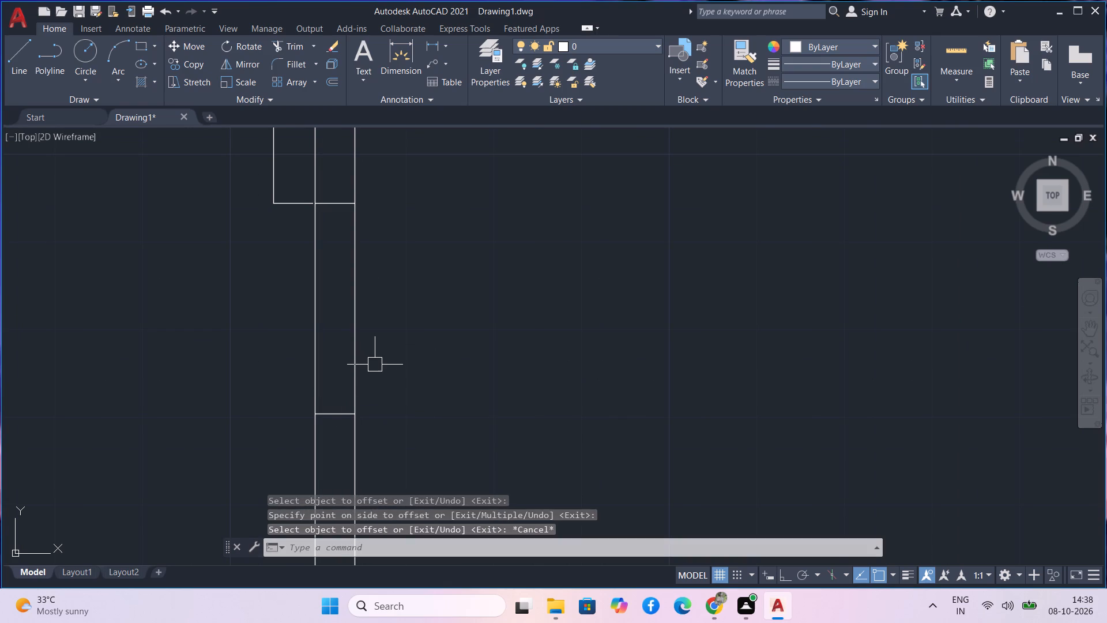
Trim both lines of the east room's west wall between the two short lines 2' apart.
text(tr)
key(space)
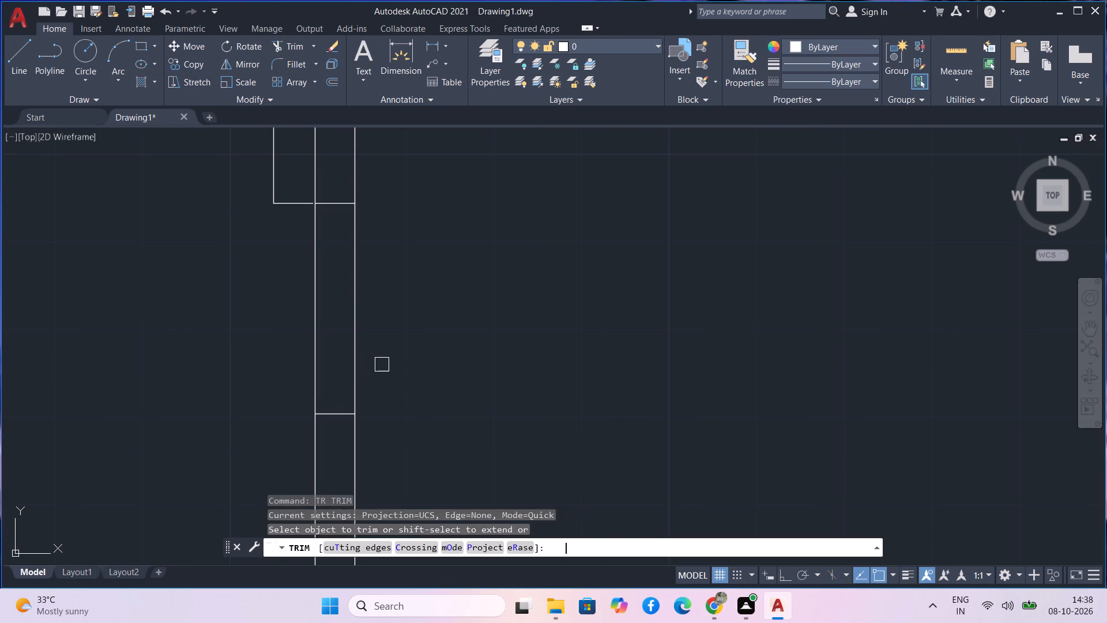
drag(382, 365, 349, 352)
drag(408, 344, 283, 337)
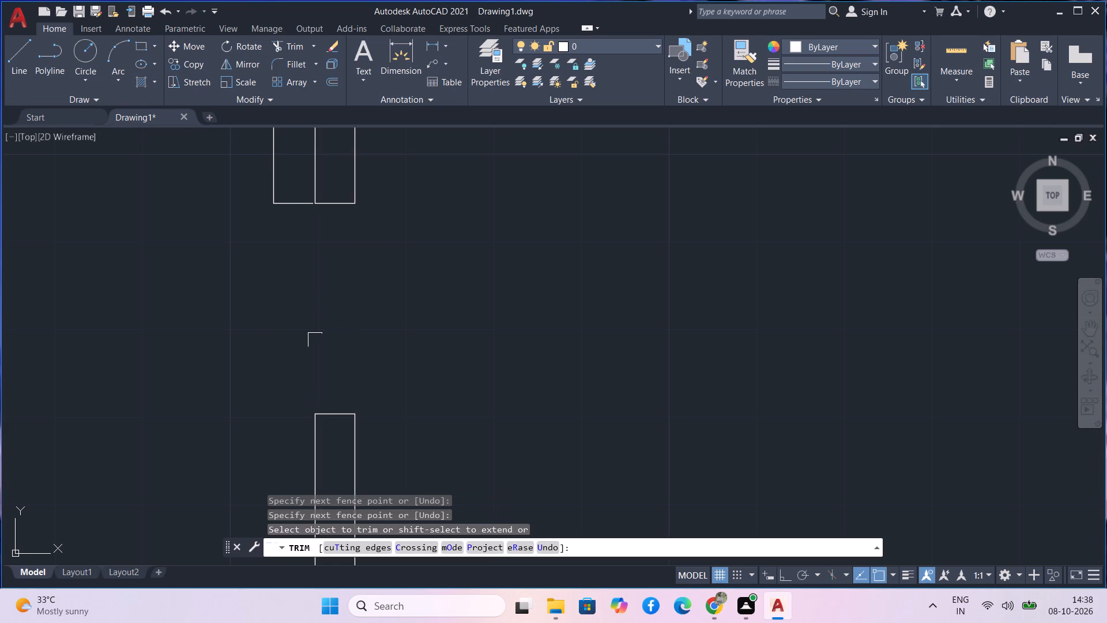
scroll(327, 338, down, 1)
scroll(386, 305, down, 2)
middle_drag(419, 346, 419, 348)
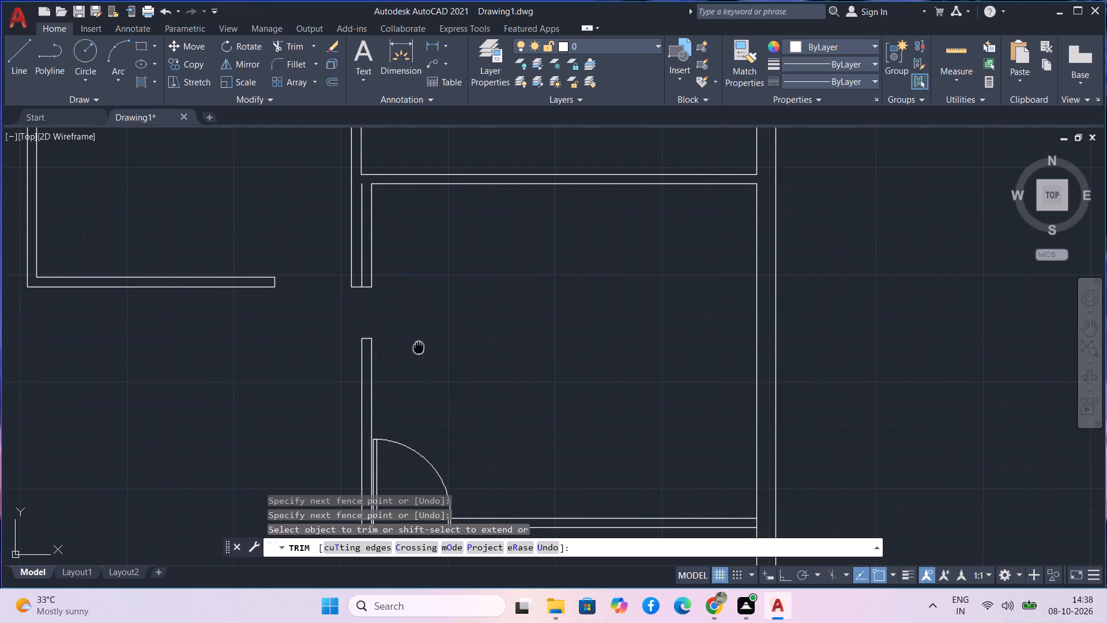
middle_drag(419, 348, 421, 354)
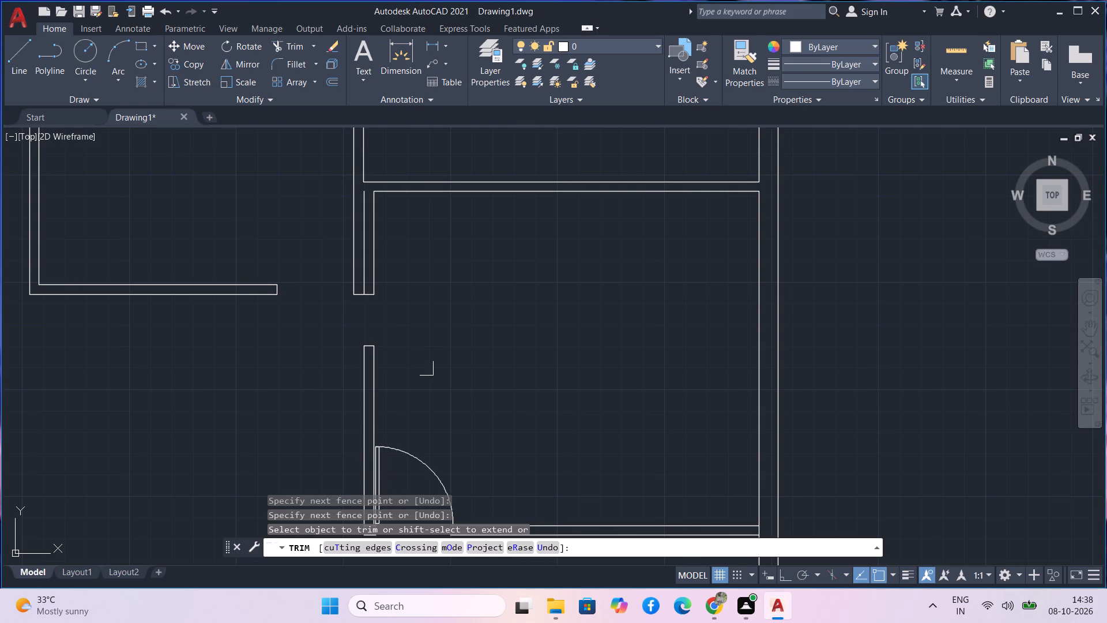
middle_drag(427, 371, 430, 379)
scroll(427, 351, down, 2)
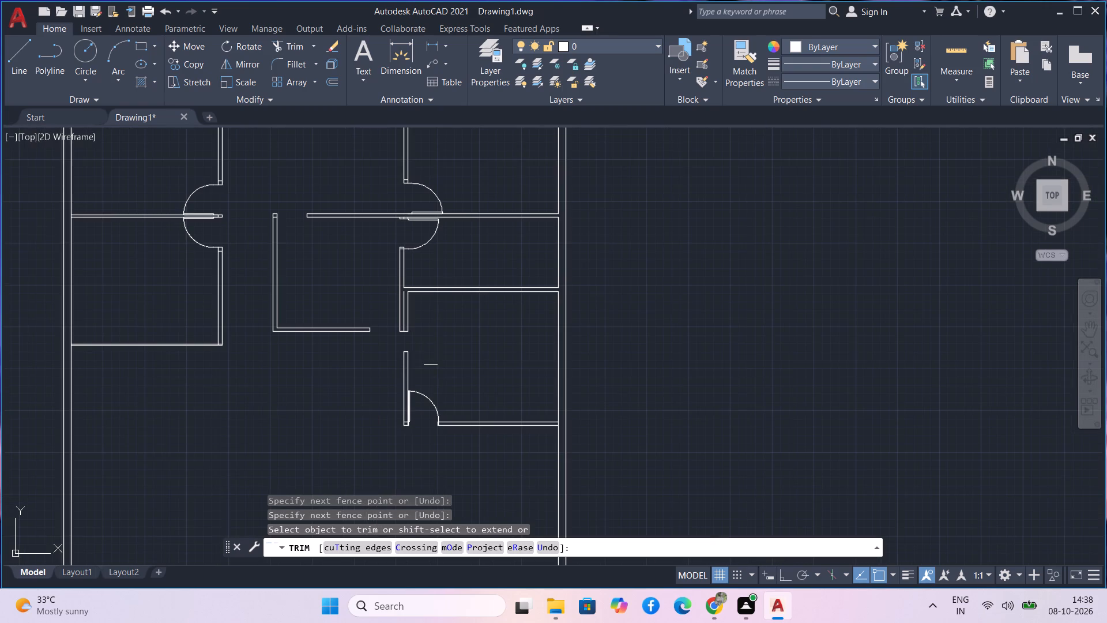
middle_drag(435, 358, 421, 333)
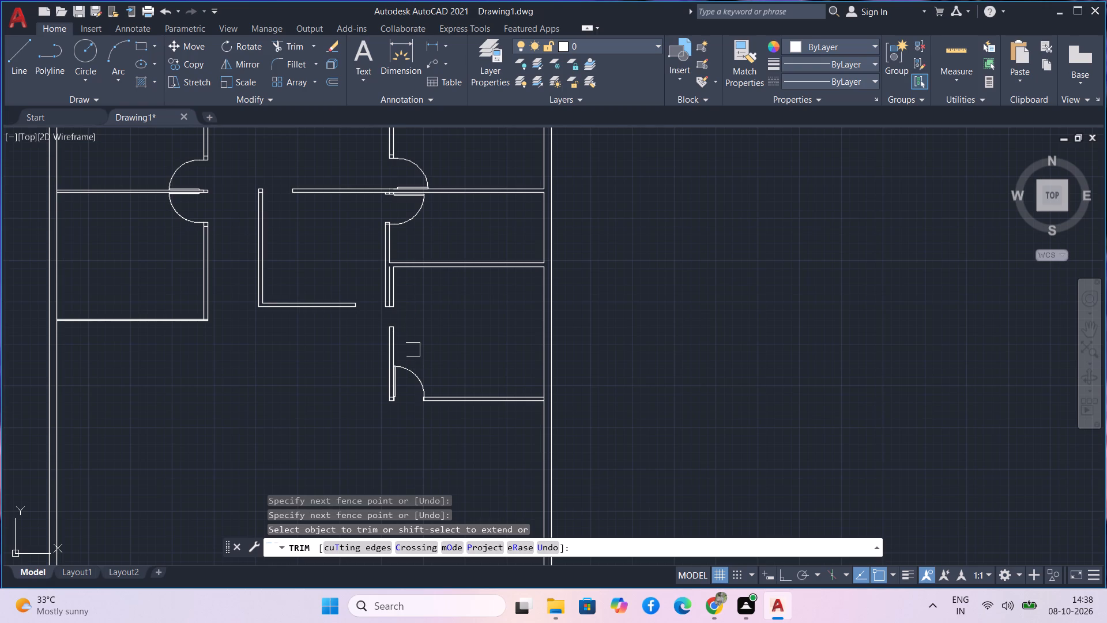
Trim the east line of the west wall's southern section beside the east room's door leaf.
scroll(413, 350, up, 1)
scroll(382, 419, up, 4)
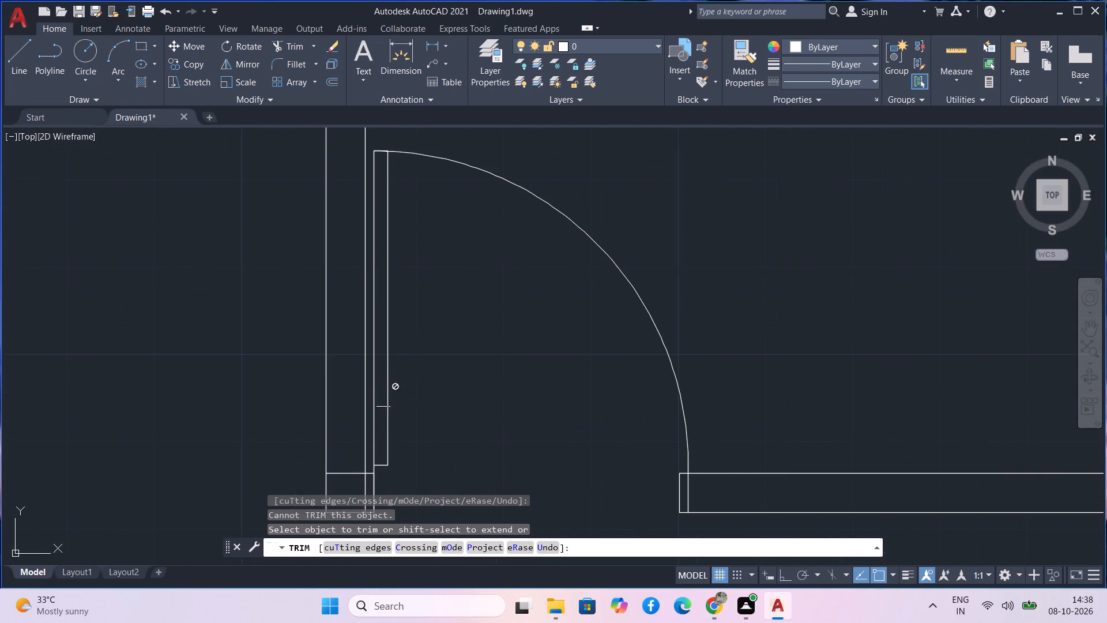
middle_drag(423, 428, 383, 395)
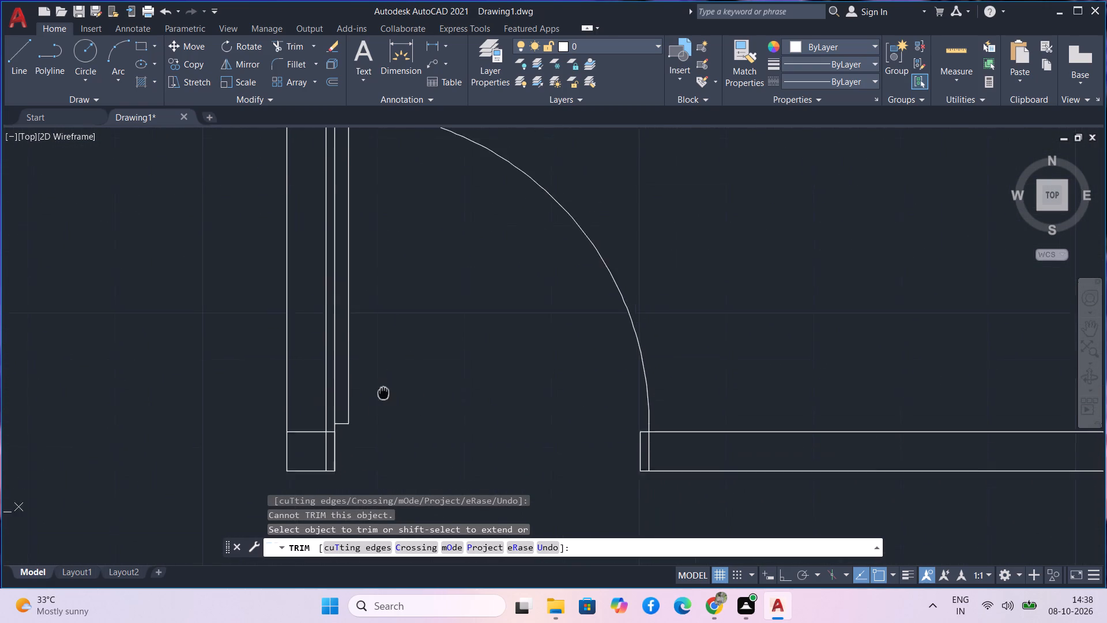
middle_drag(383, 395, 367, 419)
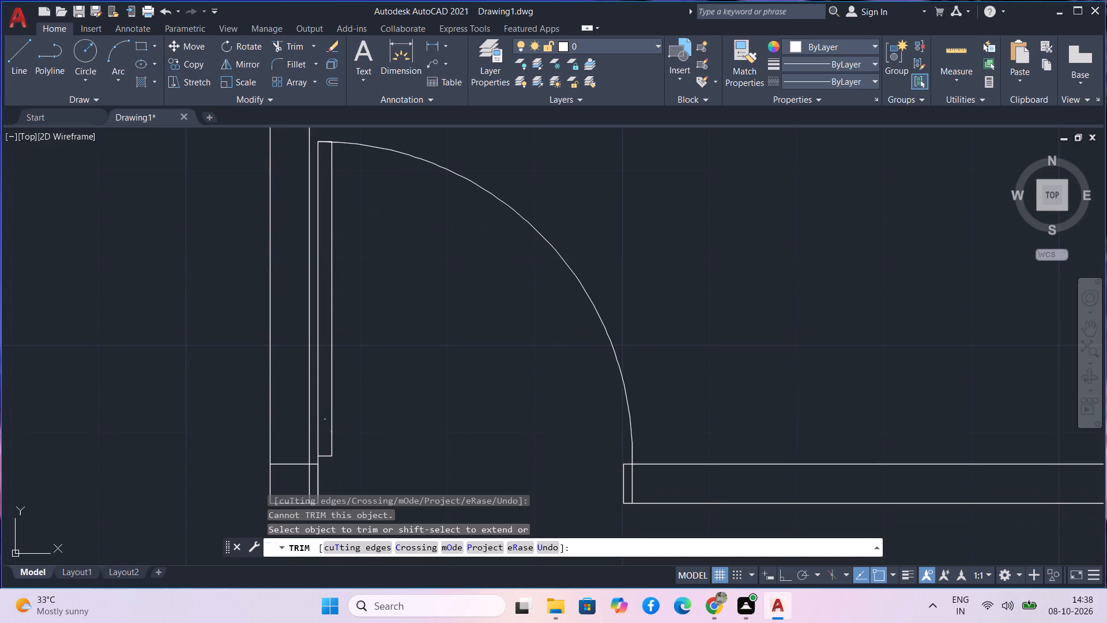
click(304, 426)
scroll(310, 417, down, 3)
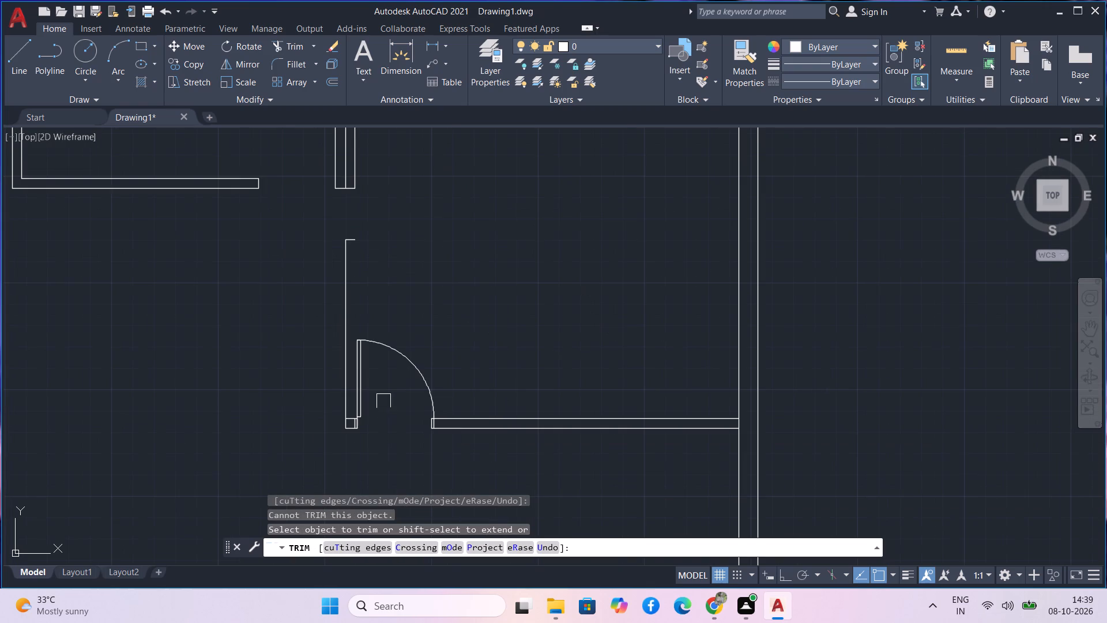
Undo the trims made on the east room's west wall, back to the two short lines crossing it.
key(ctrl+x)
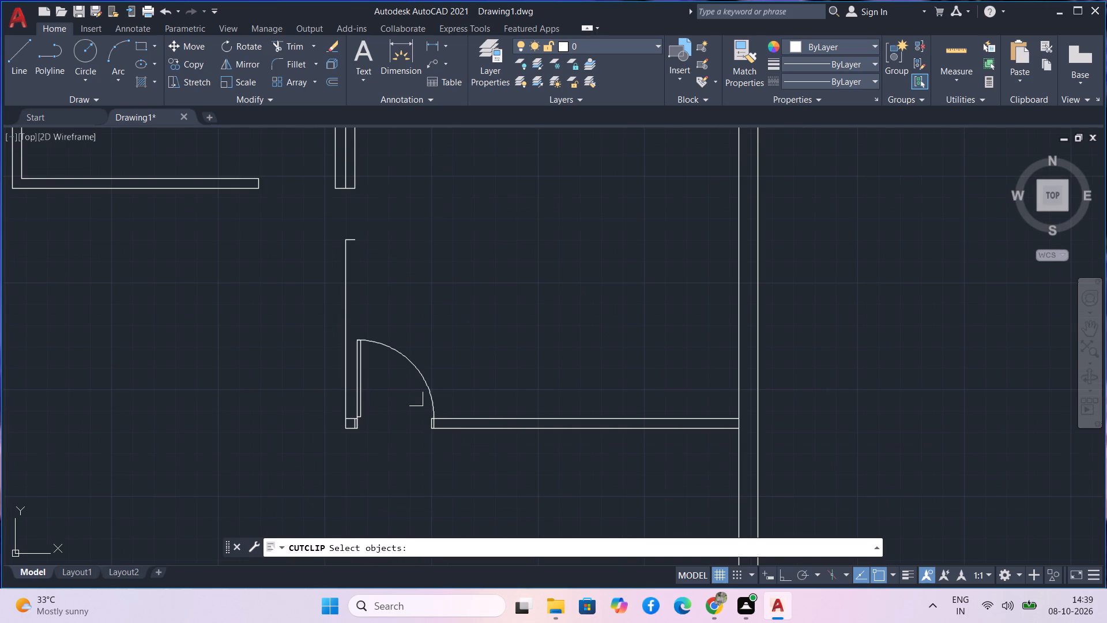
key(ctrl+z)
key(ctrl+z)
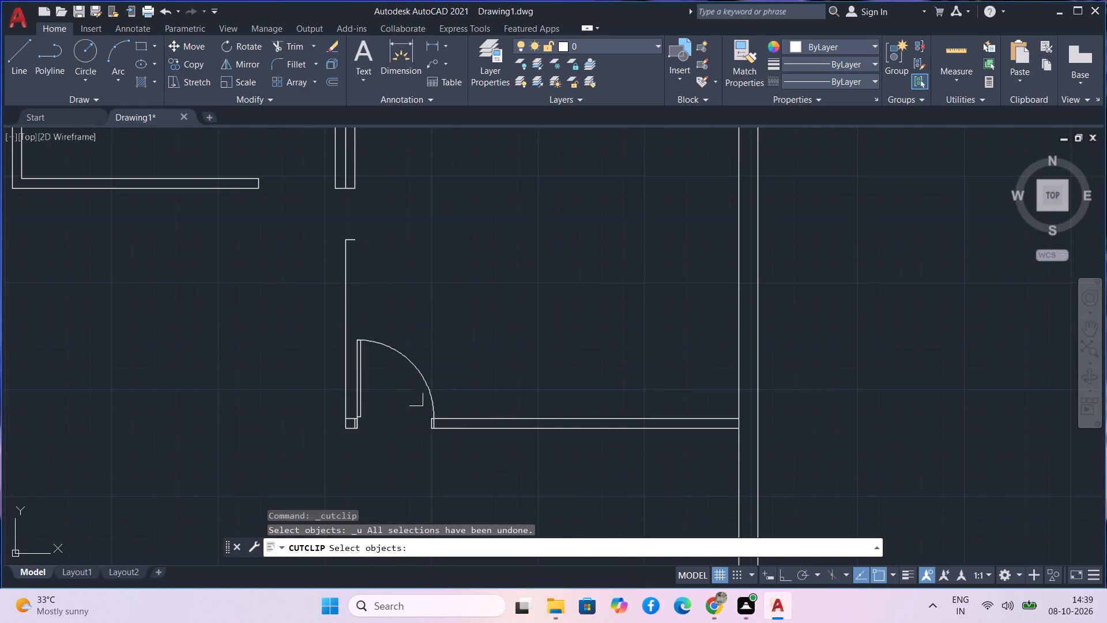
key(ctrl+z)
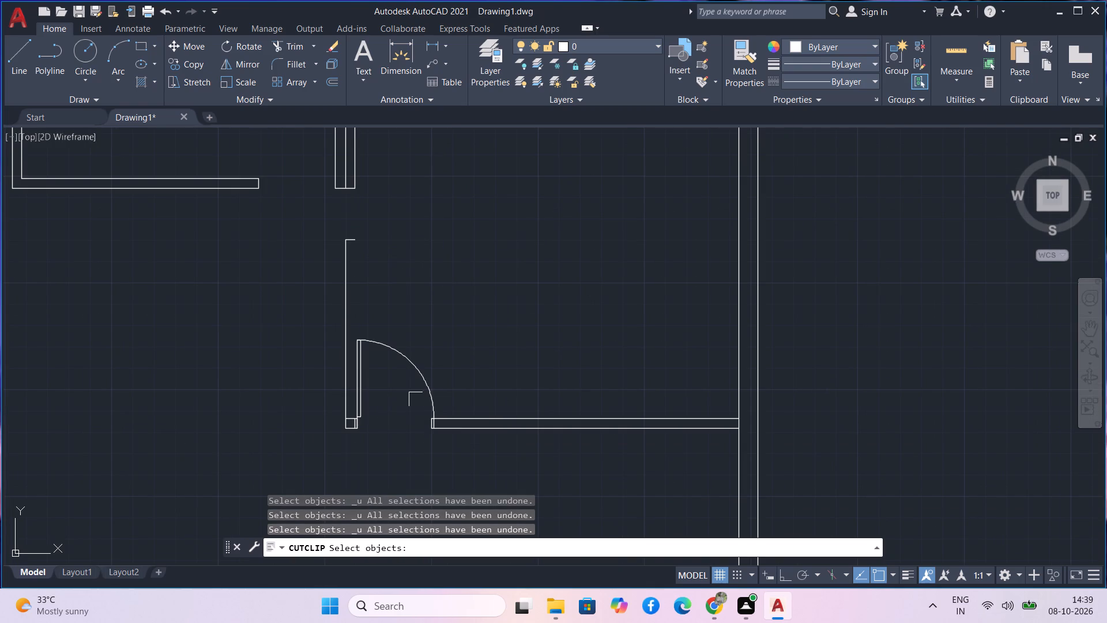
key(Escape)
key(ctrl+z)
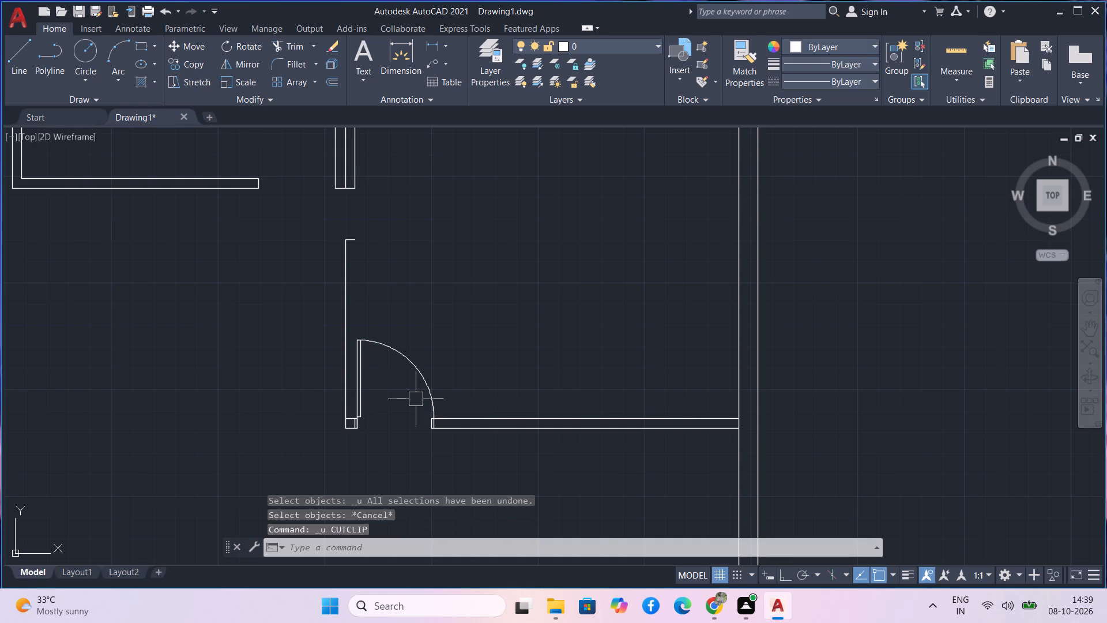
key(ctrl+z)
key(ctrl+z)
Trim both lines of the east room's west wall between the two short lines to leave a 2' opening.
scroll(416, 399, down, 6)
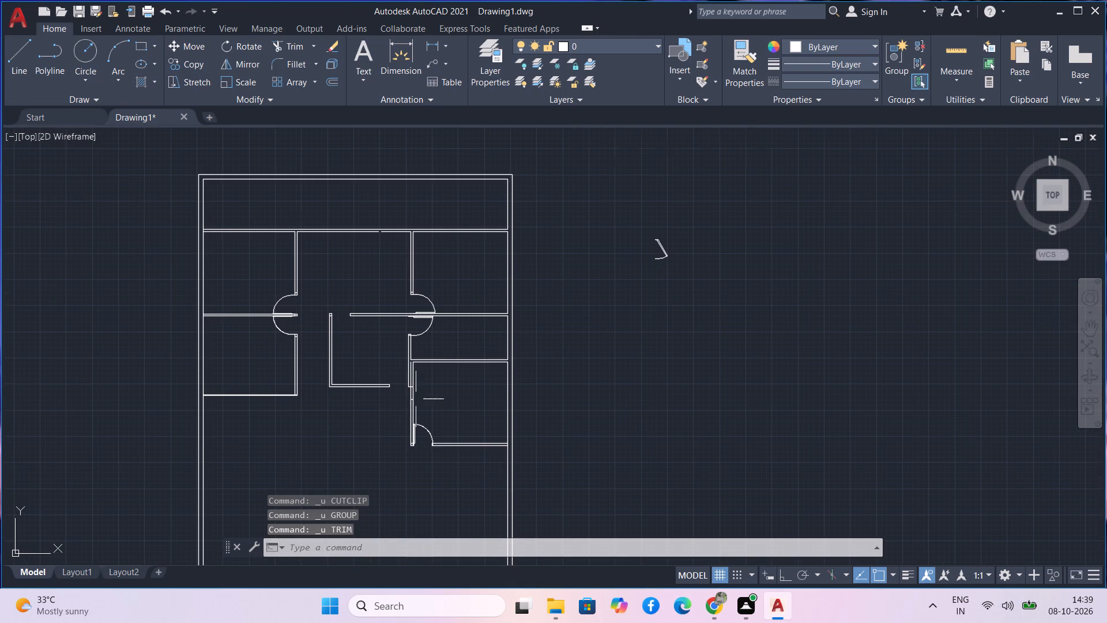
scroll(432, 446, up, 2)
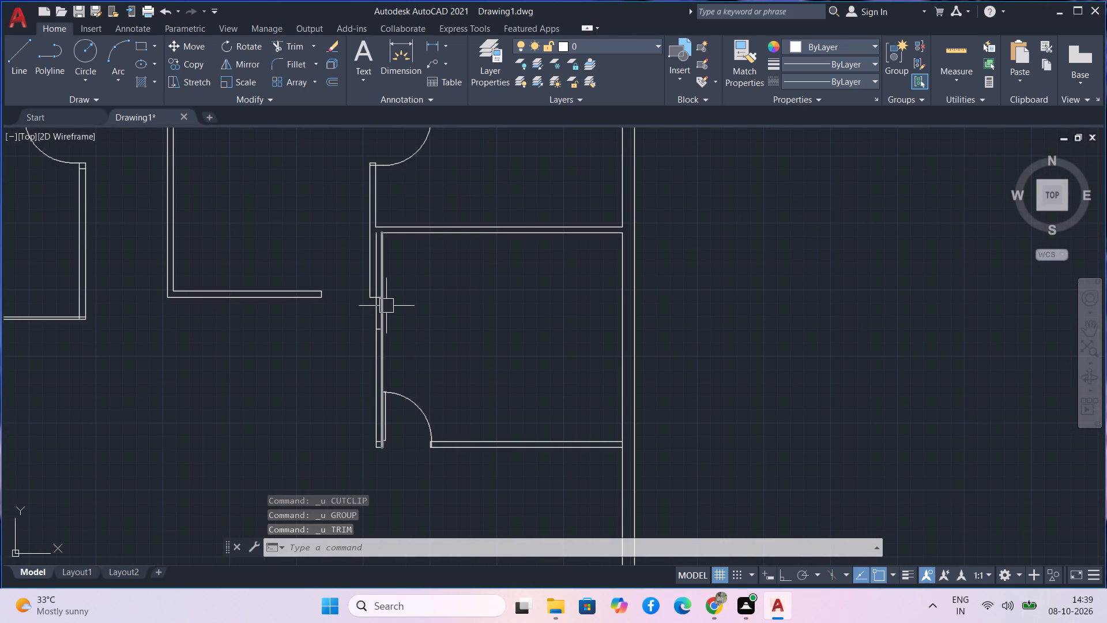
scroll(396, 318, up, 3)
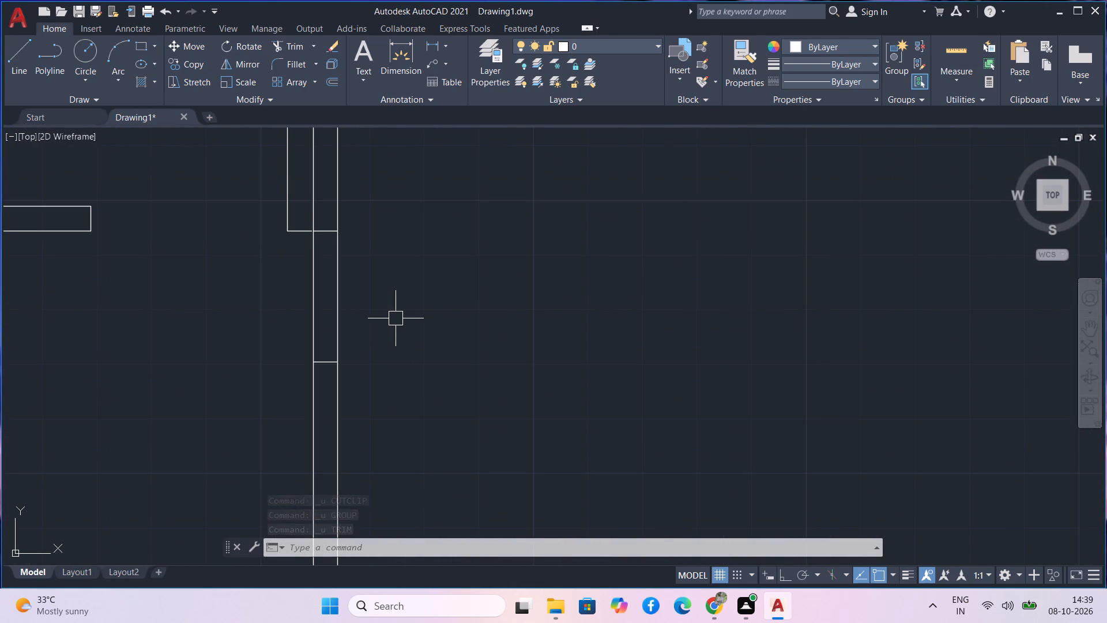
text(tr)
key(space)
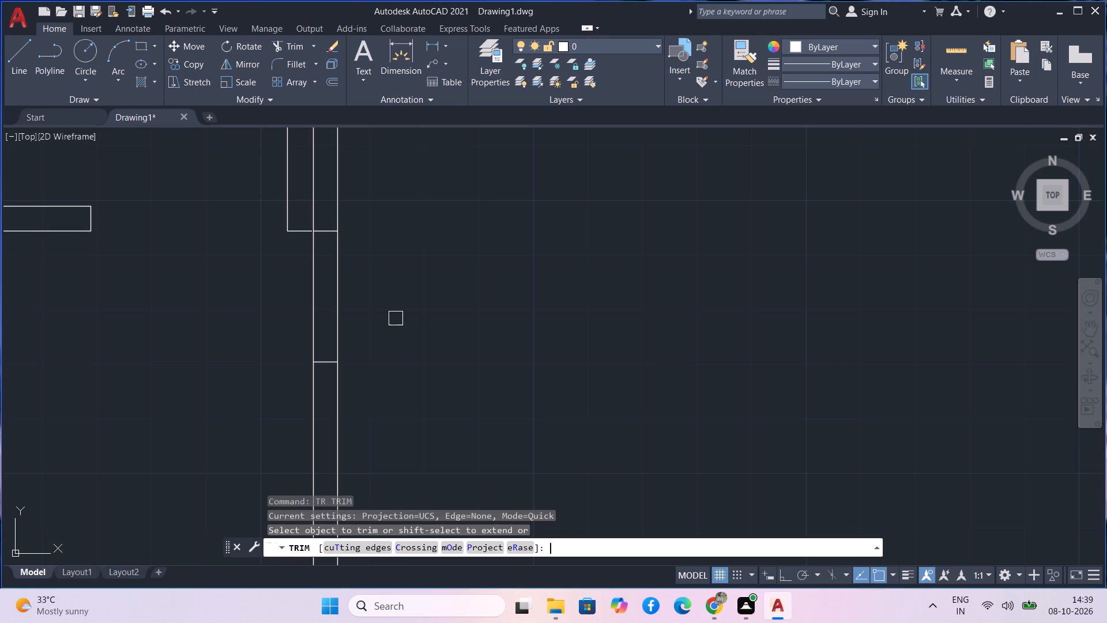
drag(396, 318, 255, 297)
drag(405, 297, 285, 303)
scroll(299, 299, down, 1)
scroll(387, 287, down, 1)
scroll(427, 369, down, 1)
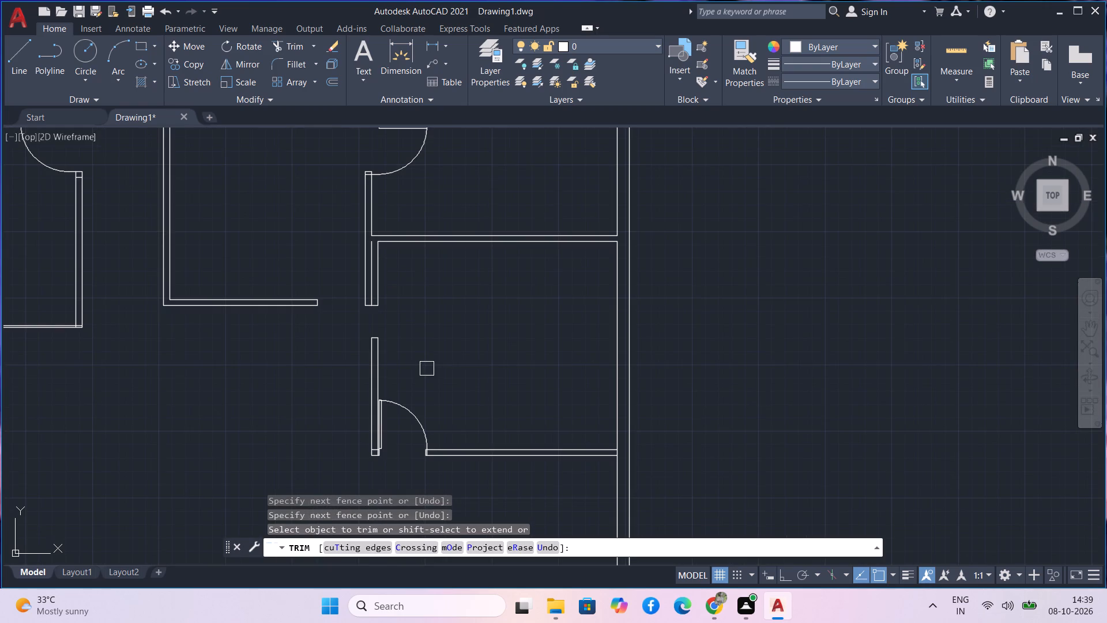
middle_drag(427, 369, 408, 316)
key(Escape)
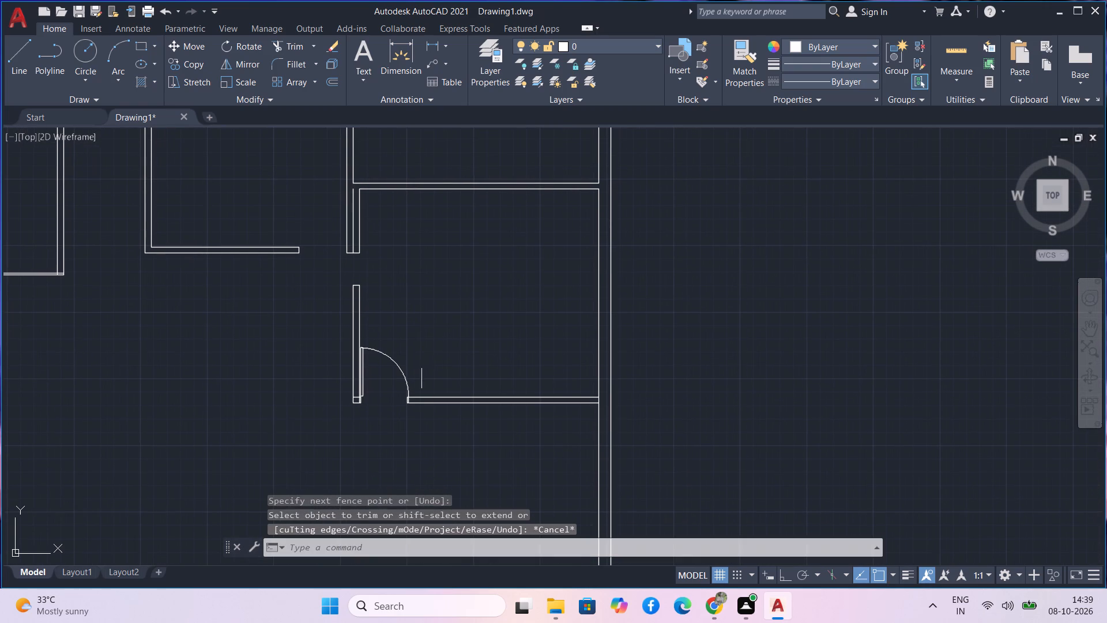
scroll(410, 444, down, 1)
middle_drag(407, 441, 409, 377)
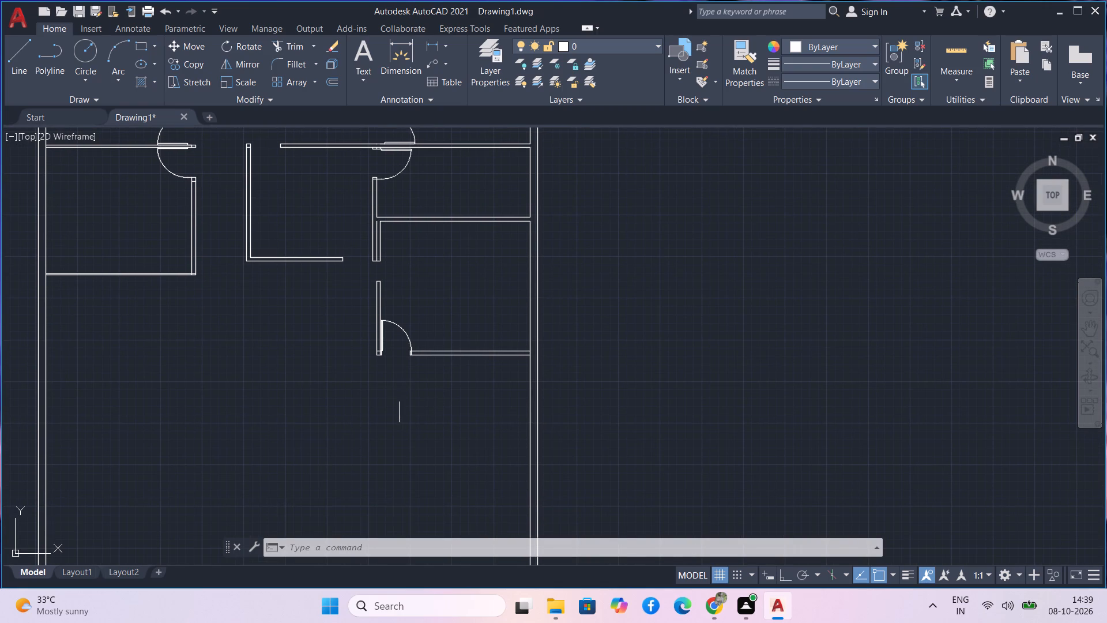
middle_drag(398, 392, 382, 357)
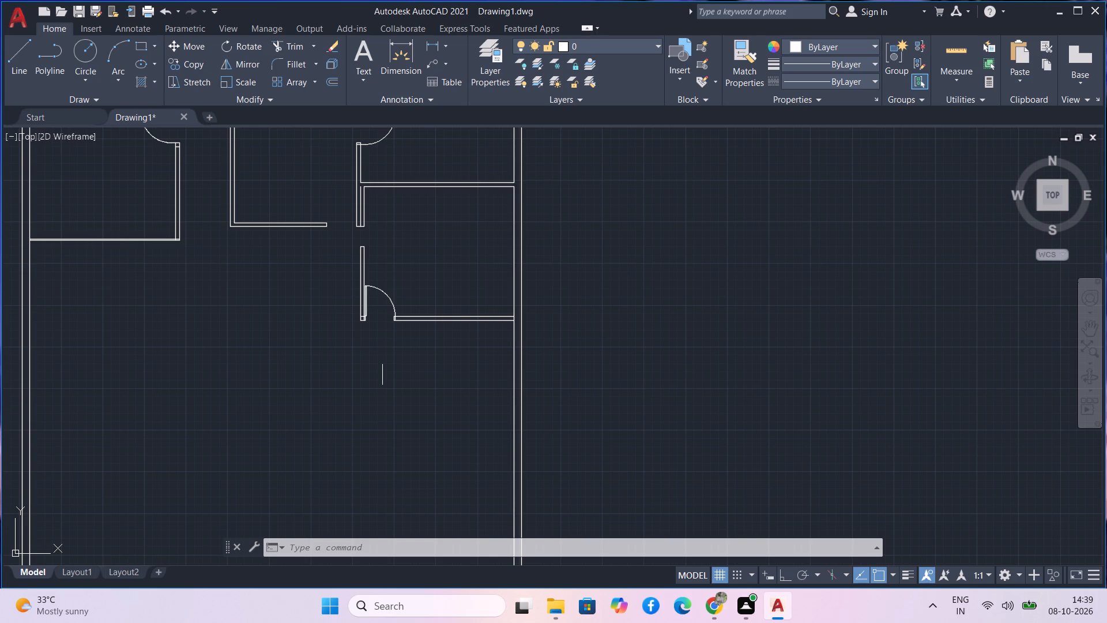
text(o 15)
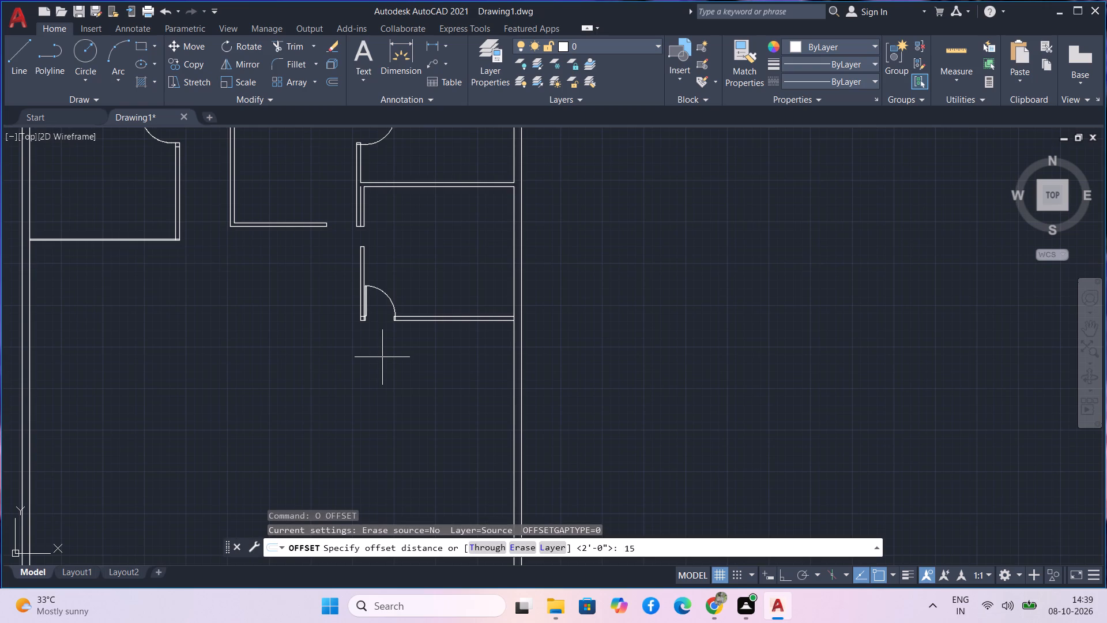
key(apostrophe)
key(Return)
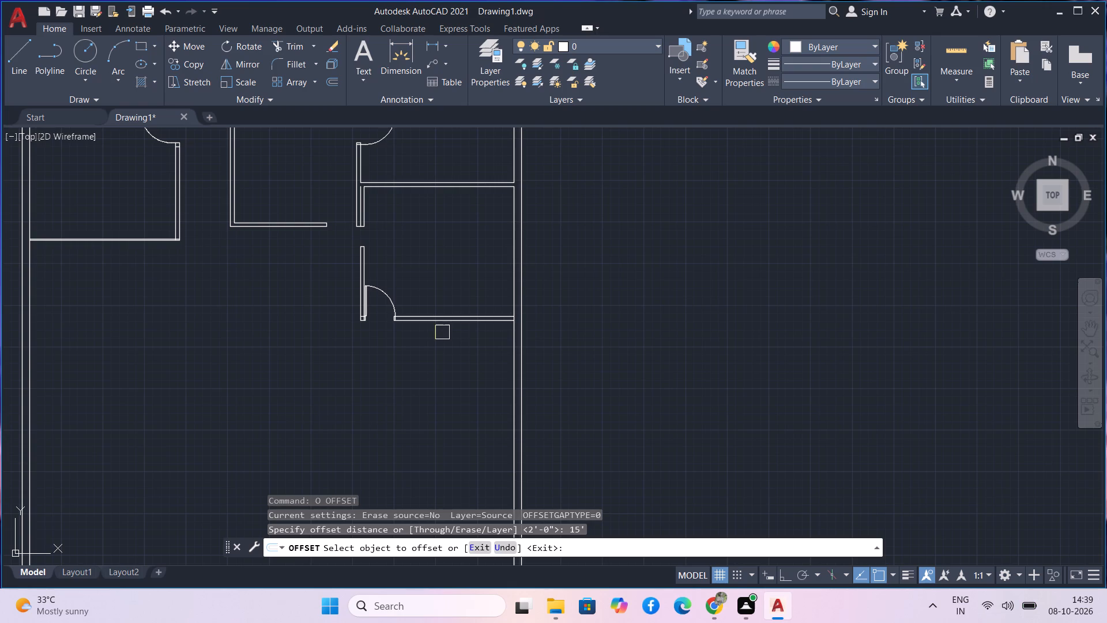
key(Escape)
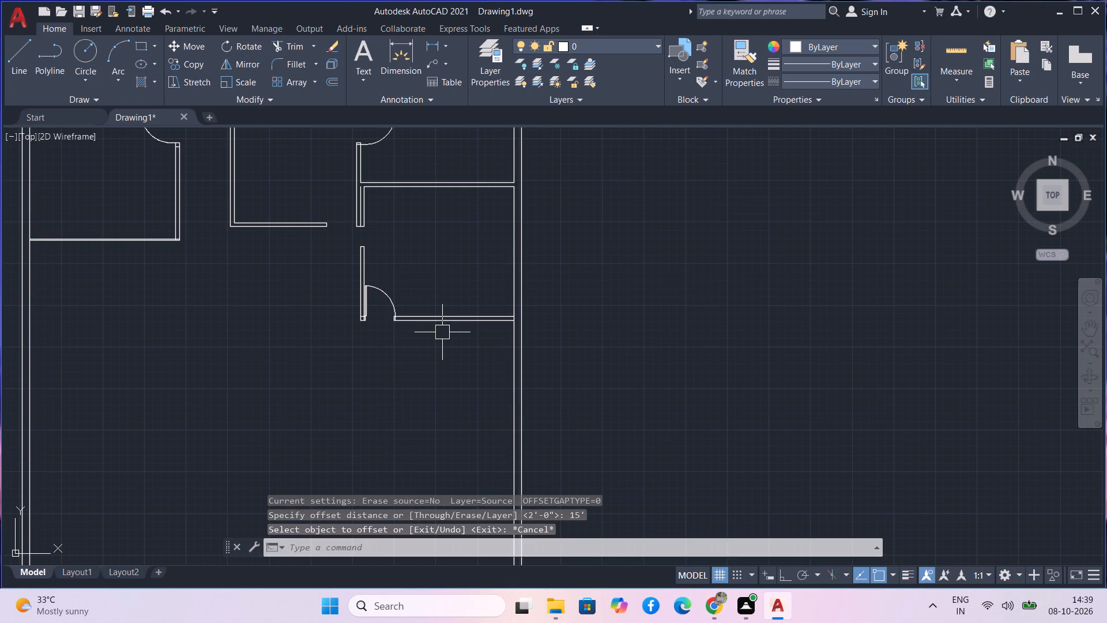
Extend the lower line of the east room's south wall west across the door opening to the west wall's outer line.
text(ex)
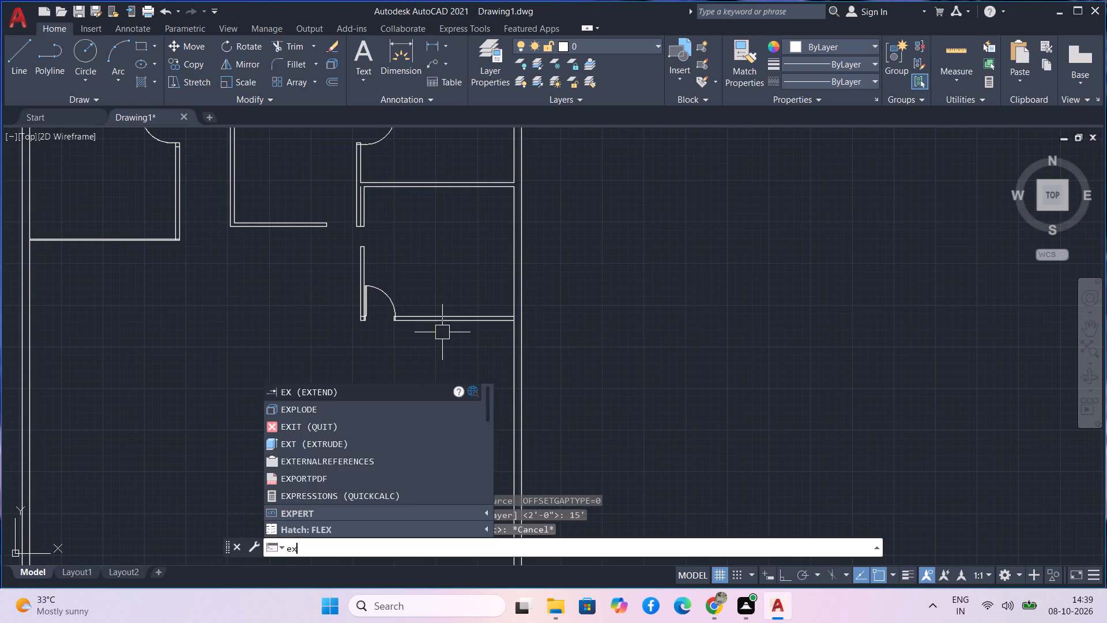
key(space)
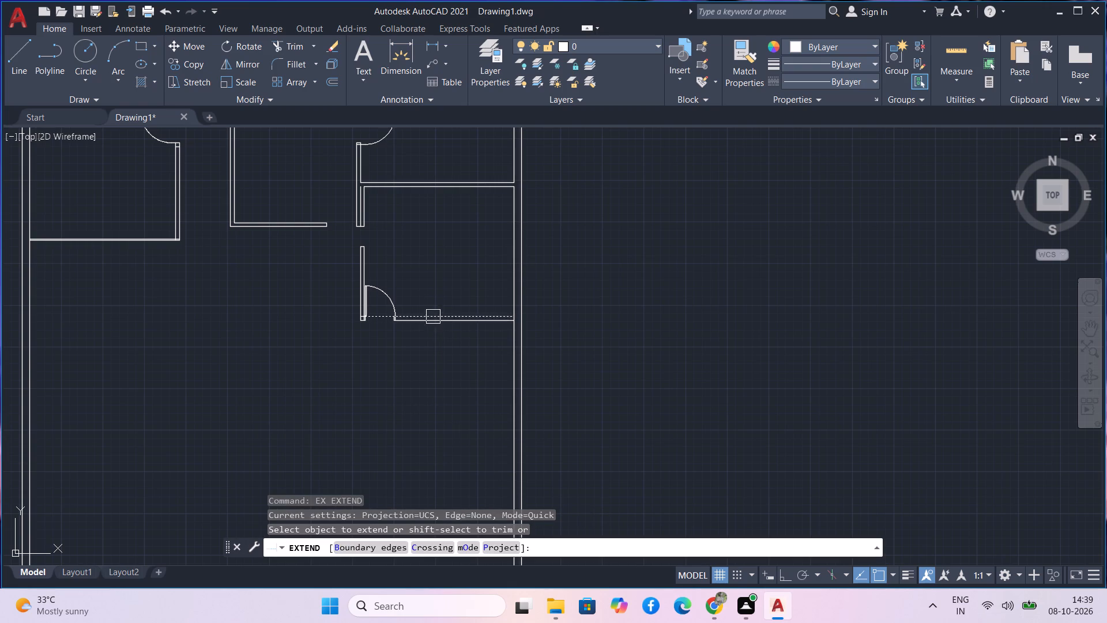
scroll(432, 328, up, 2)
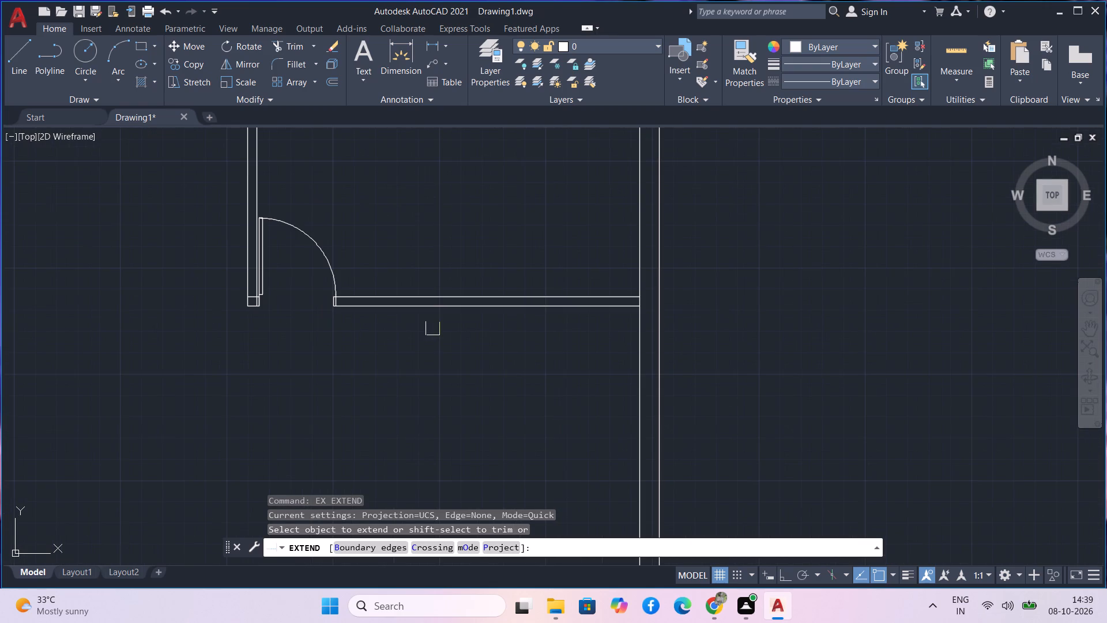
click(426, 312)
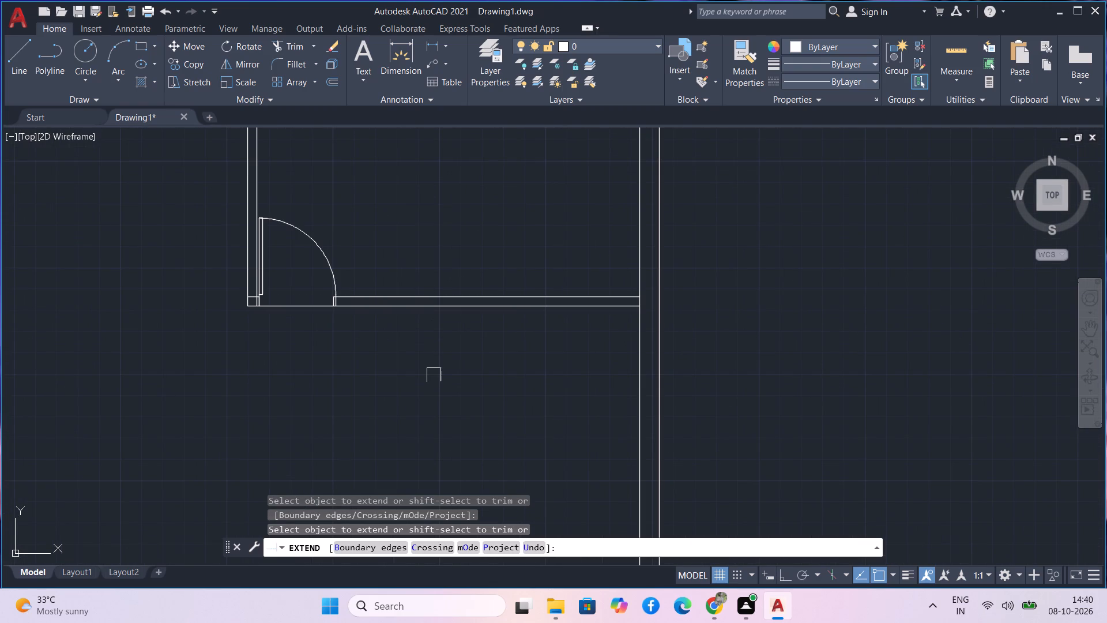
key(Escape)
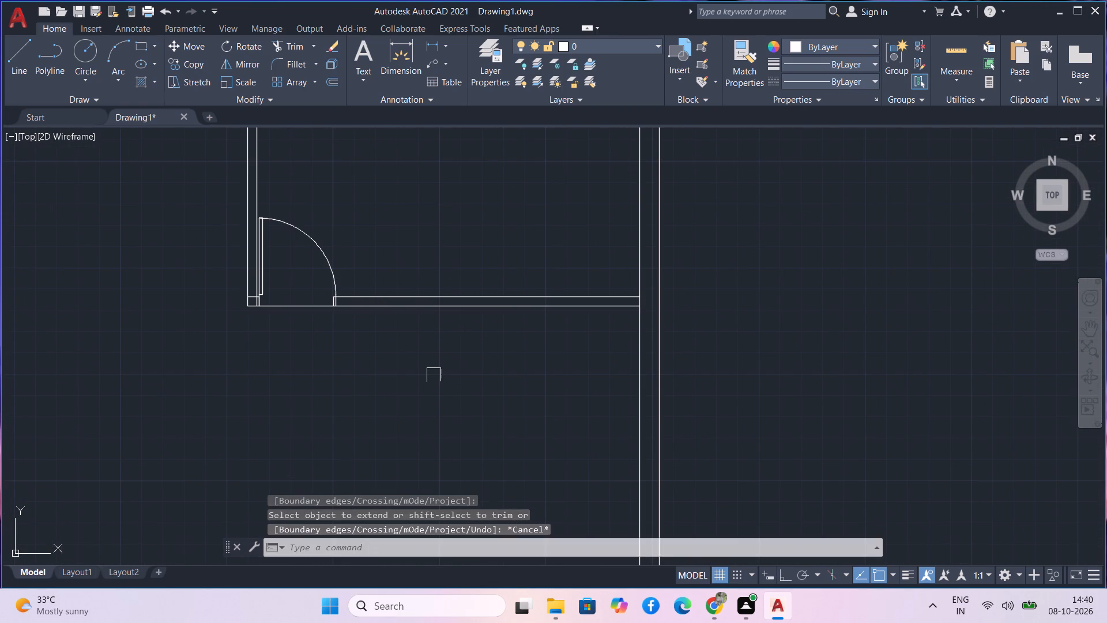
Offset the lower line of the east room's south wall 15' to the south.
text(o)
key(space)
text(15)
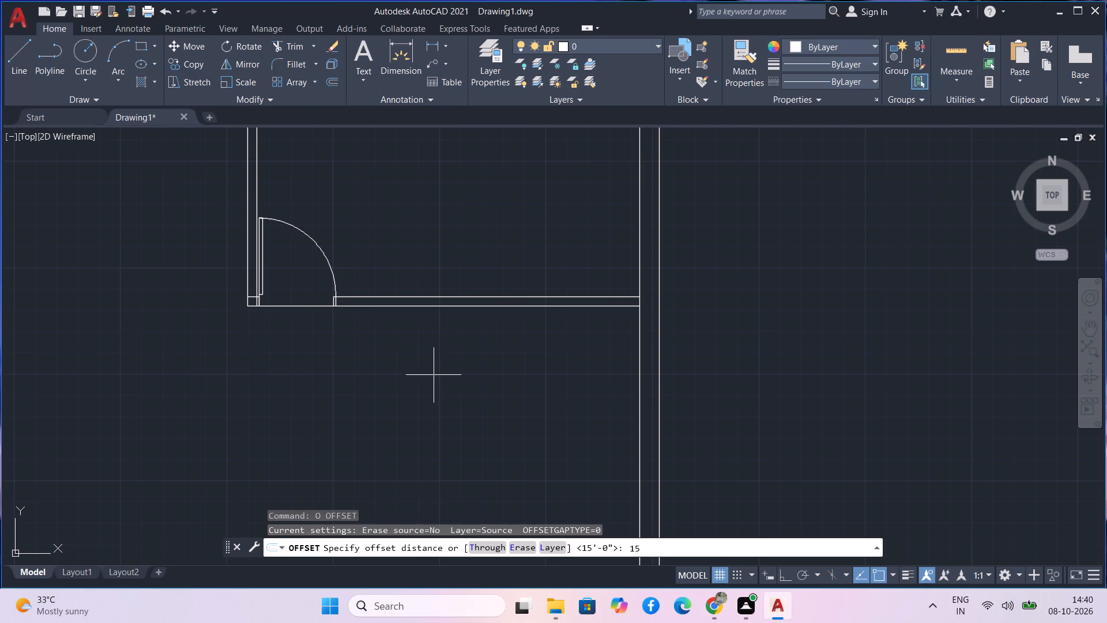
key(apostrophe)
key(Return)
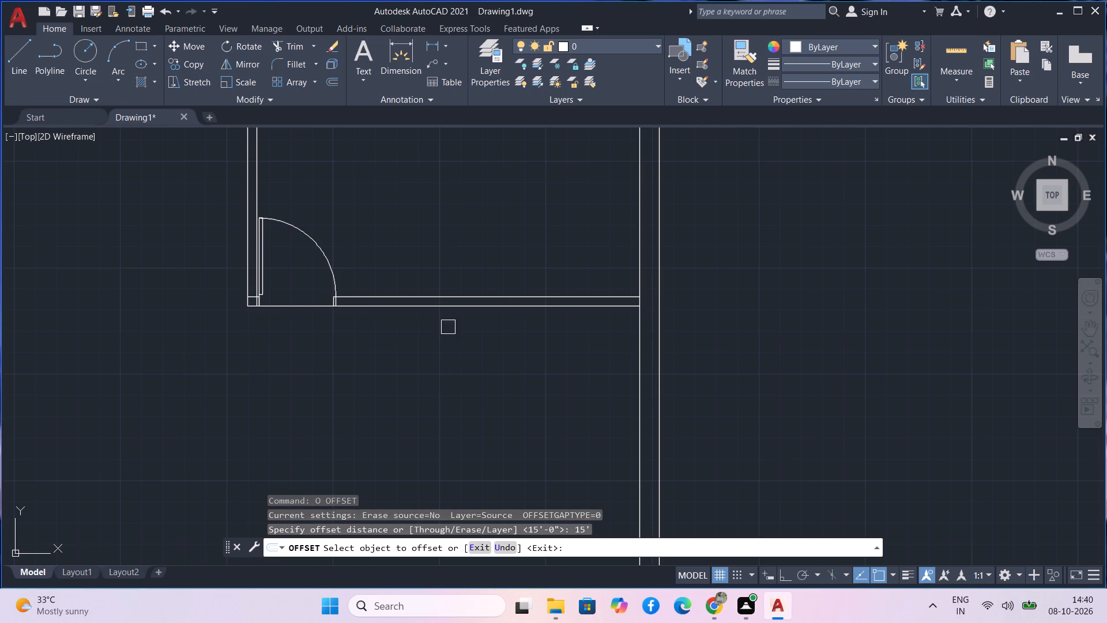
click(439, 309)
scroll(438, 357, down, 3)
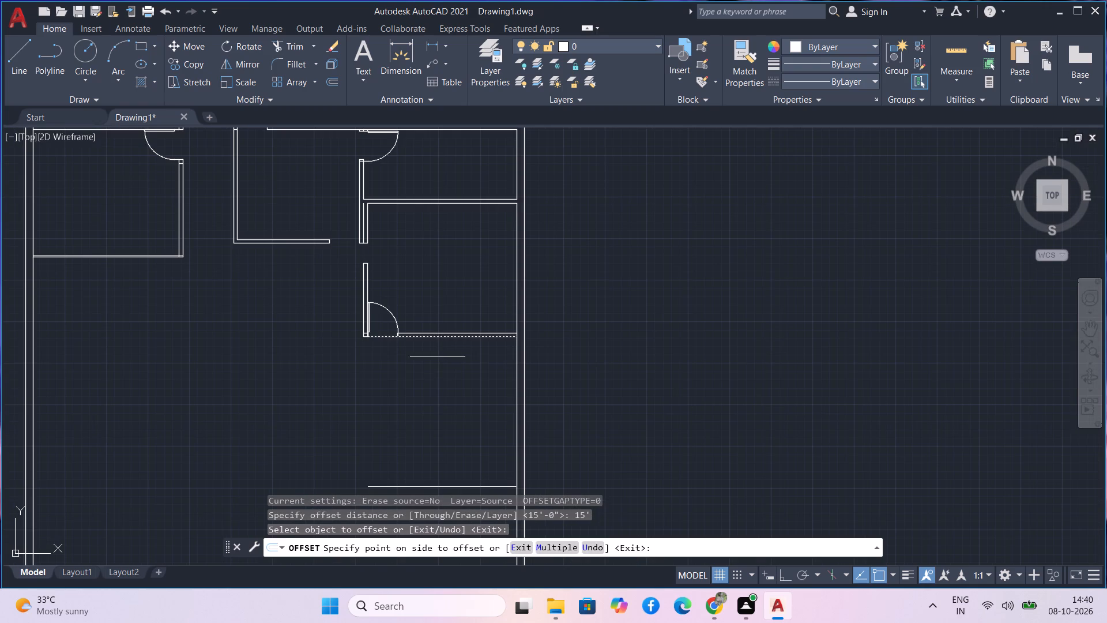
click(416, 423)
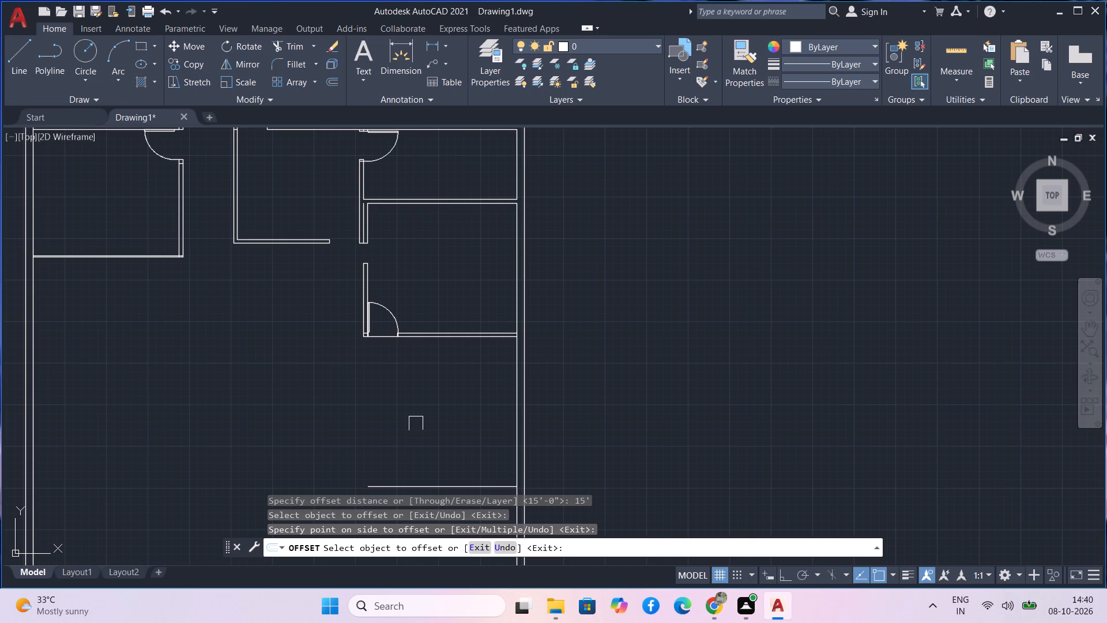
drag(416, 419, 424, 315)
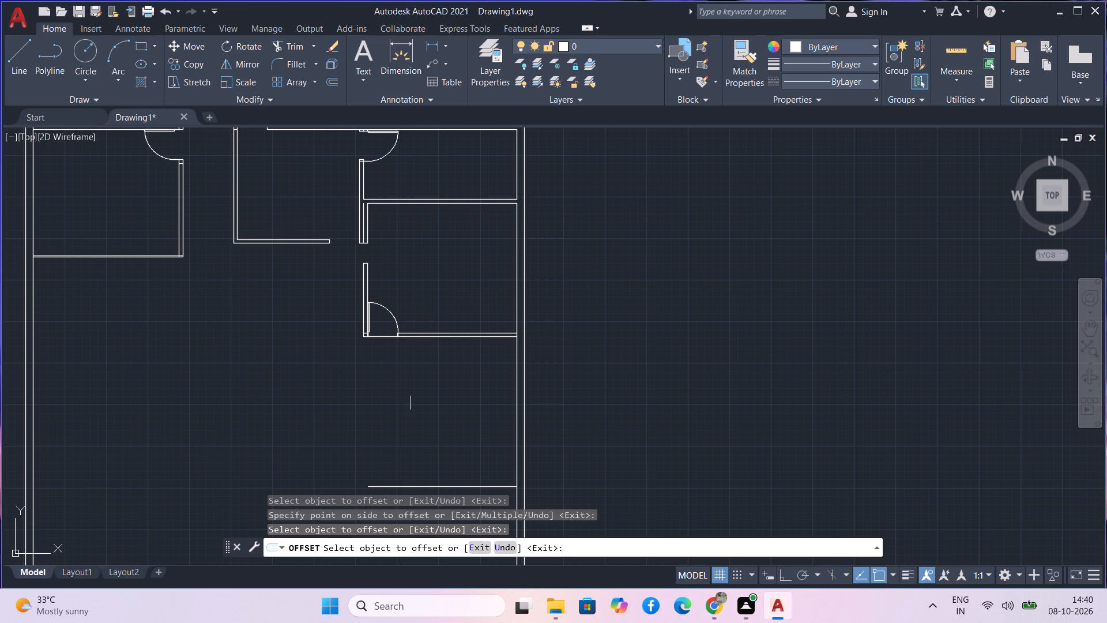
scroll(421, 418, down, 1)
middle_drag(421, 418, 387, 397)
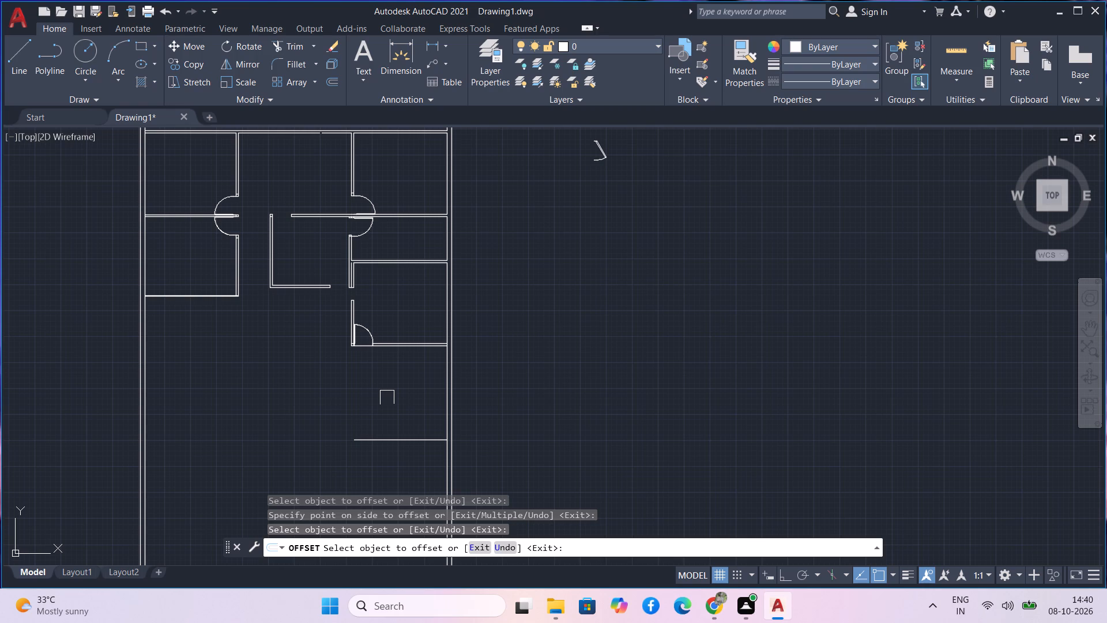
key(Escape)
Offset the inner line of the building's east exterior wall 17' to the west.
text(o)
key(space)
text(17)
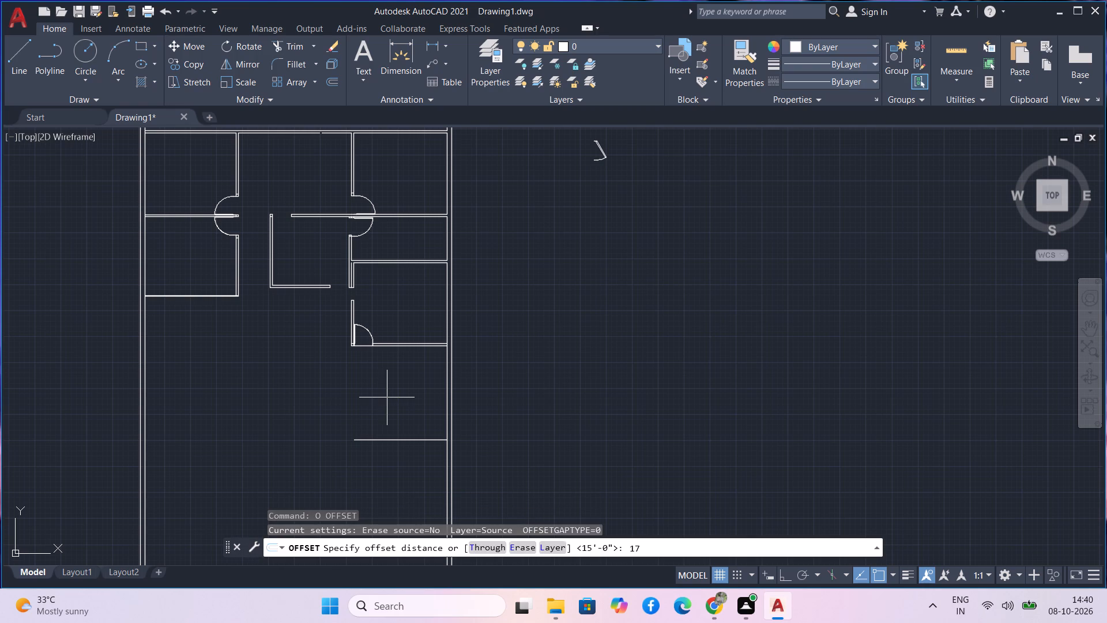
key(apostrophe)
key(Return)
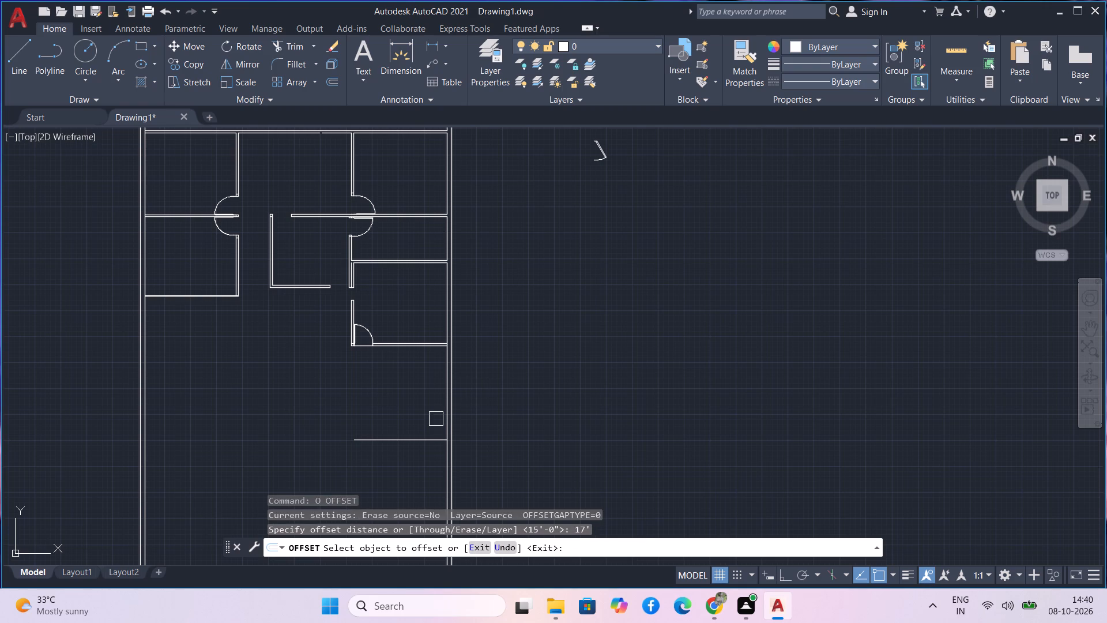
scroll(436, 419, up, 1)
click(453, 418)
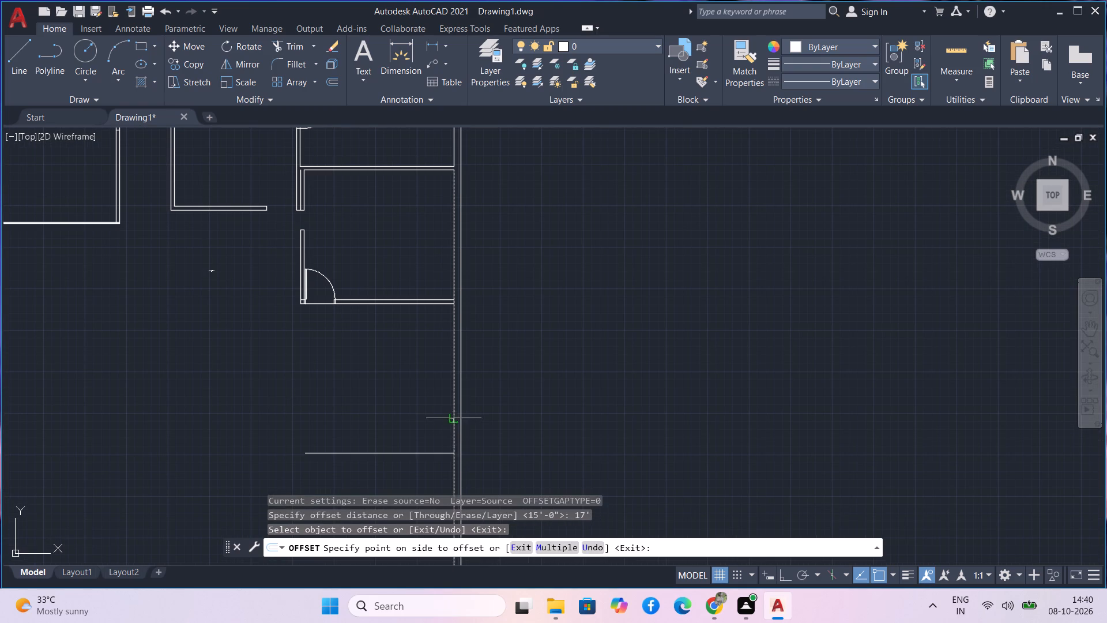
click(404, 416)
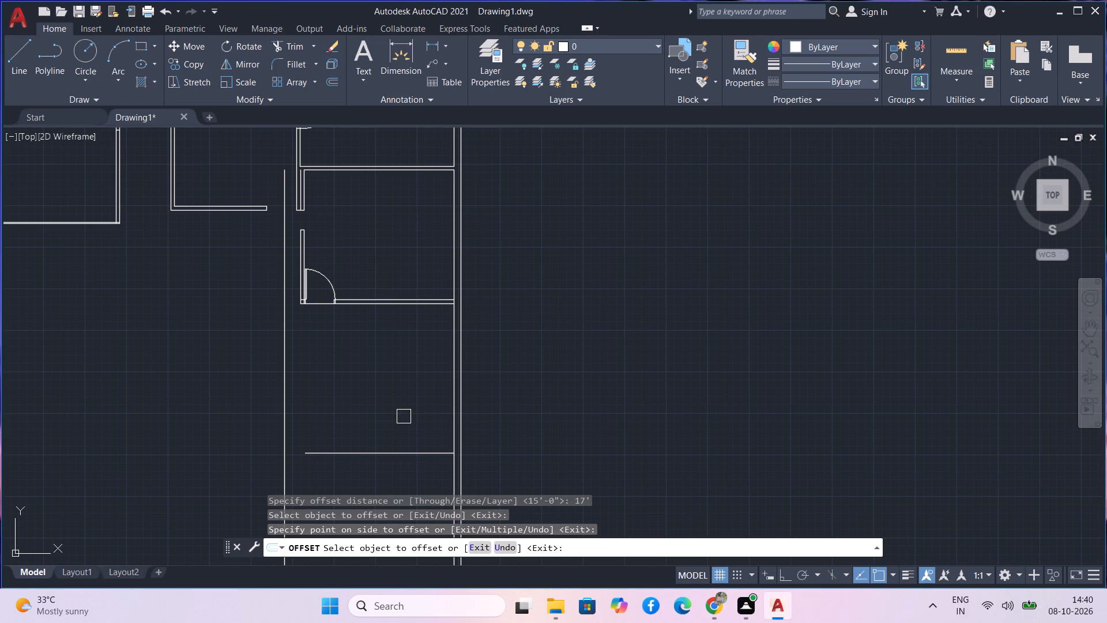
Extend the horizontal line 15' south of the east room west to the vertical line offset 17' from the exterior wall.
text(ex)
key(space)
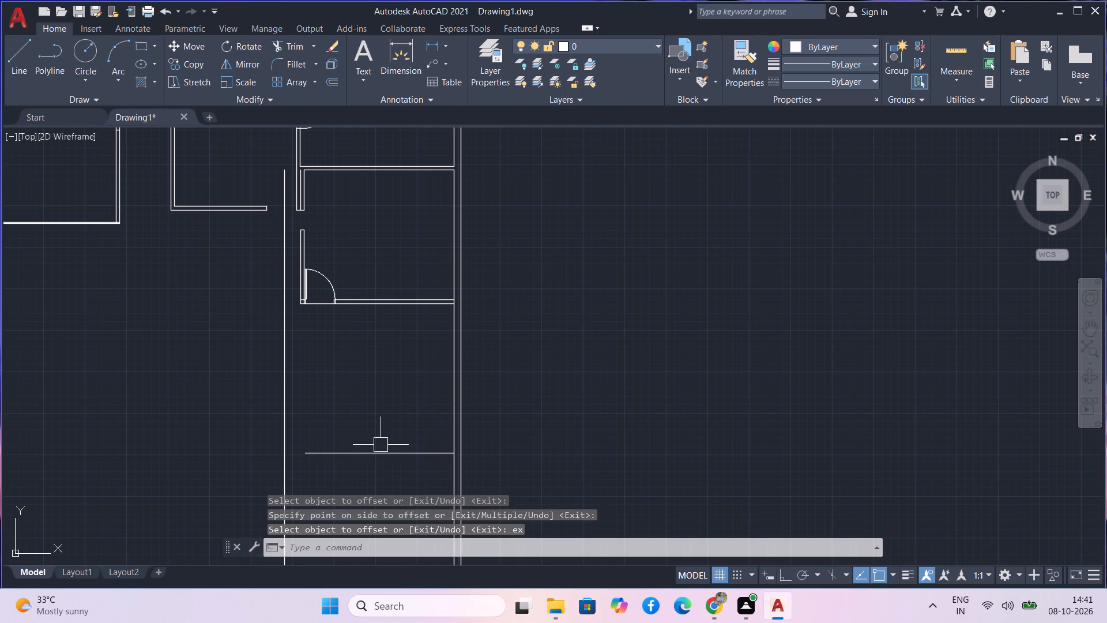
text(ex)
key(space)
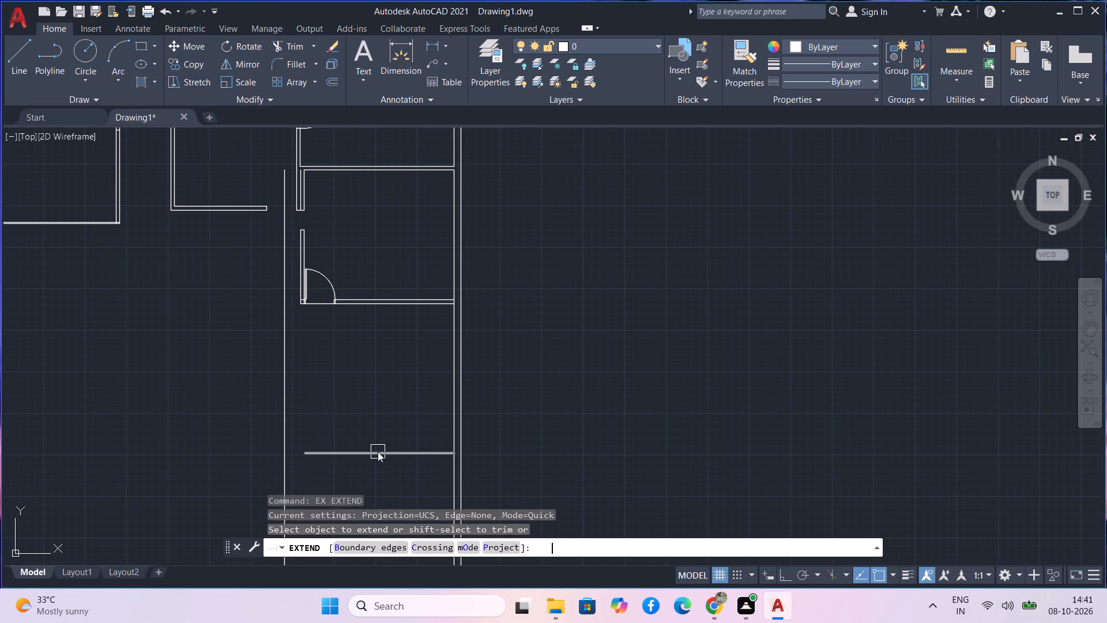
click(378, 452)
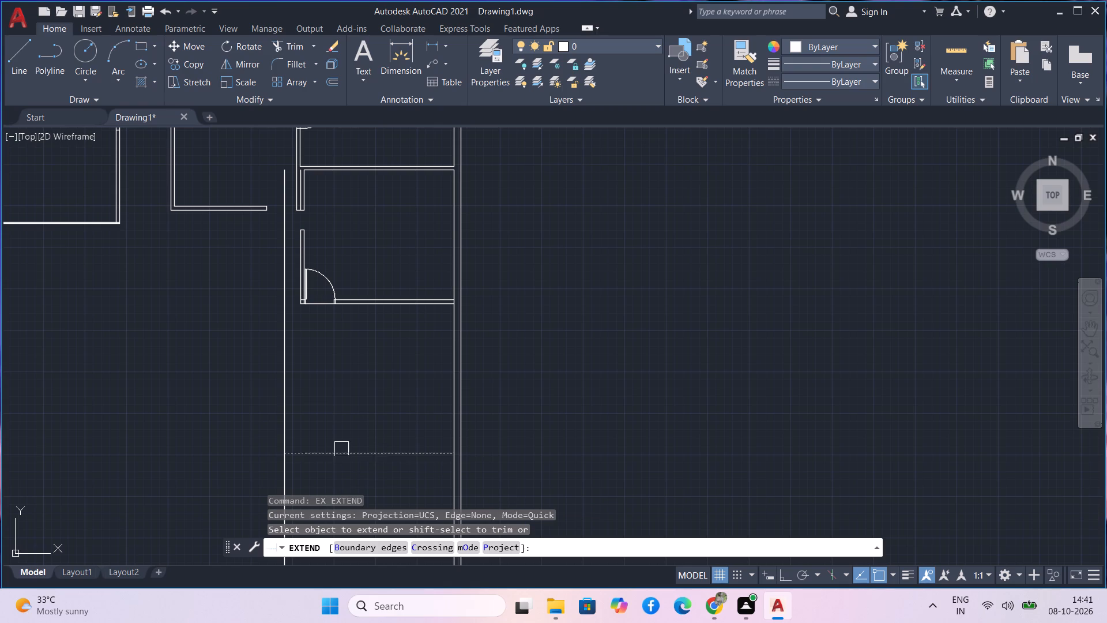
click(341, 449)
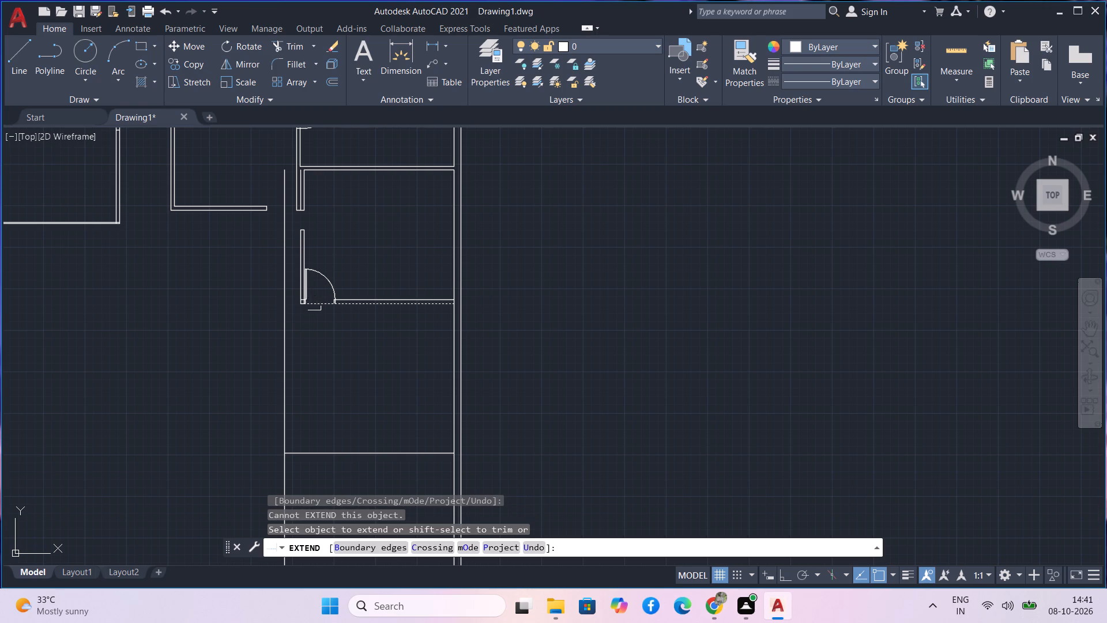
scroll(314, 303, up, 4)
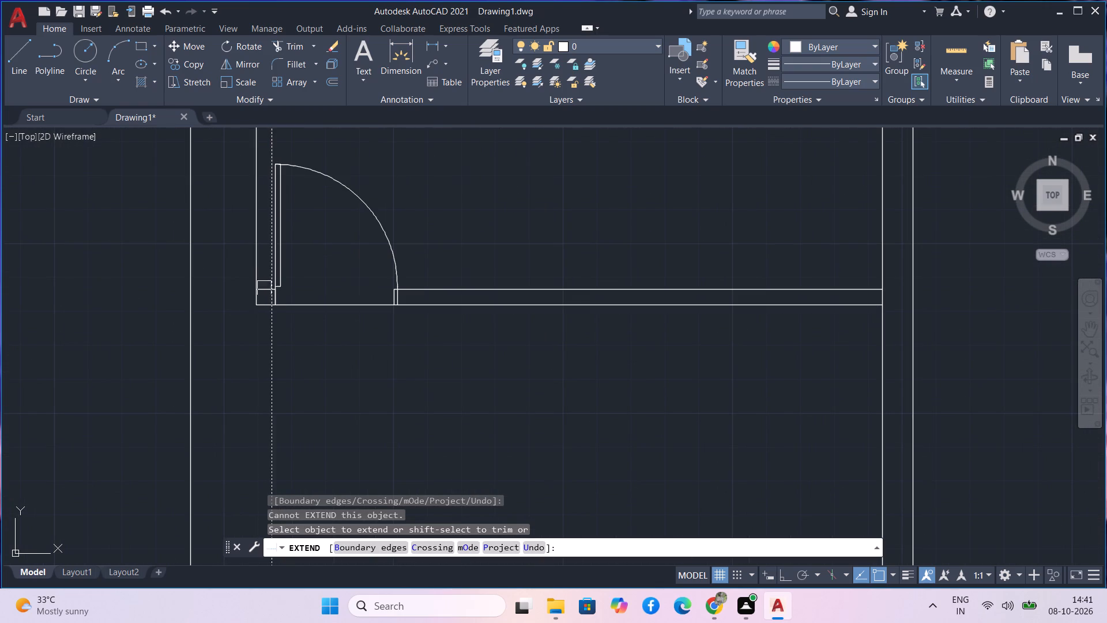
key(Escape)
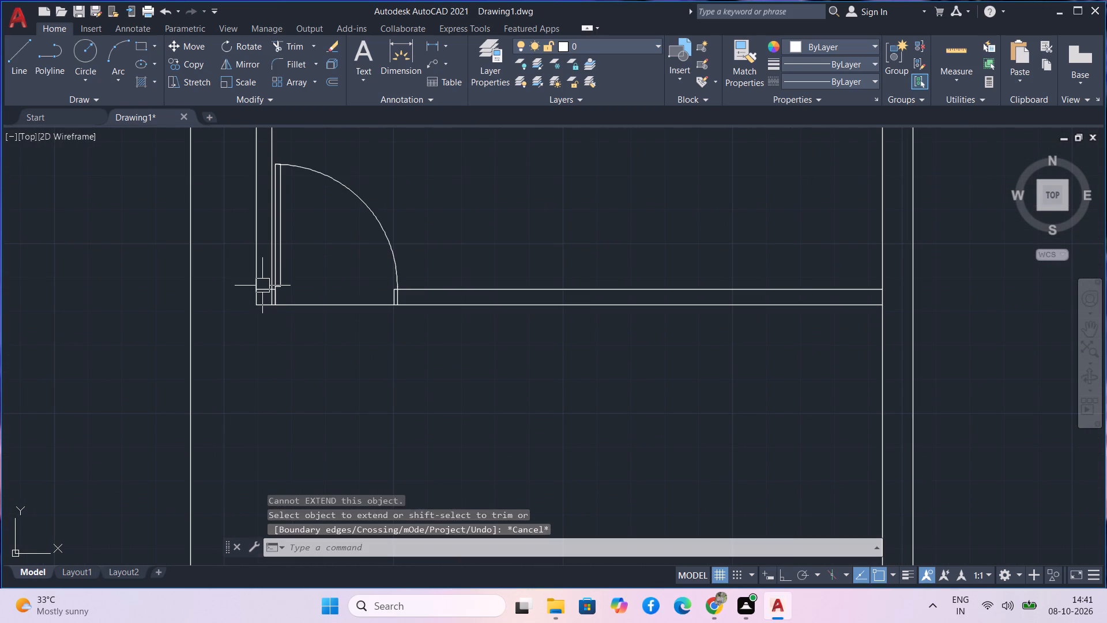
Extend both lines of the east room's south wall west past the door to the vertical 17' offset line.
text(ex)
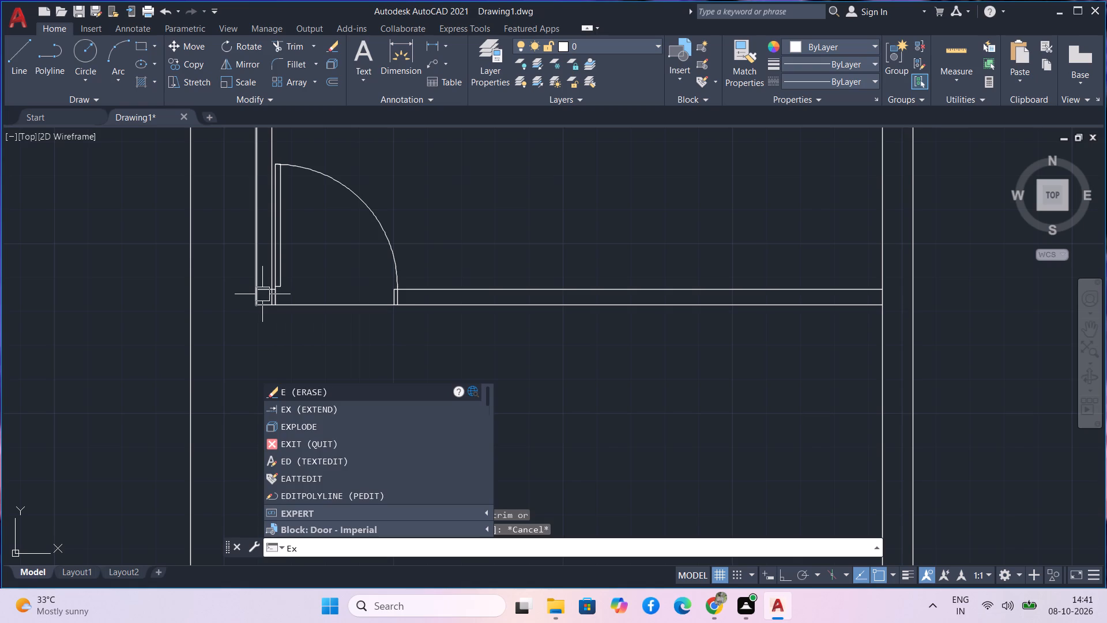
key(space)
scroll(262, 294, up, 3)
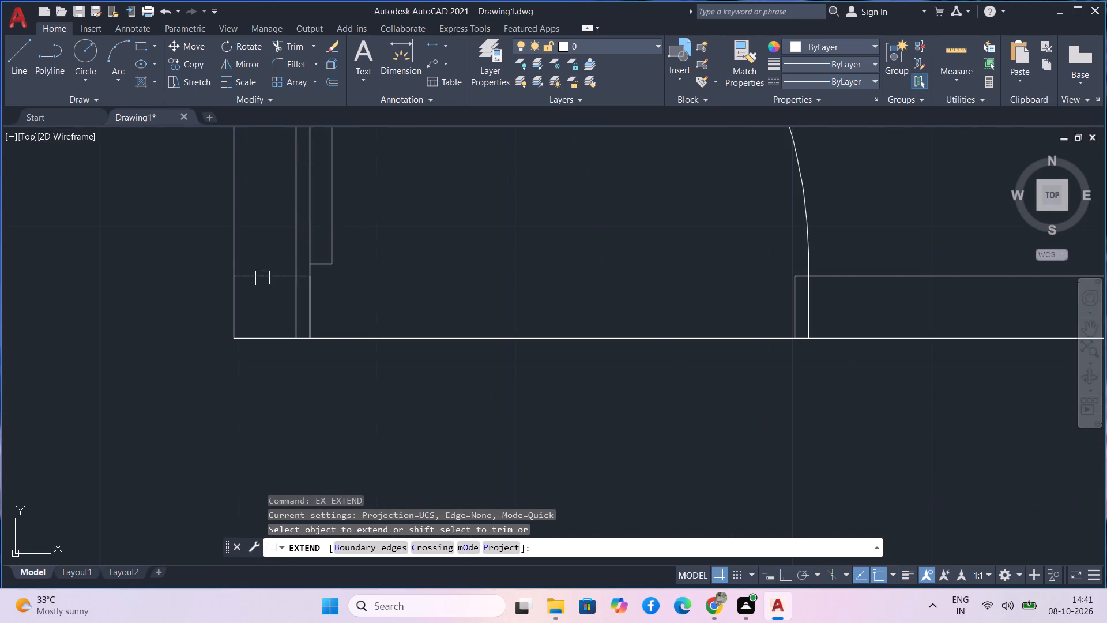
middle_click(262, 276)
scroll(262, 288, down, 2)
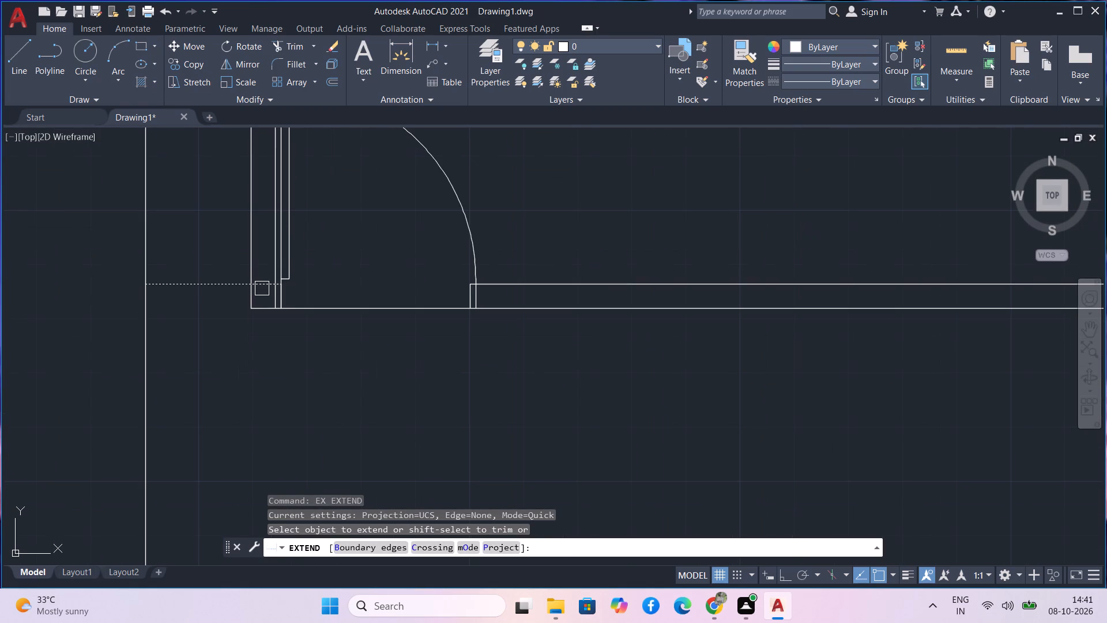
click(262, 286)
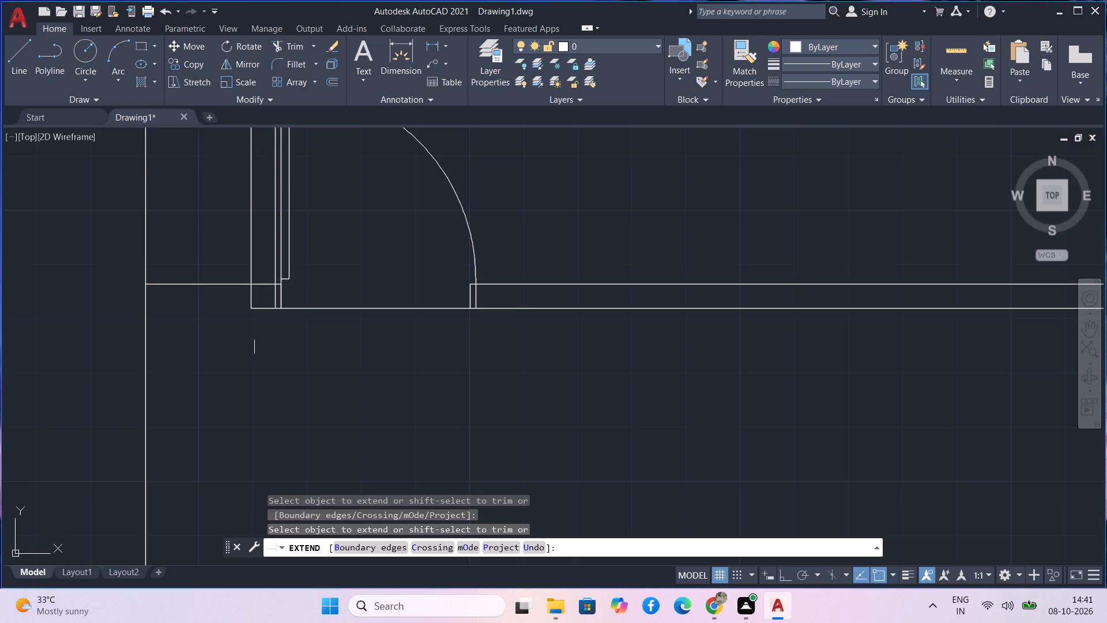
scroll(261, 347, down, 1)
scroll(259, 322, up, 3)
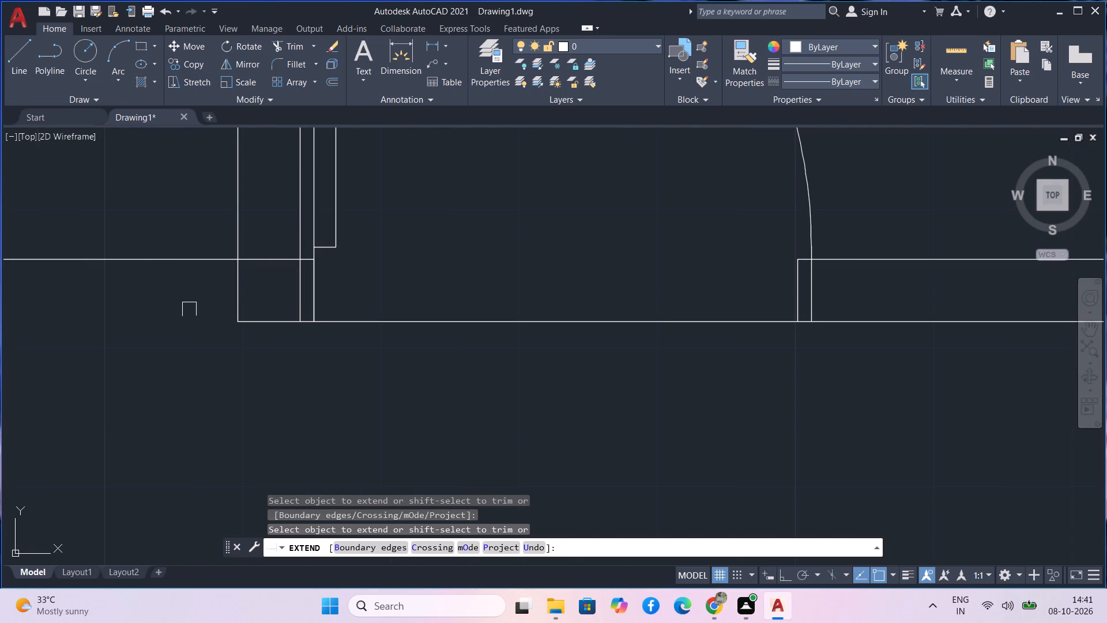
scroll(240, 331, down, 1)
click(255, 321)
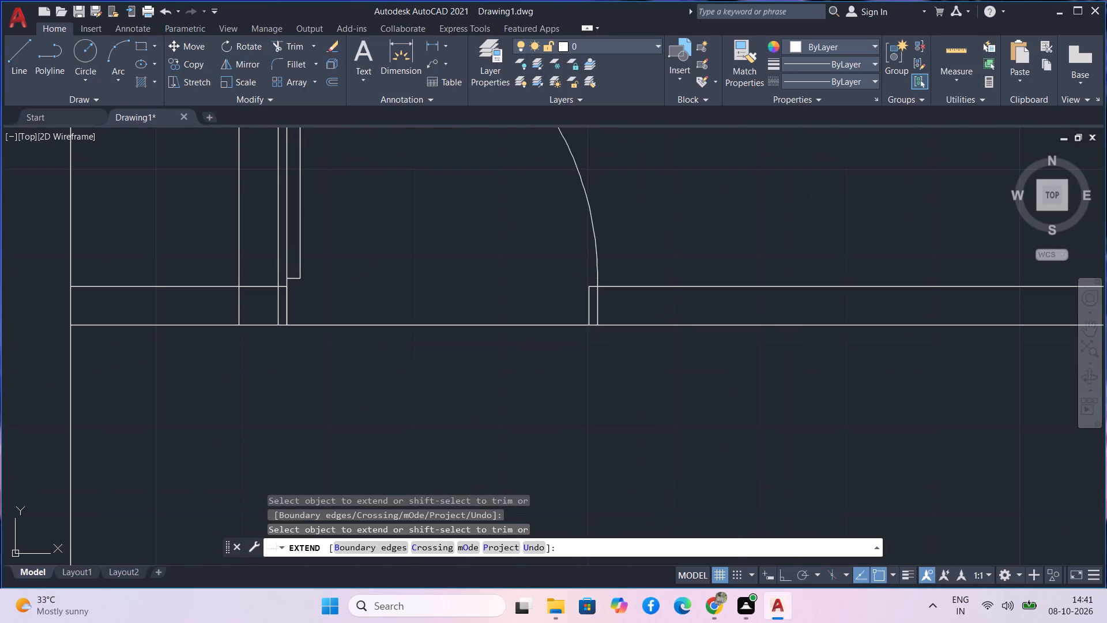
key(Escape)
Trim the 17' offset line above the south wall's lower line, and the wall's upper line west of the room, to form a single corner.
scroll(144, 362, down, 2)
middle_drag(144, 362, 161, 394)
text(tr)
key(space)
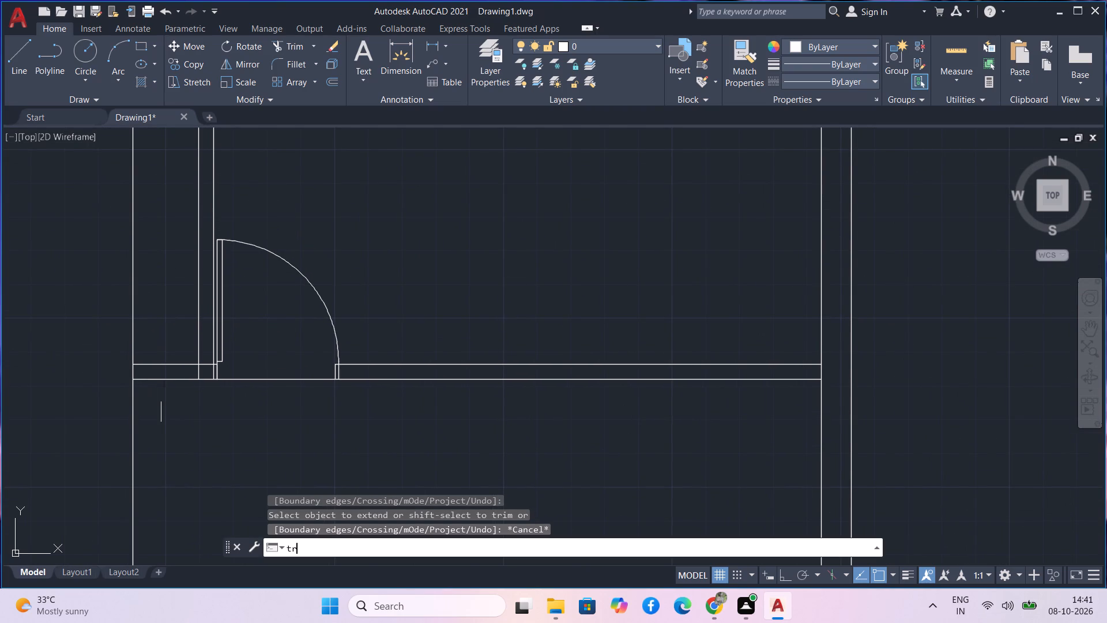
drag(171, 320, 77, 317)
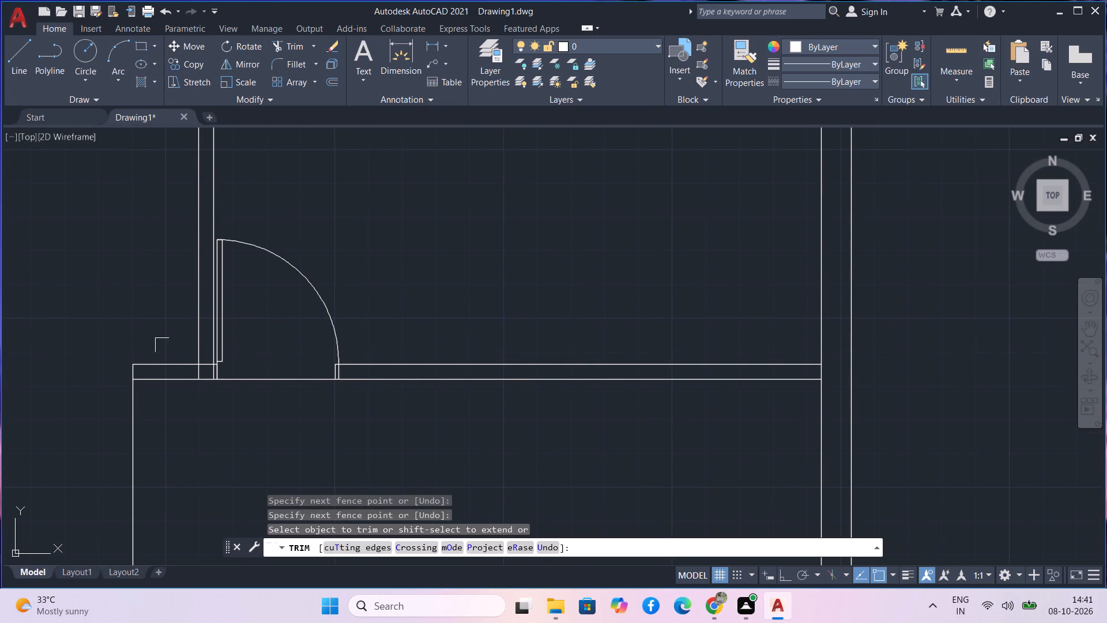
click(158, 362)
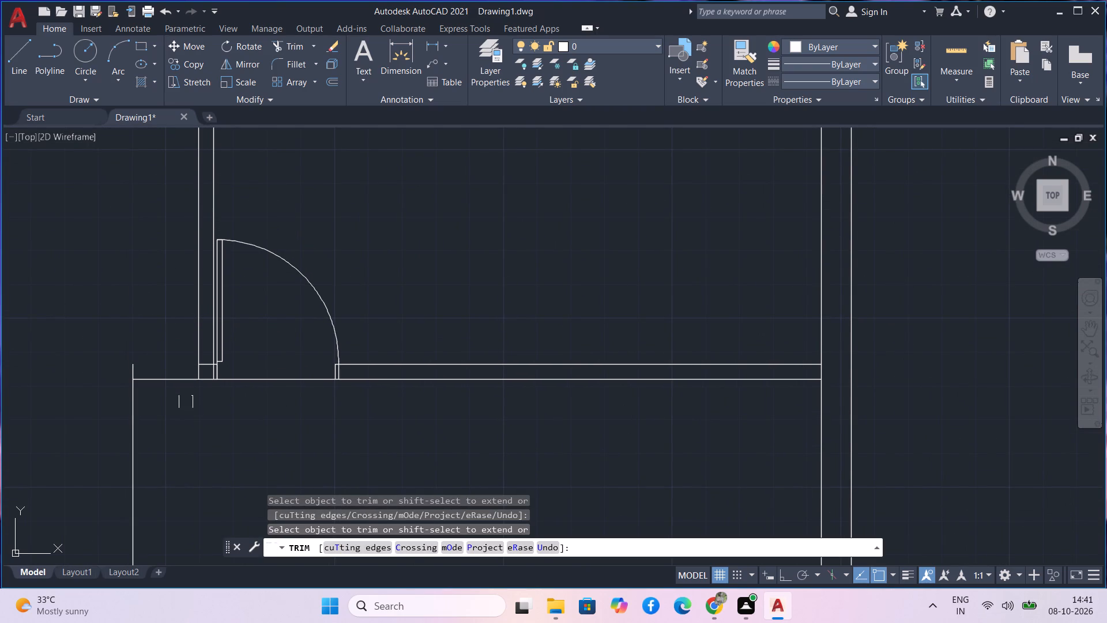
click(135, 364)
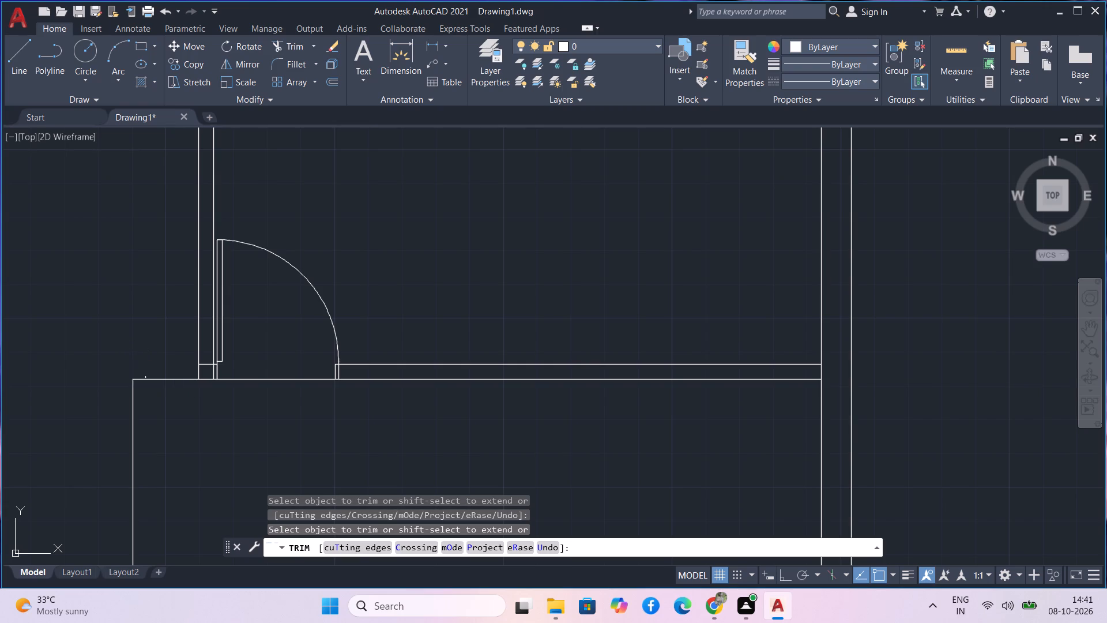
Trim the stub of the south wall's lower line west of the east room, between its west wall and the 17' offset line.
click(163, 378)
Trim the 17' offset line below the new room's south line to form the southwest corner.
scroll(161, 400, down, 1)
middle_drag(161, 400, 130, 265)
middle_drag(193, 362, 186, 325)
scroll(193, 331, down, 1)
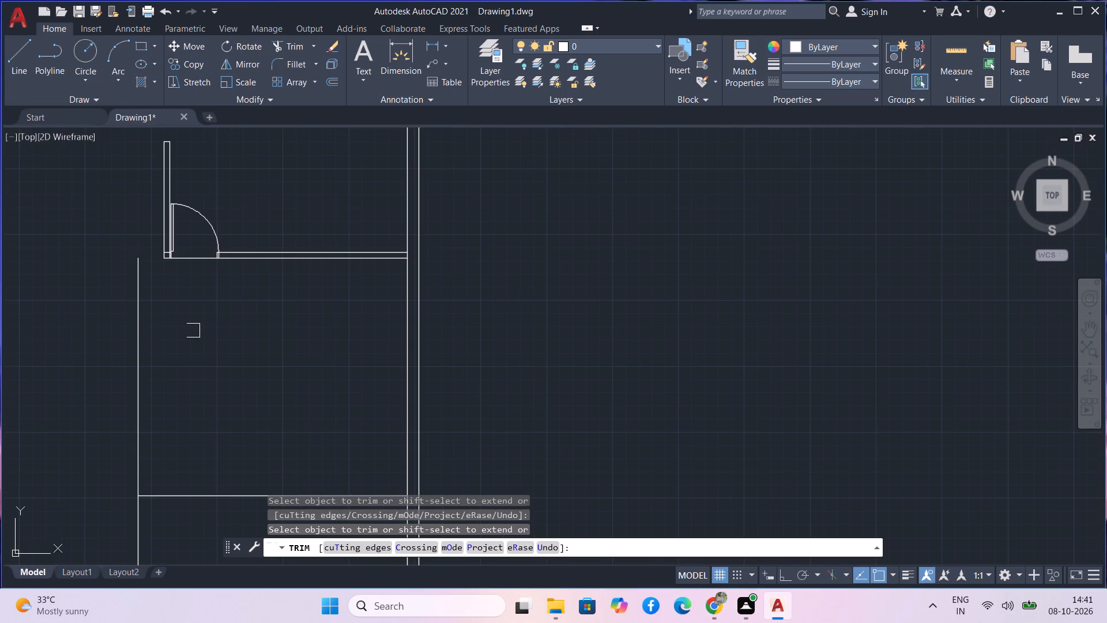
scroll(194, 352, down, 1)
middle_drag(188, 384, 184, 340)
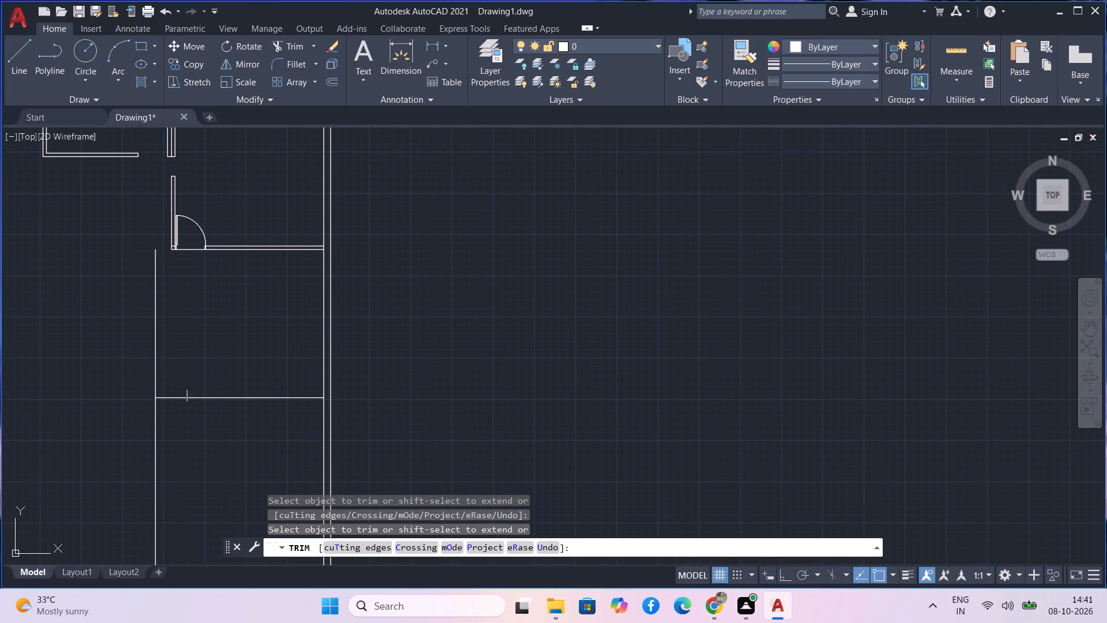
drag(202, 429, 114, 426)
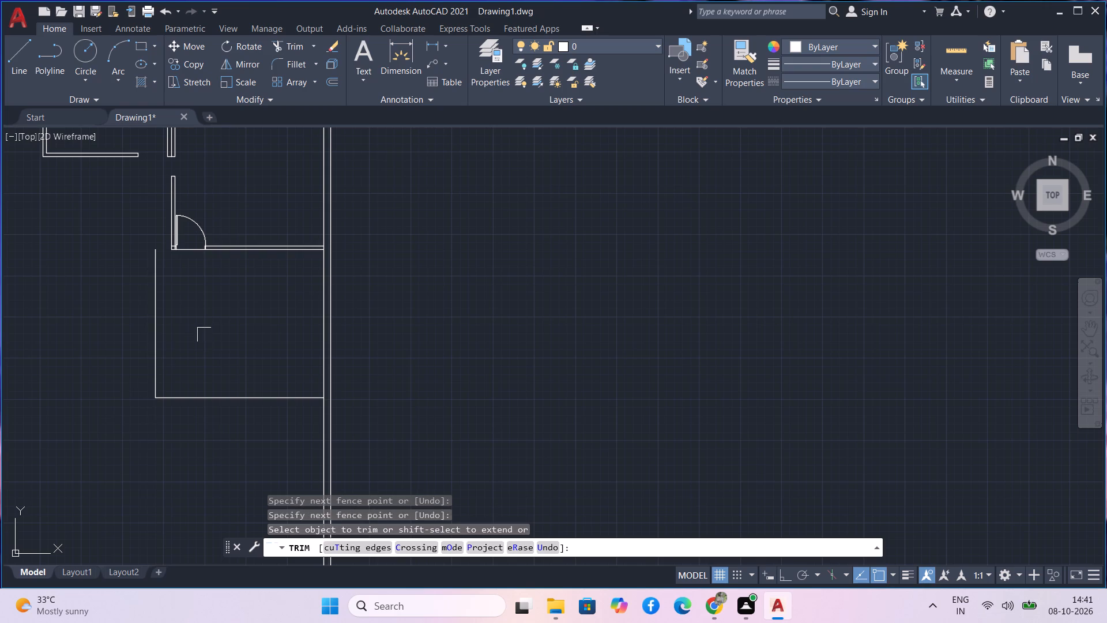
Examine the new room's outline and its northwest corner beside the east room's door.
middle_drag(204, 335, 211, 404)
scroll(175, 331, up, 3)
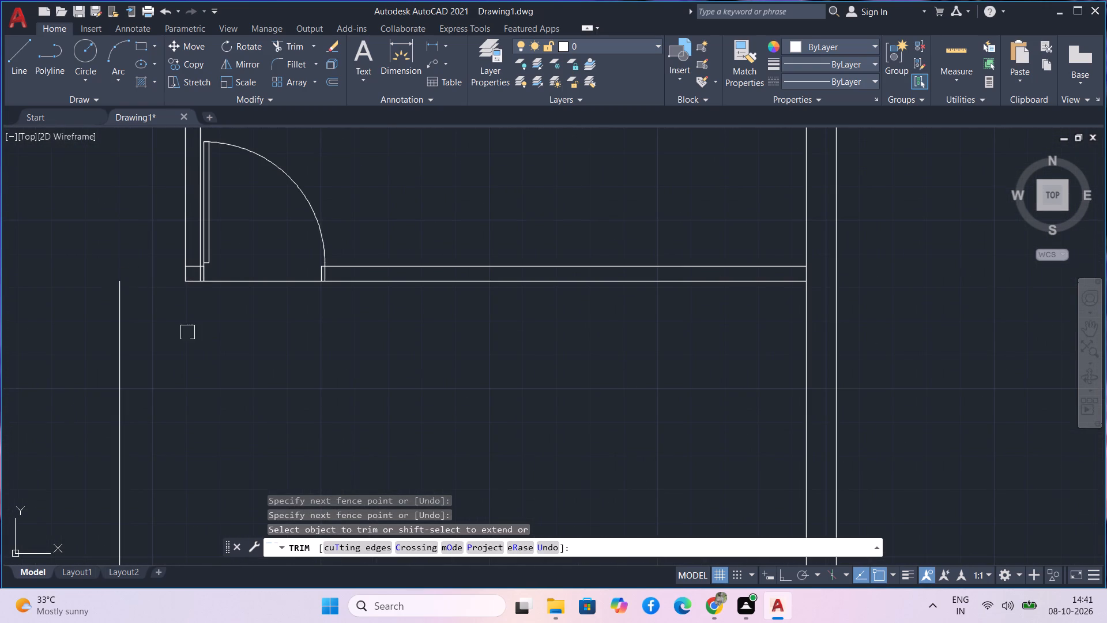
scroll(197, 353, down, 2)
middle_drag(206, 374, 180, 341)
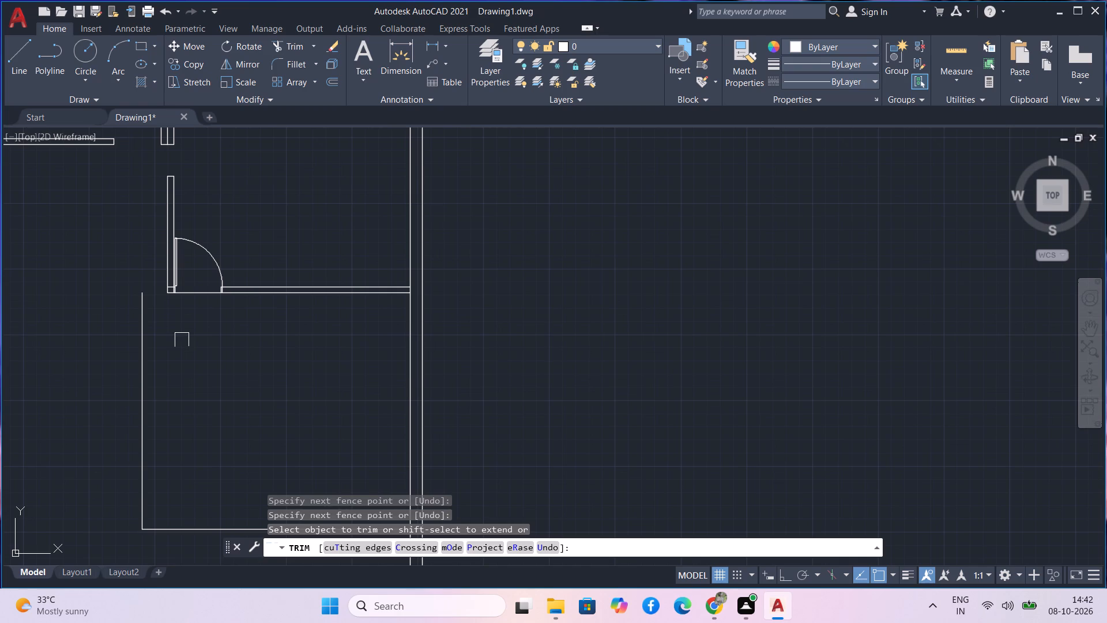
scroll(182, 340, down, 1)
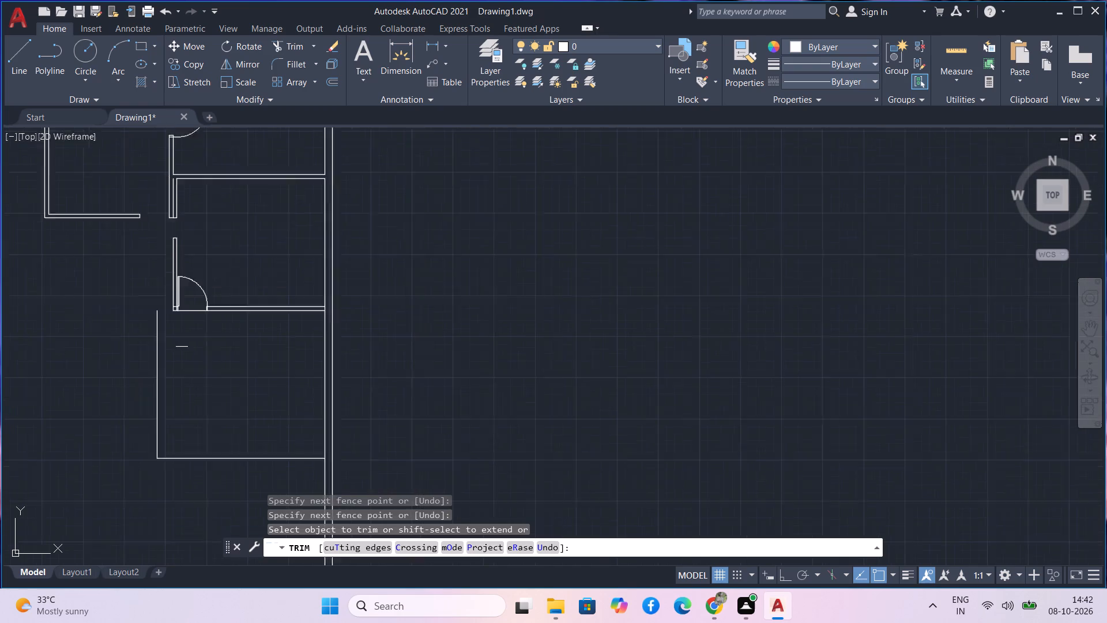
scroll(182, 340, down, 2)
scroll(182, 340, up, 1)
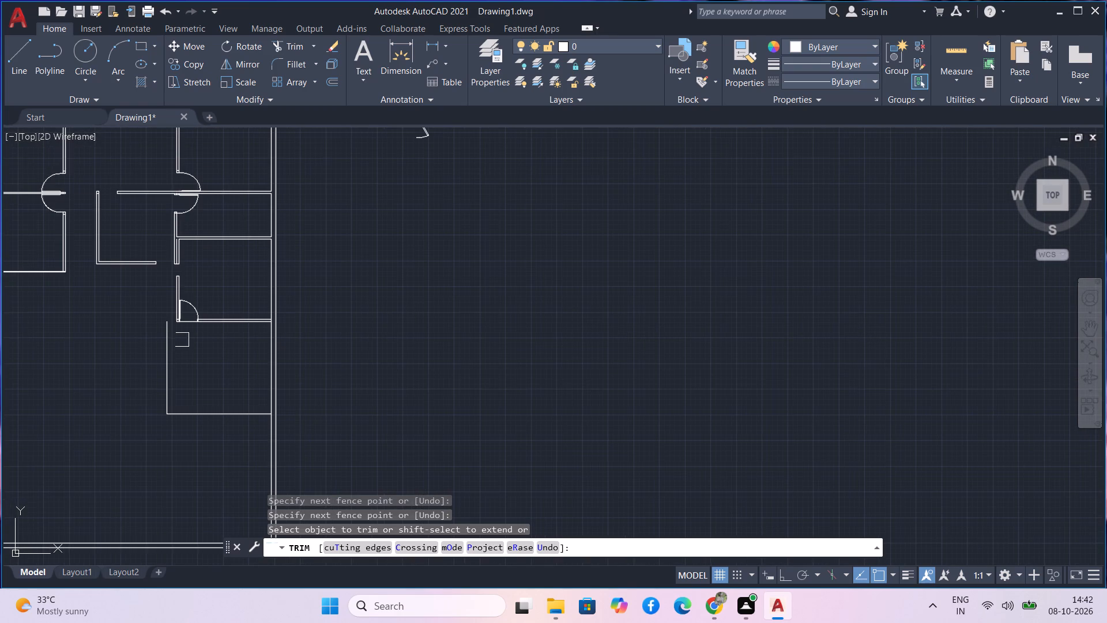
scroll(182, 340, up, 2)
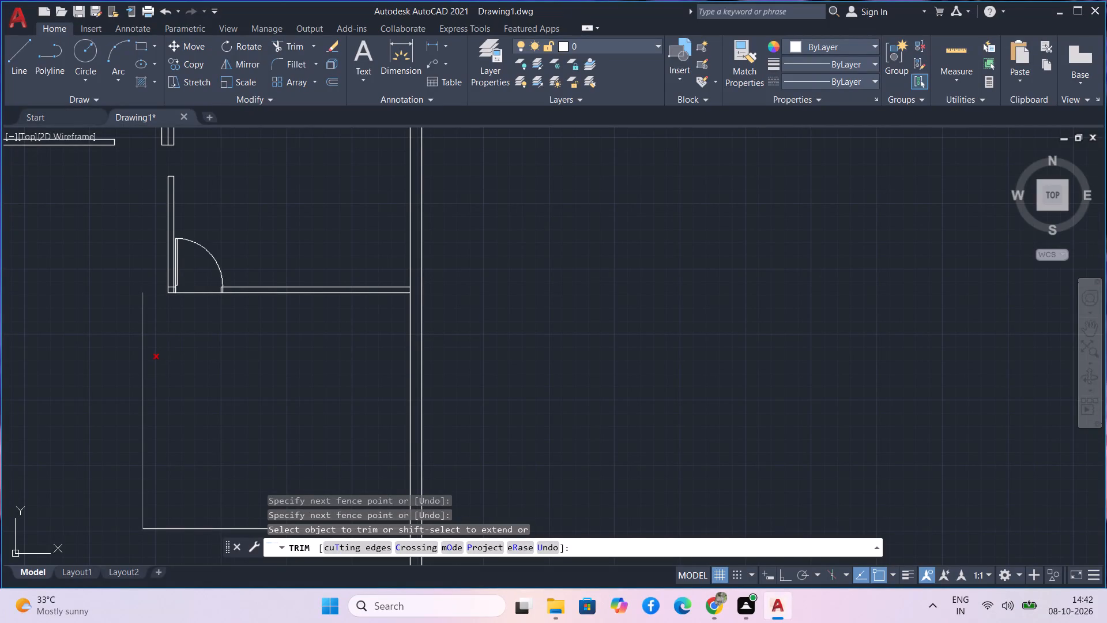
key(Escape)
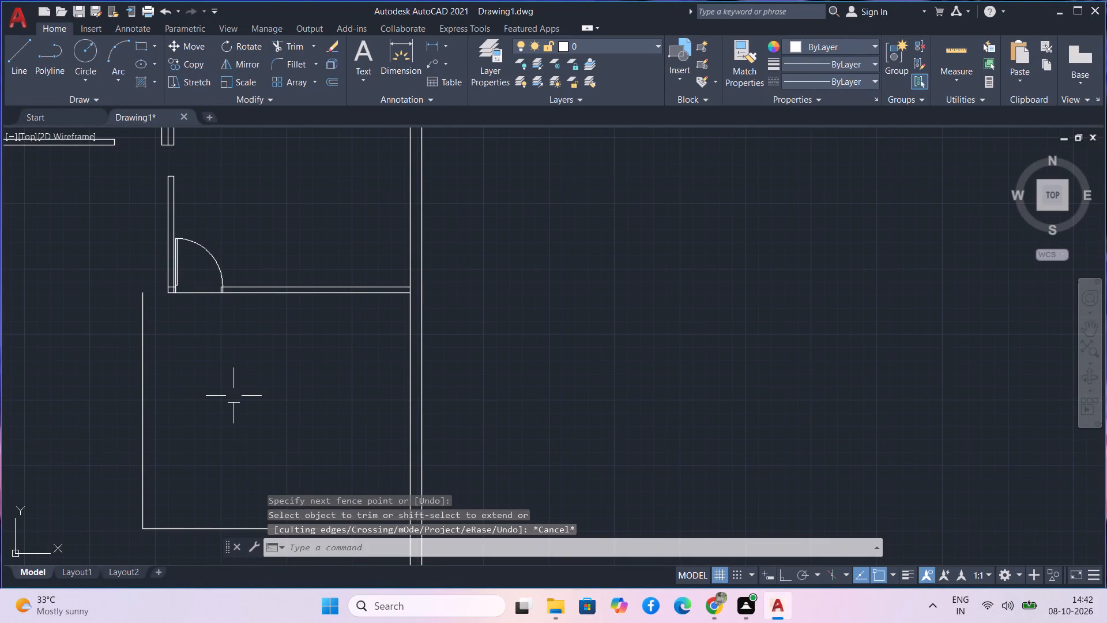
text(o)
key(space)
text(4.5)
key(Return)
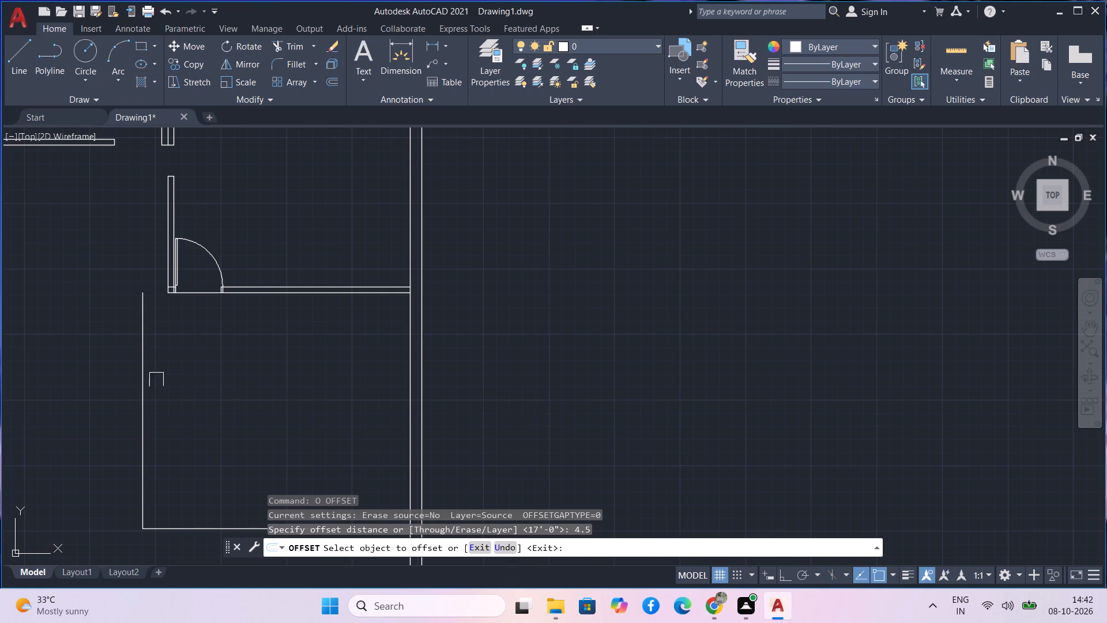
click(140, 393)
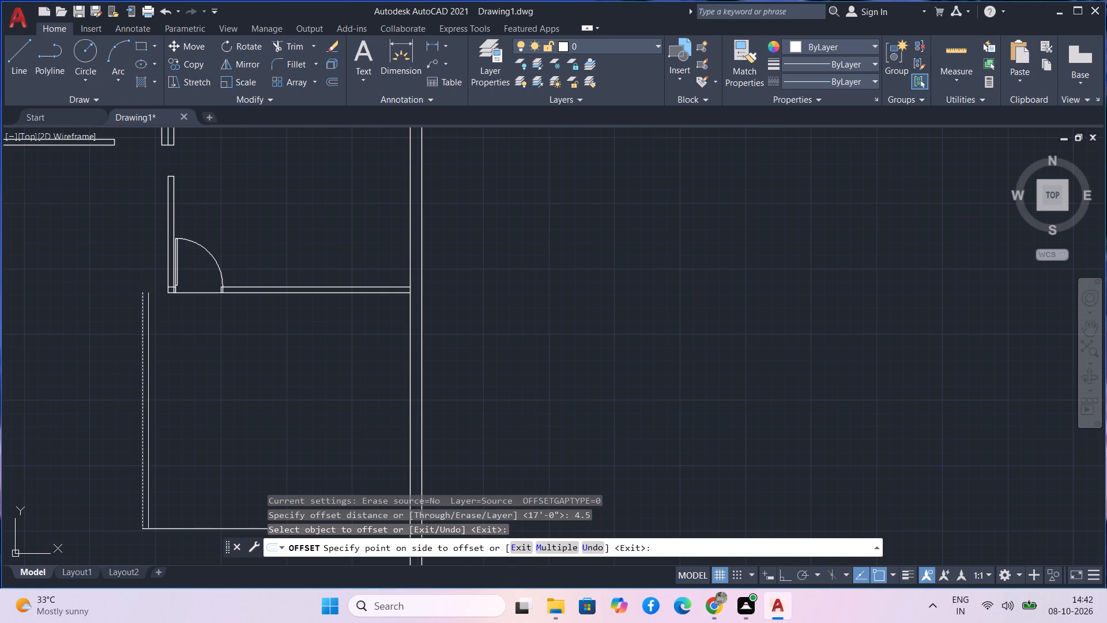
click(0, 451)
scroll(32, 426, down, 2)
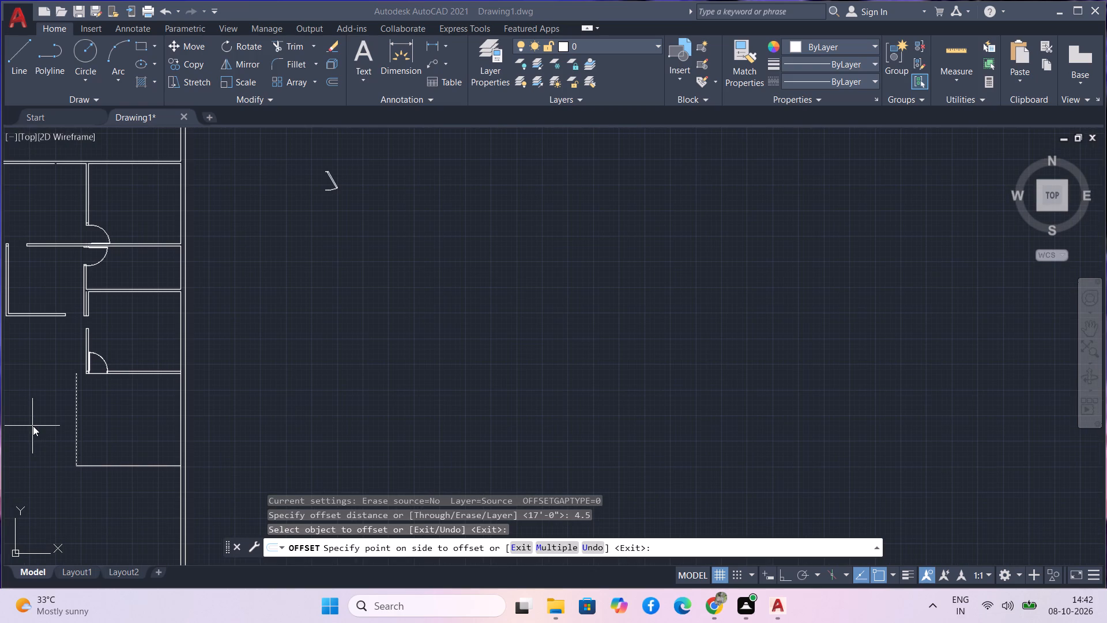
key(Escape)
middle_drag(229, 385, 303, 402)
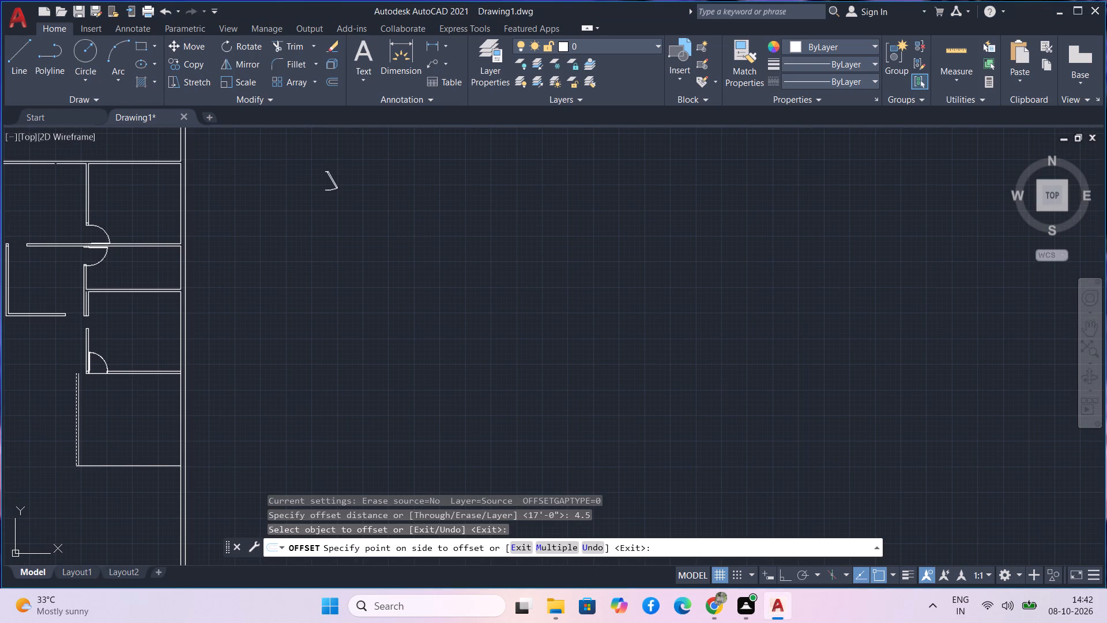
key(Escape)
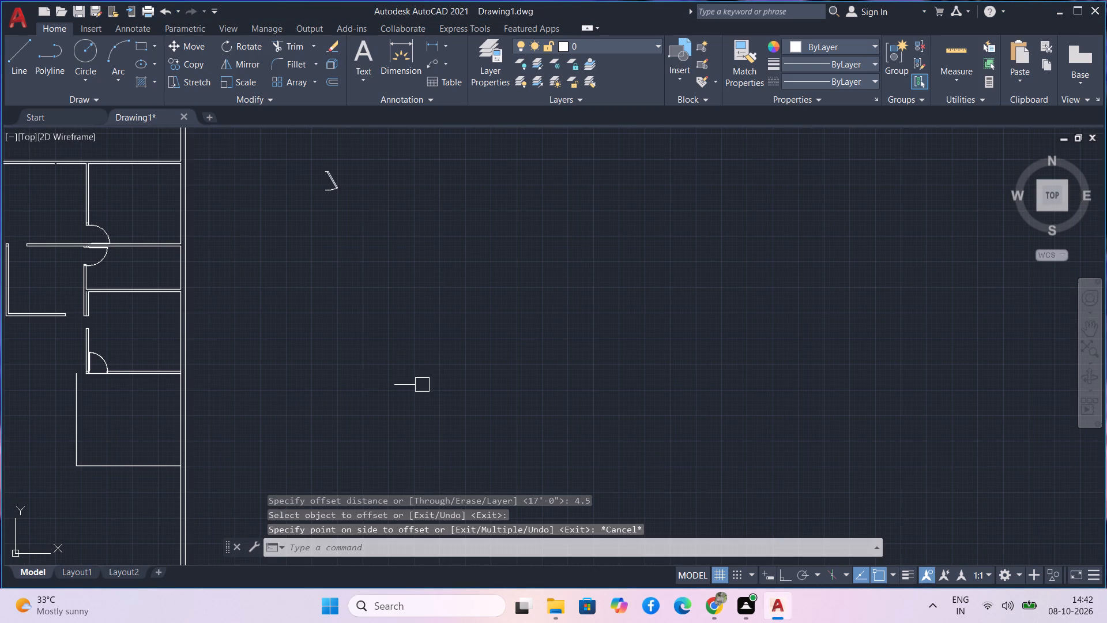
Offset the new room's west line 4.5" outward to the west for the wall thickness.
text(o)
key(space)
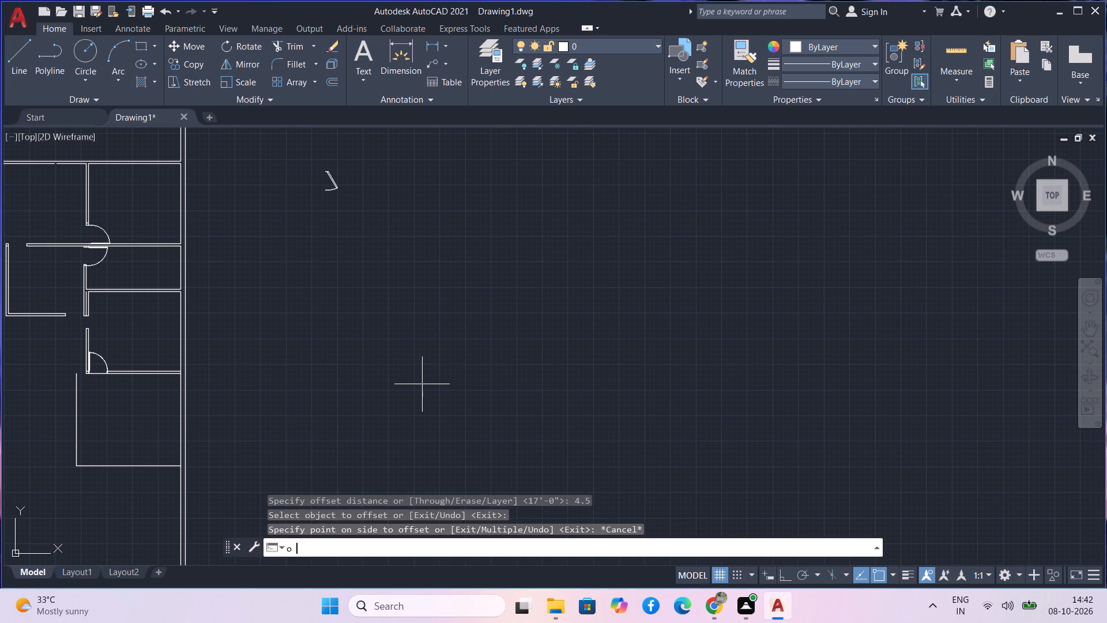
text(4.5)
key(Return)
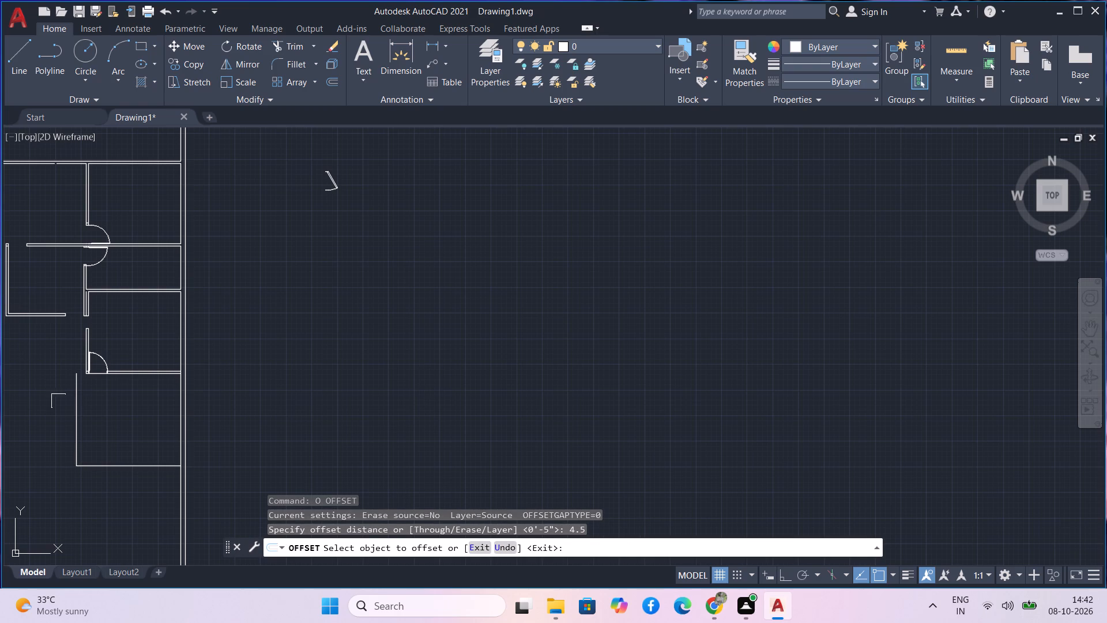
click(77, 420)
click(54, 416)
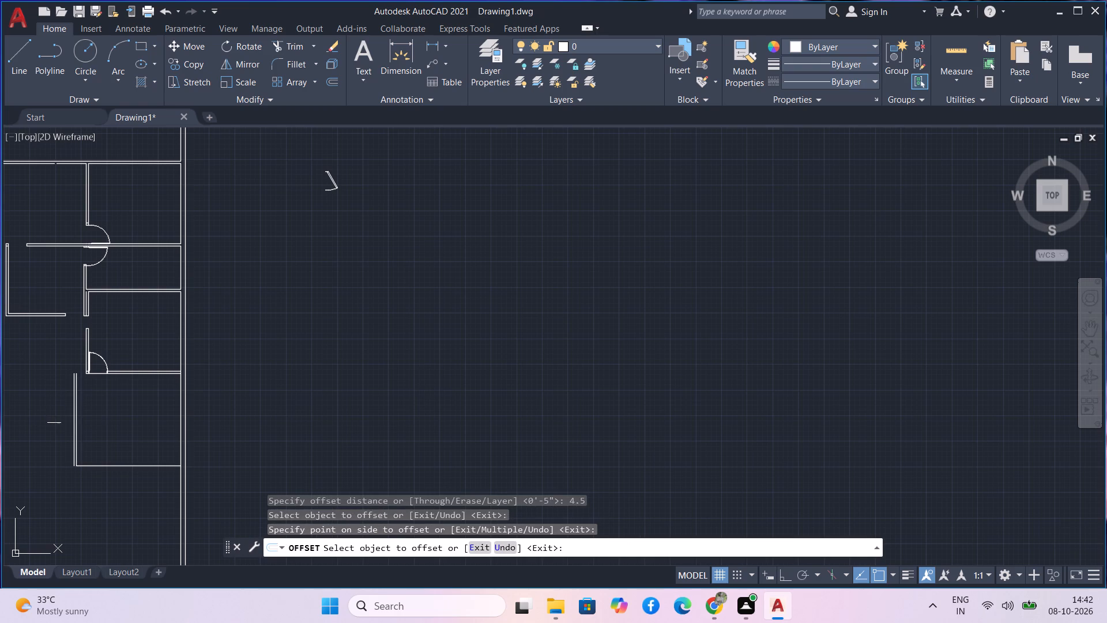
key(Return)
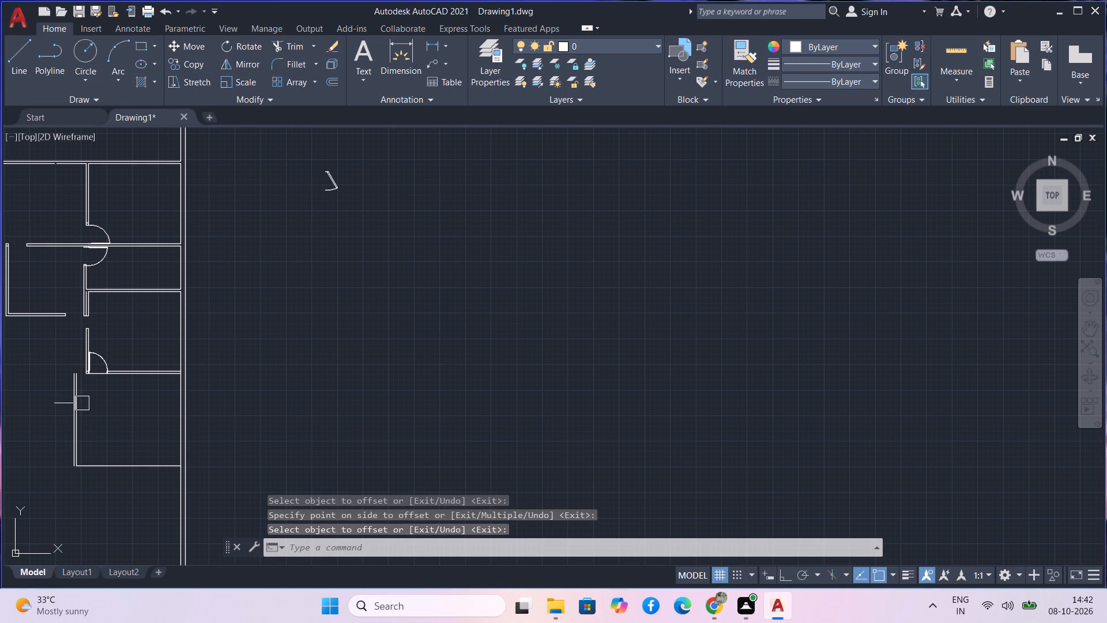
Offset the new room's south line 4.5" outward to the south for the wall thickness.
middle_drag(86, 428, 84, 392)
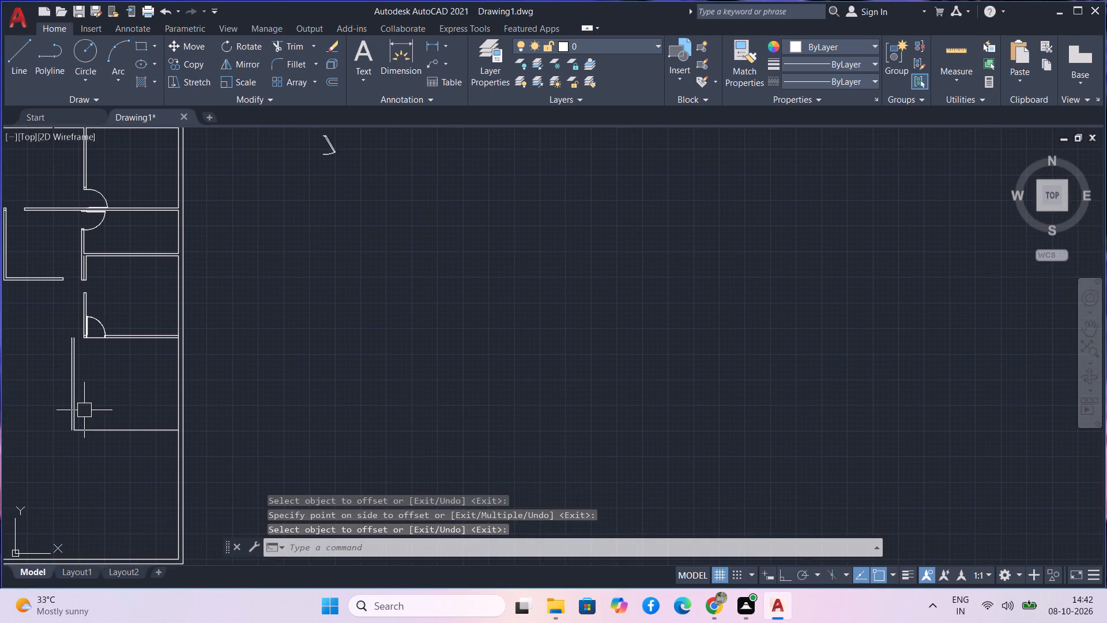
scroll(84, 410, up, 3)
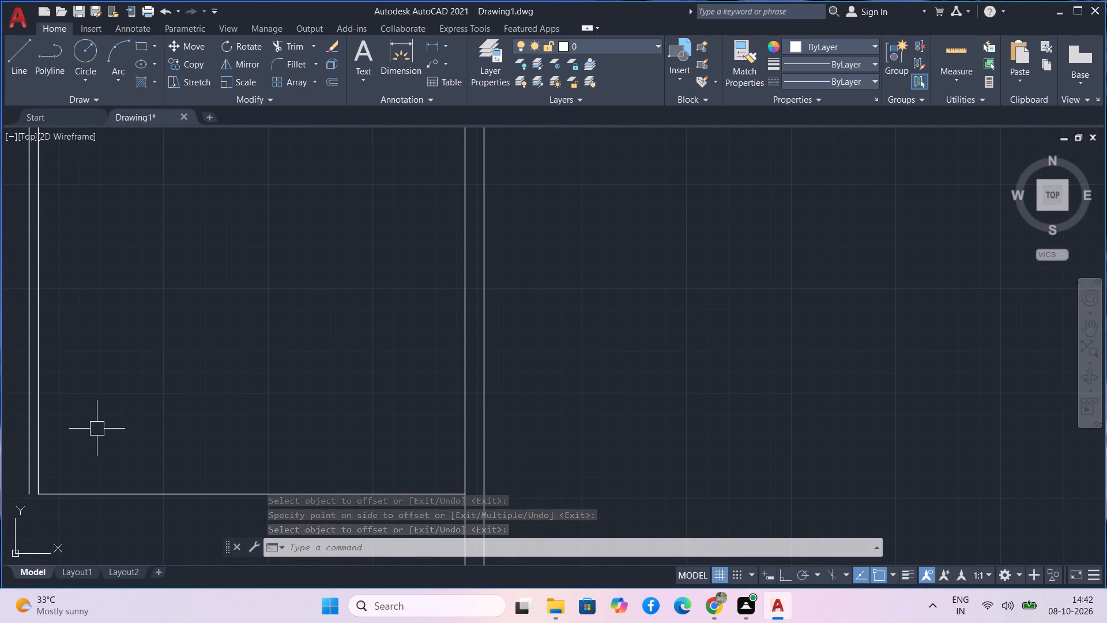
text(o)
key(space)
key(4)
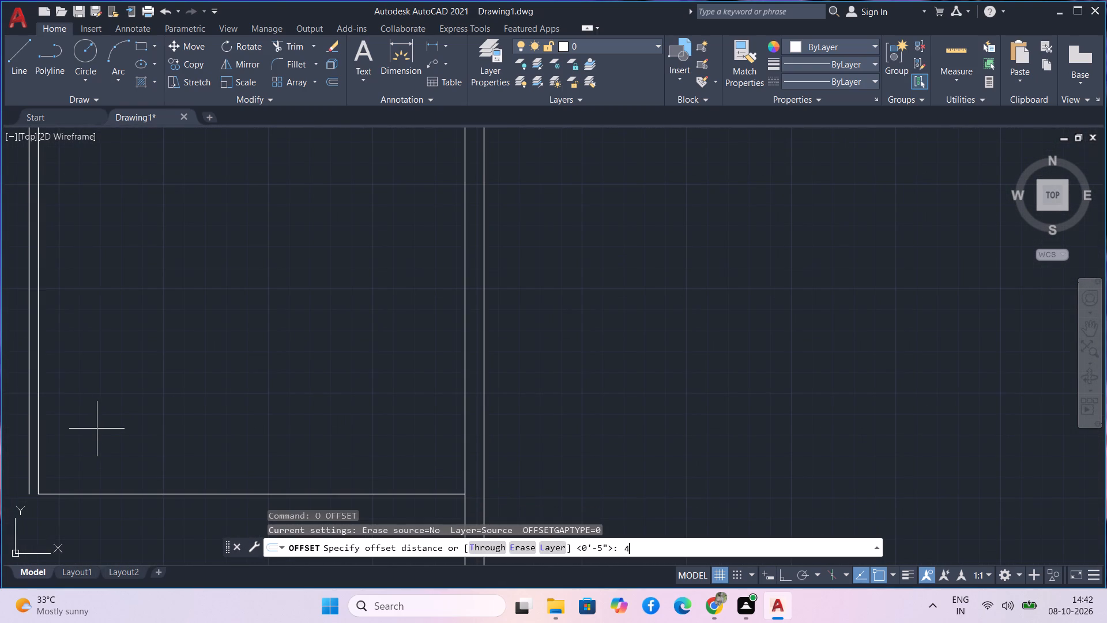
text(.5)
key(Return)
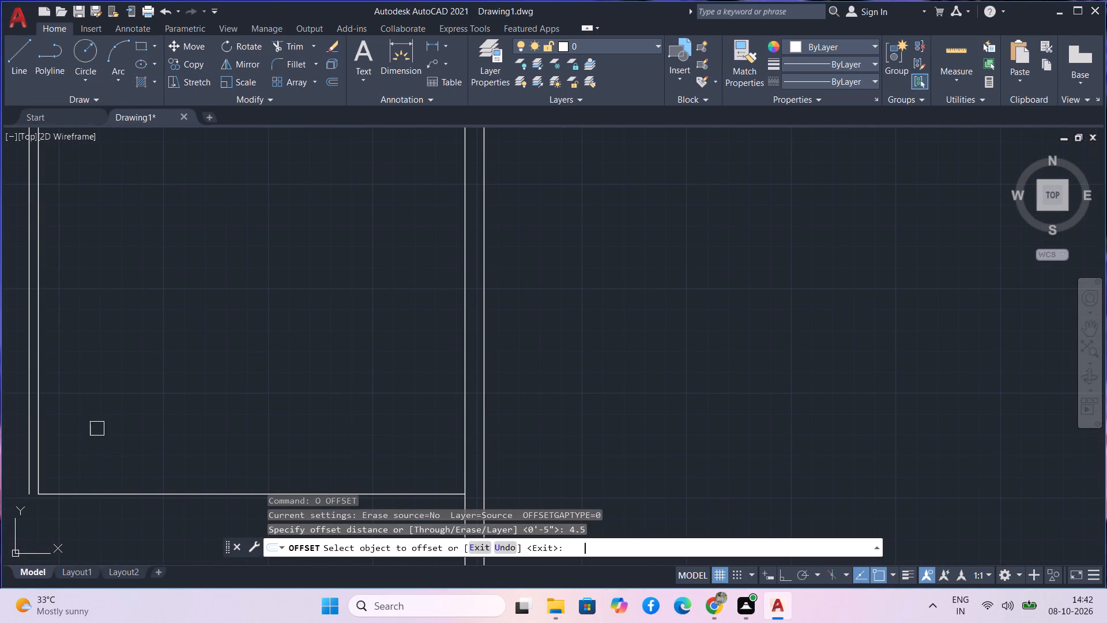
click(109, 498)
click(109, 516)
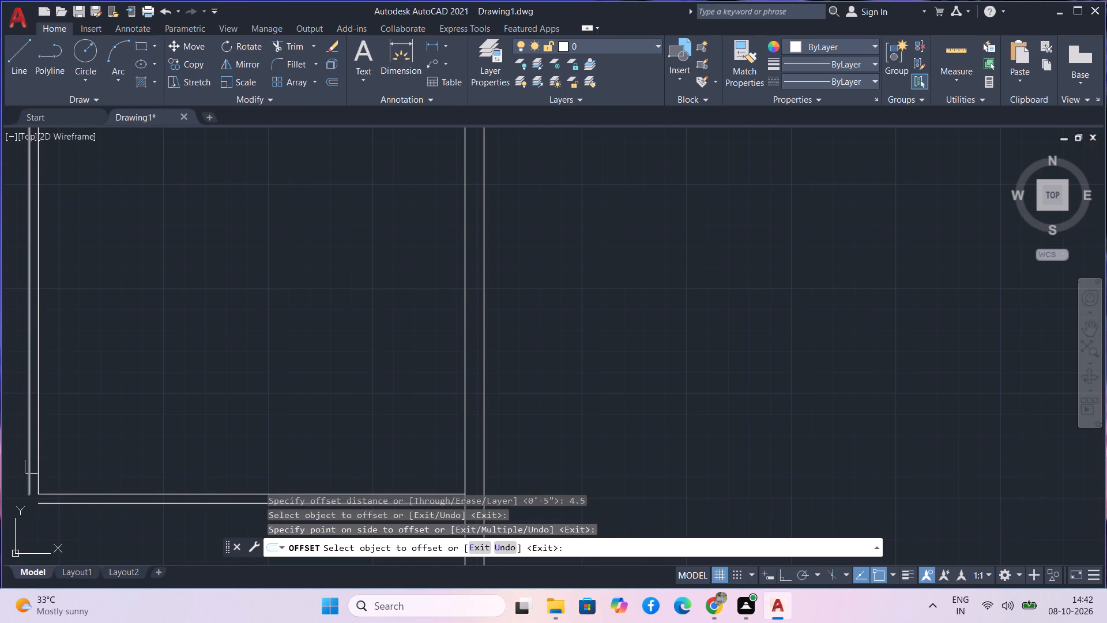
key(Escape)
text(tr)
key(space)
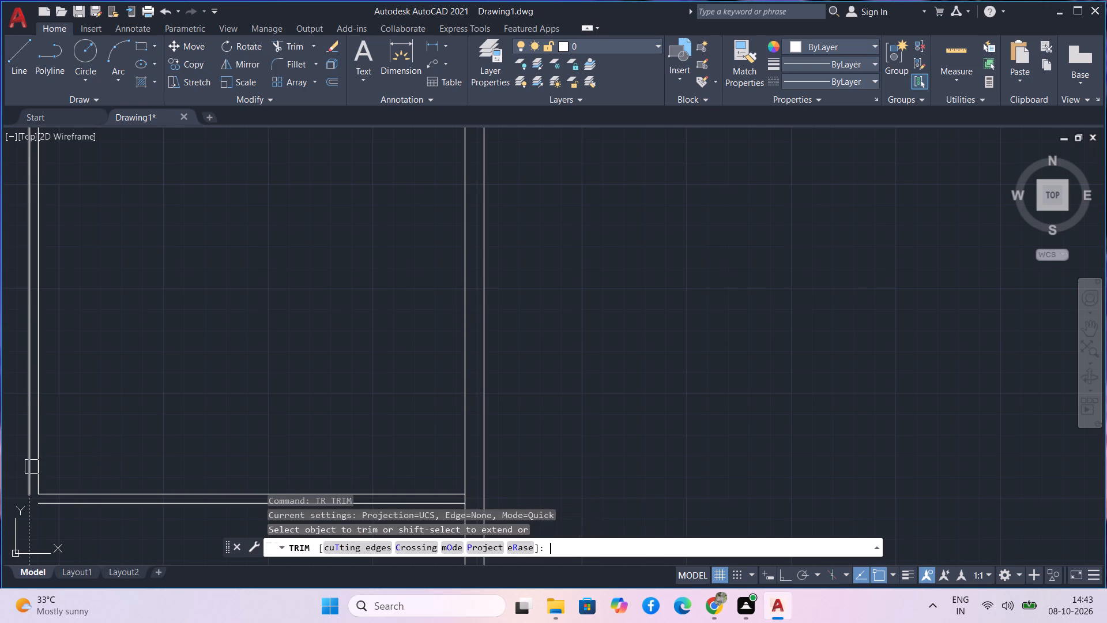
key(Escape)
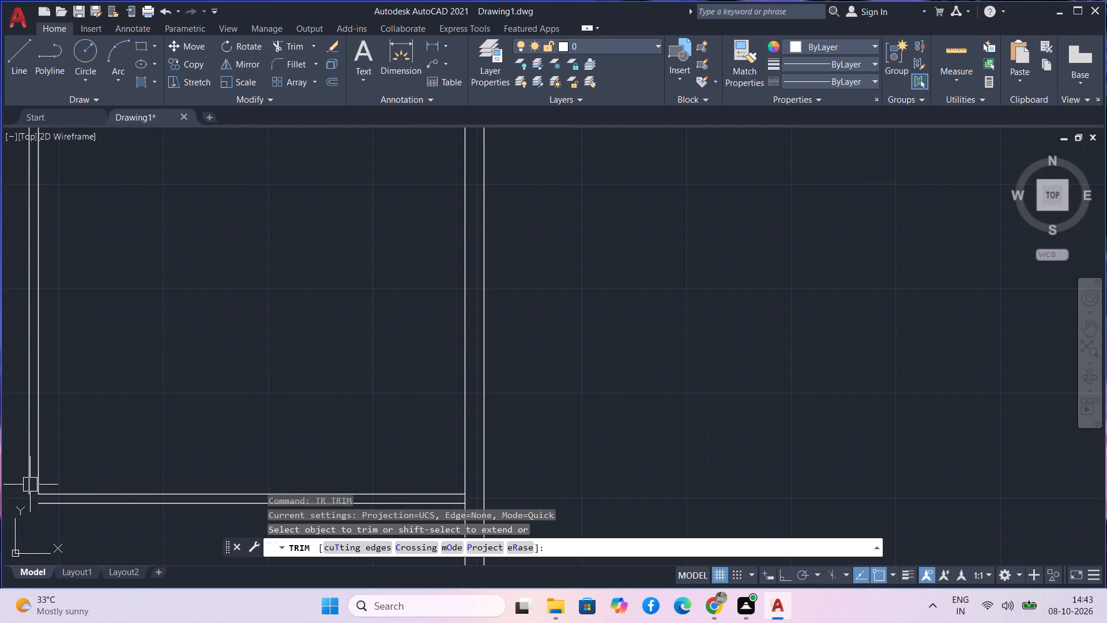
Fillet the outer west and south wall lines with zero radius into a square southwest corner of the new room.
text(f)
key(space)
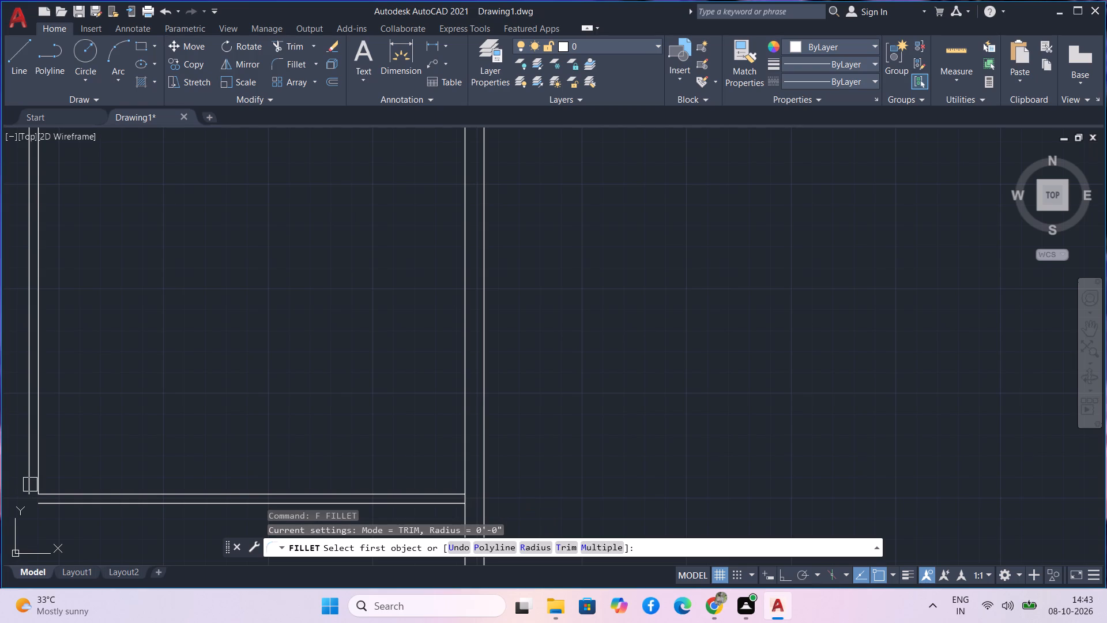
click(26, 476)
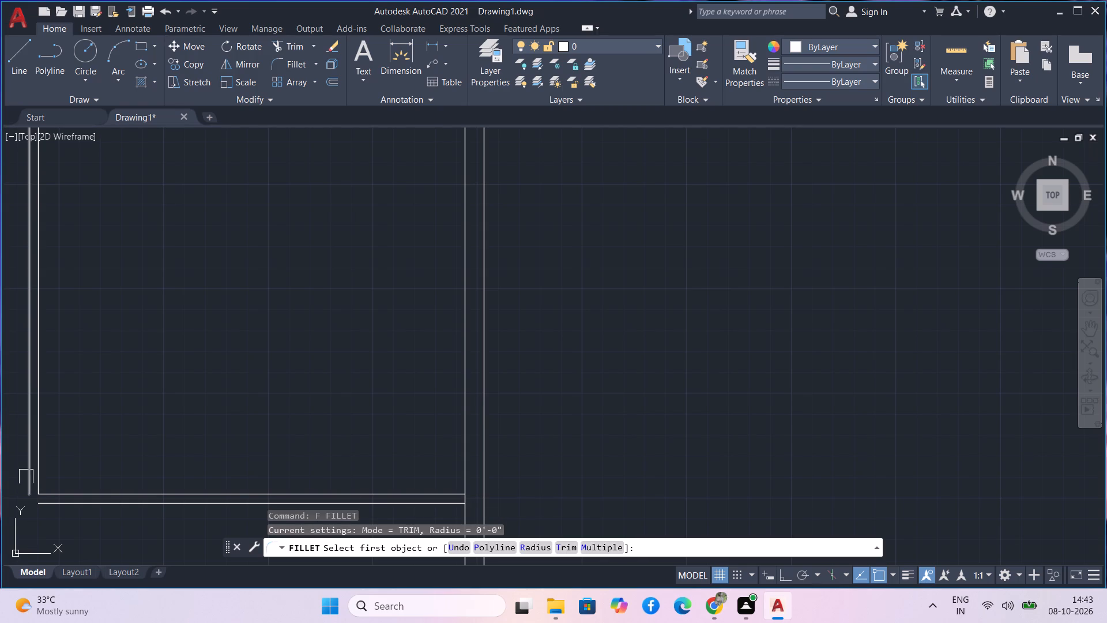
click(40, 506)
scroll(50, 501, down, 3)
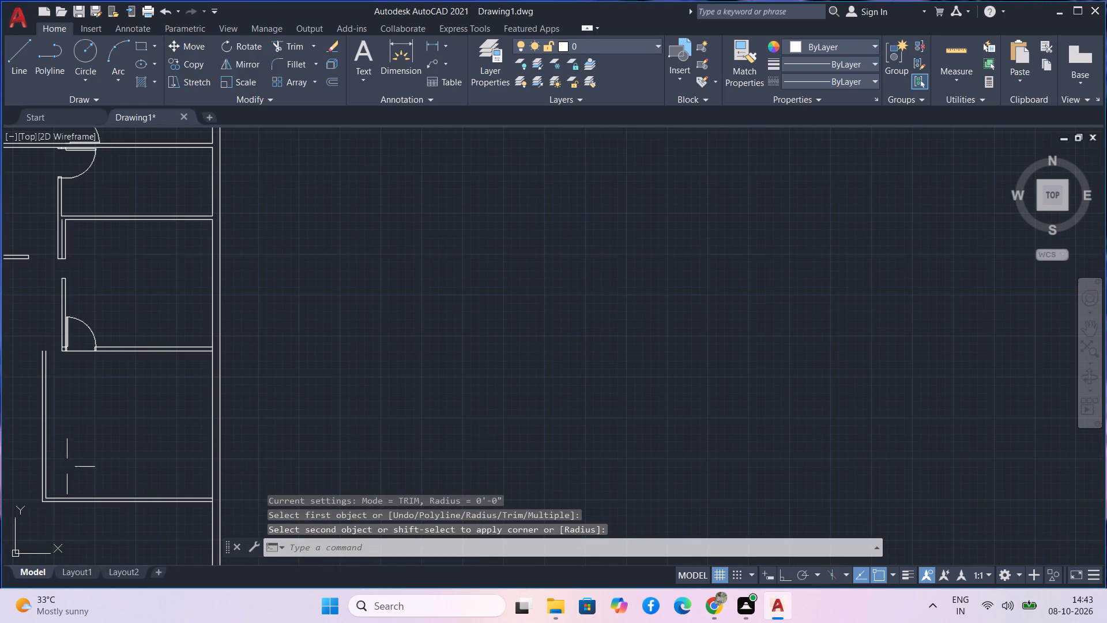
middle_drag(80, 442, 93, 460)
key(Escape)
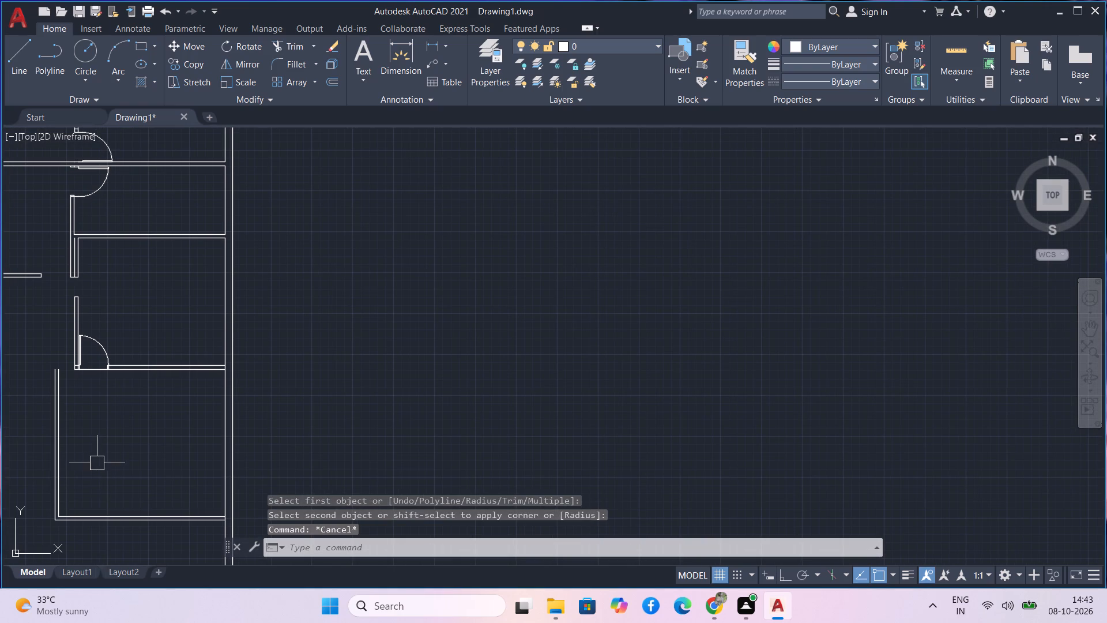
middle_drag(94, 457, 232, 392)
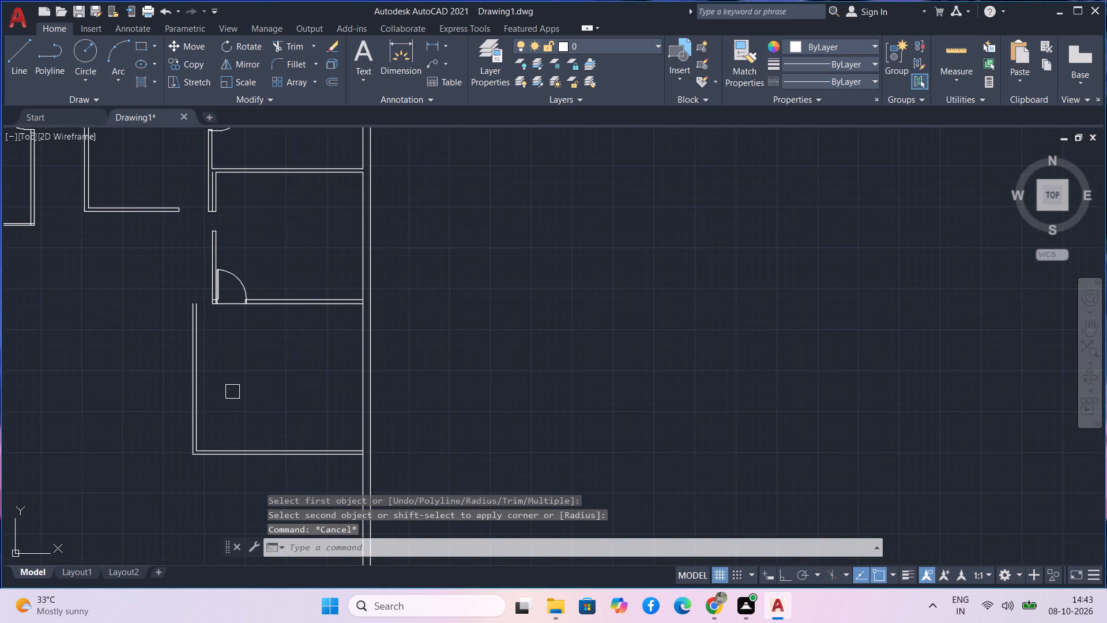
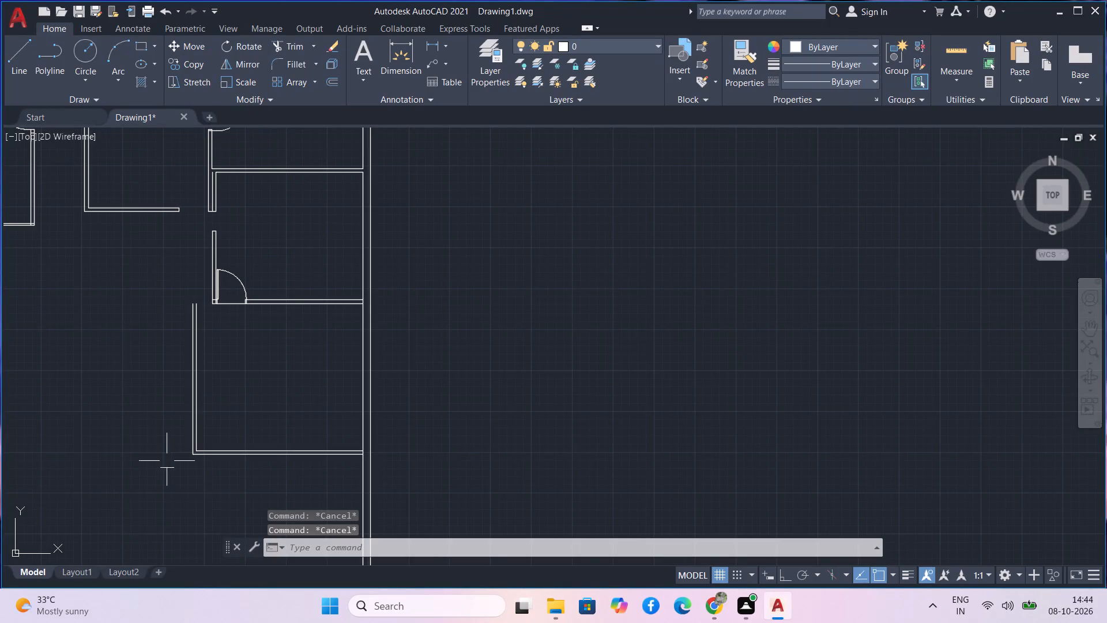
Extend the new room's inner south wall line west to meet the outer west wall line.
scroll(189, 452, up, 2)
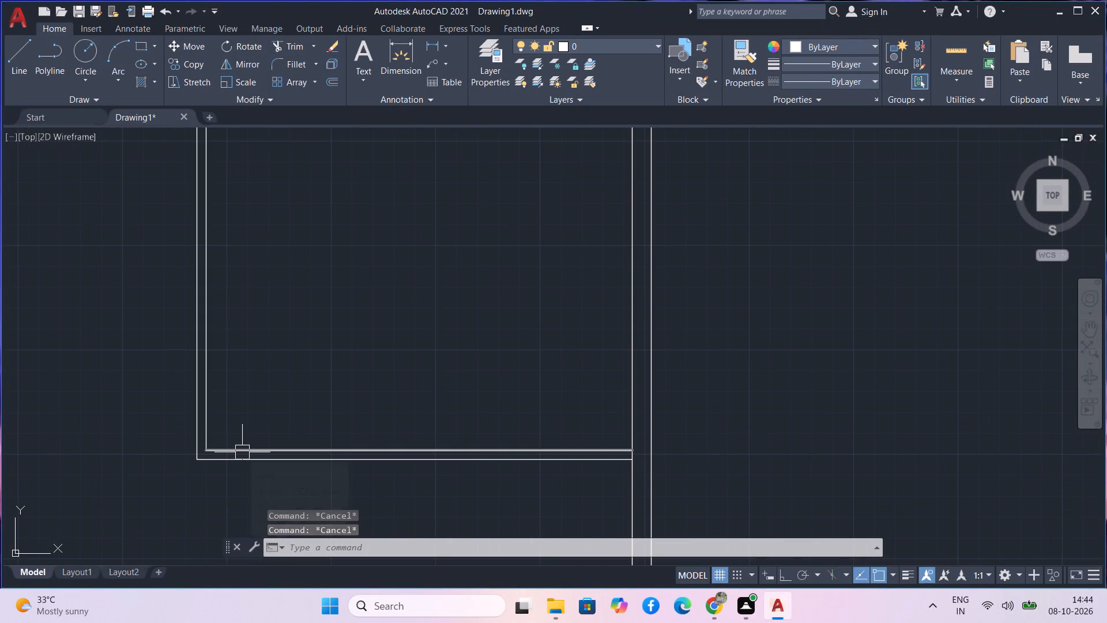
text(ex)
key(space)
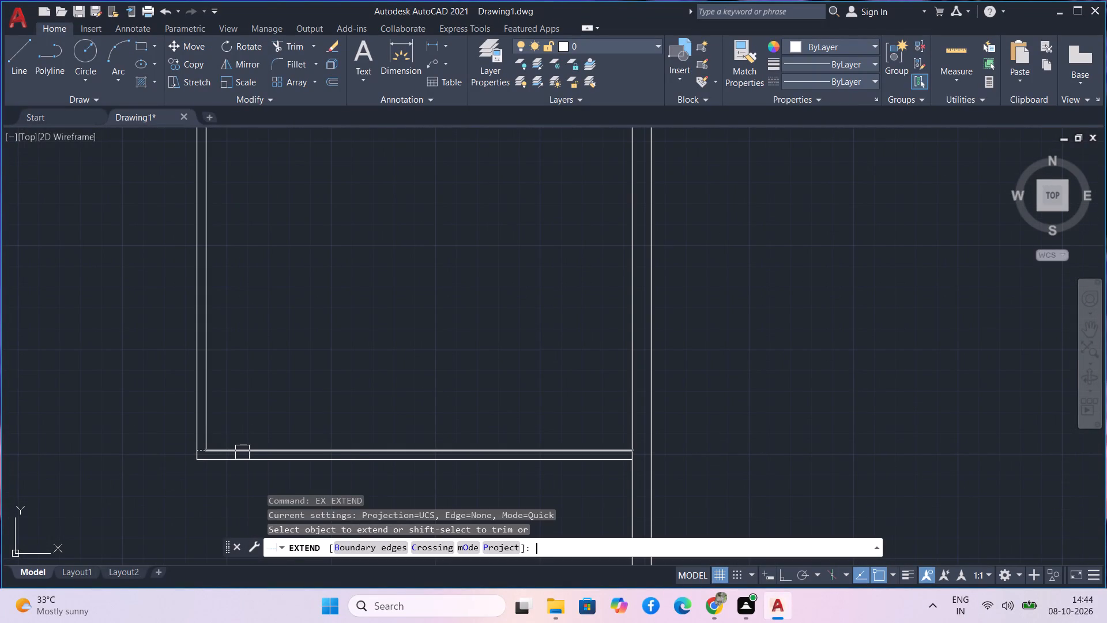
click(242, 452)
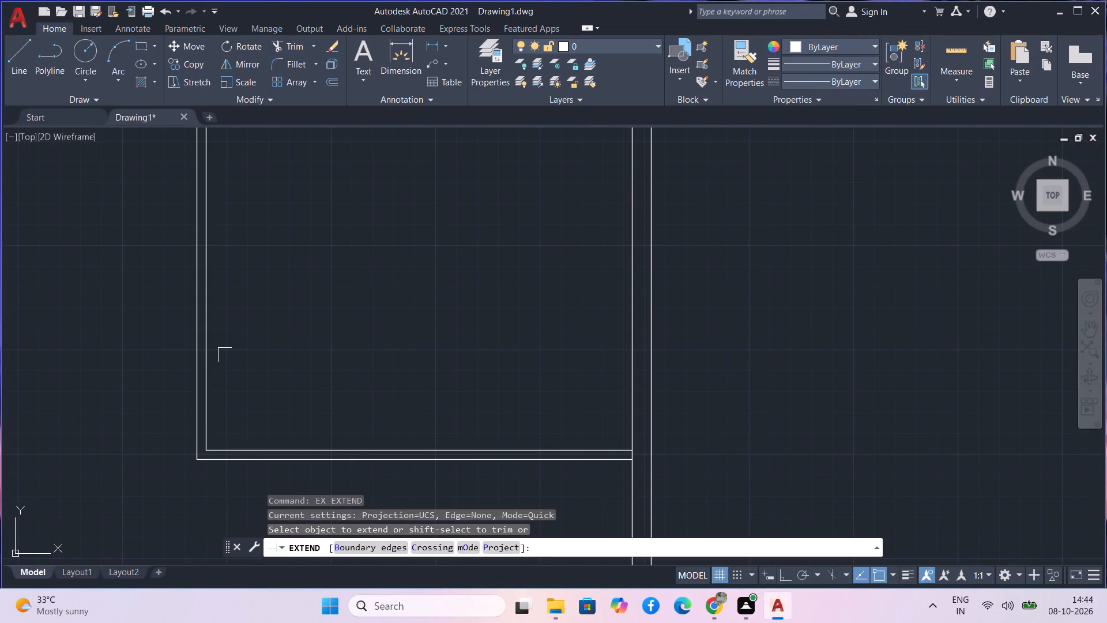
click(220, 448)
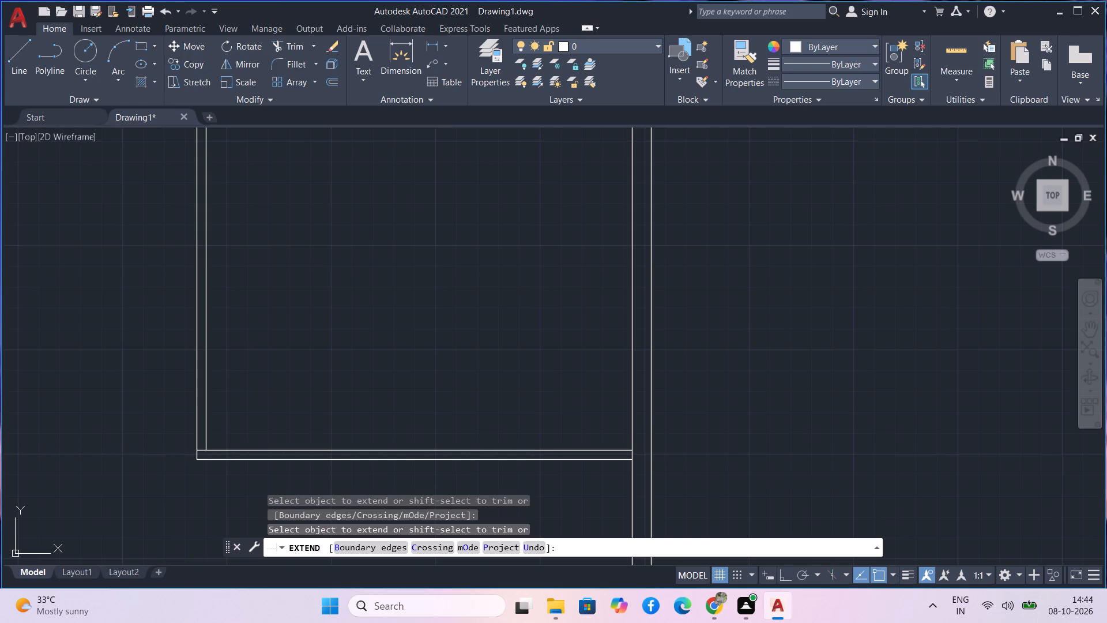
key(Escape)
Extend the lower line of the east room's south wall west to the new room's outer west wall line.
middle_drag(256, 343, 246, 447)
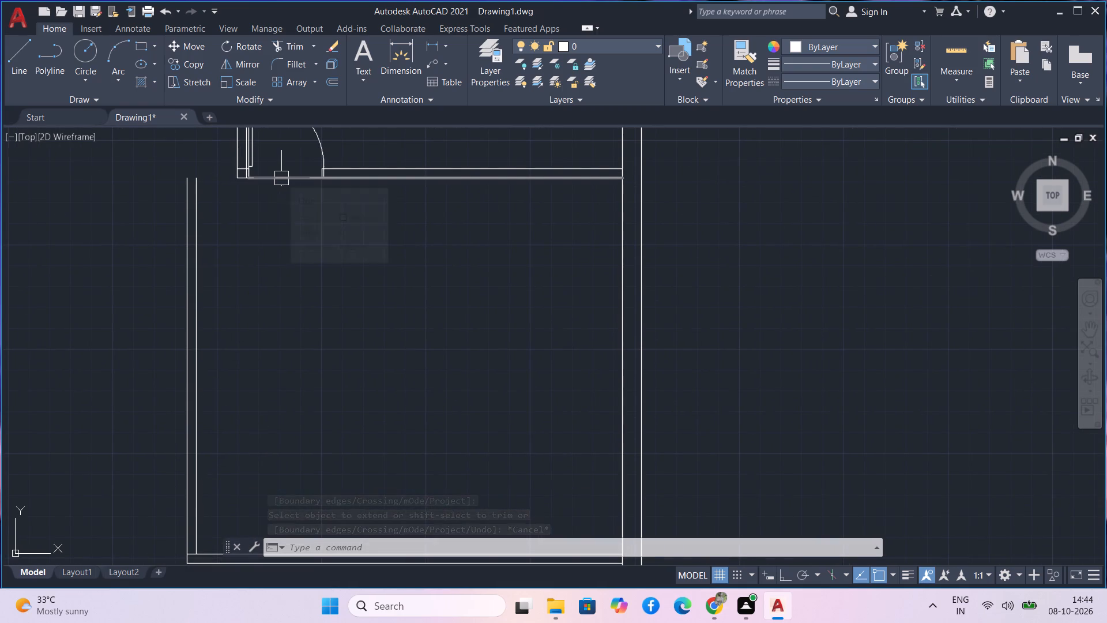
text(ex)
key(space)
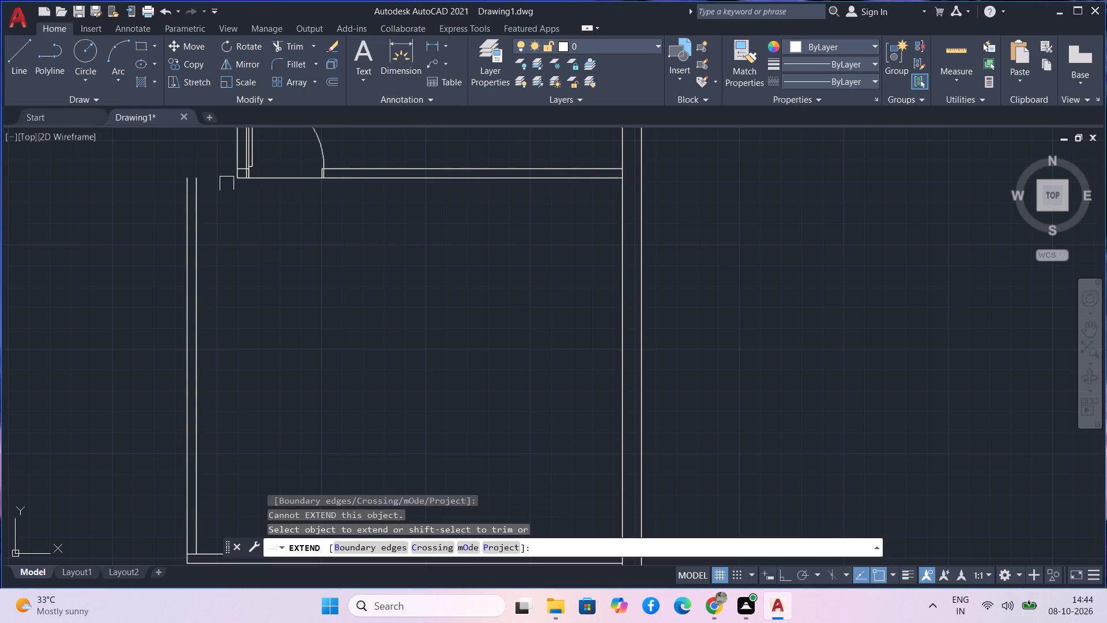
scroll(235, 182, up, 3)
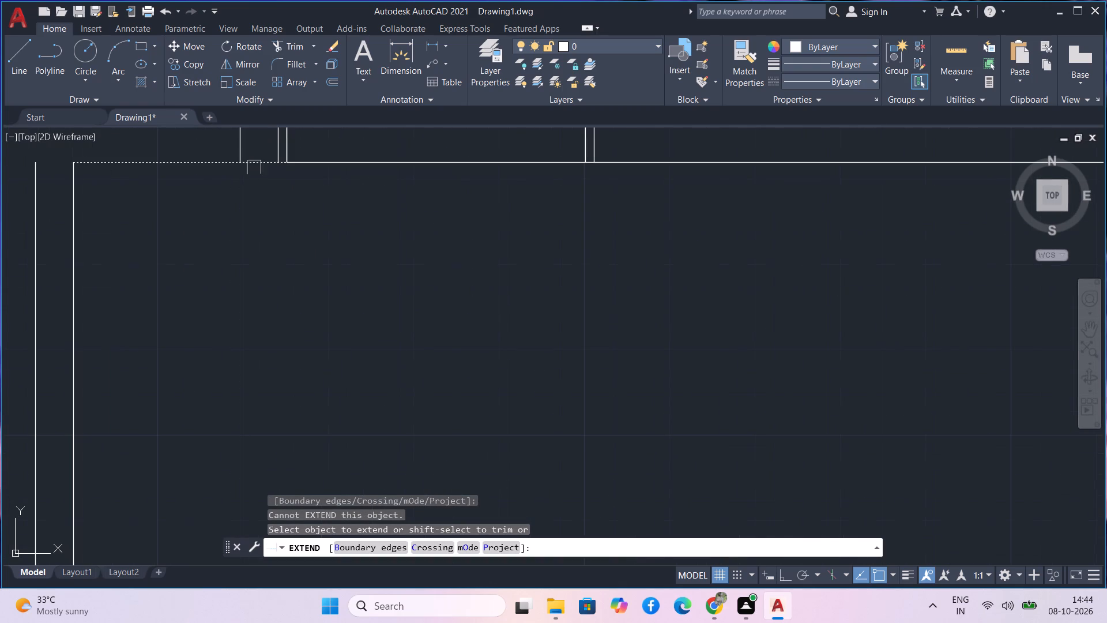
click(254, 167)
scroll(243, 237, down, 2)
key(Escape)
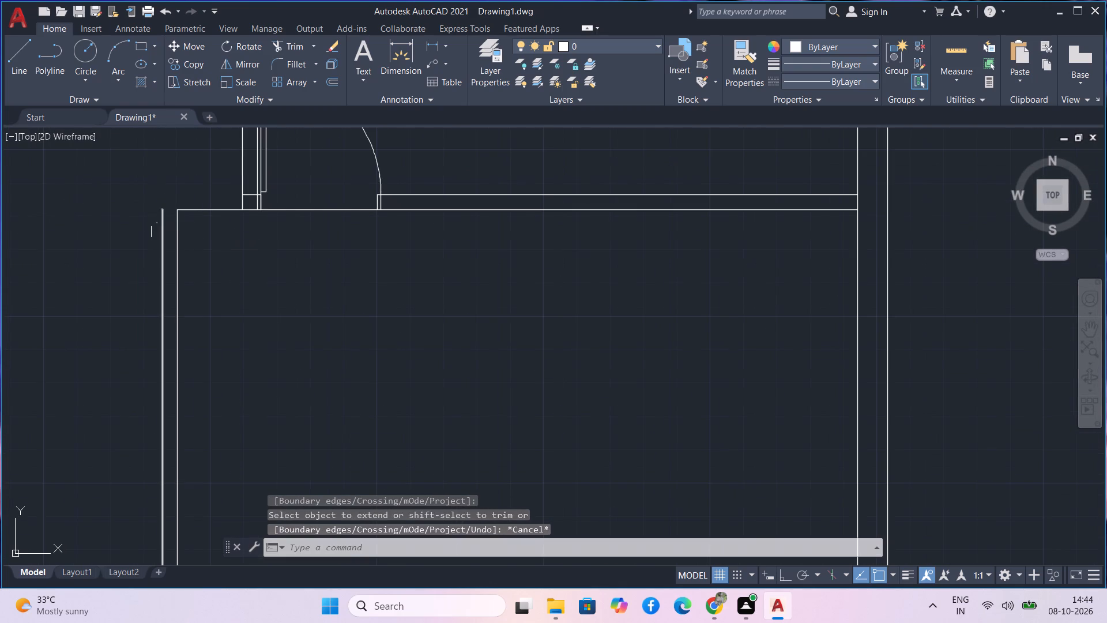
text(ex)
key(space)
click(193, 214)
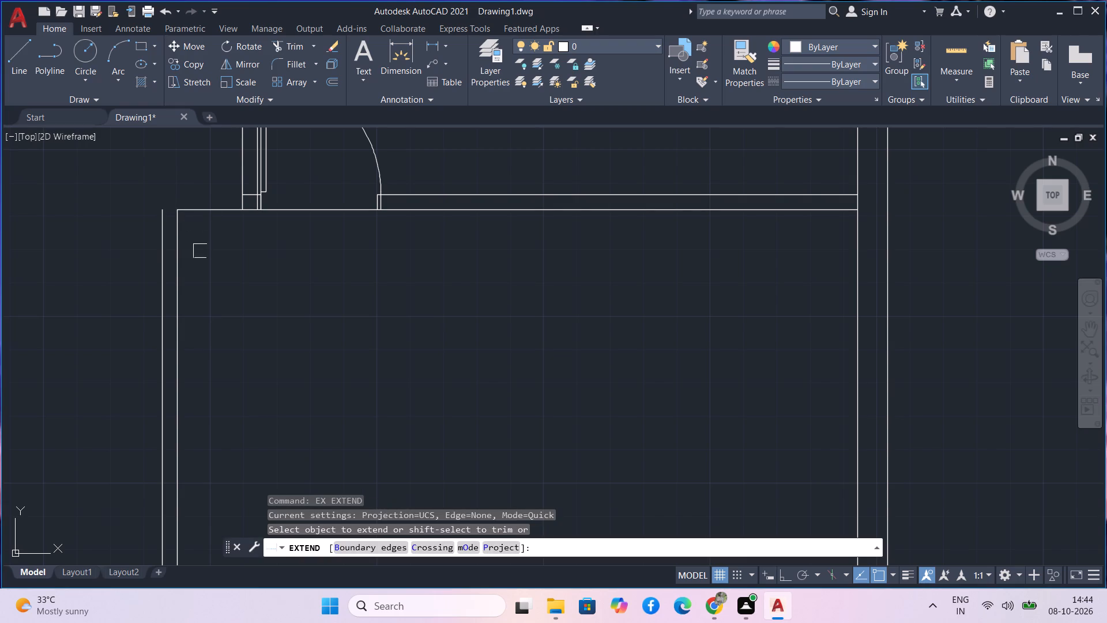
click(200, 215)
scroll(205, 254, down, 1)
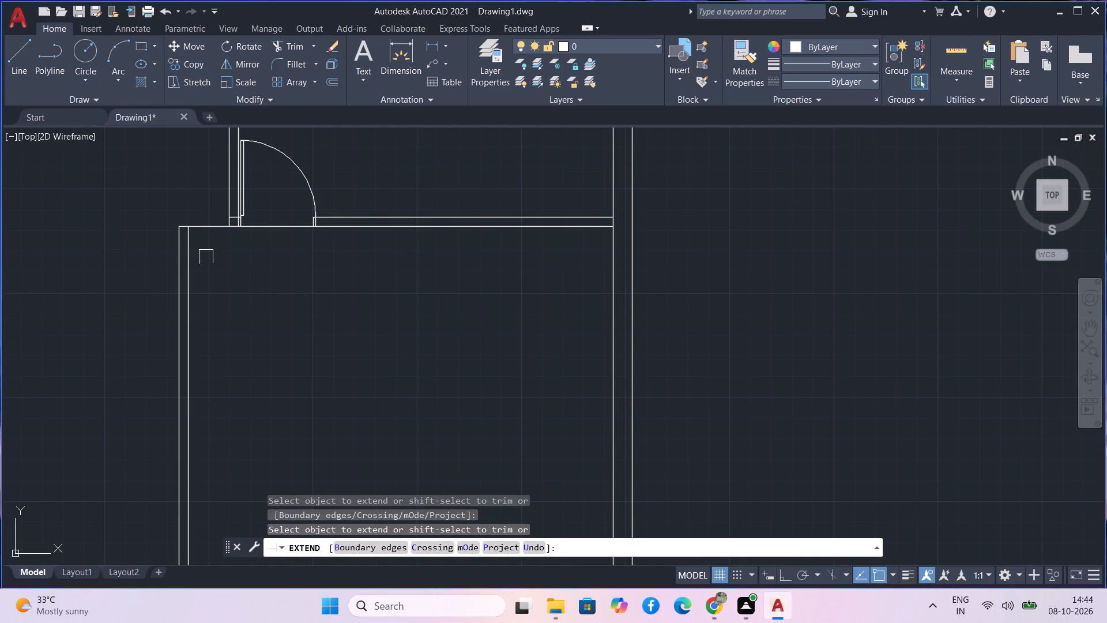
key(Escape)
Trim the extended wall line out of the door opening in the east room's south wall.
text(tr)
key(space)
drag(239, 244, 274, 205)
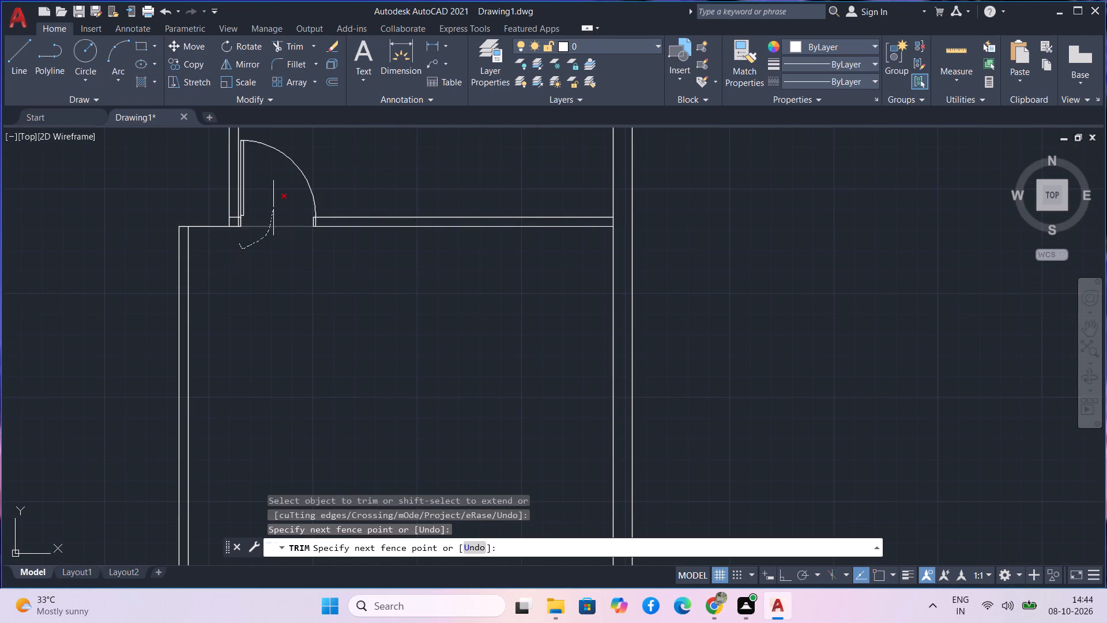
drag(274, 205, 274, 200)
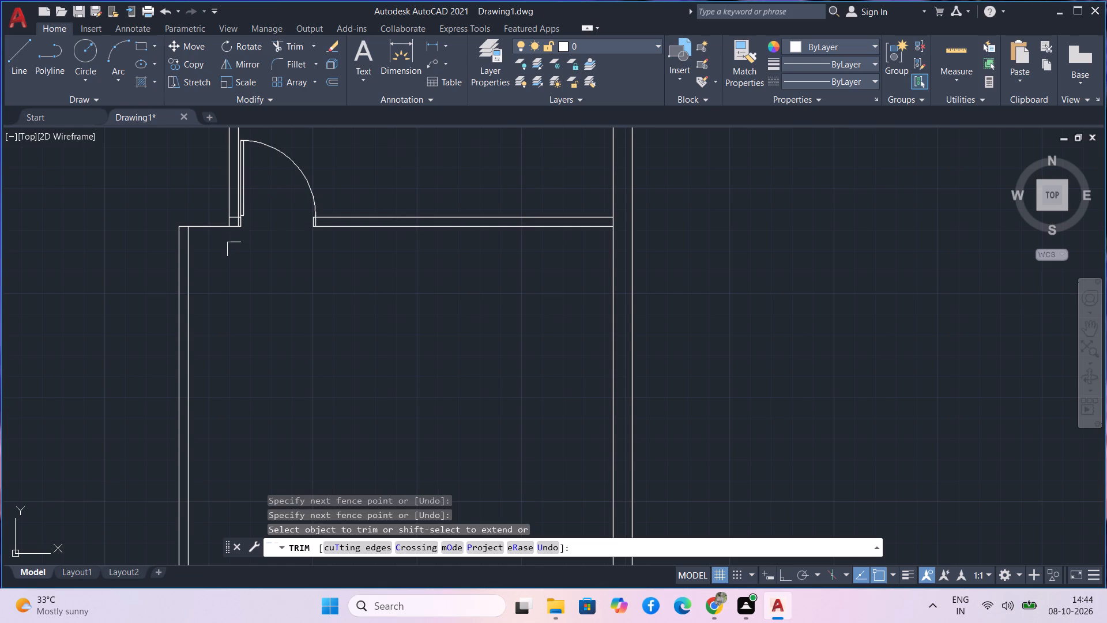
middle_drag(222, 245, 184, 208)
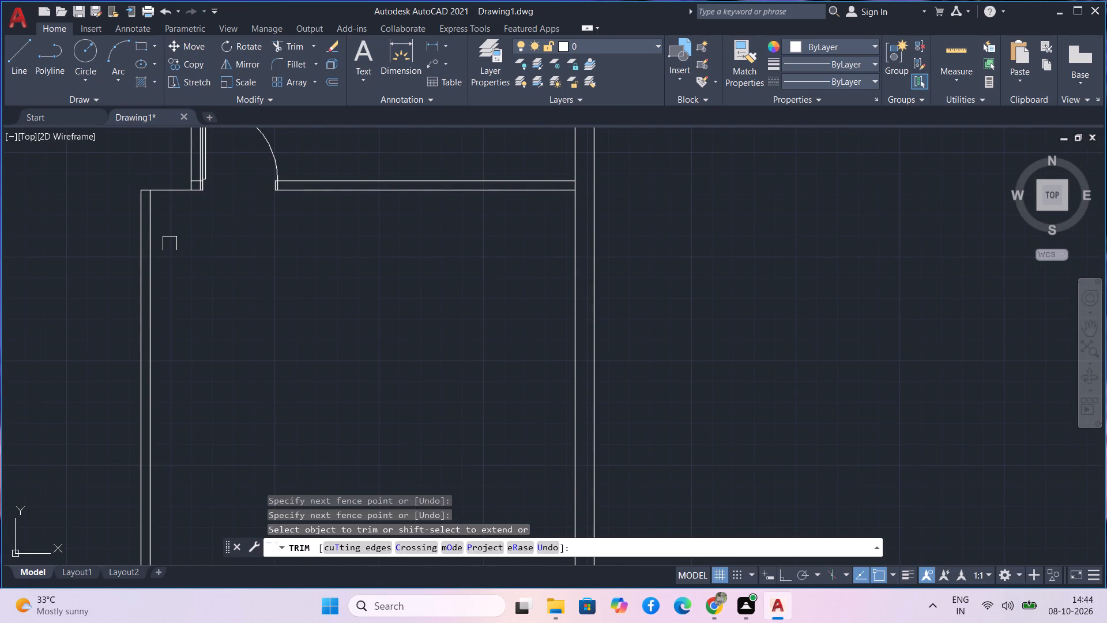
scroll(170, 245, down, 1)
middle_click(170, 245)
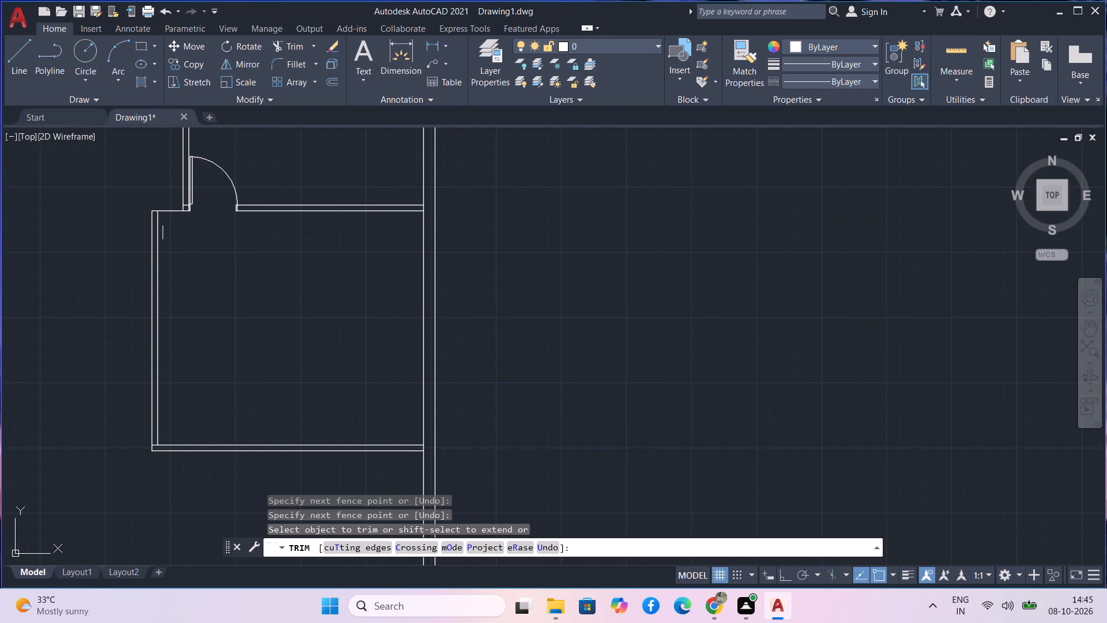
scroll(170, 232, up, 1)
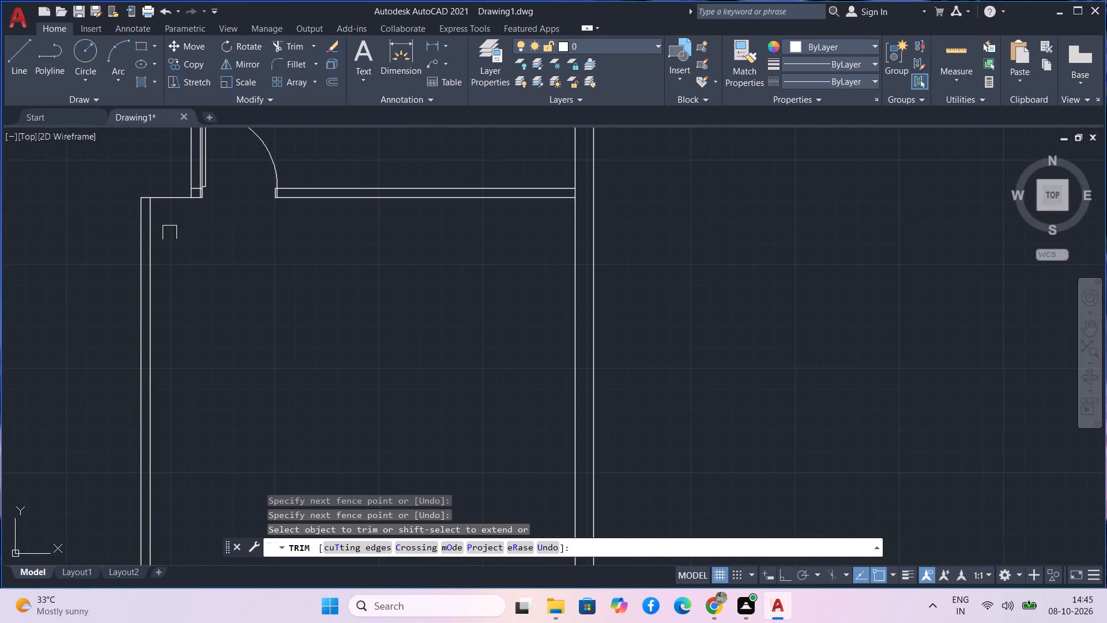
key(Escape)
Offset the short line at the new room's northwest corner 4.5" to the south.
text(o)
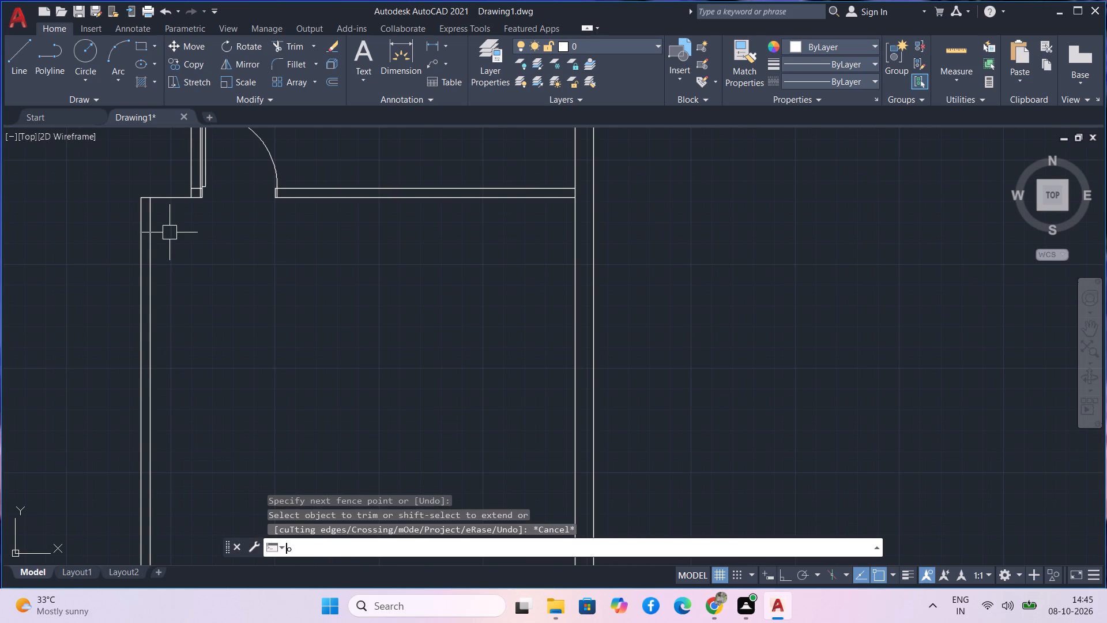
key(space)
text(4.5)
key(Return)
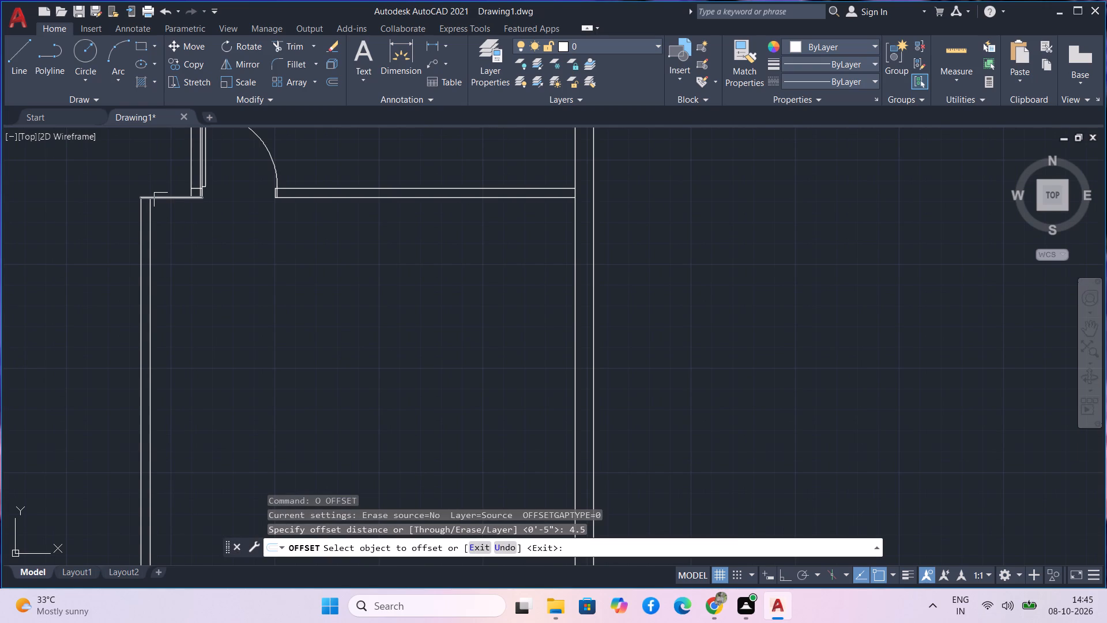
click(168, 198)
click(170, 227)
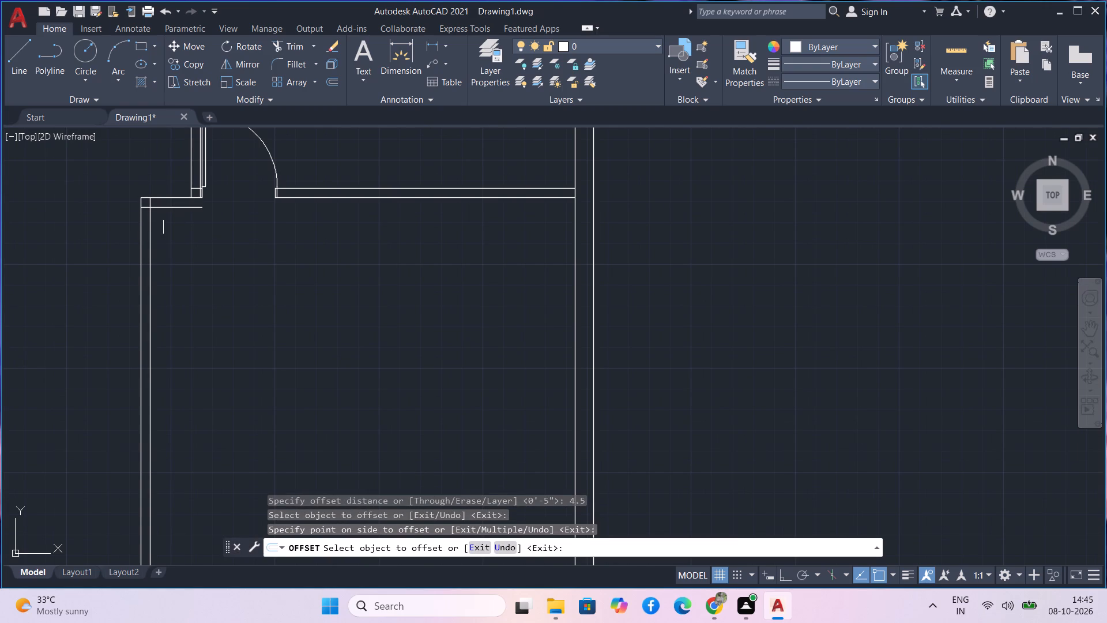
key(Escape)
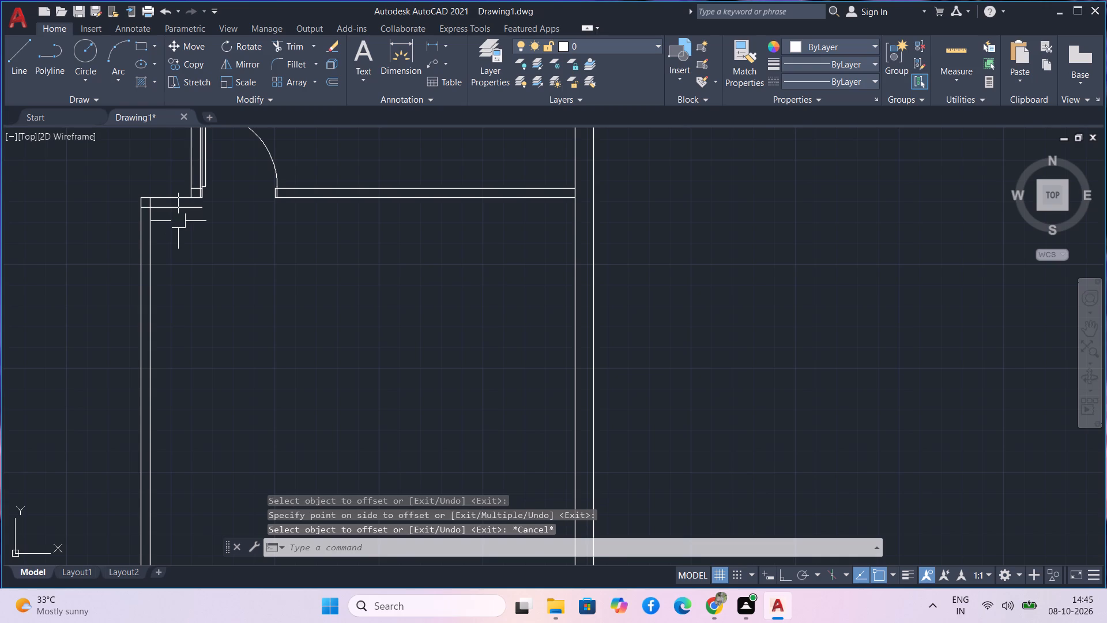
Trim both short horizontal lines between the new room's west wall and the east room's door wall to open a gap.
text(tr)
key(space)
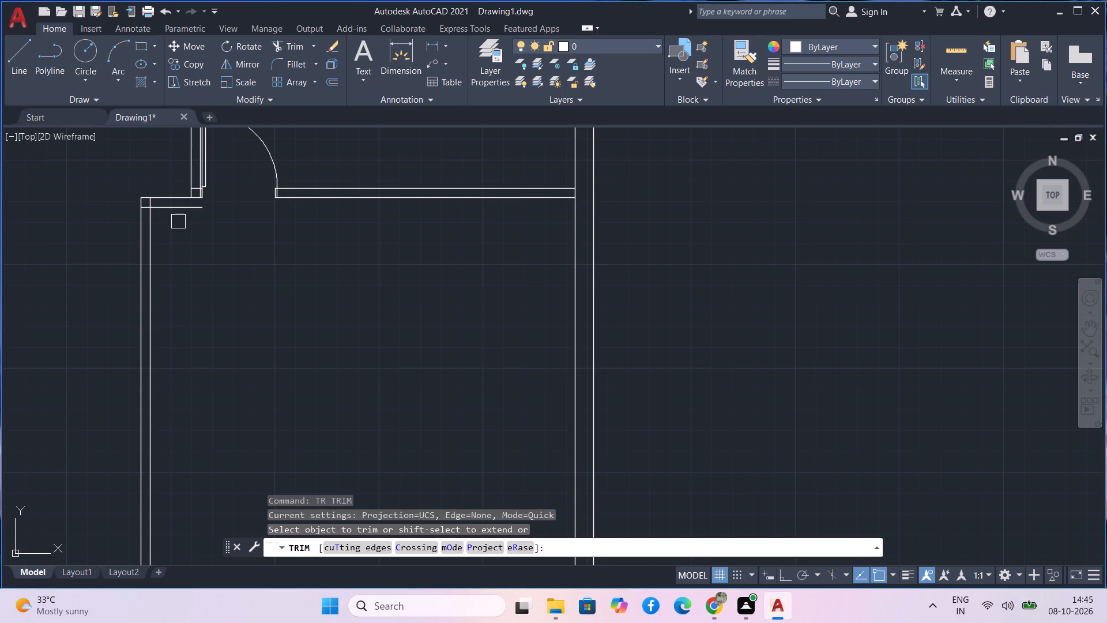
click(178, 212)
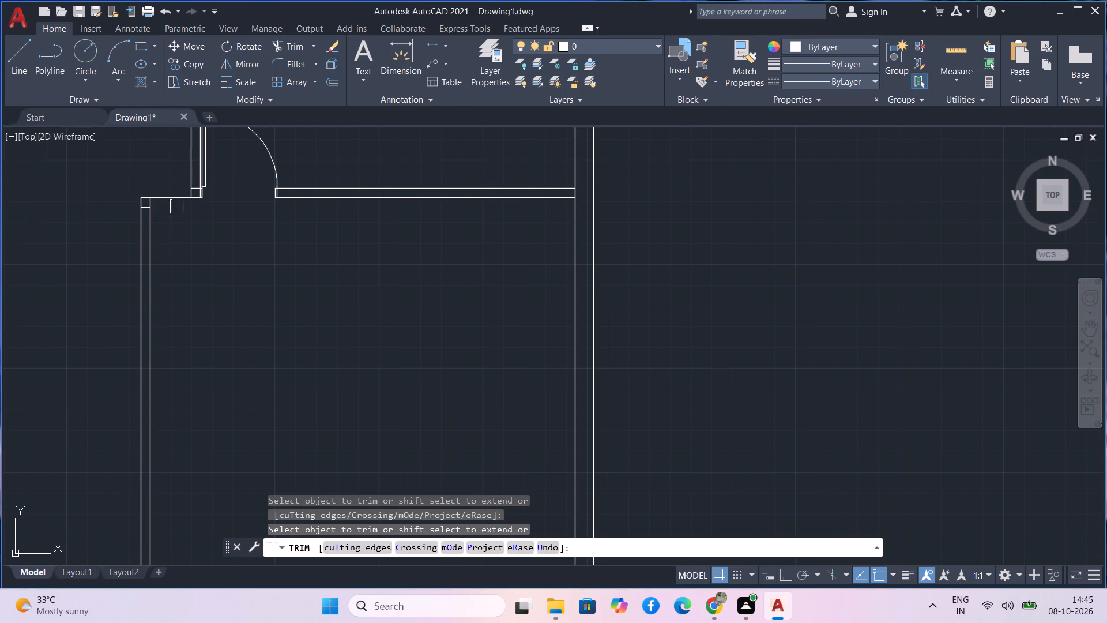
click(170, 199)
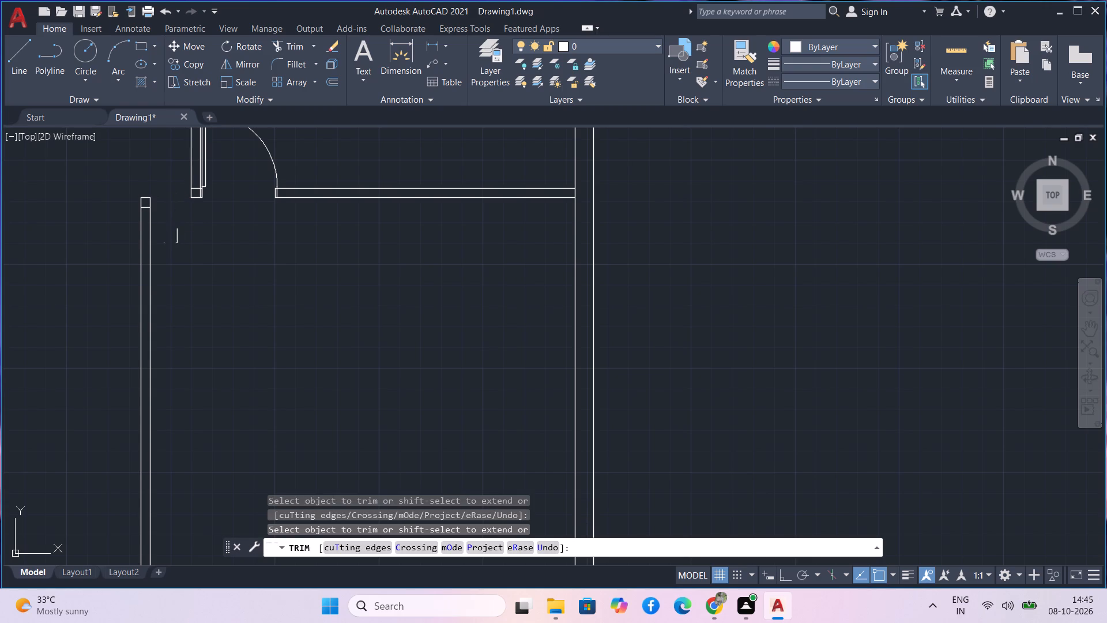
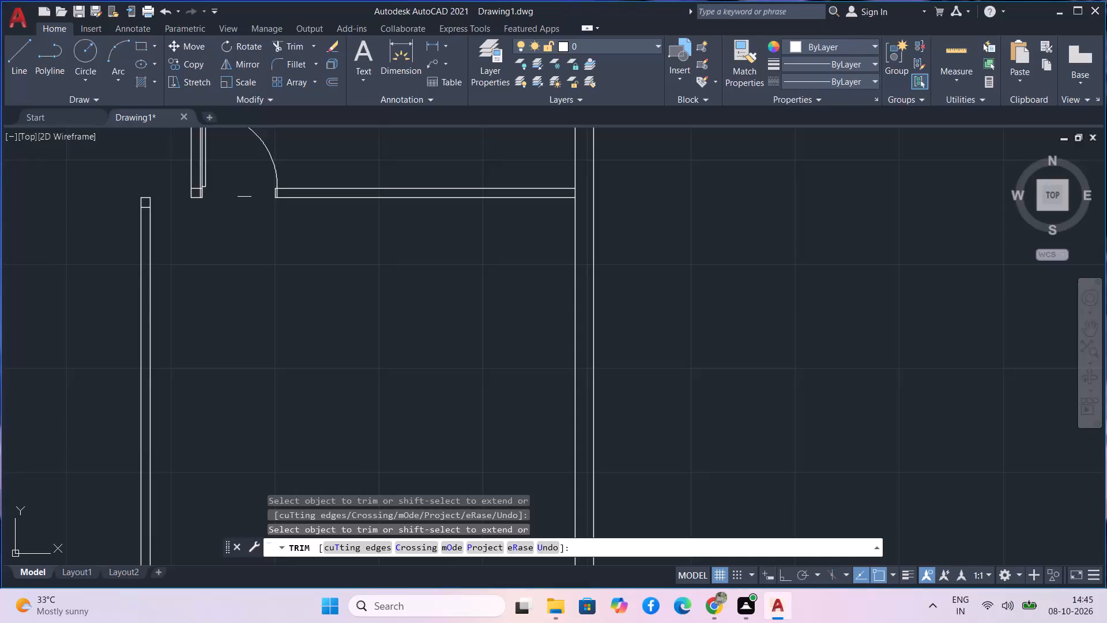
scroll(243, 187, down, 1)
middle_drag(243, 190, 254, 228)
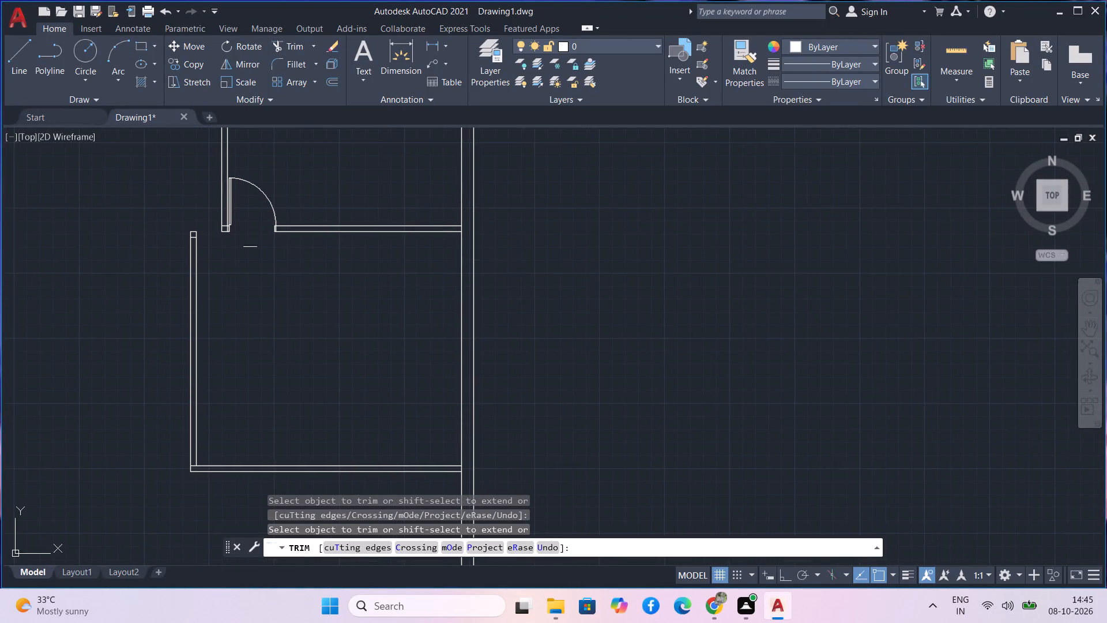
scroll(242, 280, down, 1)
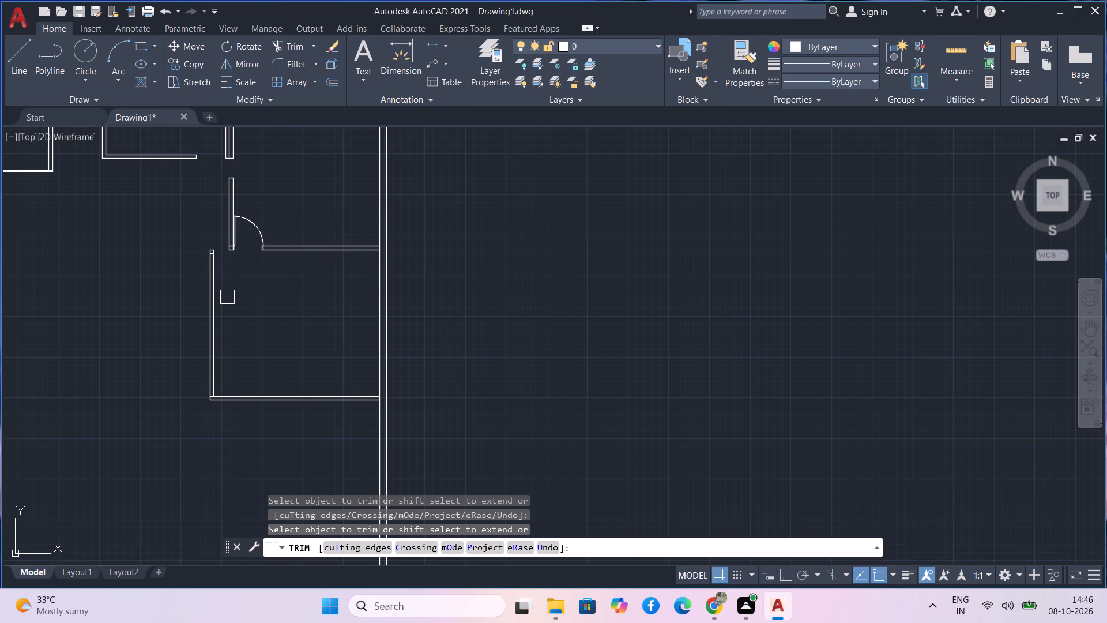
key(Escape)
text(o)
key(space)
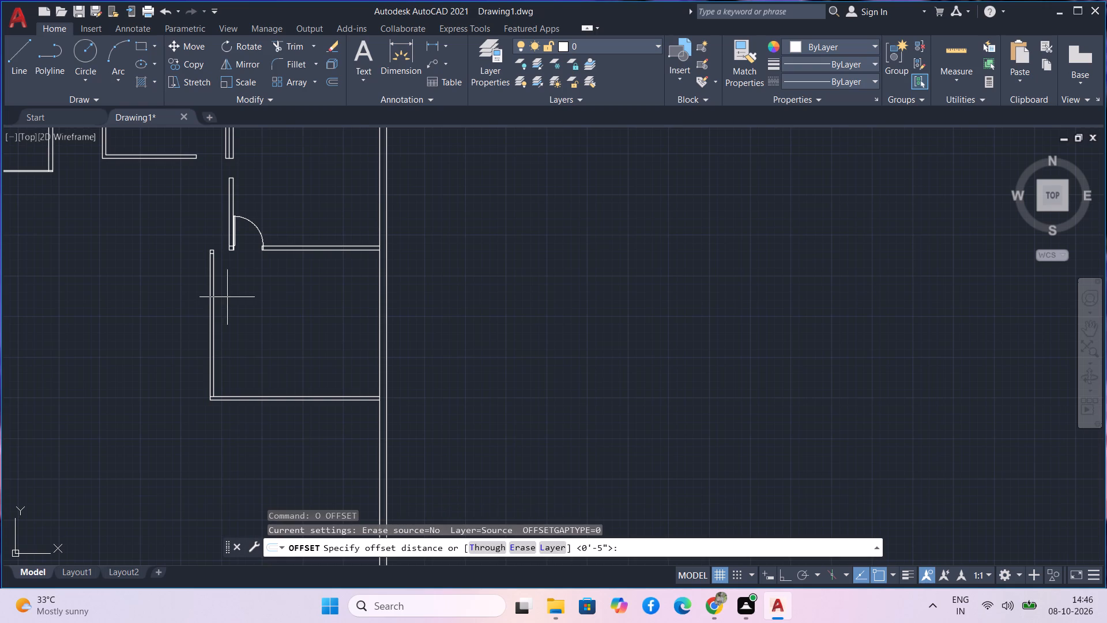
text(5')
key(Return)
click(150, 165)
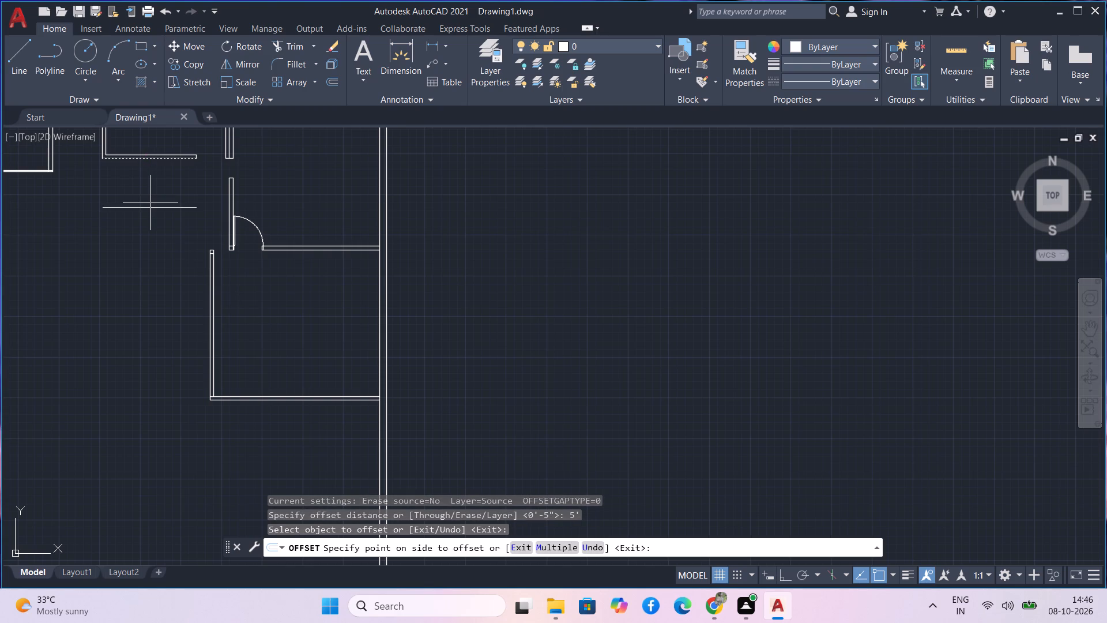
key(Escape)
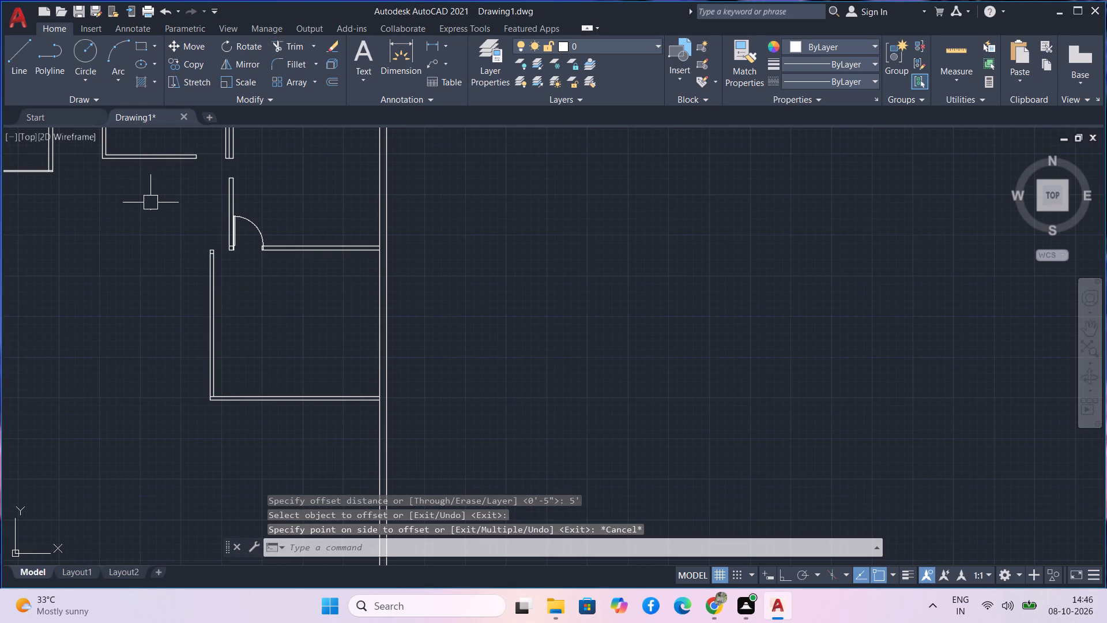
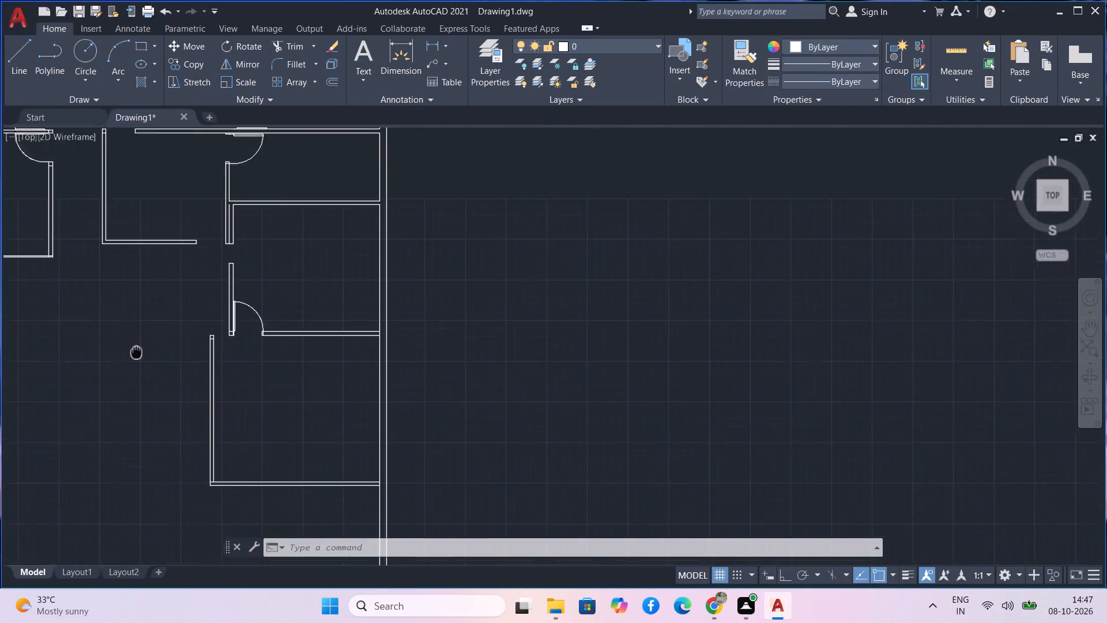
Extend the bottom end line of the east room's west wall westward to meet the south room's west wall.
scroll(136, 354, down, 1)
middle_drag(136, 354, 135, 355)
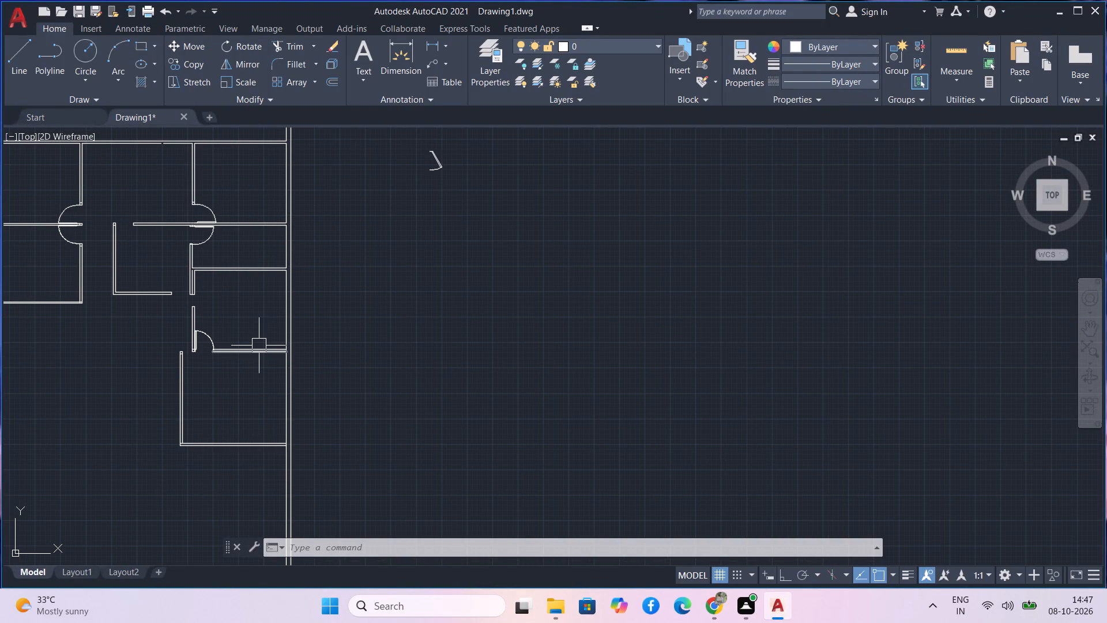
scroll(255, 326, up, 1)
middle_drag(254, 392, 236, 347)
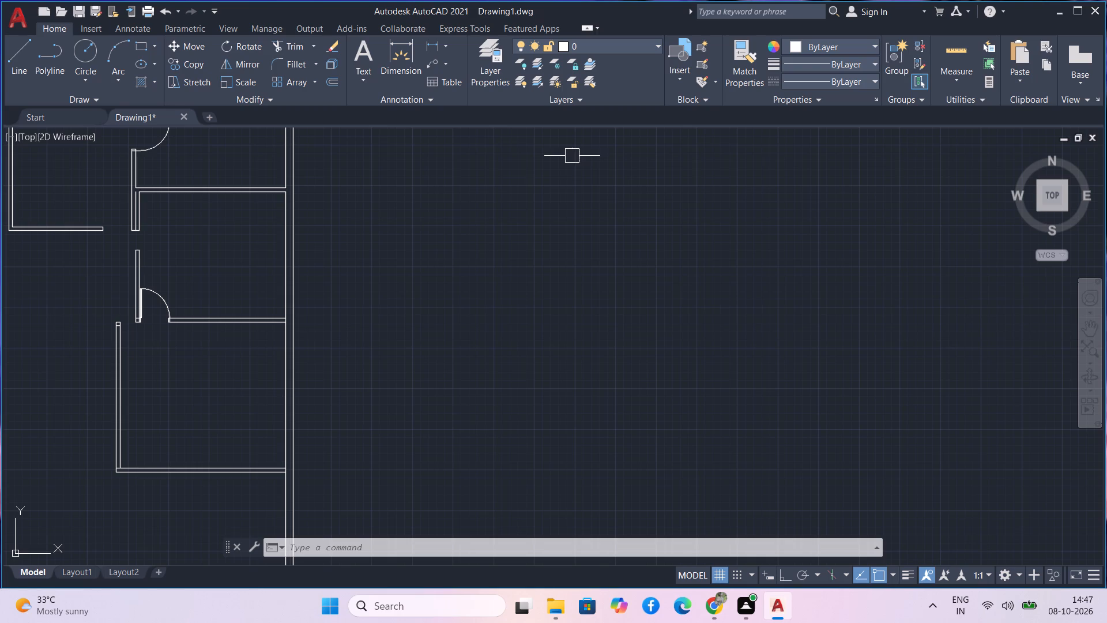
key(e)
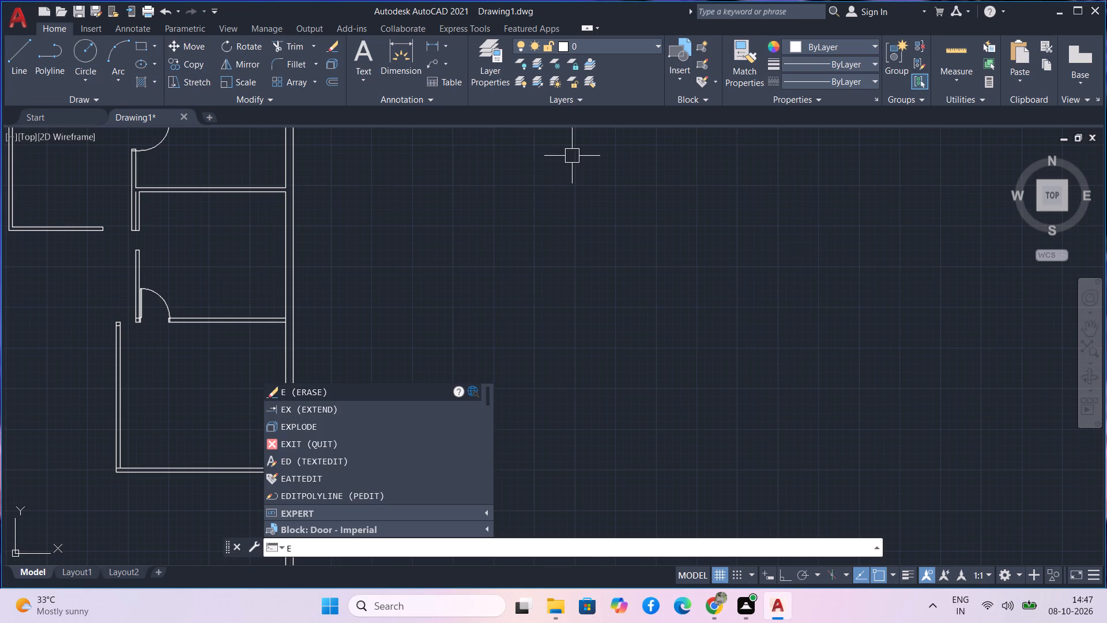
text(x)
key(space)
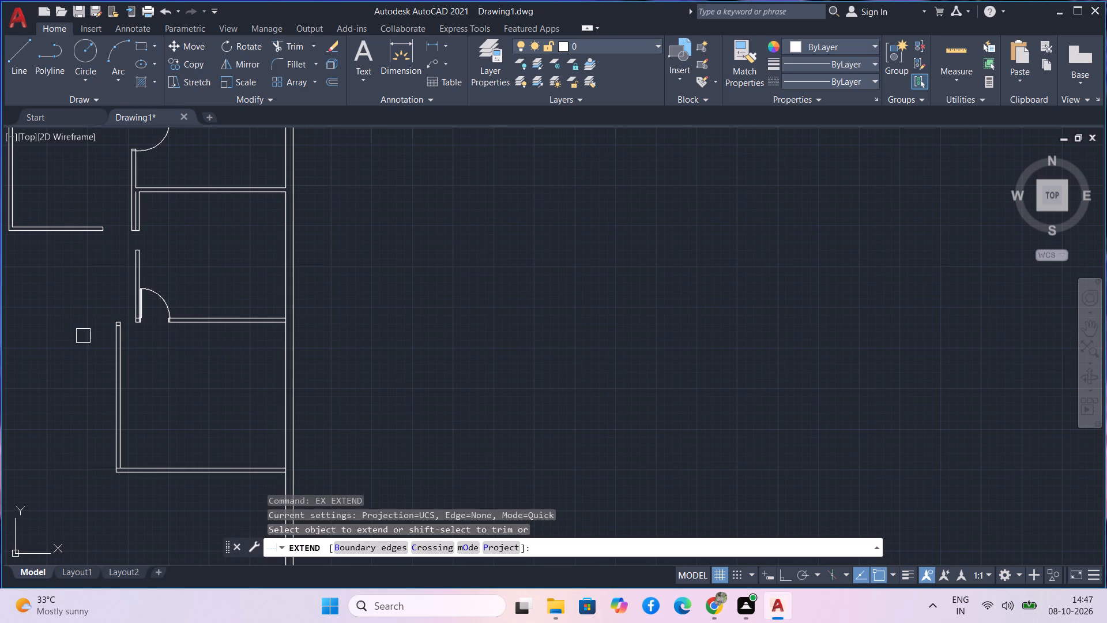
scroll(83, 336, up, 3)
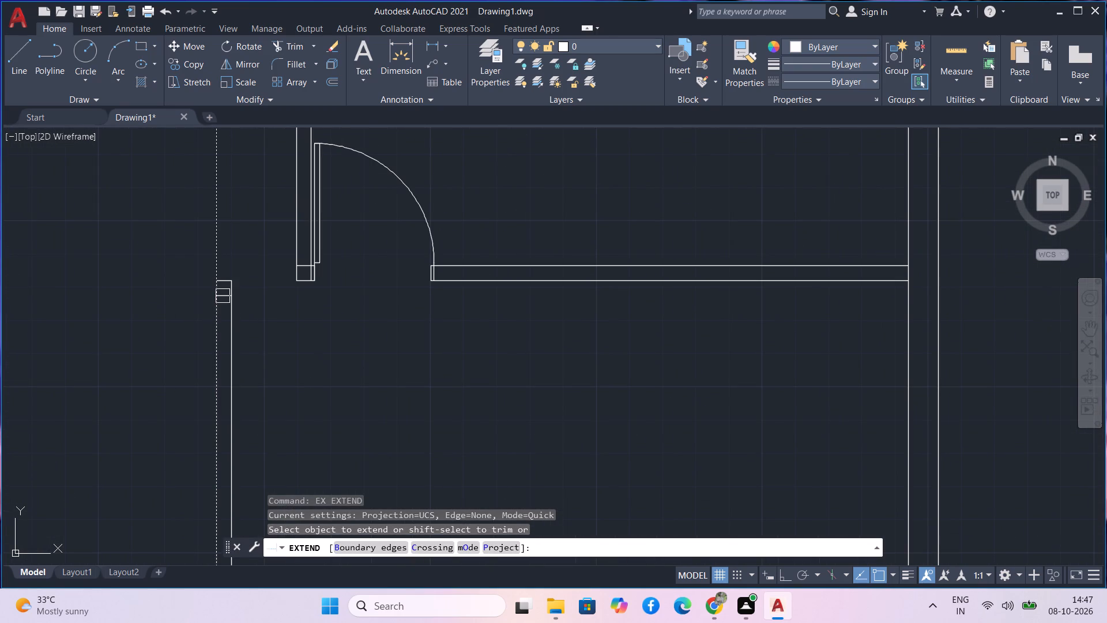
scroll(223, 296, up, 3)
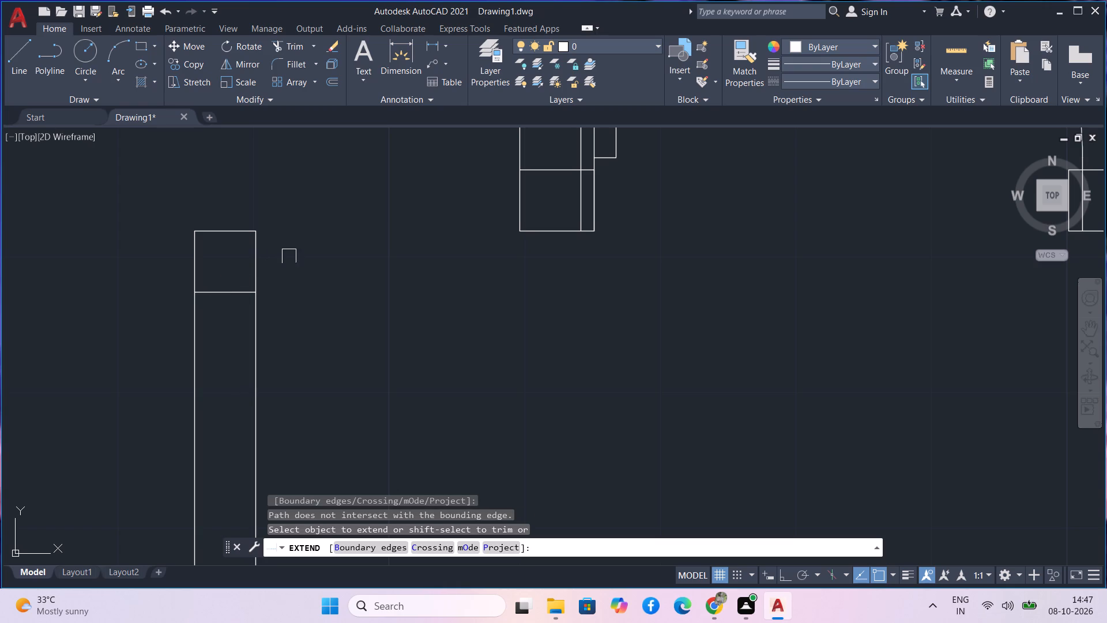
click(548, 232)
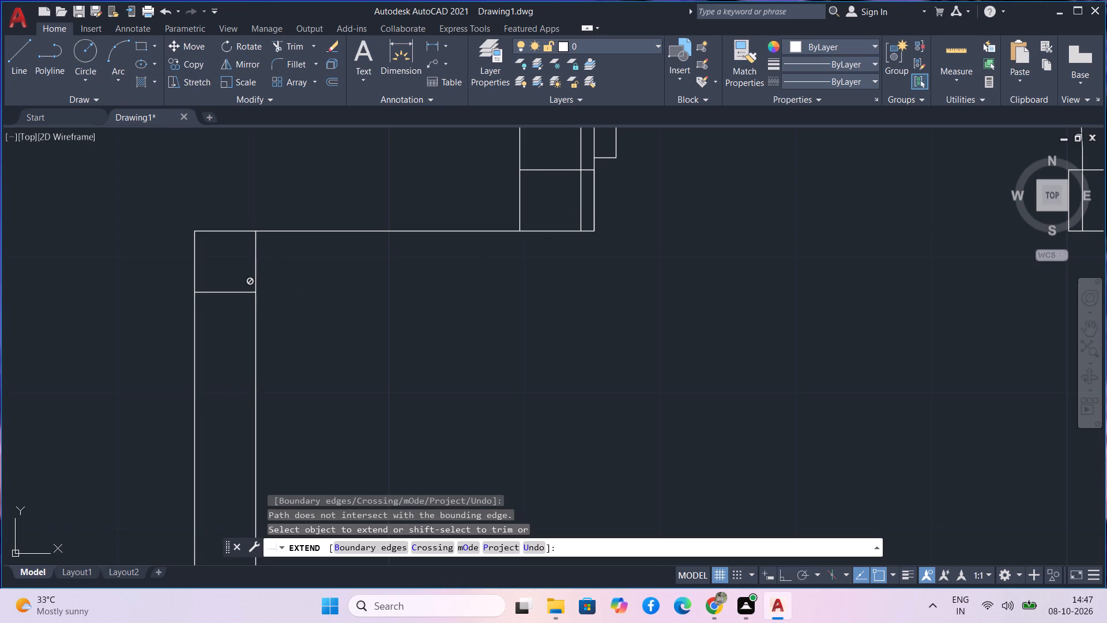
key(space)
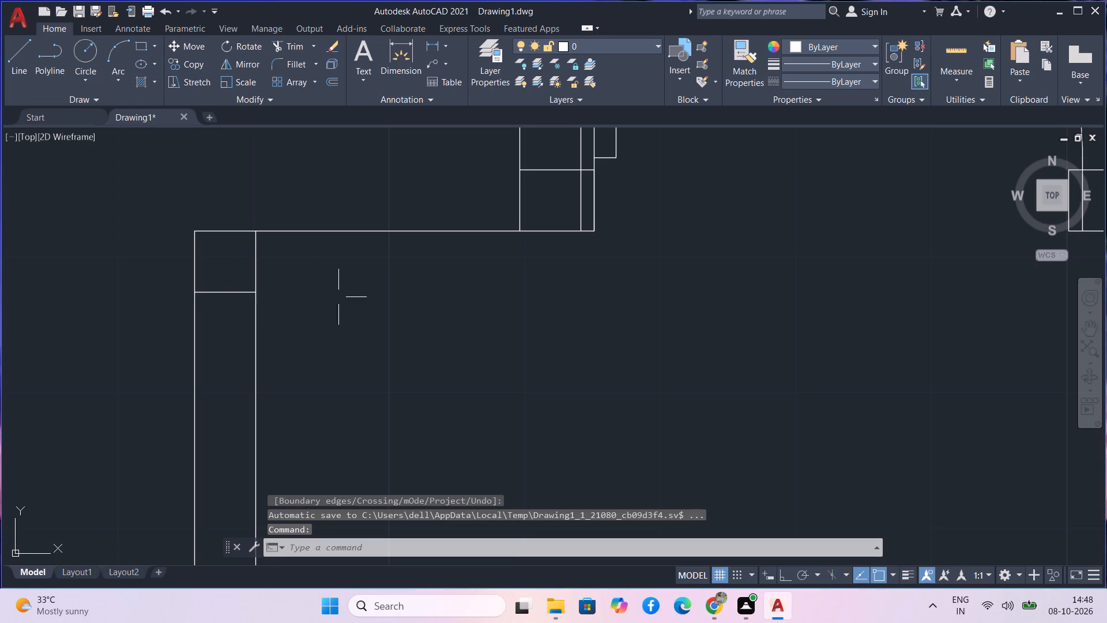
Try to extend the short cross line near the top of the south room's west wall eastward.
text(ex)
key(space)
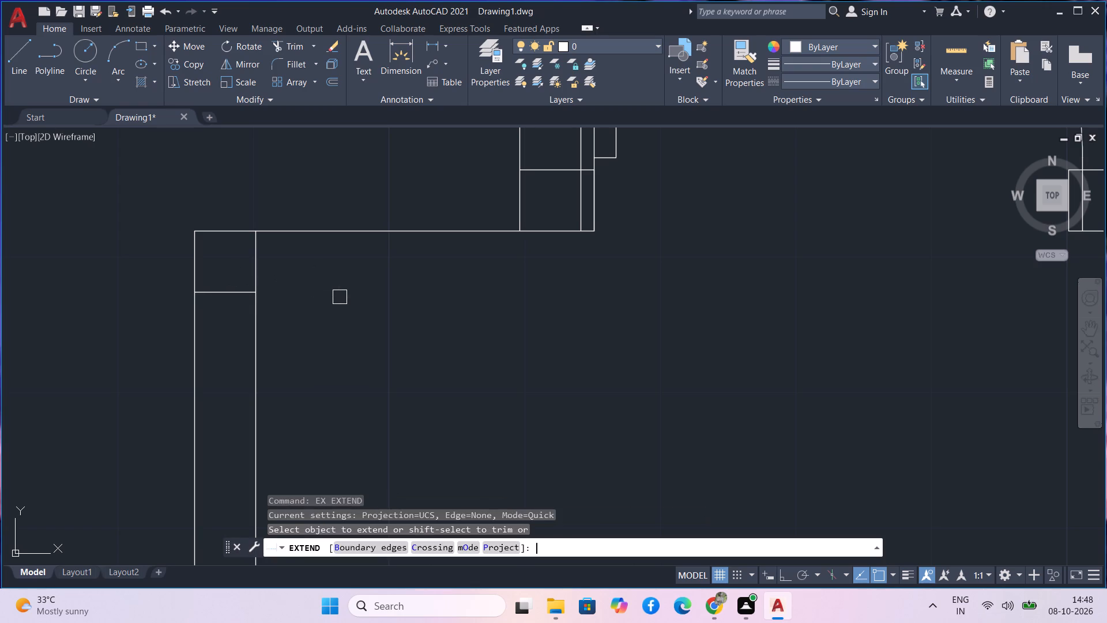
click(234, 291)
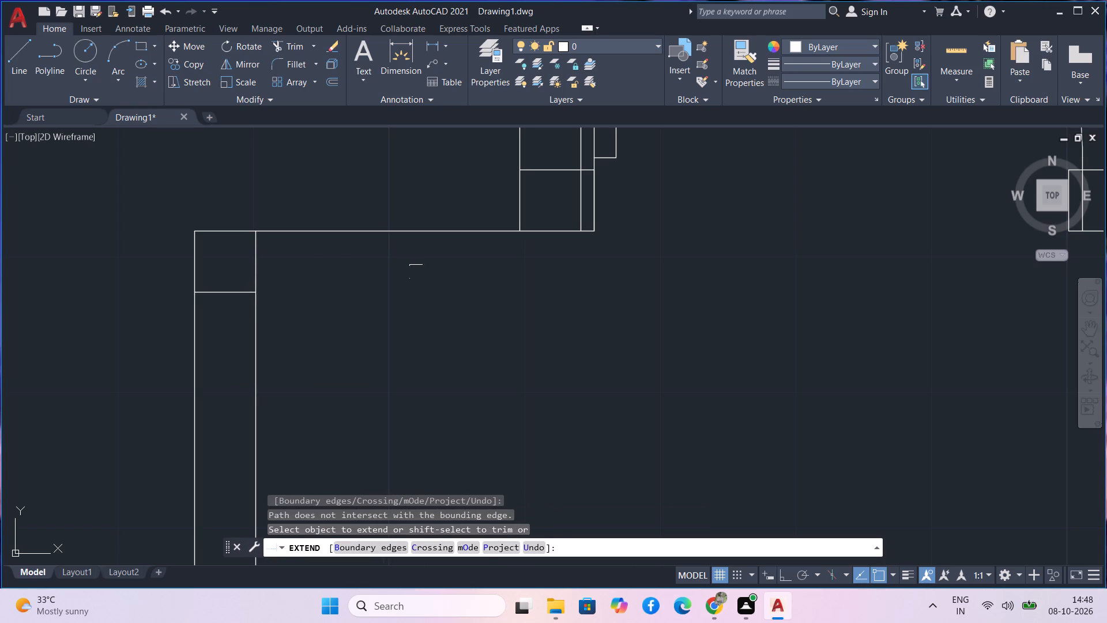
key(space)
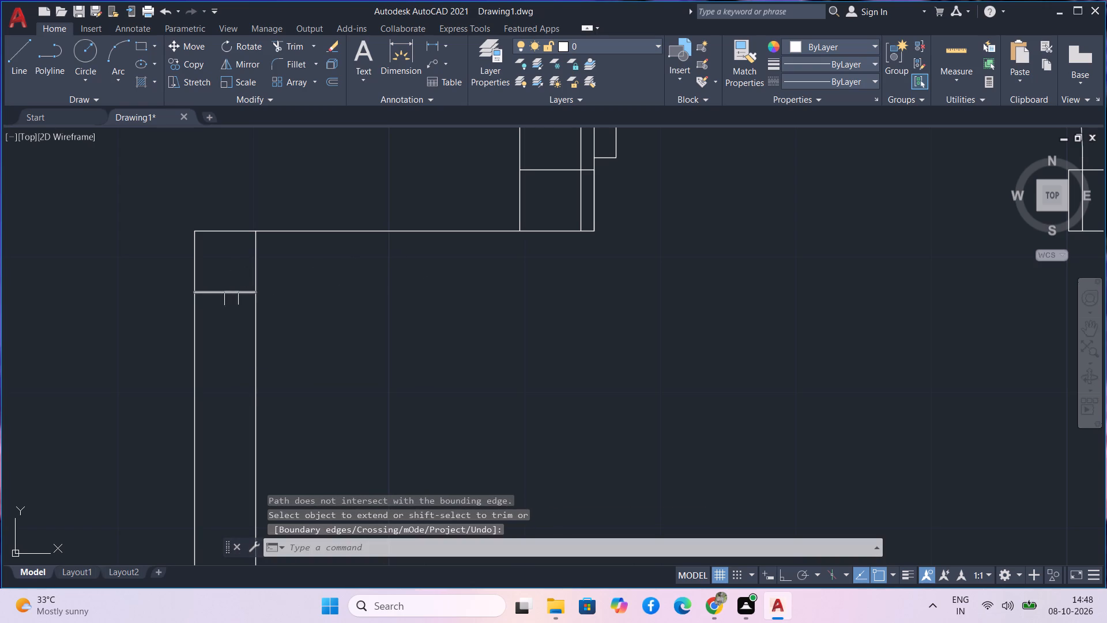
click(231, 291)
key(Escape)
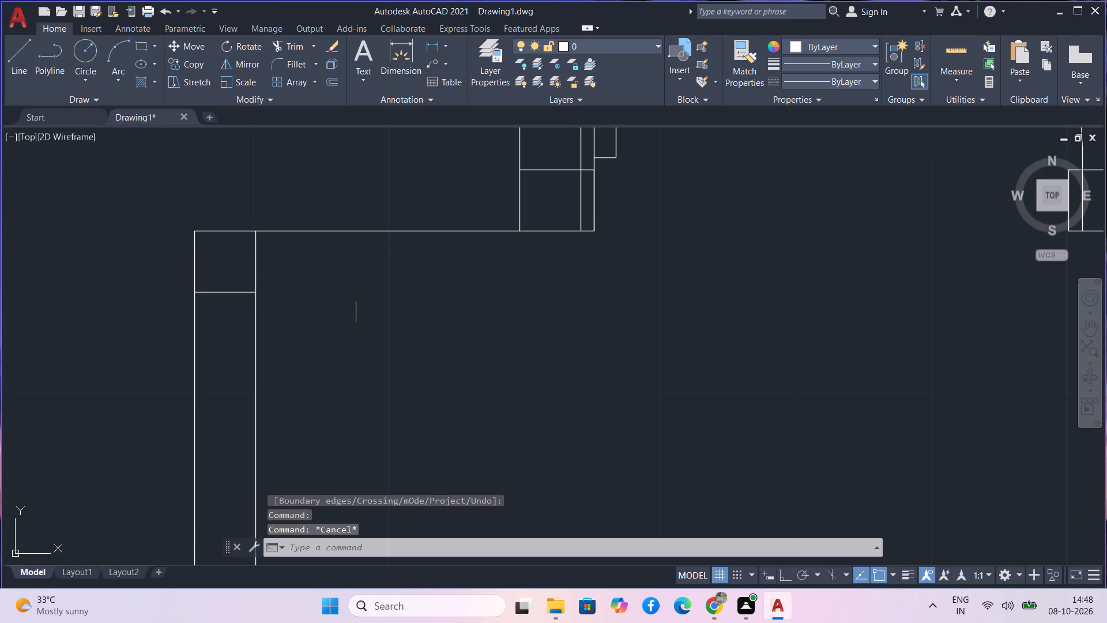
Measure the offset between the south room's west wall and the east room's west wall with Quick measure.
scroll(356, 294, down, 1)
middle_drag(356, 294, 356, 328)
key(Escape)
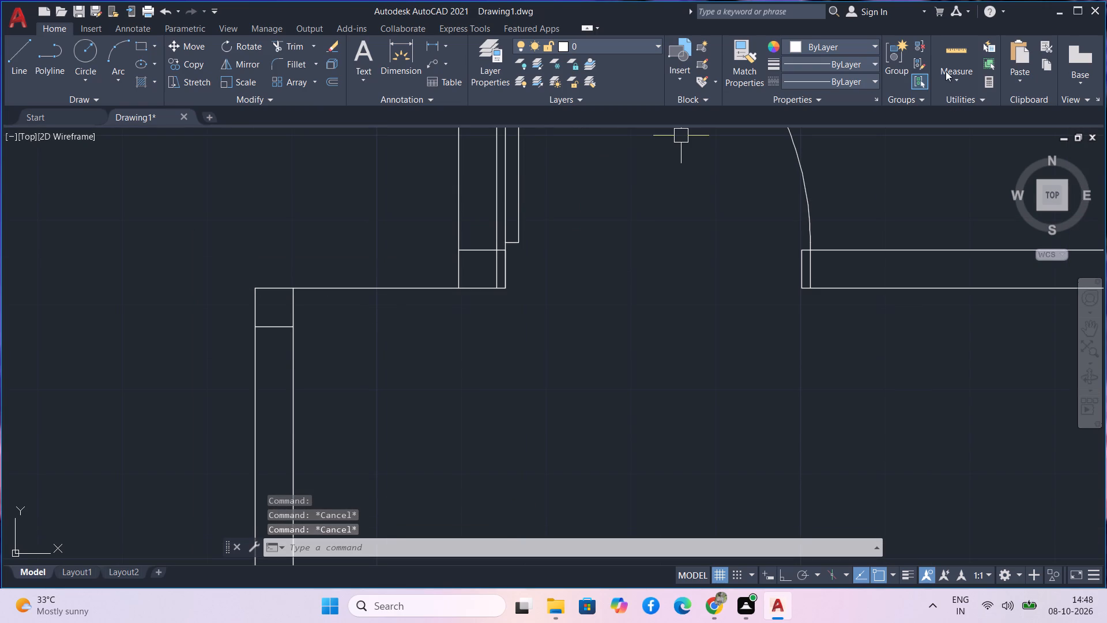
drag(943, 60, 937, 60)
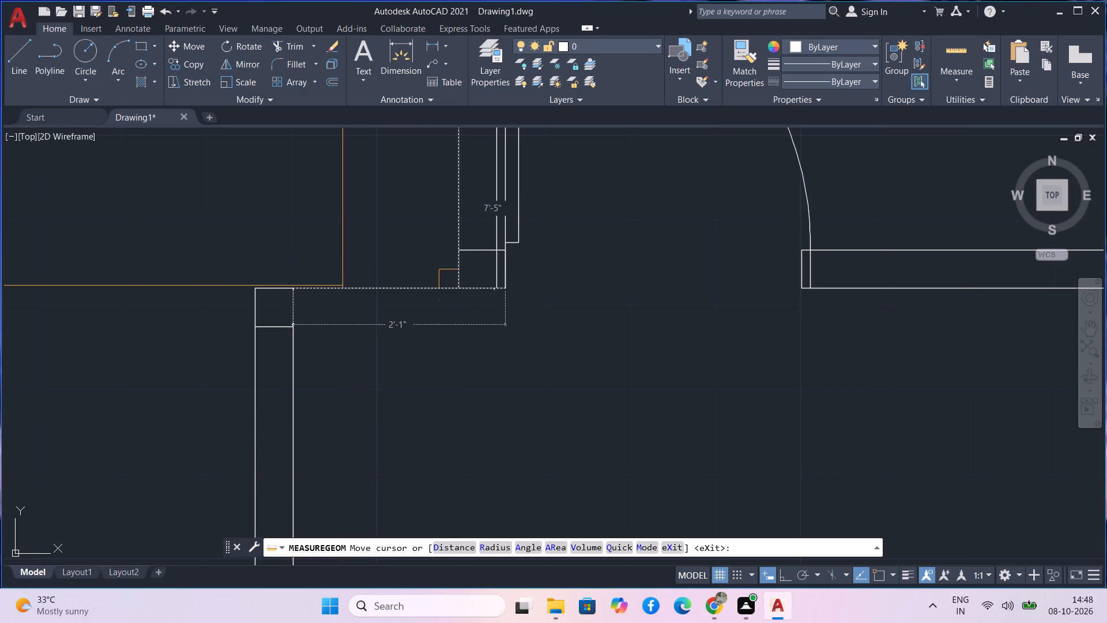
scroll(370, 403, down, 4)
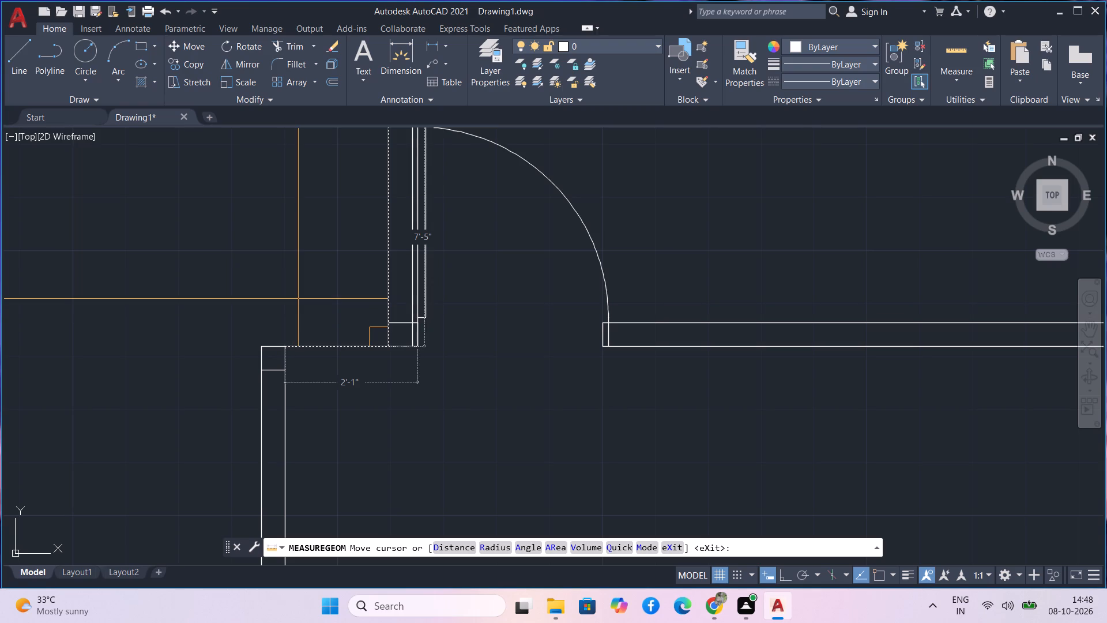
key(Escape)
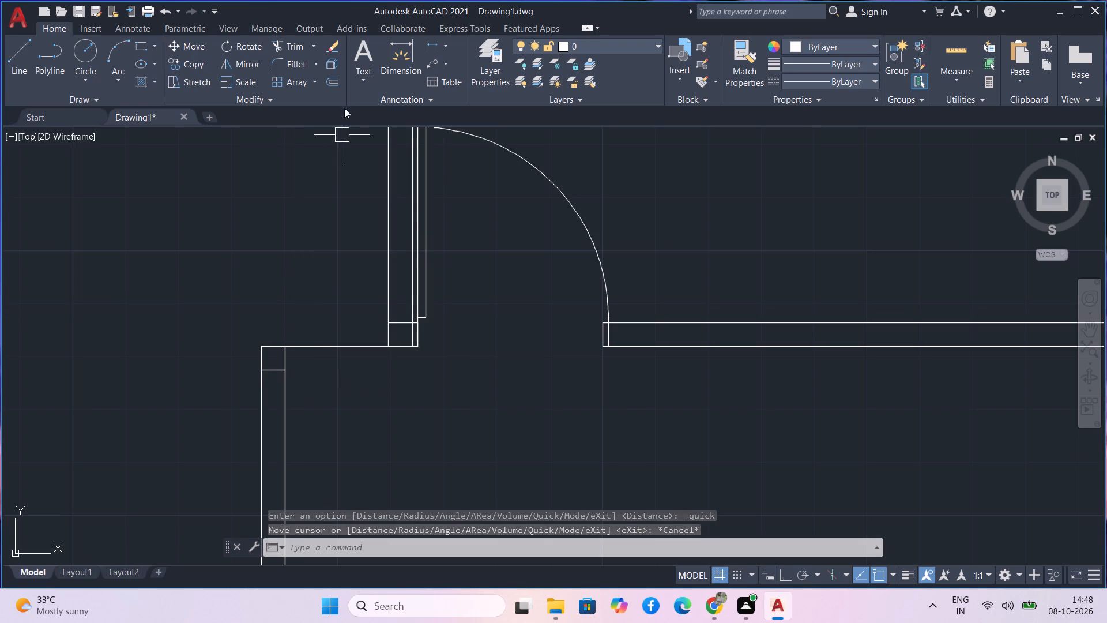
Check the spacing between the two cross lines atop the south room's west wall using a linear dimension.
click(431, 47)
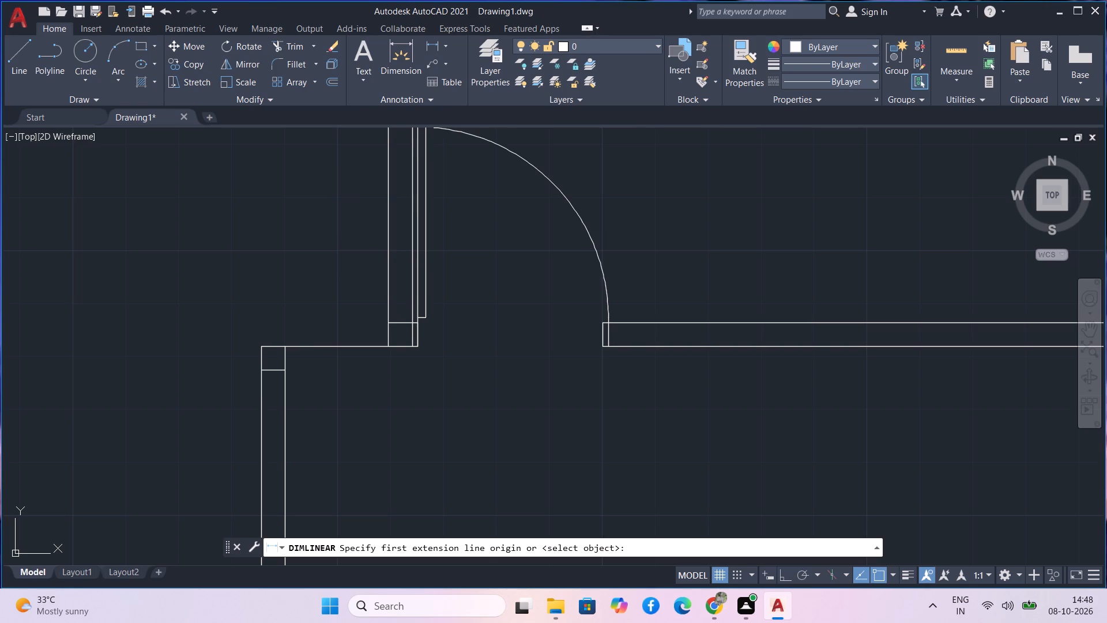
scroll(267, 387, up, 2)
scroll(299, 313, up, 2)
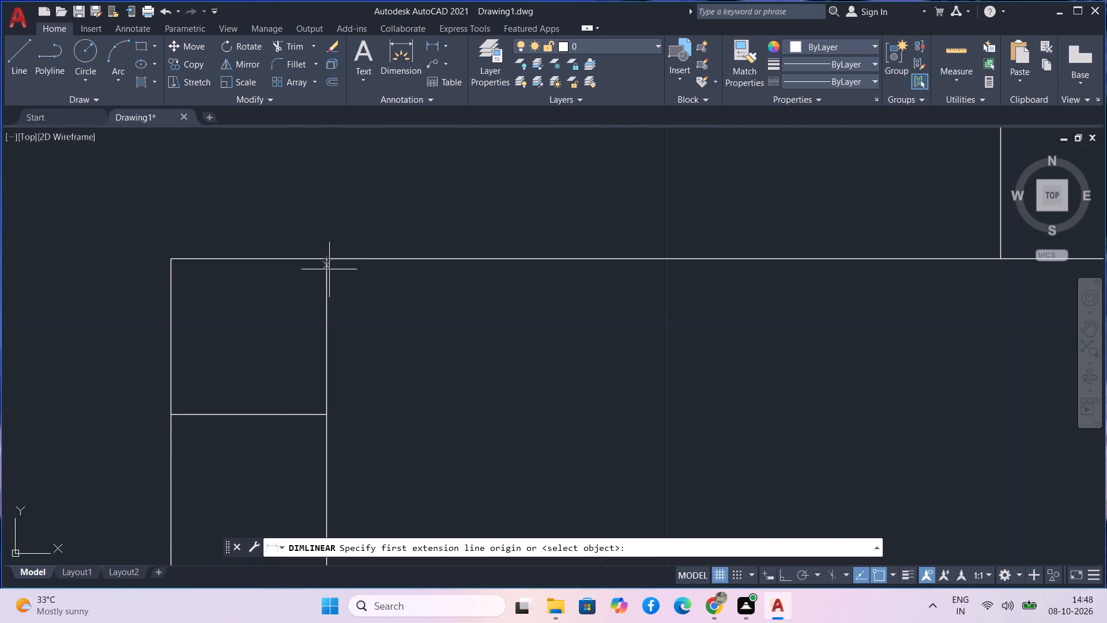
scroll(330, 353, up, 4)
scroll(318, 356, down, 3)
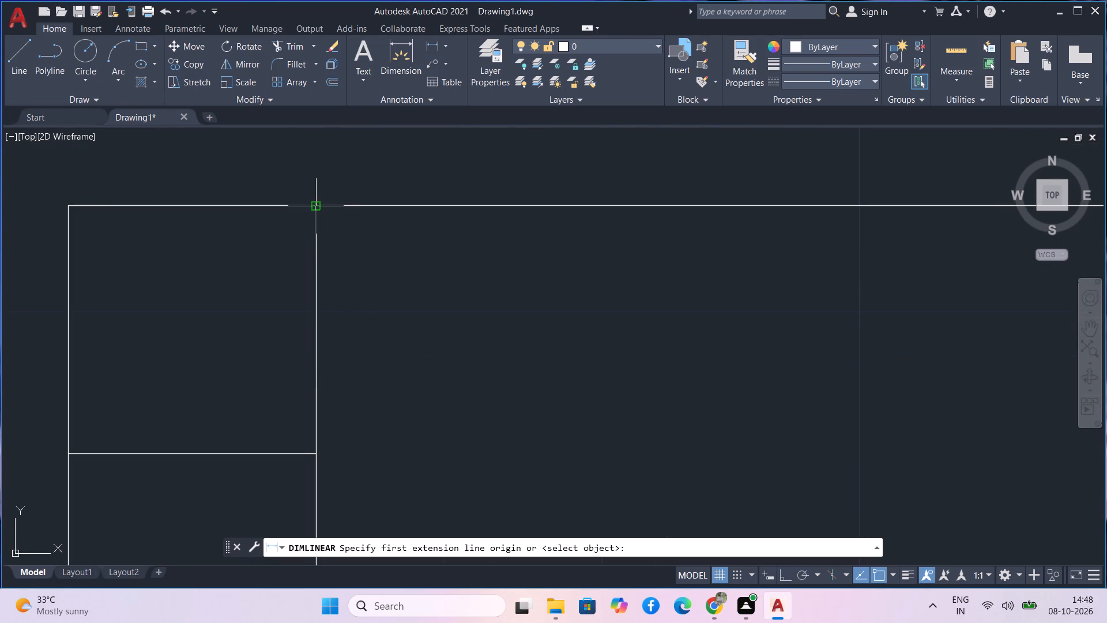
click(314, 205)
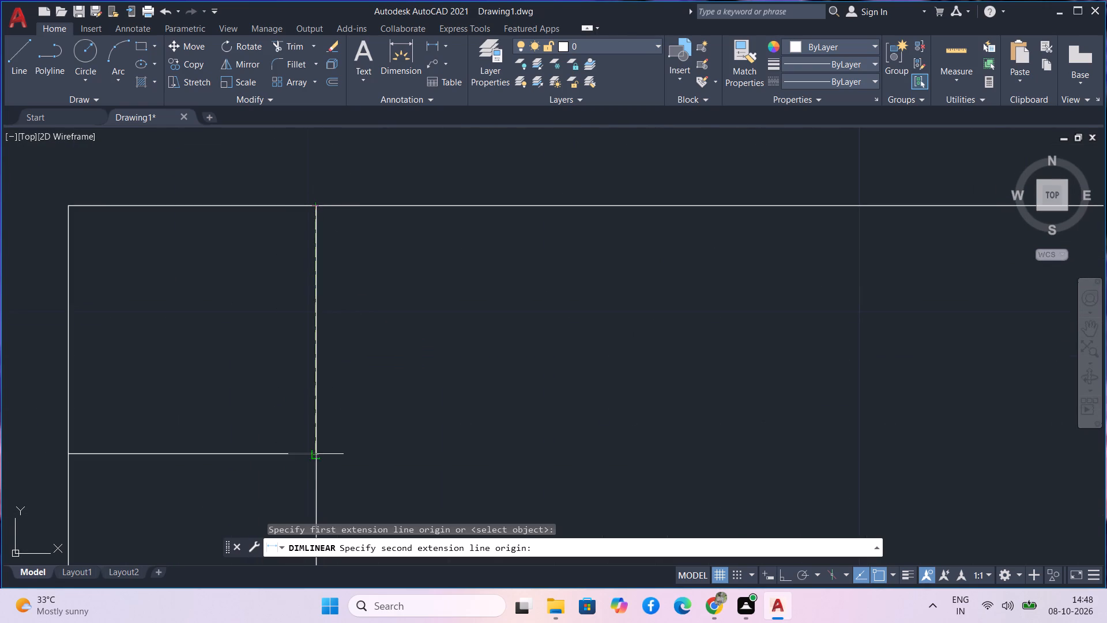
click(313, 452)
scroll(419, 455, down, 6)
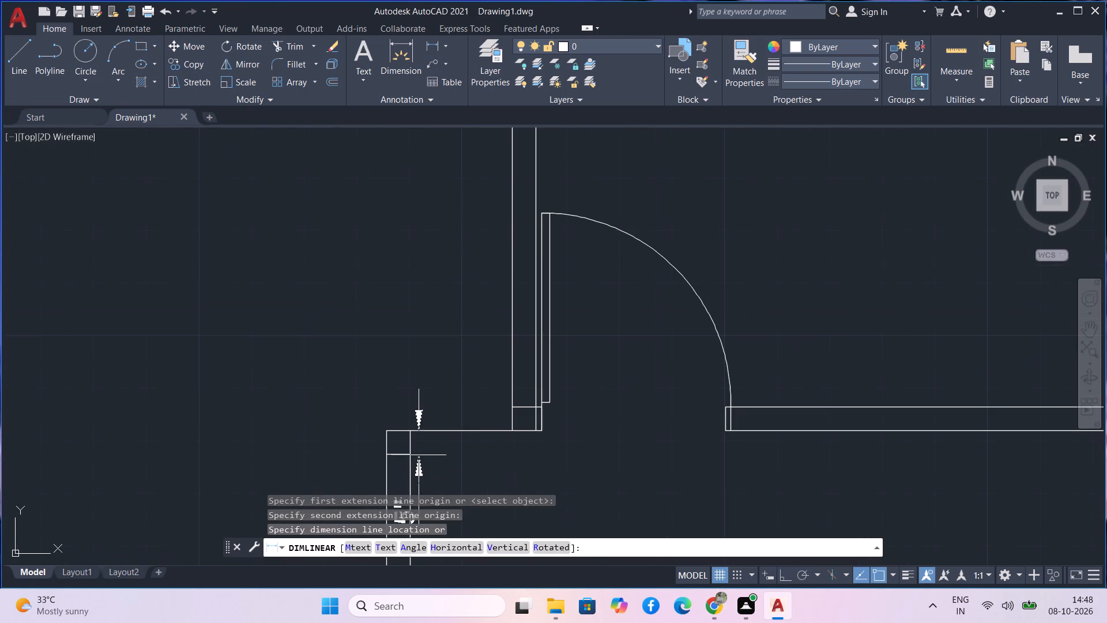
scroll(539, 468, down, 1)
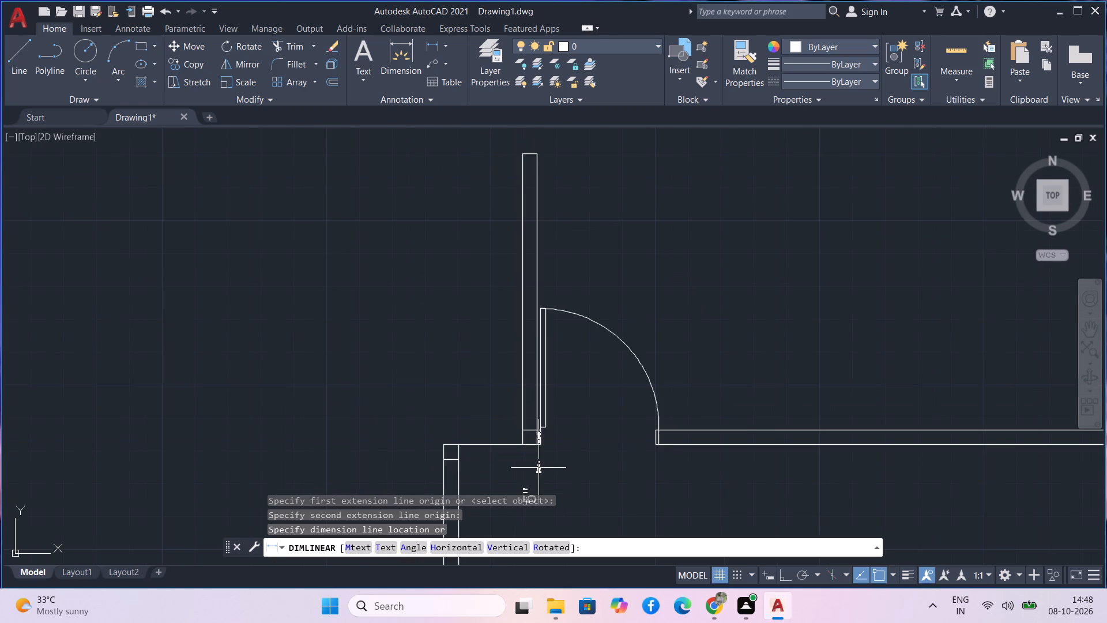
middle_drag(539, 468, 443, 371)
key(Escape)
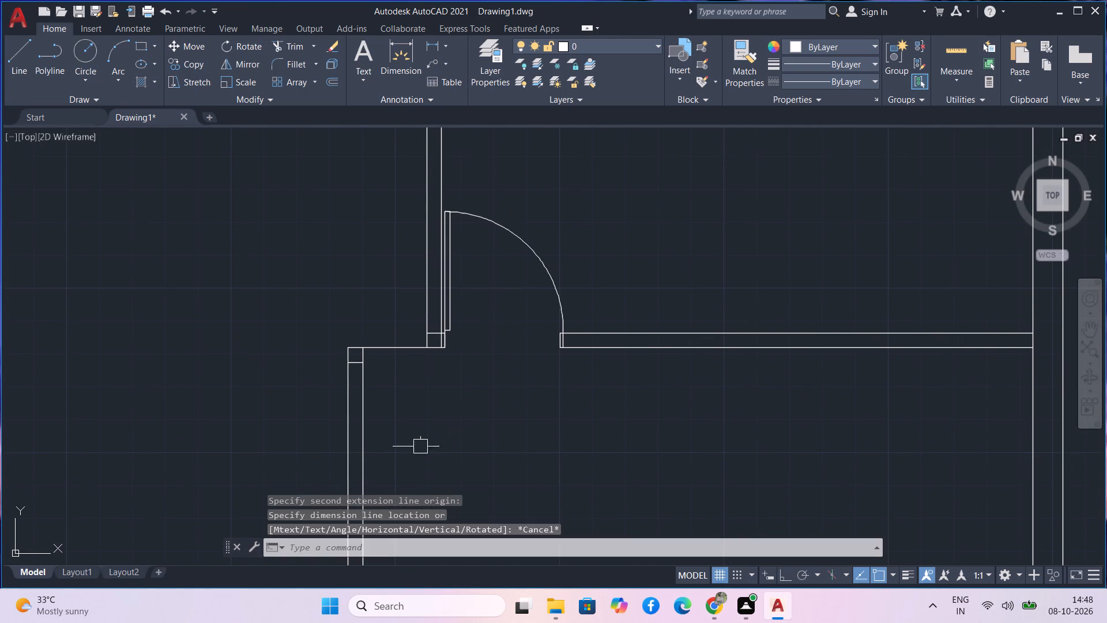
Offset the extended horizontal line 5" southward into the south room to form the wall's second face.
middle_drag(387, 391, 383, 422)
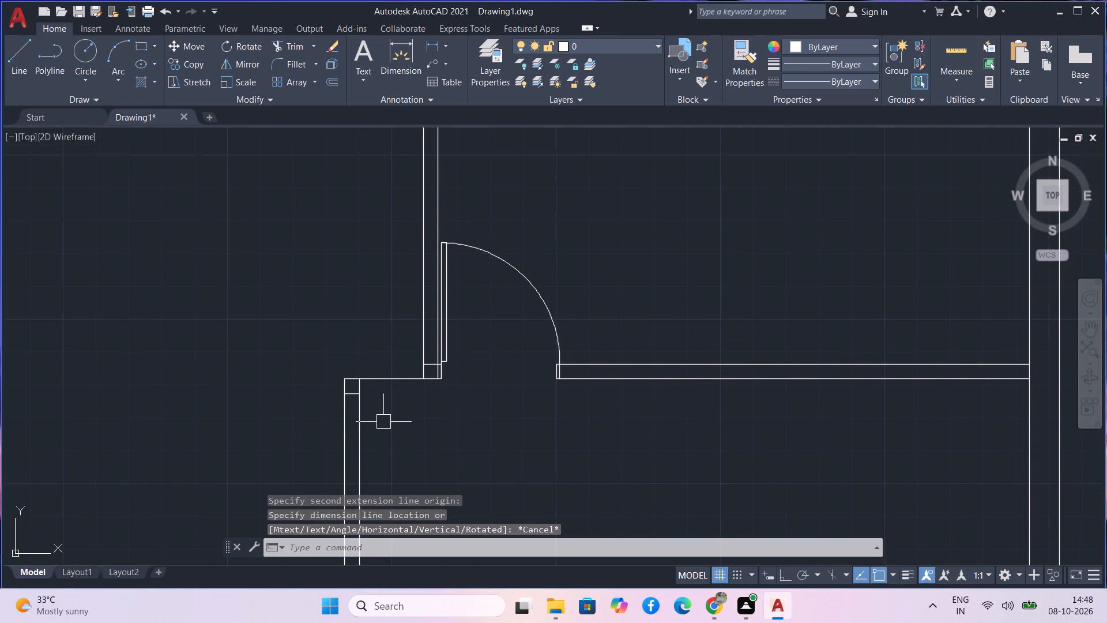
text(o)
key(space)
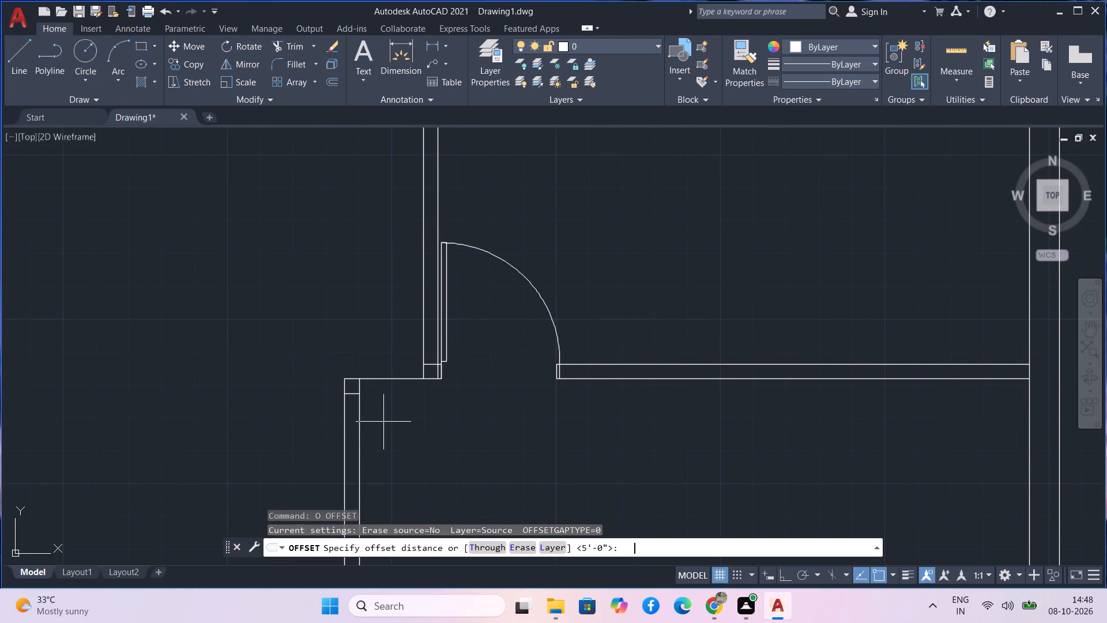
text(5")
key(Return)
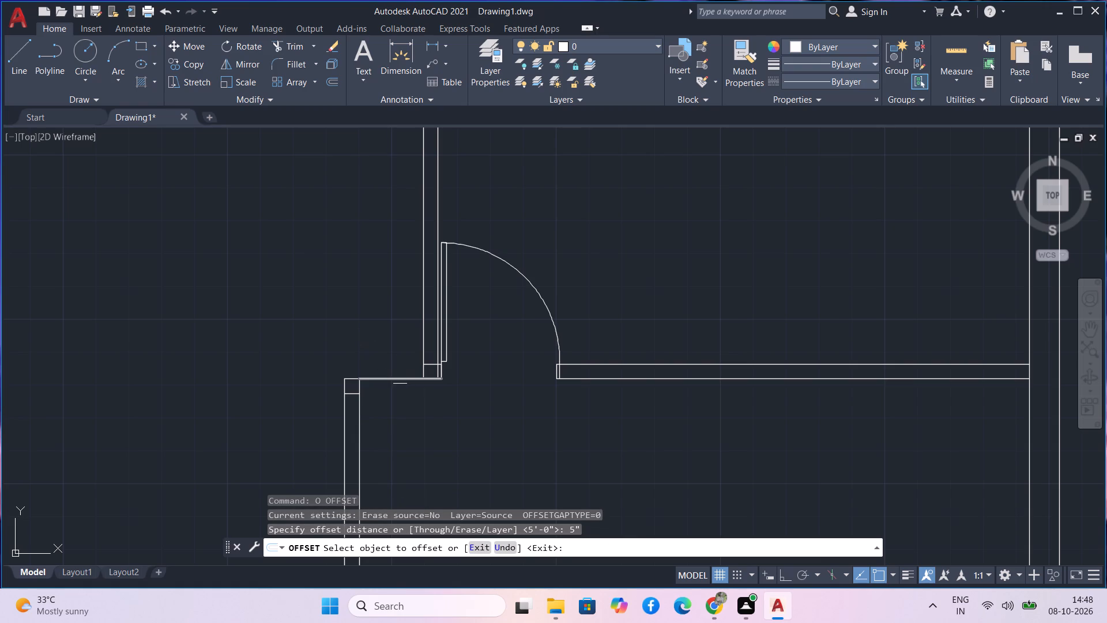
click(376, 378)
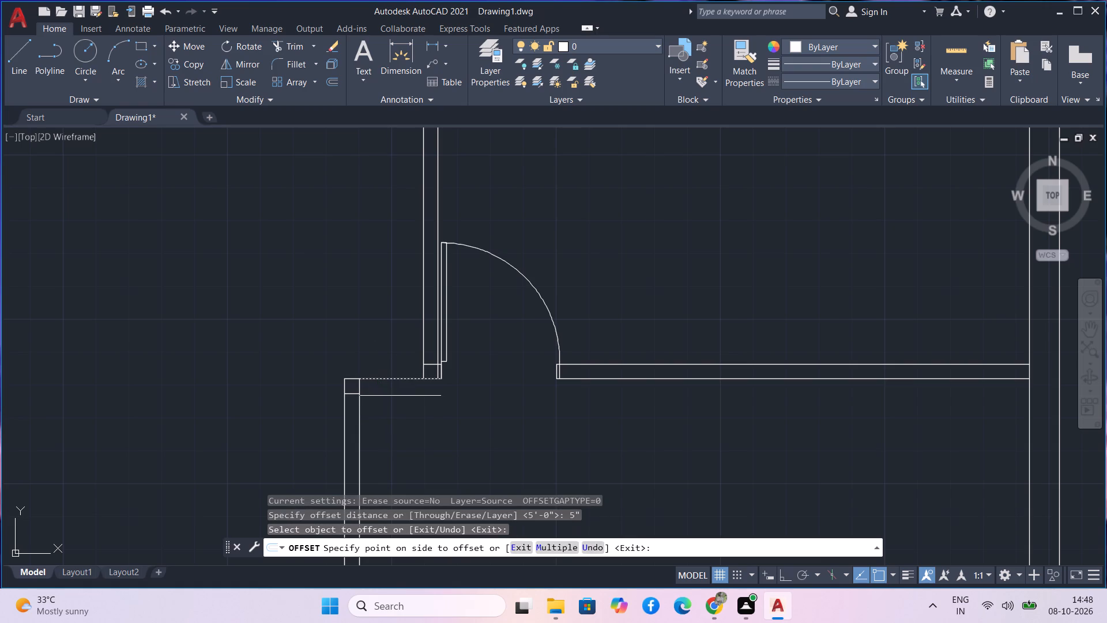
click(381, 396)
key(Escape)
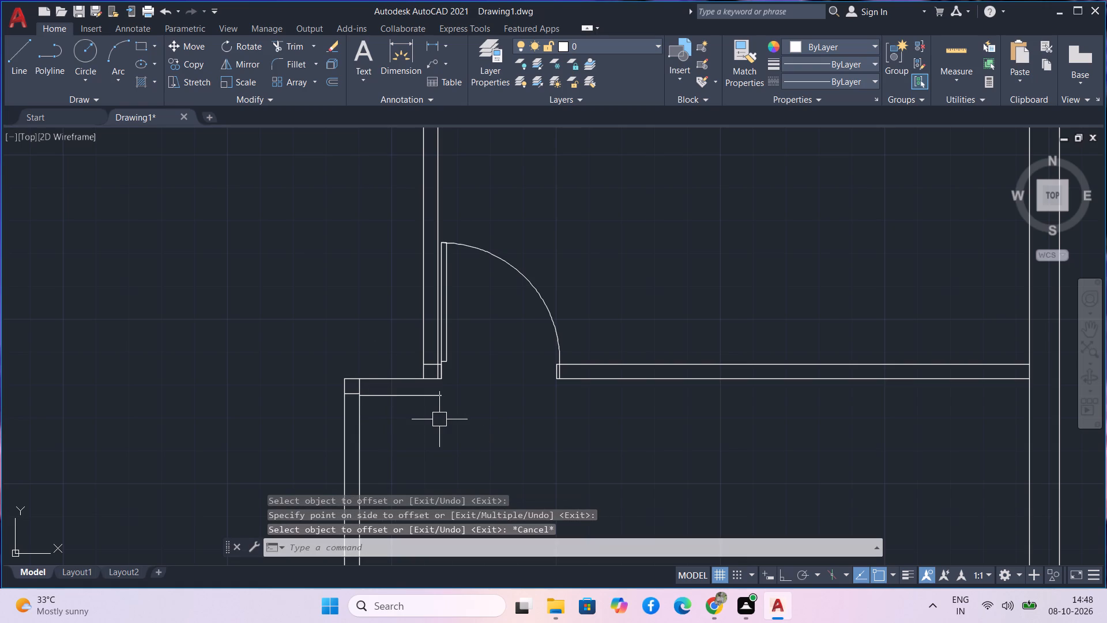
Move the offset line north so it aligns with the short cross line in the south room's west wall.
scroll(415, 411, up, 2)
scroll(328, 395, up, 2)
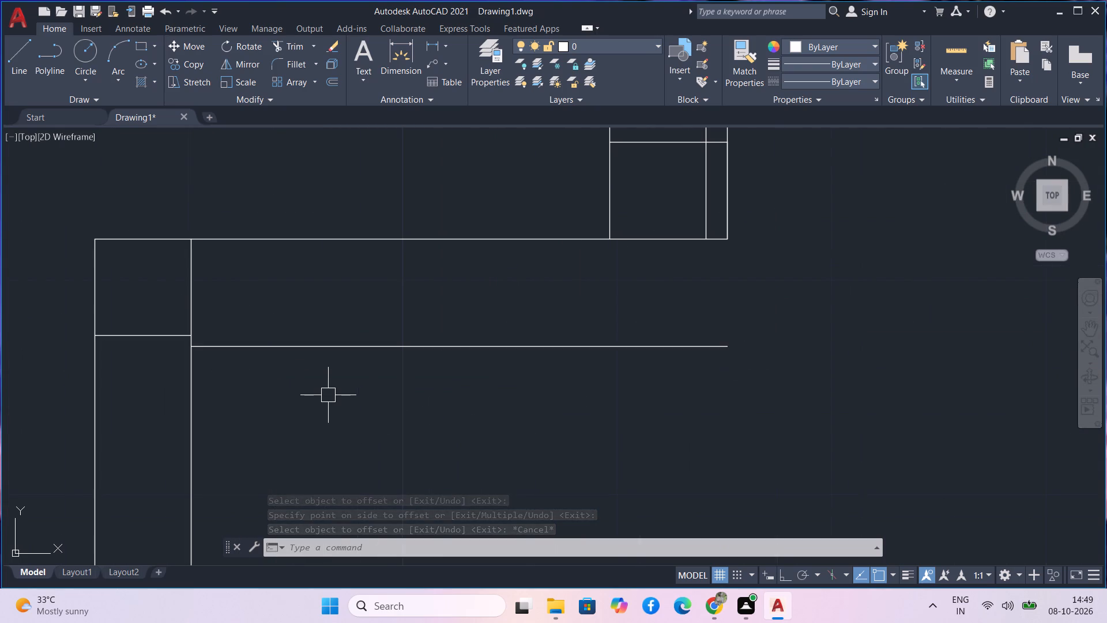
text(m)
key(space)
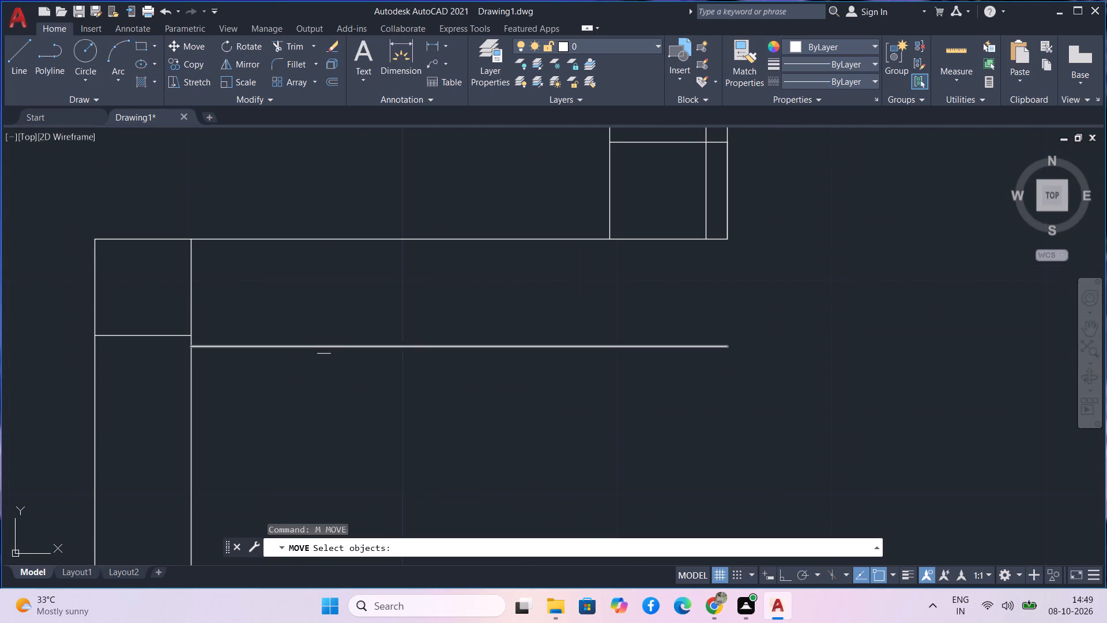
click(323, 347)
key(space)
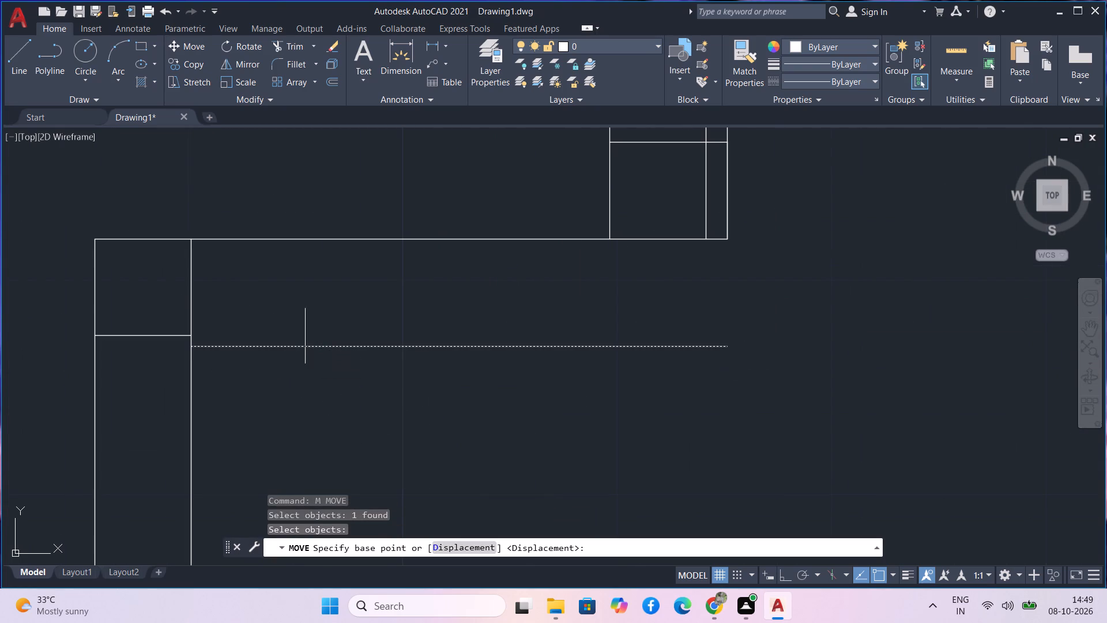
scroll(206, 352, up, 2)
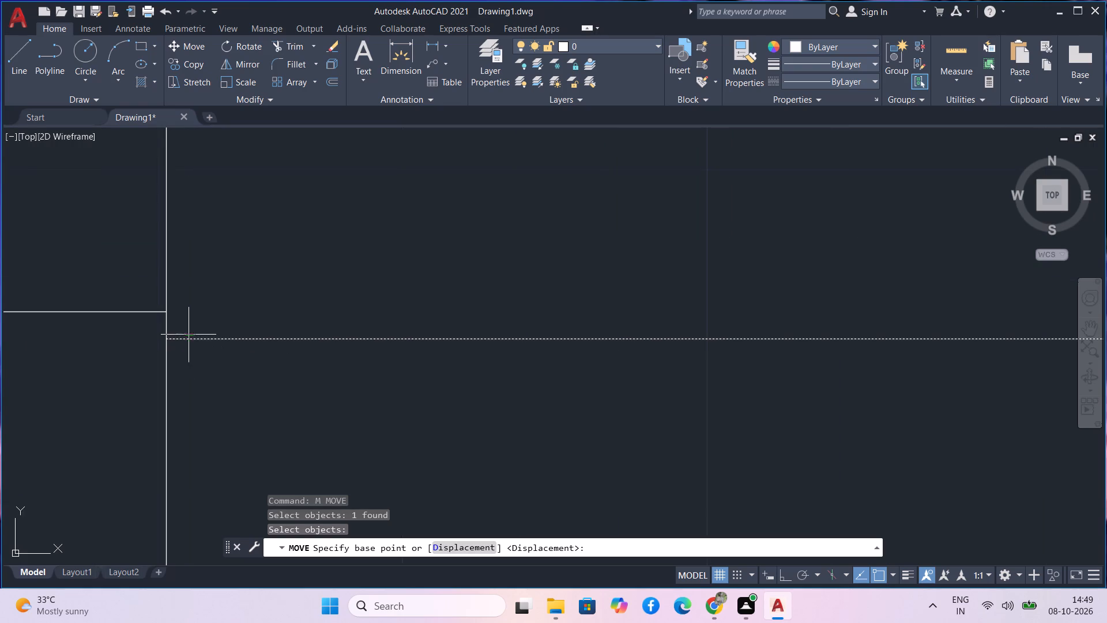
click(172, 341)
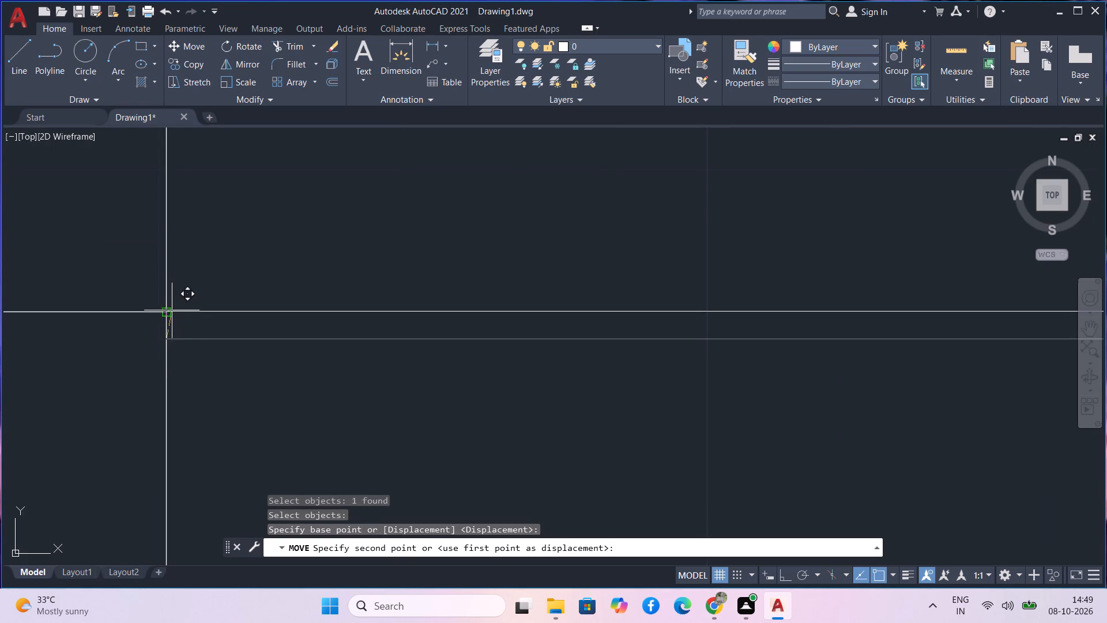
click(172, 310)
key(Escape)
scroll(502, 228, down, 1)
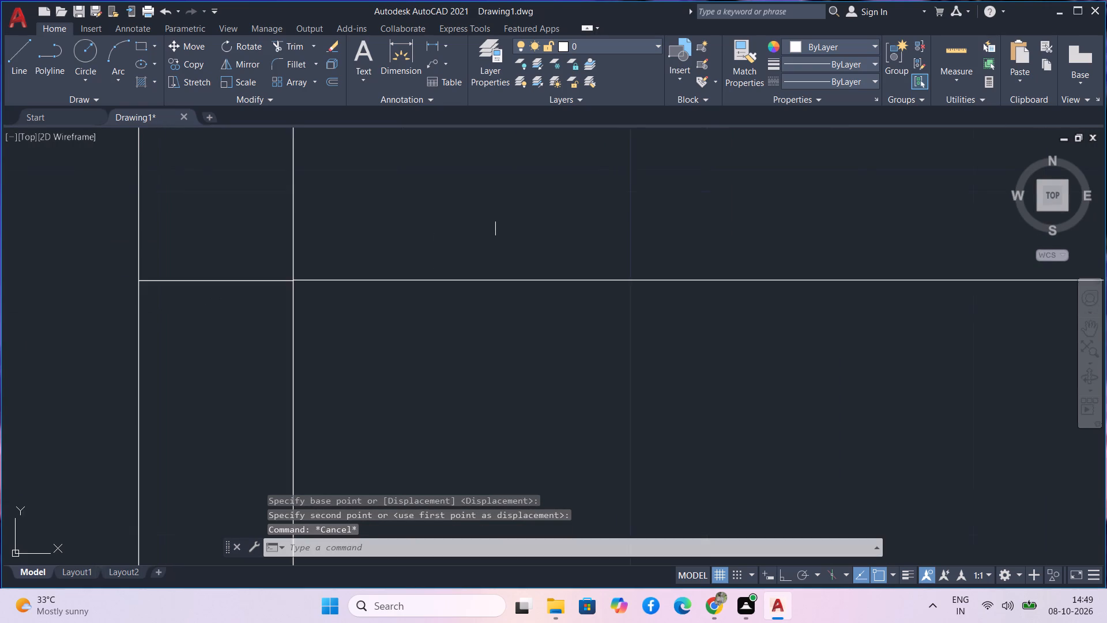
middle_drag(502, 247, 402, 408)
scroll(390, 390, down, 1)
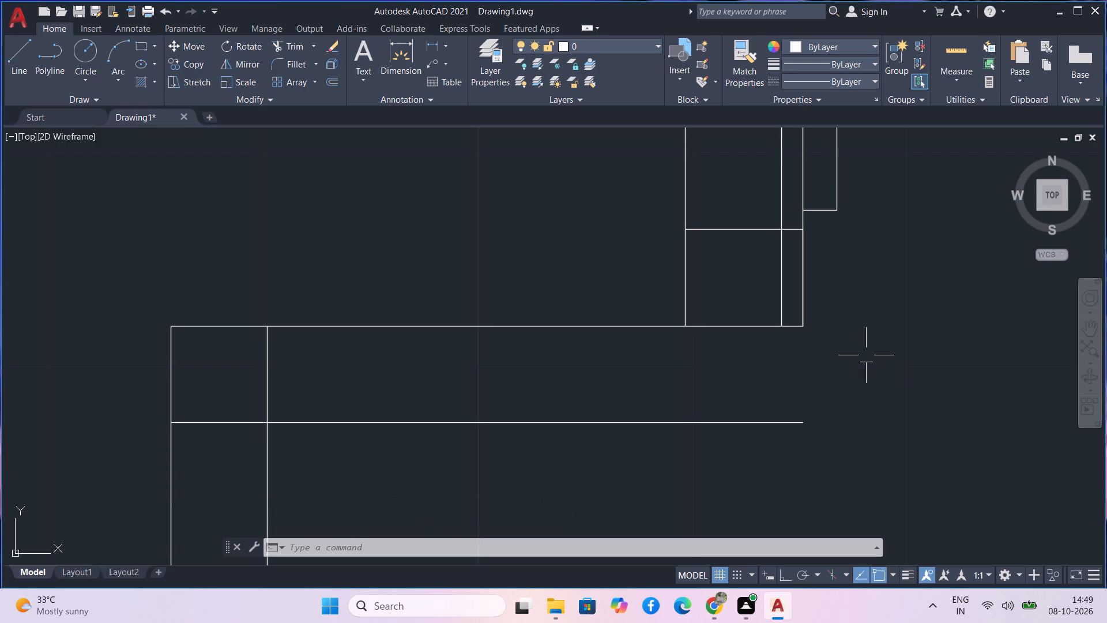
Extend the east face line of the doorway wall south to the lower line of the new connecting wall.
scroll(866, 355, down, 3)
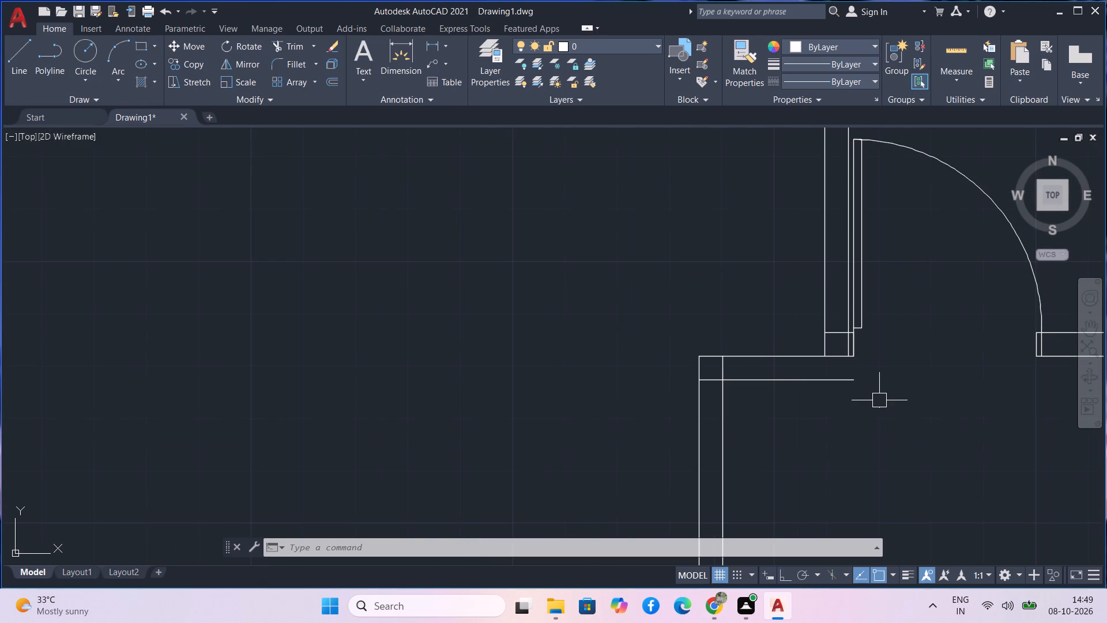
text(ex)
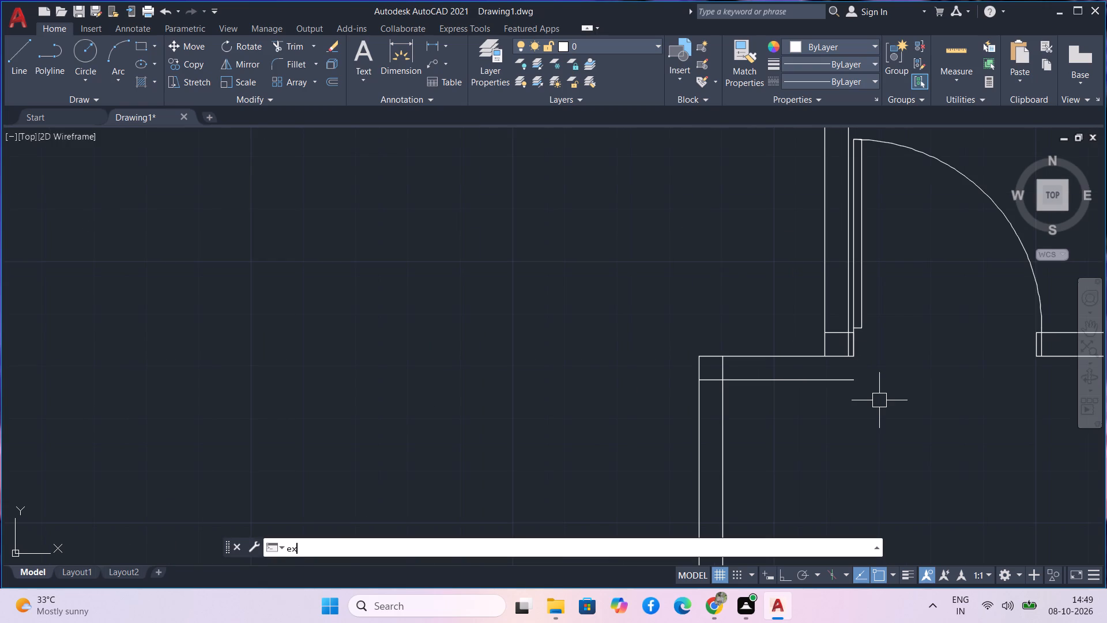
key(space)
scroll(853, 347, up, 3)
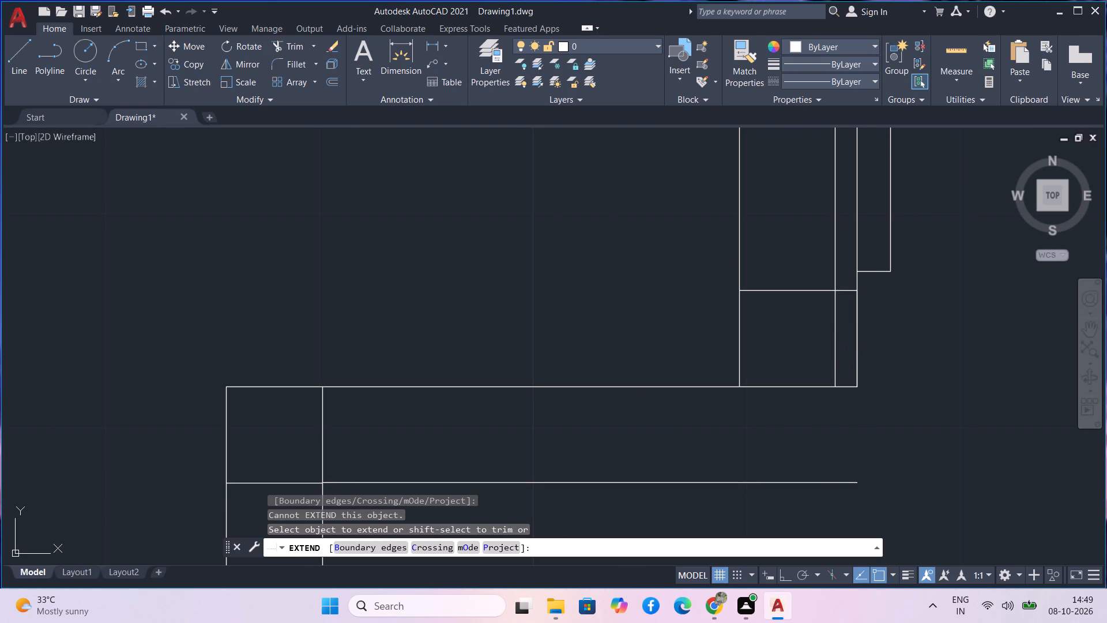
click(835, 350)
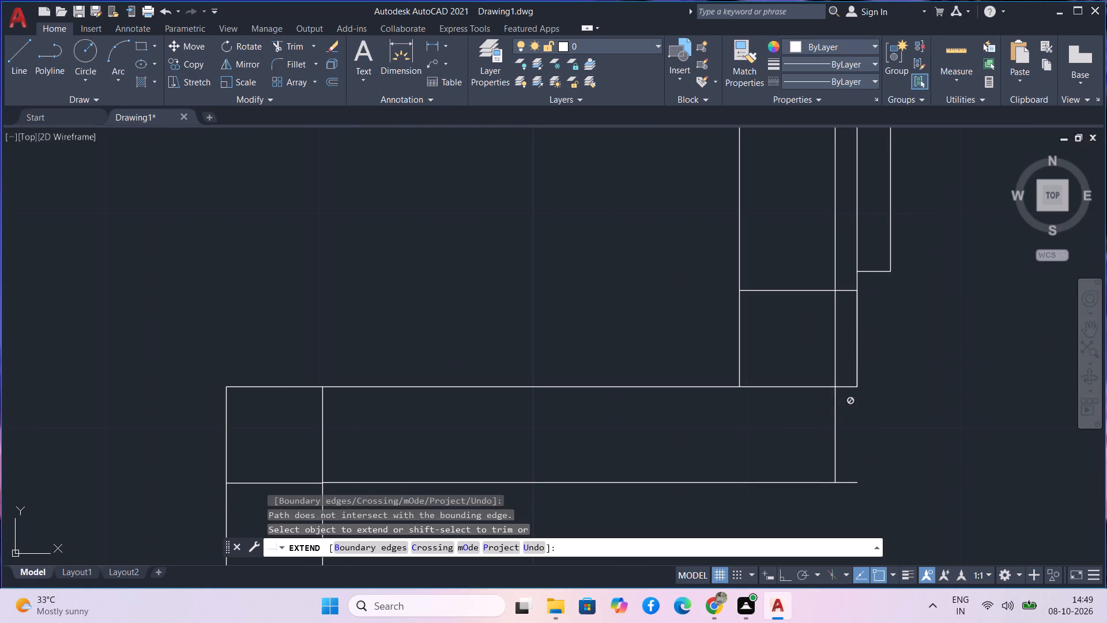
key(Escape)
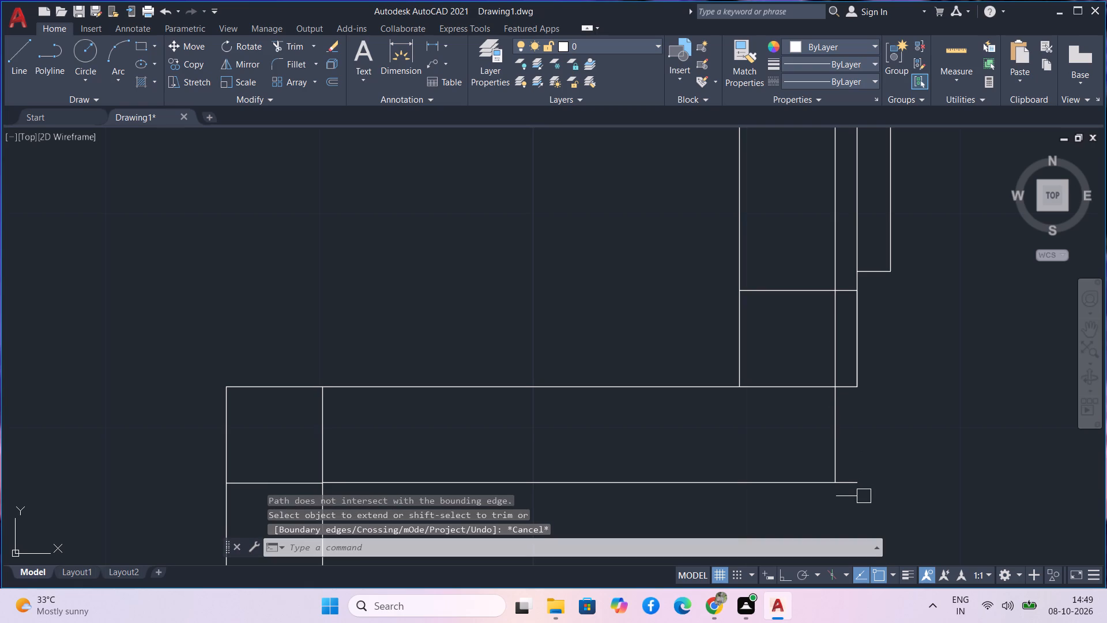
Trim the lower line of the connecting wall where it overhangs east past the extended doorway wall line.
text(tr)
key(space)
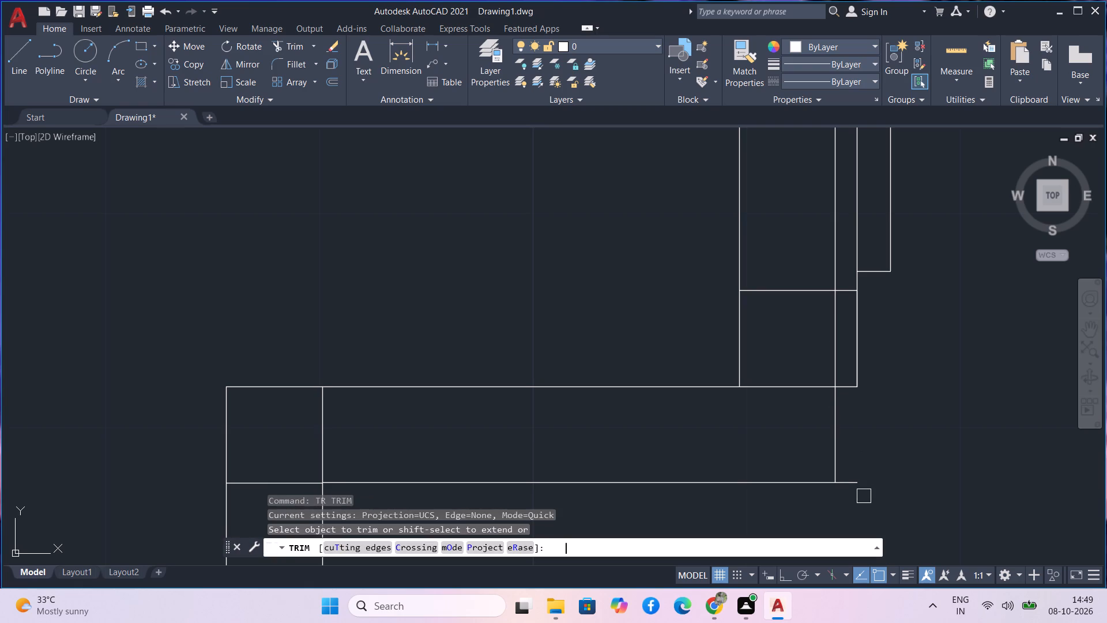
drag(864, 496, 849, 481)
drag(849, 481, 849, 489)
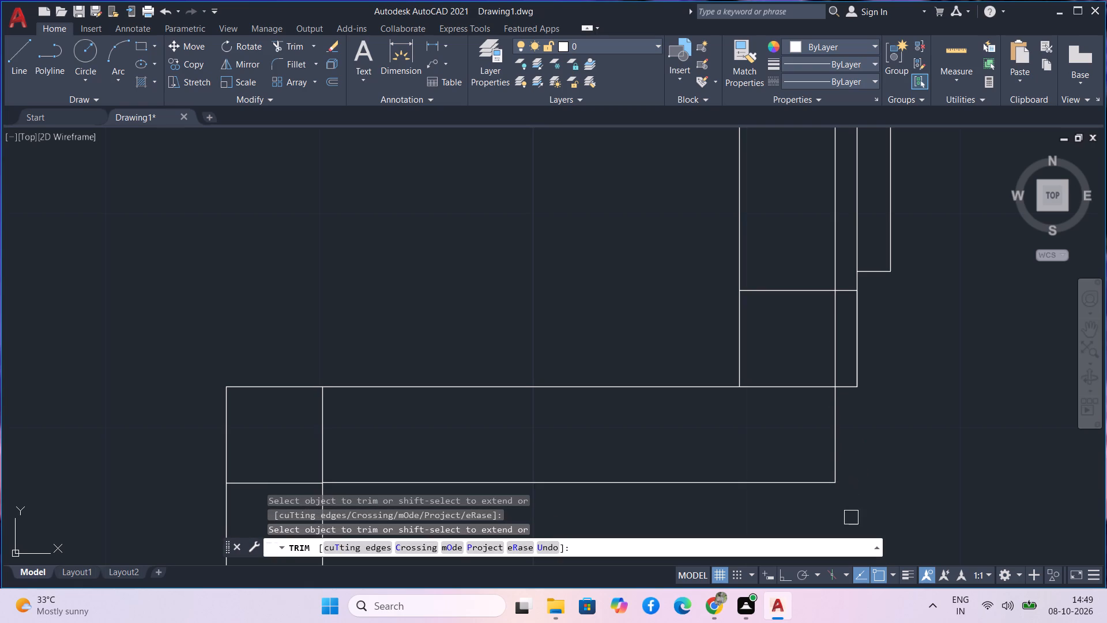
Trim the vertical and horizontal line pieces crossing inside the south room's northwest wall corner.
scroll(849, 505, down, 1)
scroll(853, 448, down, 1)
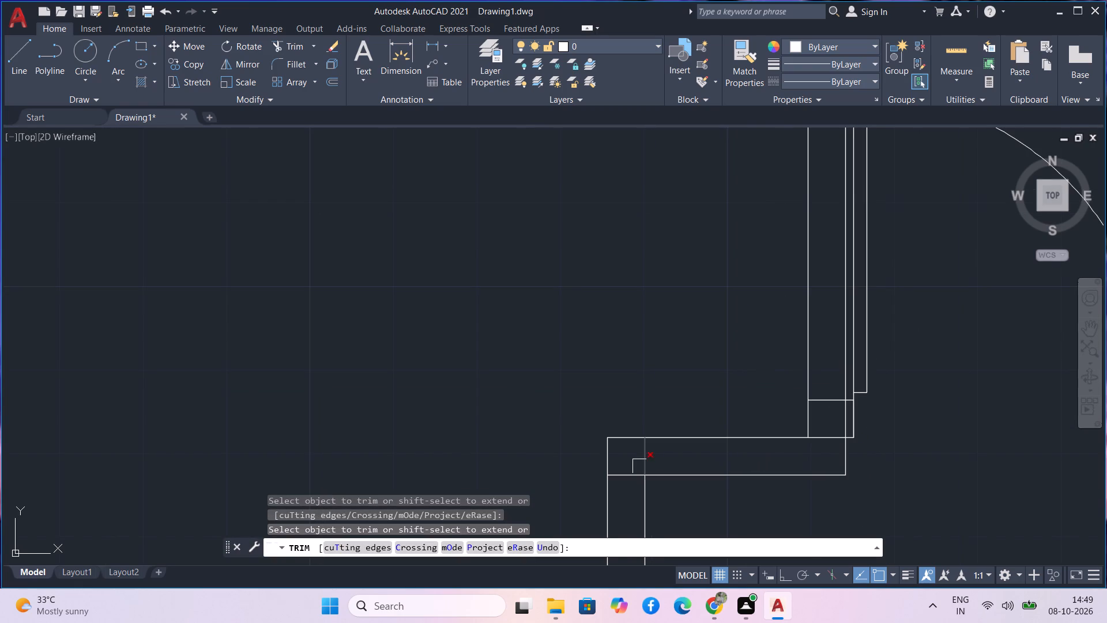
middle_click(639, 466)
click(647, 455)
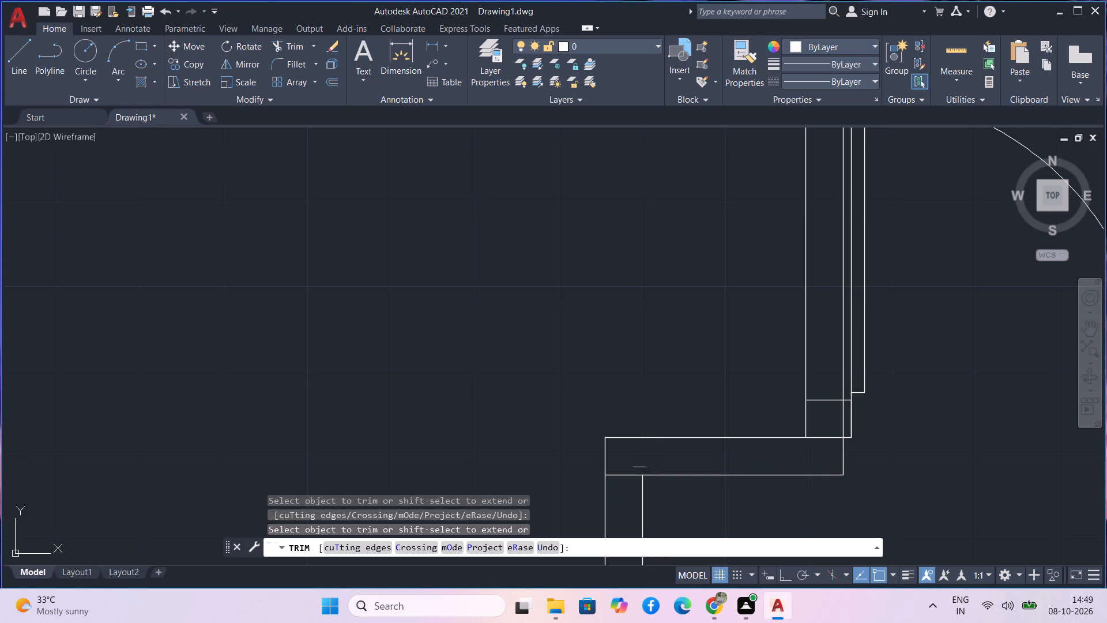
click(628, 475)
Examine the joined northwest corner, the south room's wall outline and the neighbouring walls to the north.
scroll(641, 506, down, 1)
middle_drag(687, 504, 504, 317)
scroll(505, 333, down, 2)
middle_drag(517, 352, 513, 336)
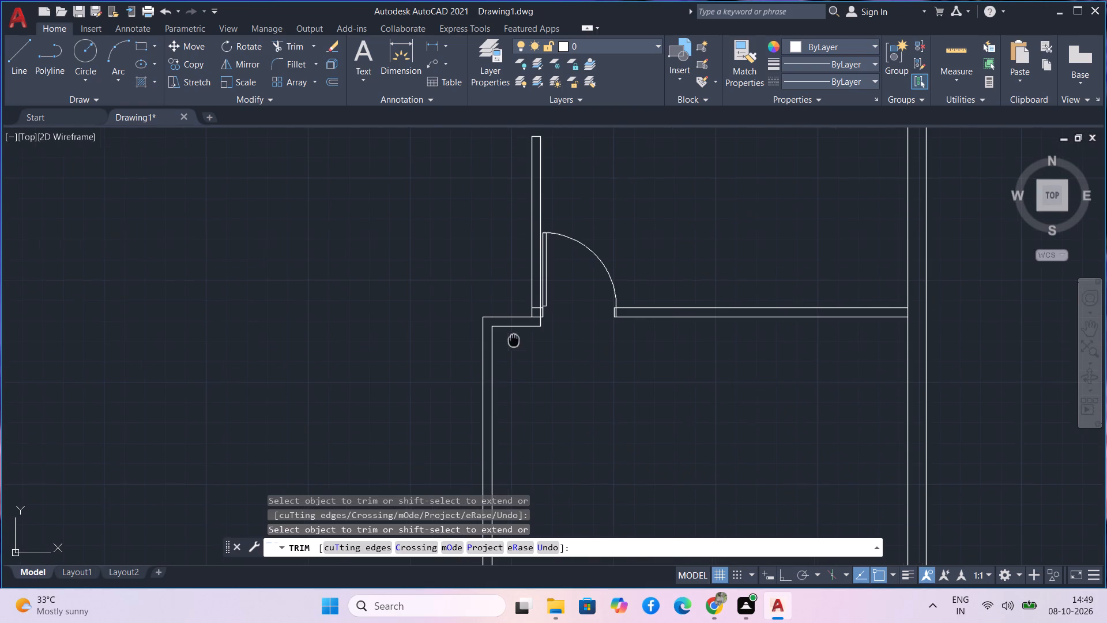
middle_drag(513, 336, 505, 317)
scroll(505, 317, down, 1)
middle_drag(552, 384, 511, 331)
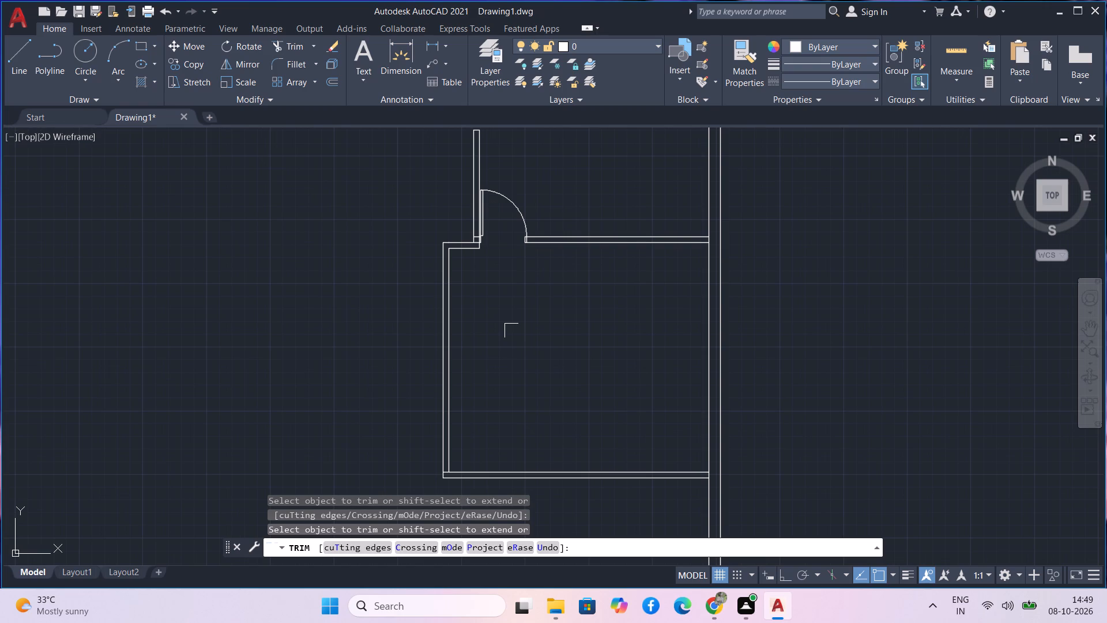
middle_drag(511, 331, 532, 408)
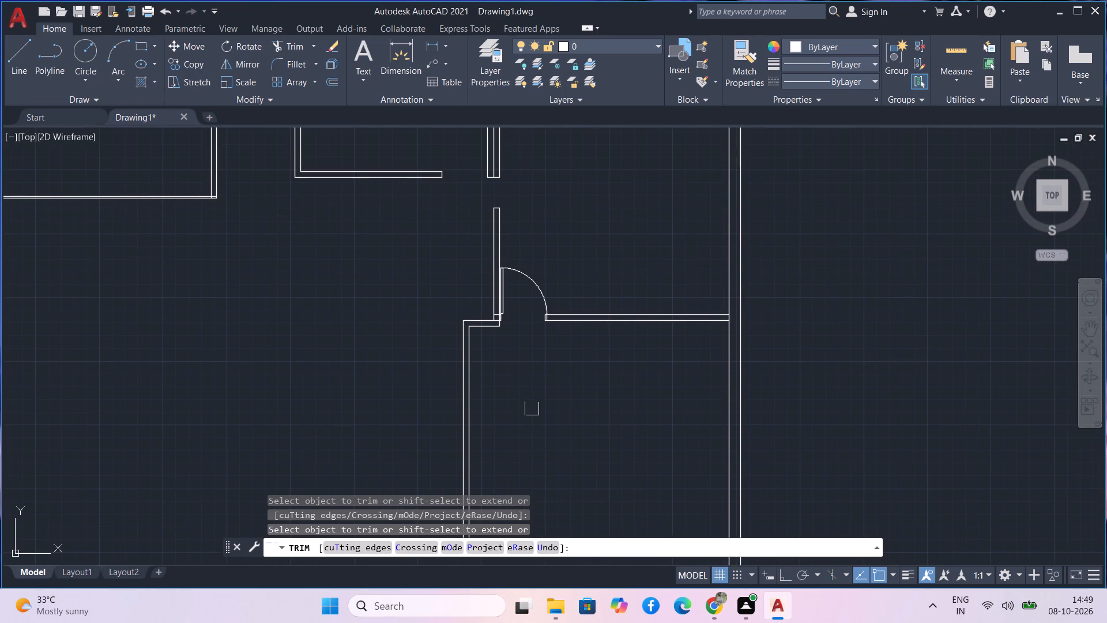
Undo the last trim at the south room's northwest wall corner.
key(ctrl+z)
scroll(532, 408, down, 2)
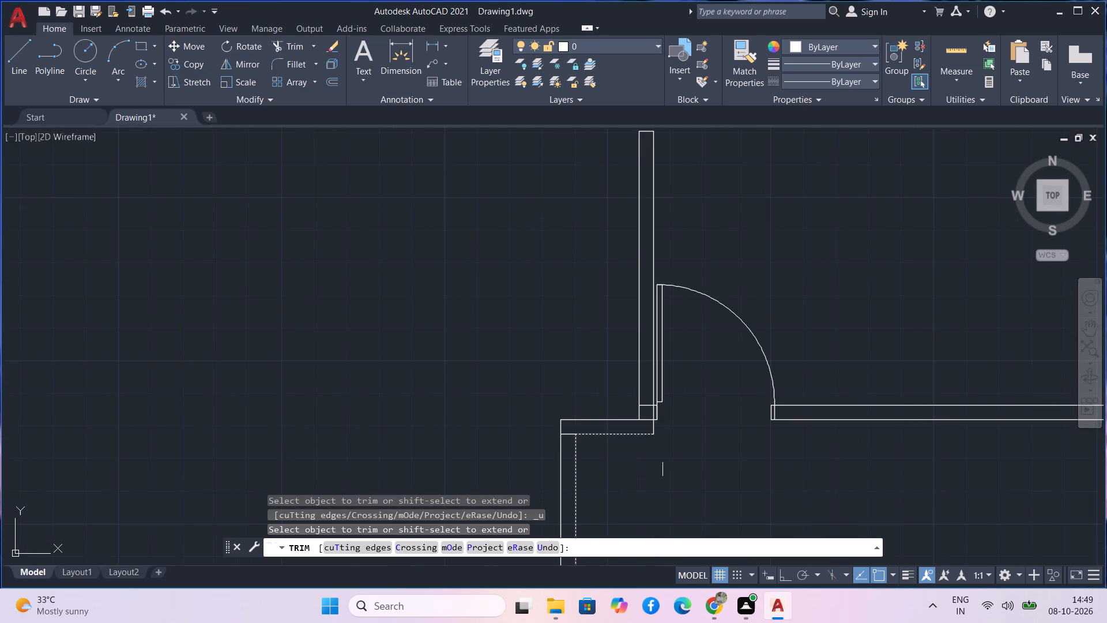
middle_drag(669, 469, 557, 326)
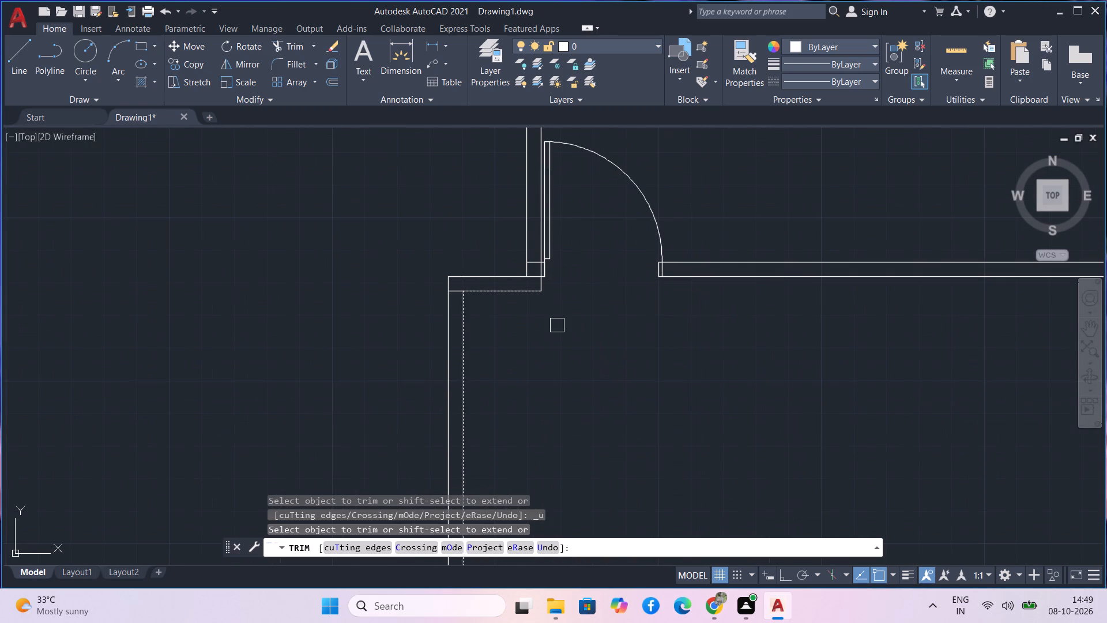
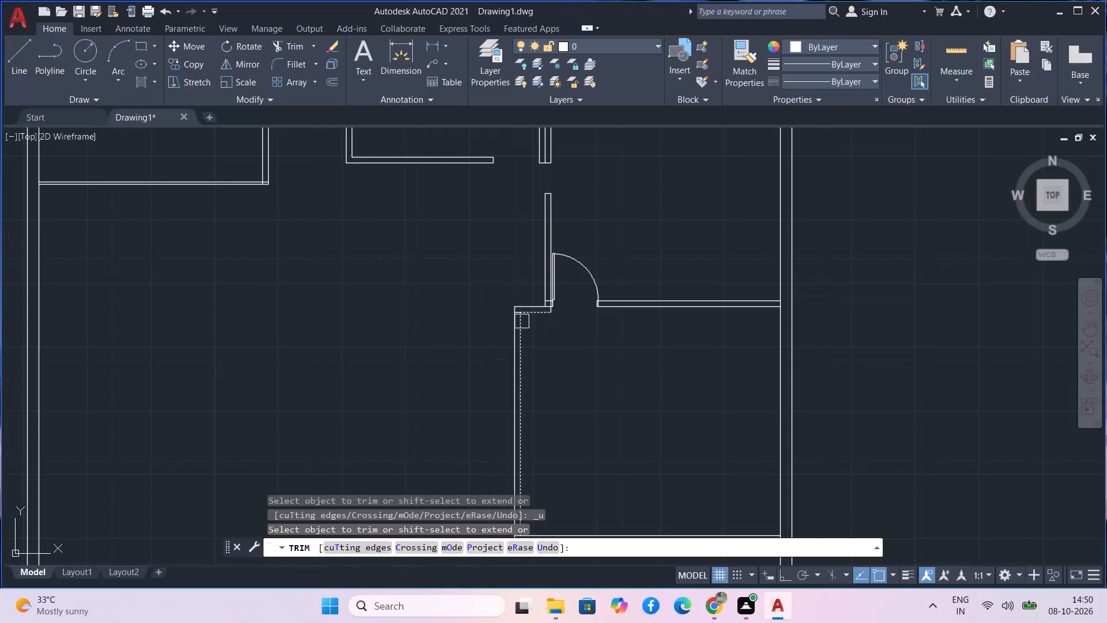
Leave the Trim command and undo the earlier trims at the south room's northwest wall corner.
scroll(292, 281, down, 1)
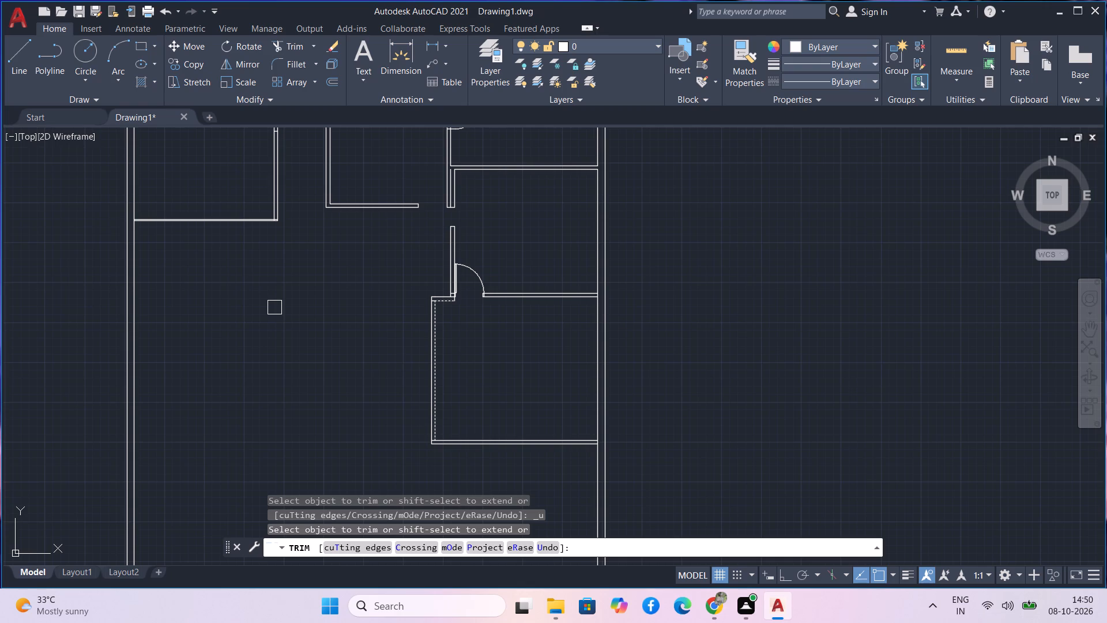
scroll(274, 307, down, 1)
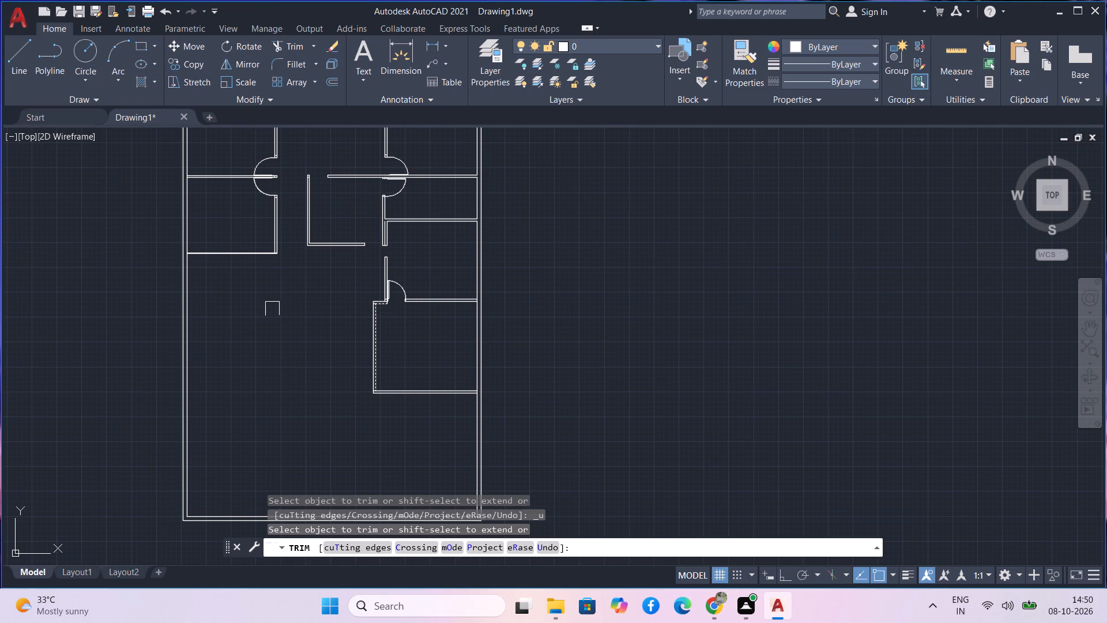
middle_drag(272, 309, 273, 321)
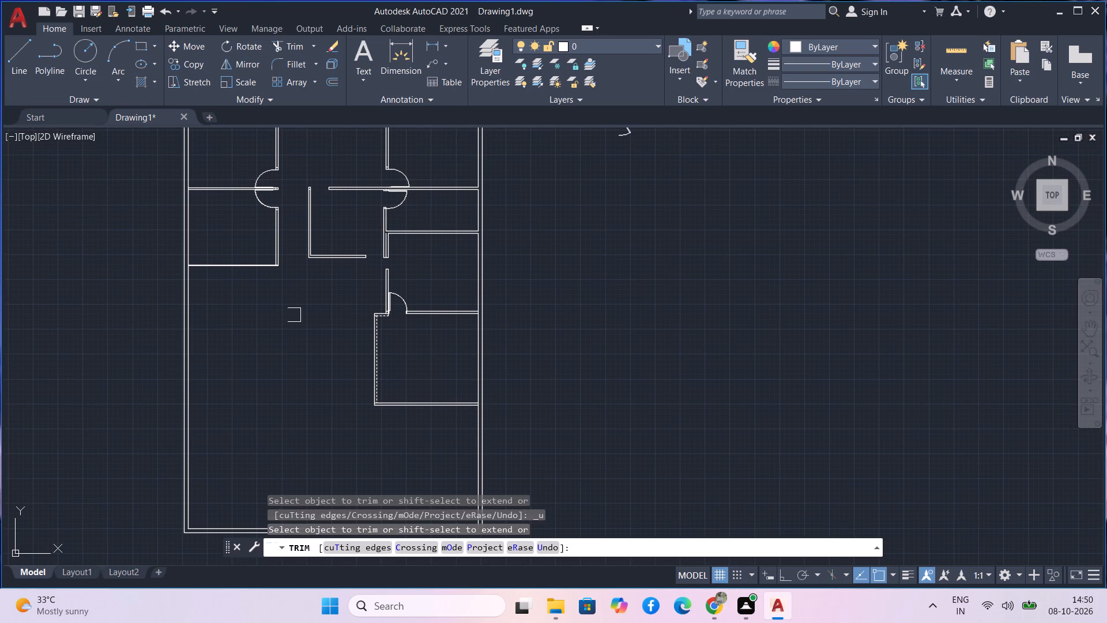
scroll(329, 327, up, 2)
key(Escape)
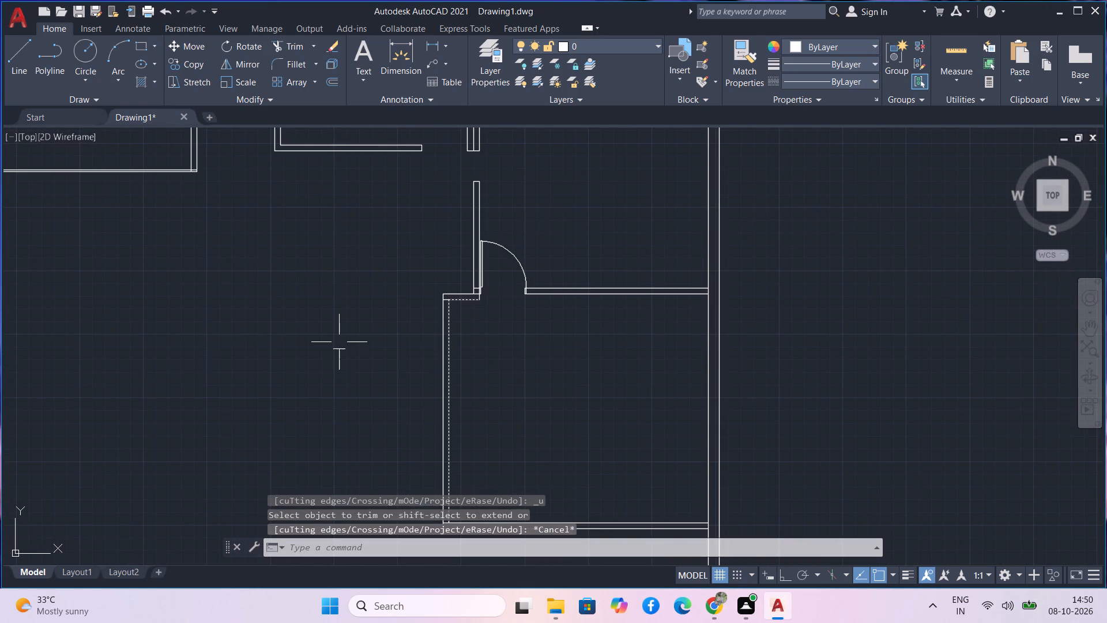
key(Escape)
key(Escape)
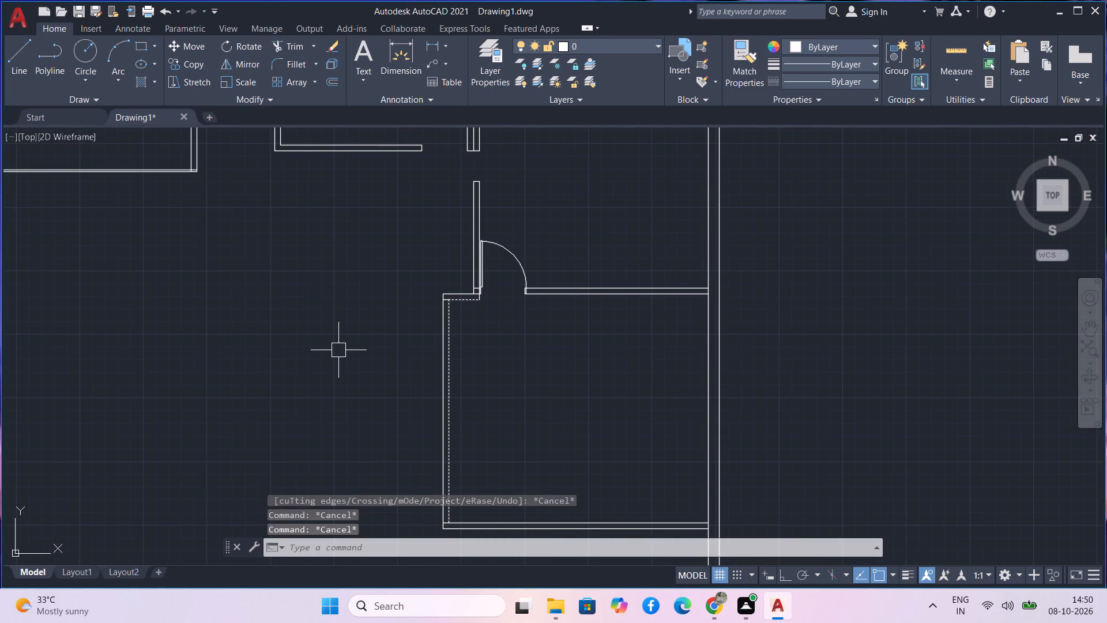
key(space)
middle_drag(473, 373, 389, 329)
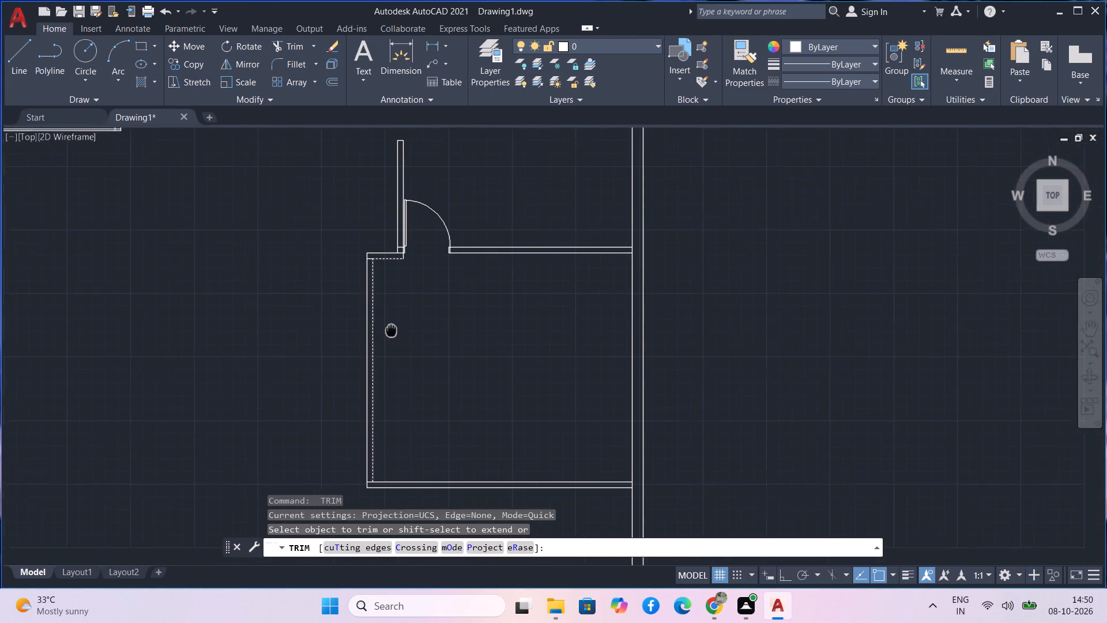
middle_drag(389, 329, 380, 328)
key(Escape)
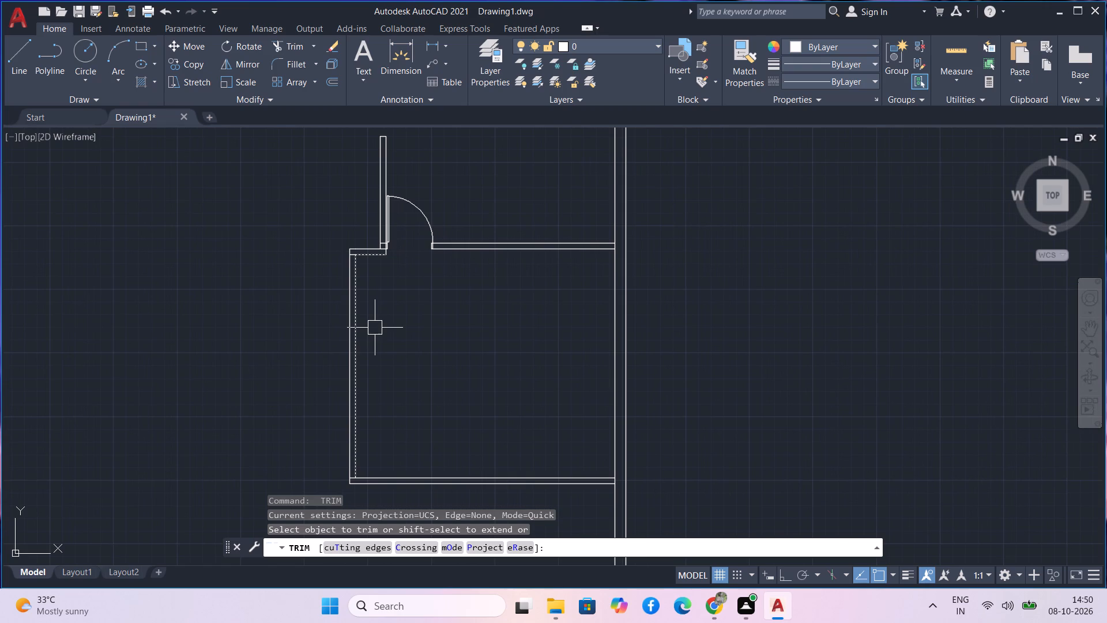
key(ctrl+z)
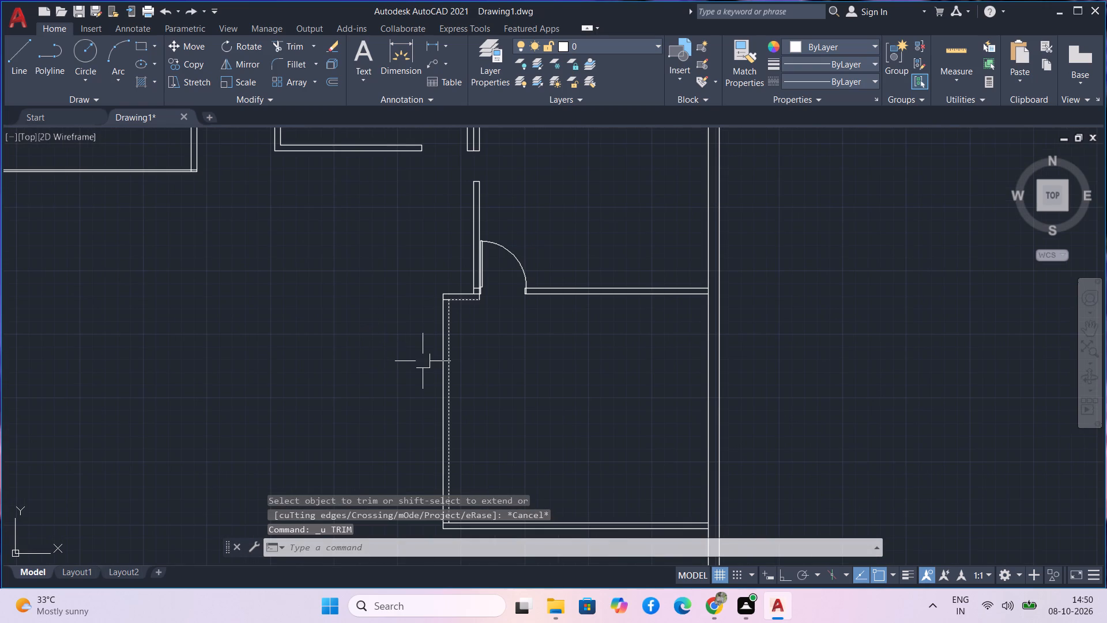
key(ctrl+z)
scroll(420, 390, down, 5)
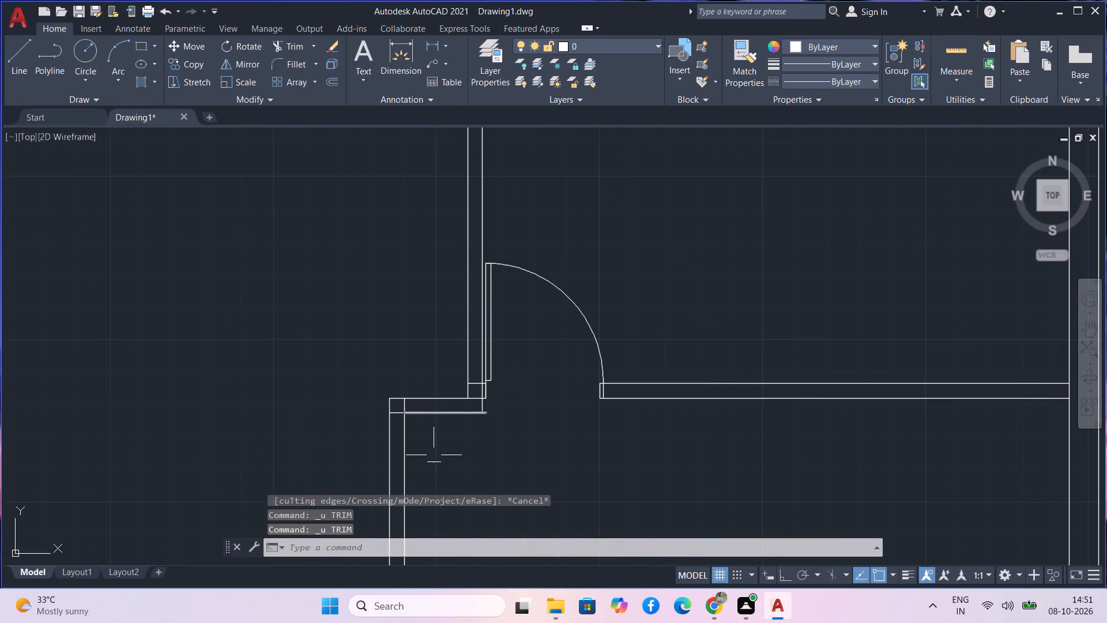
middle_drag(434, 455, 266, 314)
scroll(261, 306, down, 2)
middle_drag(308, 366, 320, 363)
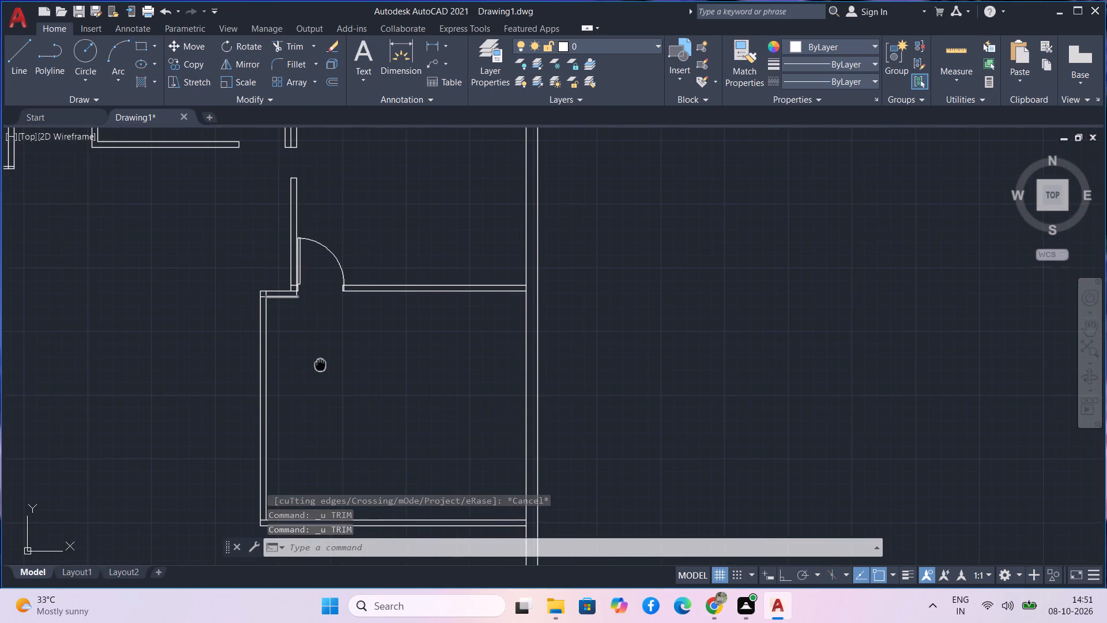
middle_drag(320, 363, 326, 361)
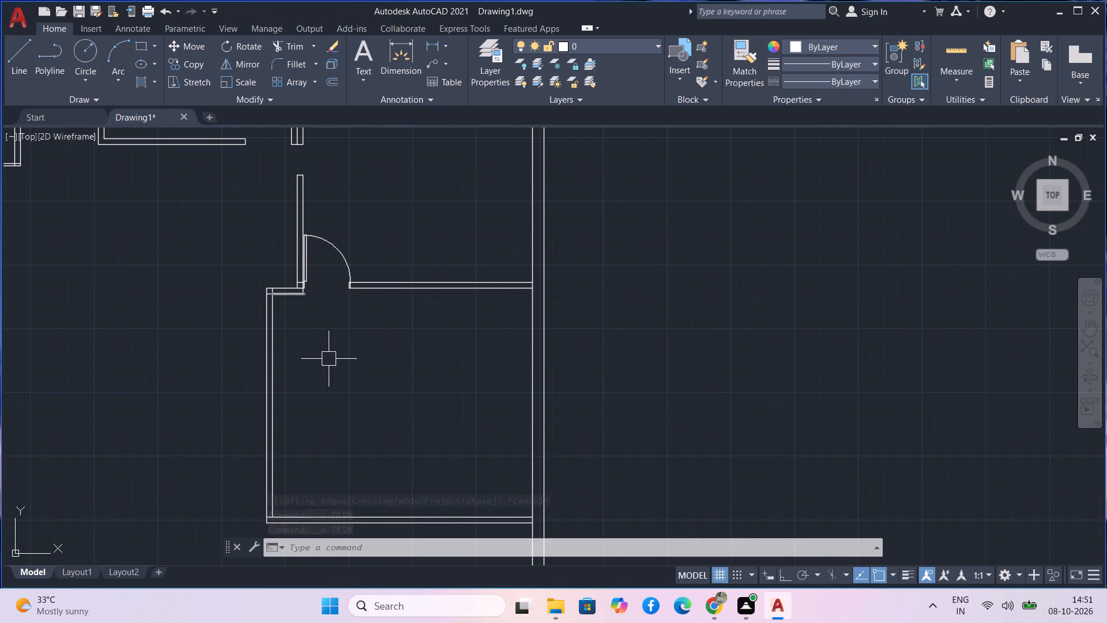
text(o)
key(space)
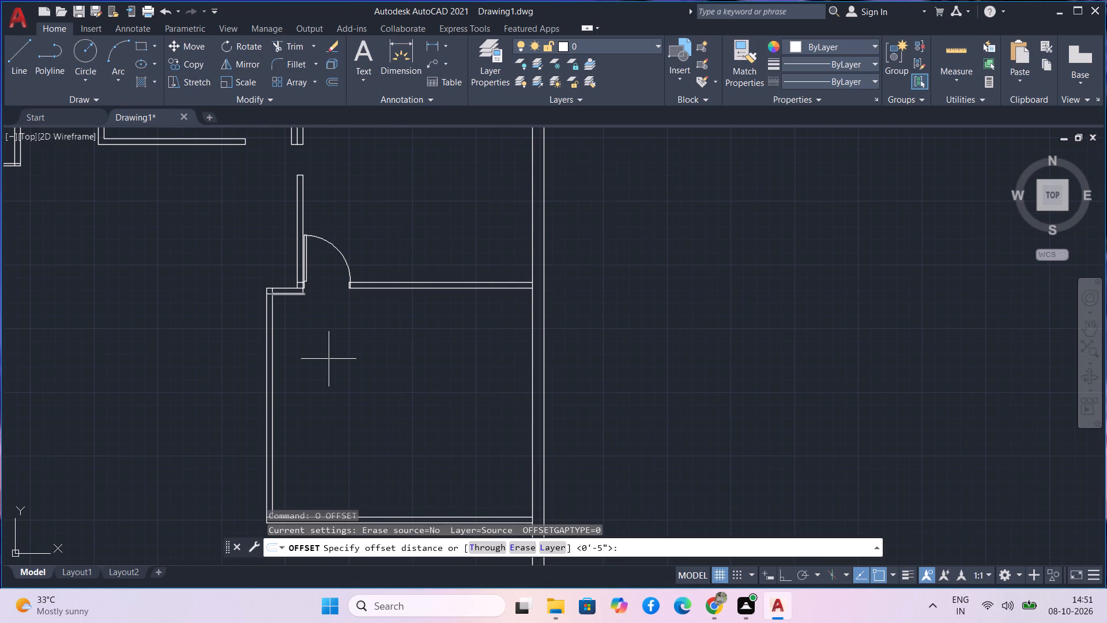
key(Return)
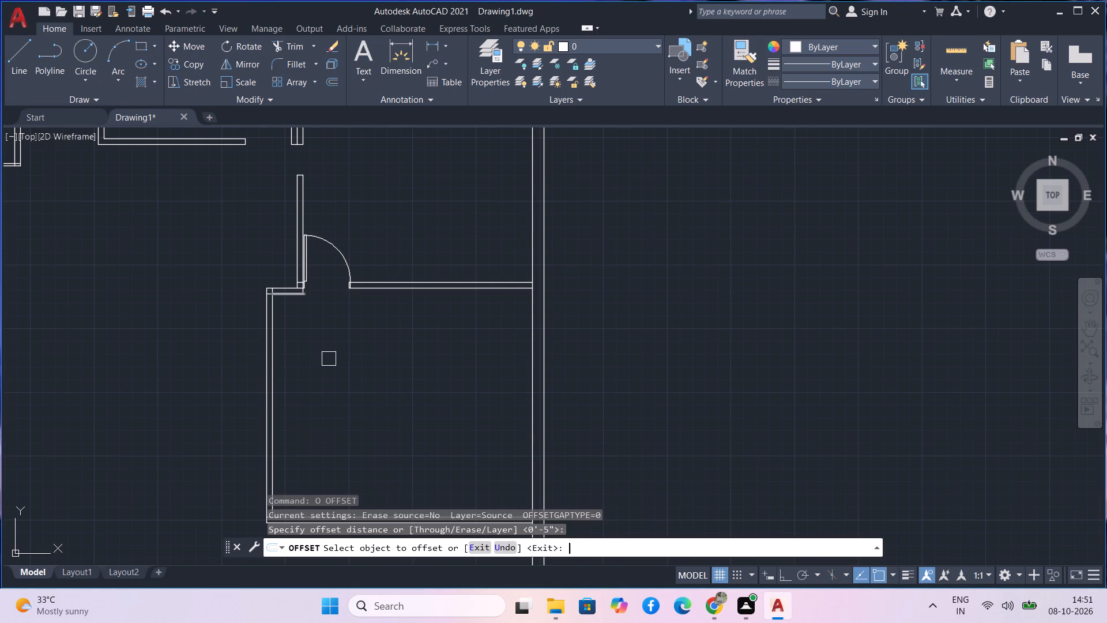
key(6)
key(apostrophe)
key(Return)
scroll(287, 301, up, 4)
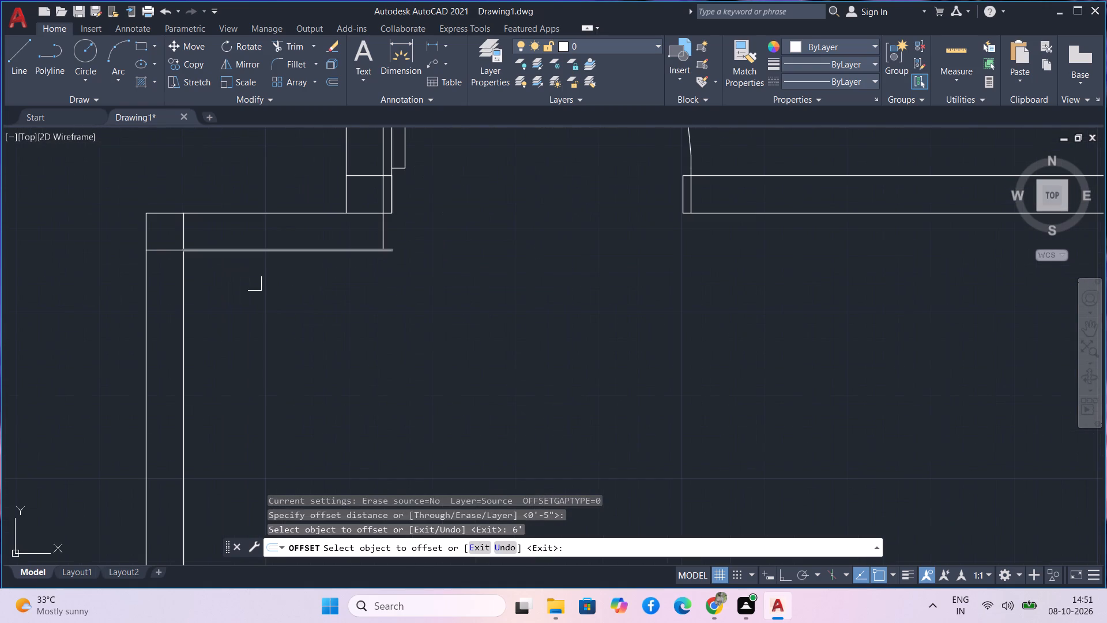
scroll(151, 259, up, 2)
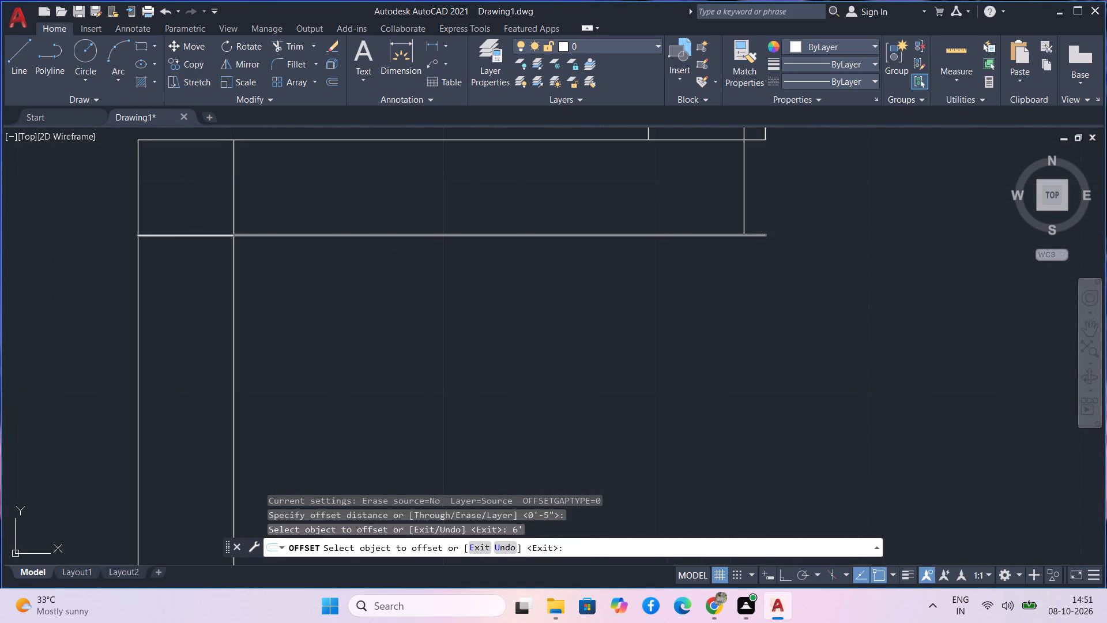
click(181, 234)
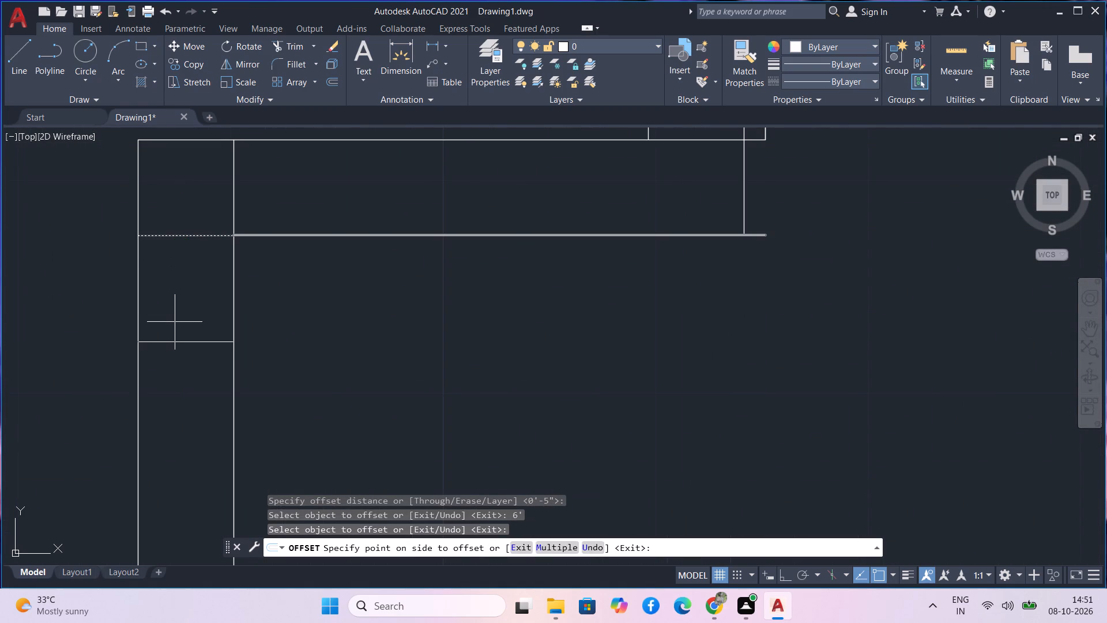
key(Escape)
Offset the short line across the west wall at the south room's northwest corner 6' to the south.
text(o)
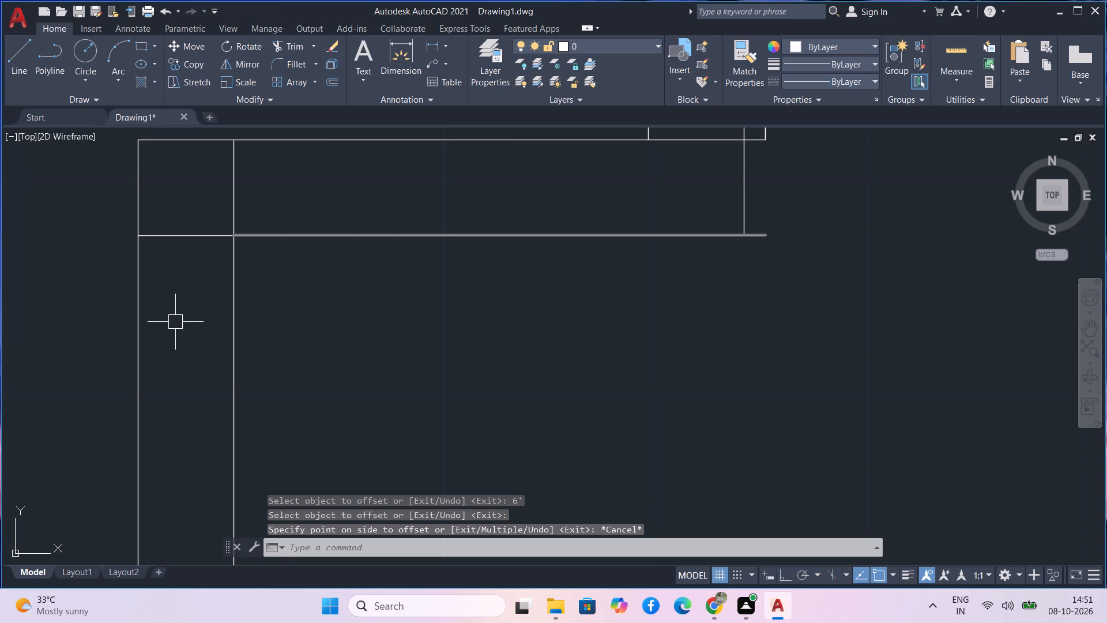
key(space)
key(6)
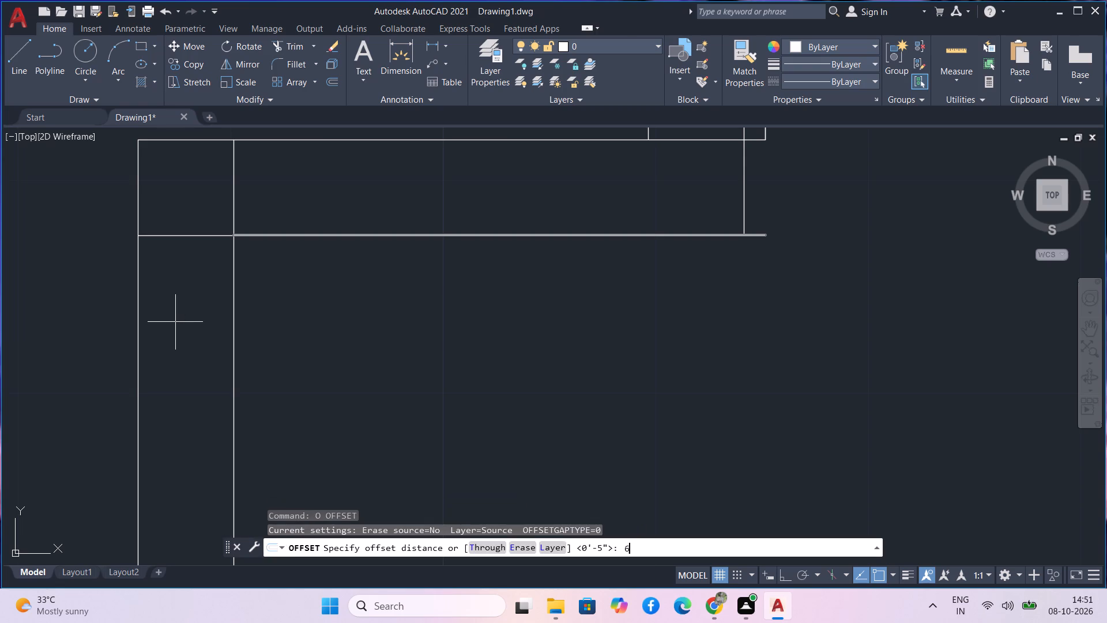
key(apostrophe)
key(Return)
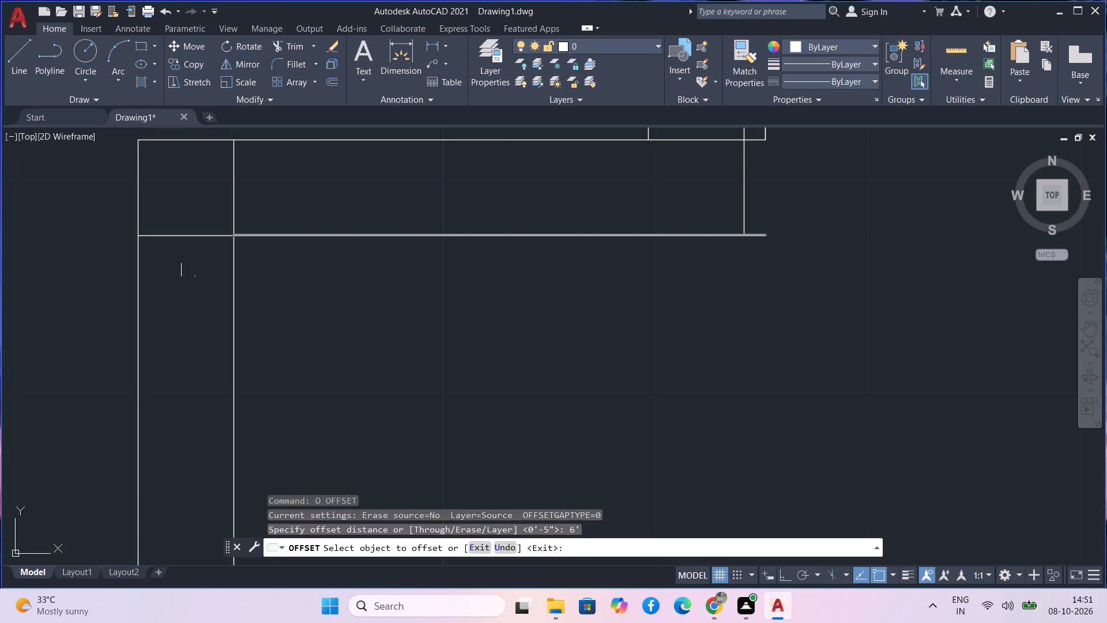
click(186, 240)
scroll(188, 346, down, 3)
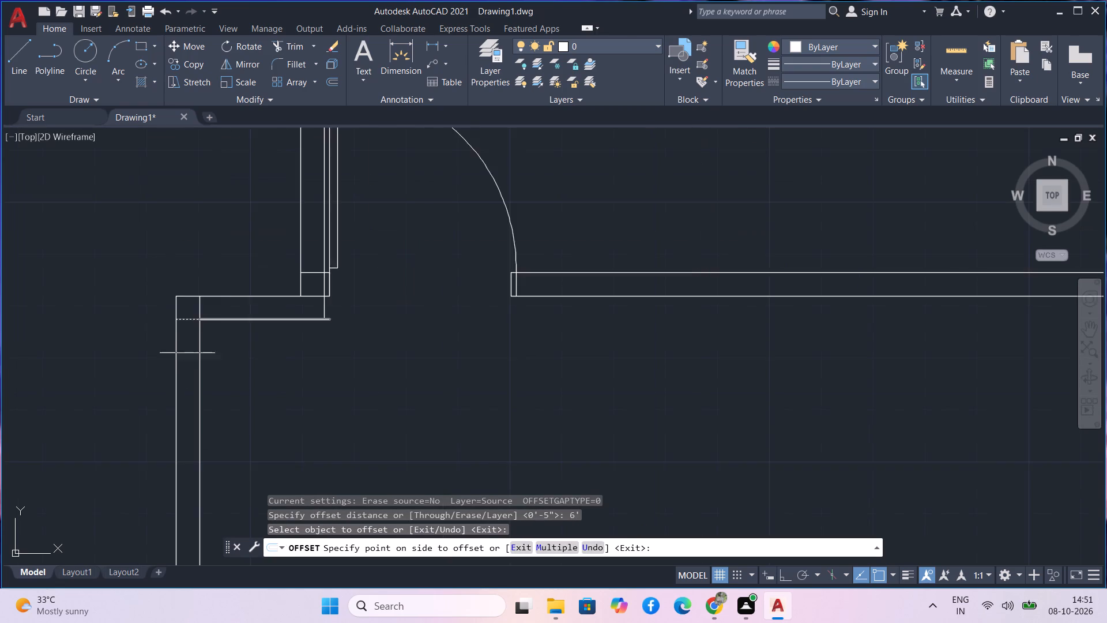
scroll(193, 376, down, 1)
middle_drag(240, 433, 251, 136)
scroll(251, 136, down, 1)
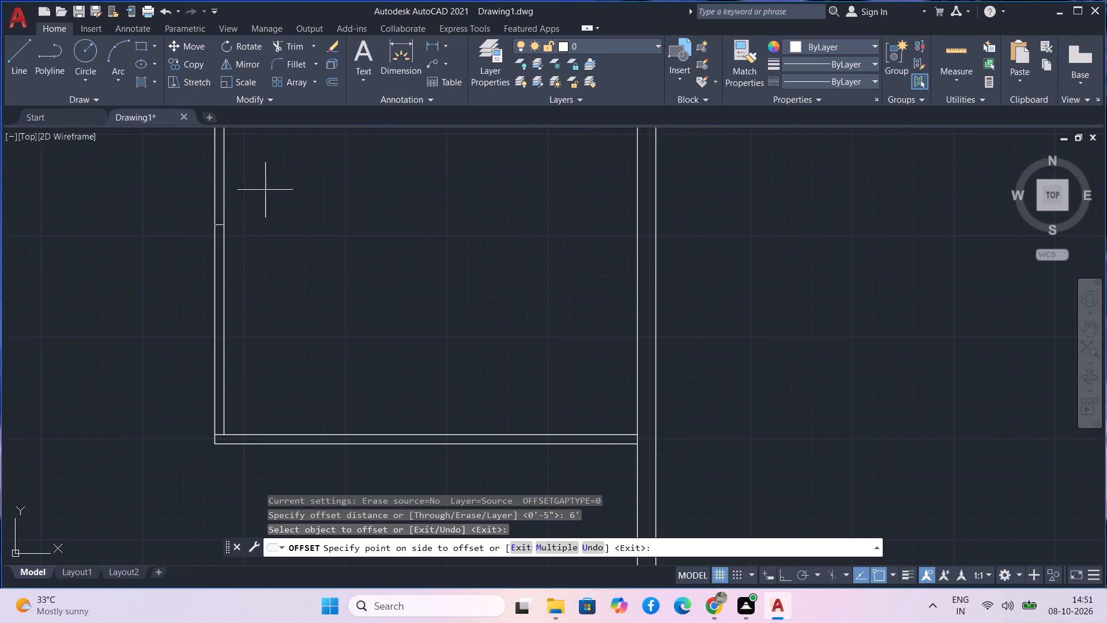
middle_drag(270, 212, 263, 298)
scroll(263, 298, down, 1)
middle_drag(263, 298, 257, 340)
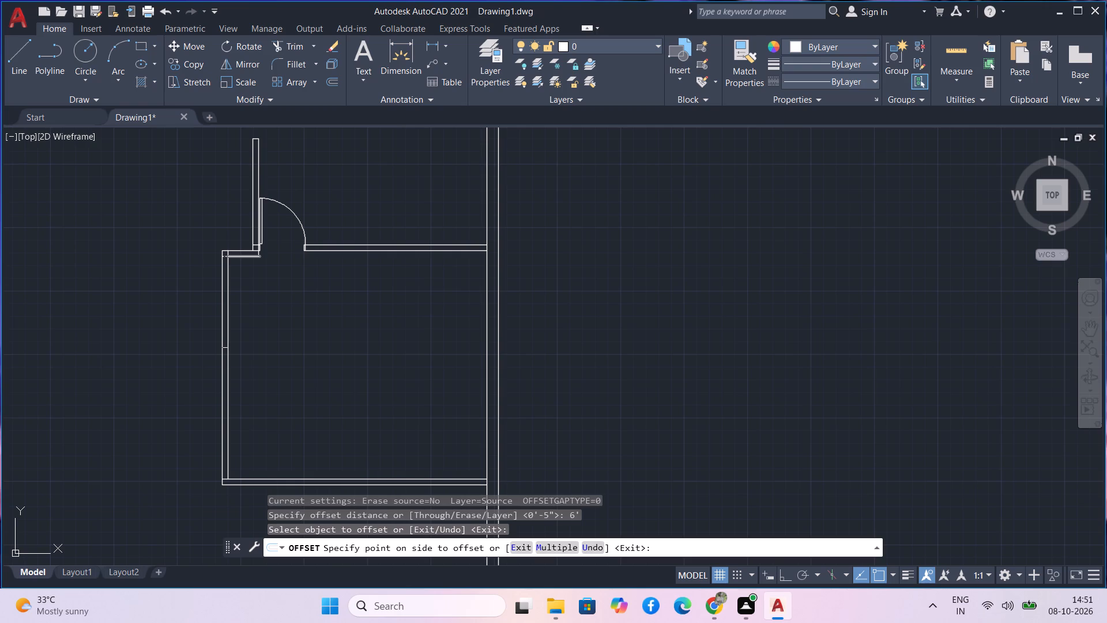
click(257, 340)
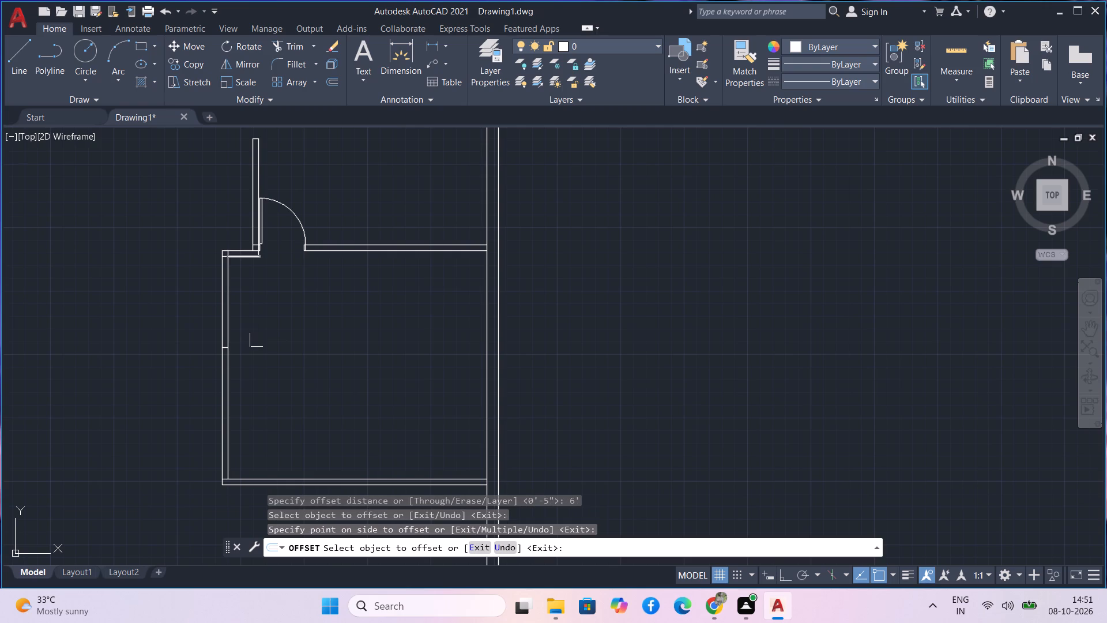
key(Escape)
Trim both lines of the south room's west wall between the northwest corner and the 6' offset line.
text(tr)
key(space)
drag(257, 340, 188, 309)
drag(295, 308, 109, 337)
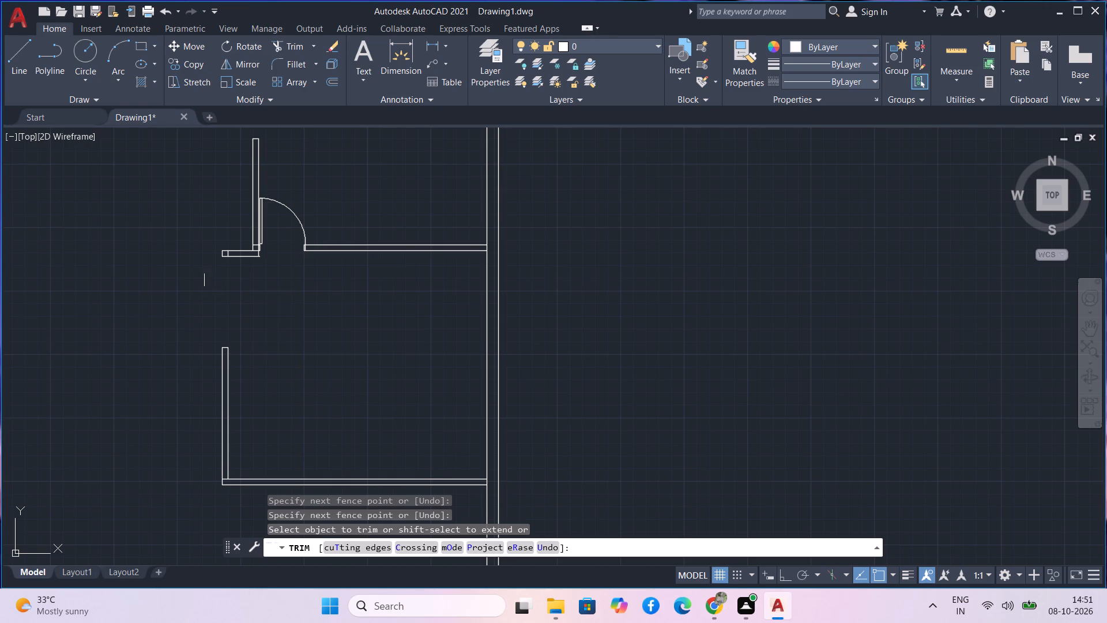
Trim away the connecting wall and its leftover corner pieces between the west wall opening and the doorway wall.
scroll(216, 267, up, 3)
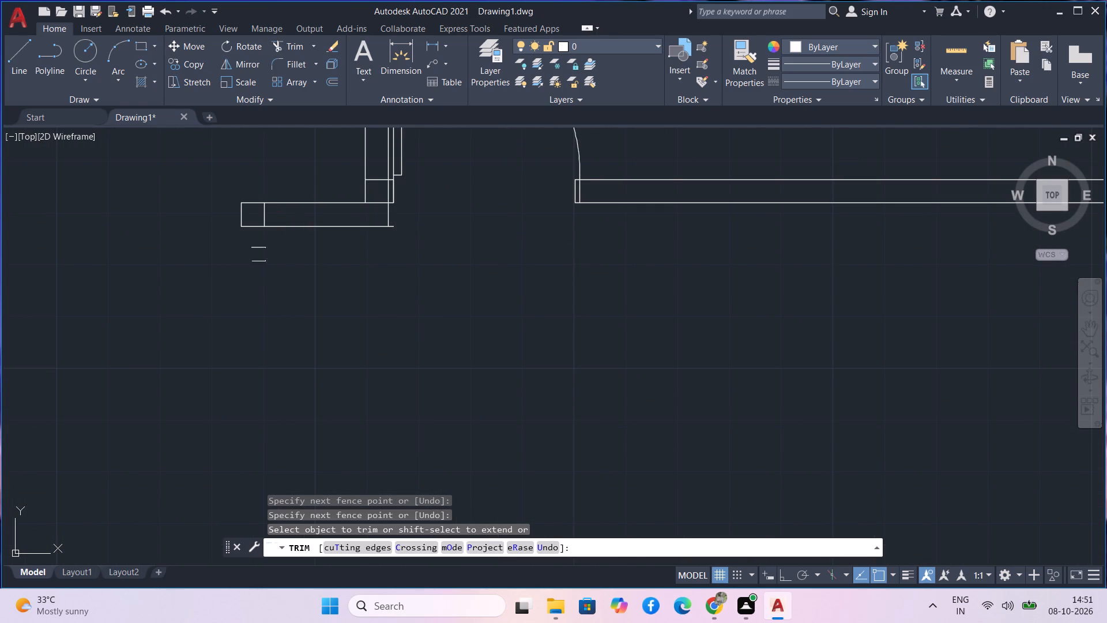
drag(277, 264, 194, 227)
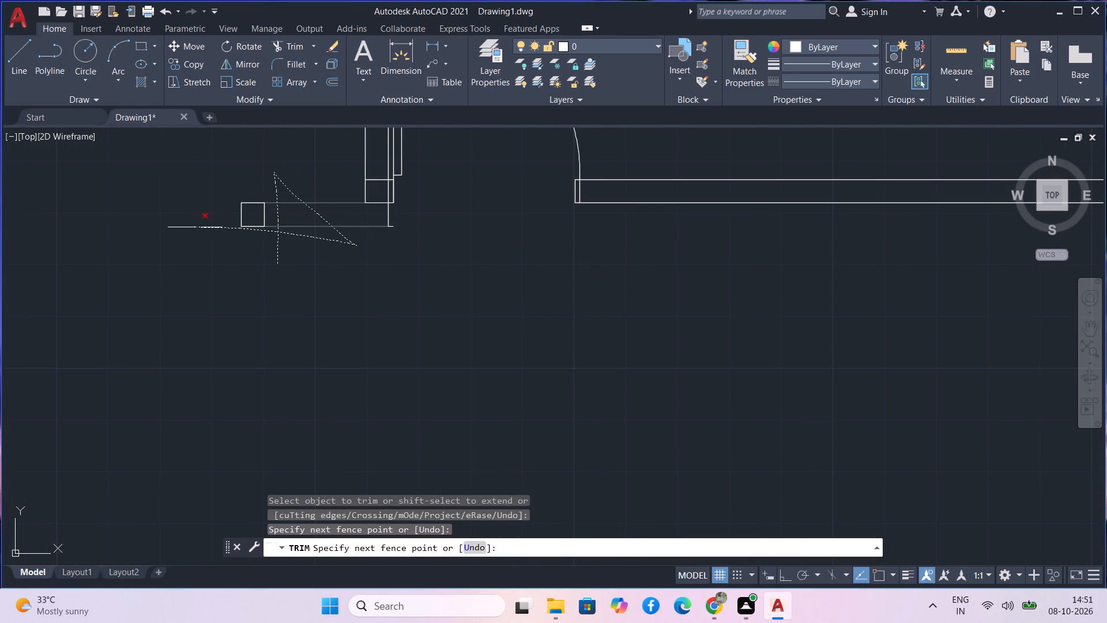
drag(194, 227, 243, 223)
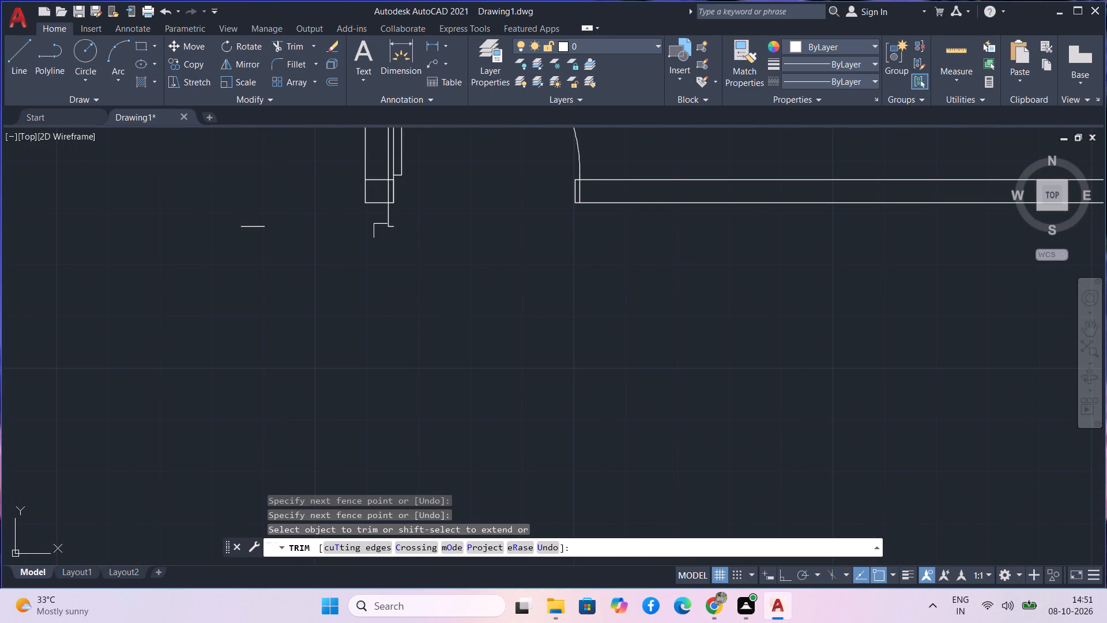
double_click(390, 225)
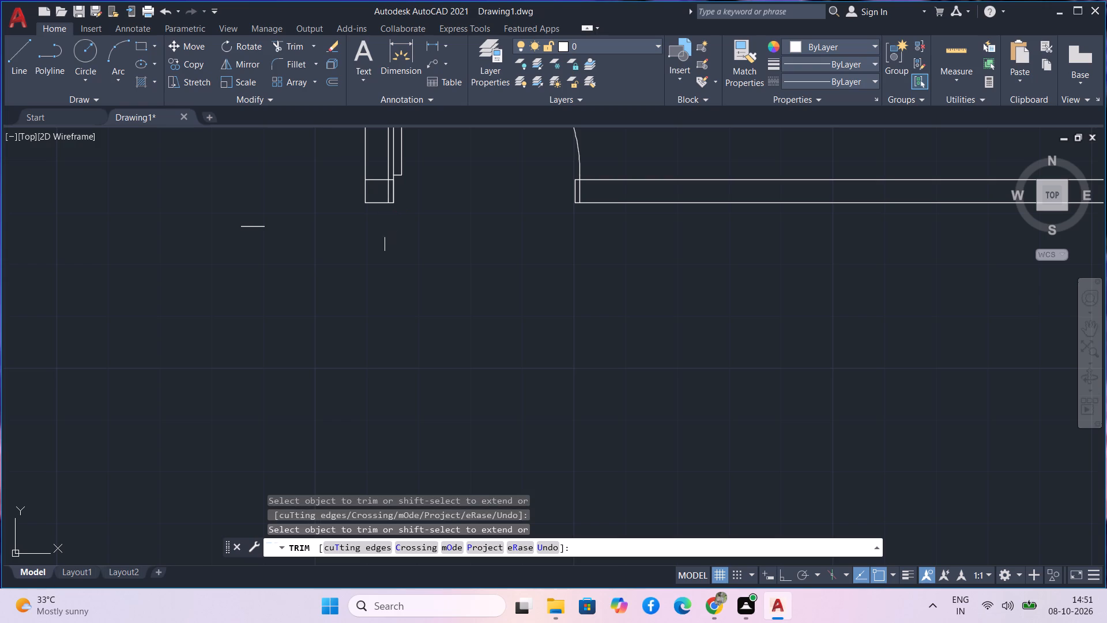
scroll(317, 232, down, 1)
click(275, 230)
Trim the short line crossing inside the south room's southwest wall corner.
scroll(295, 273, down, 2)
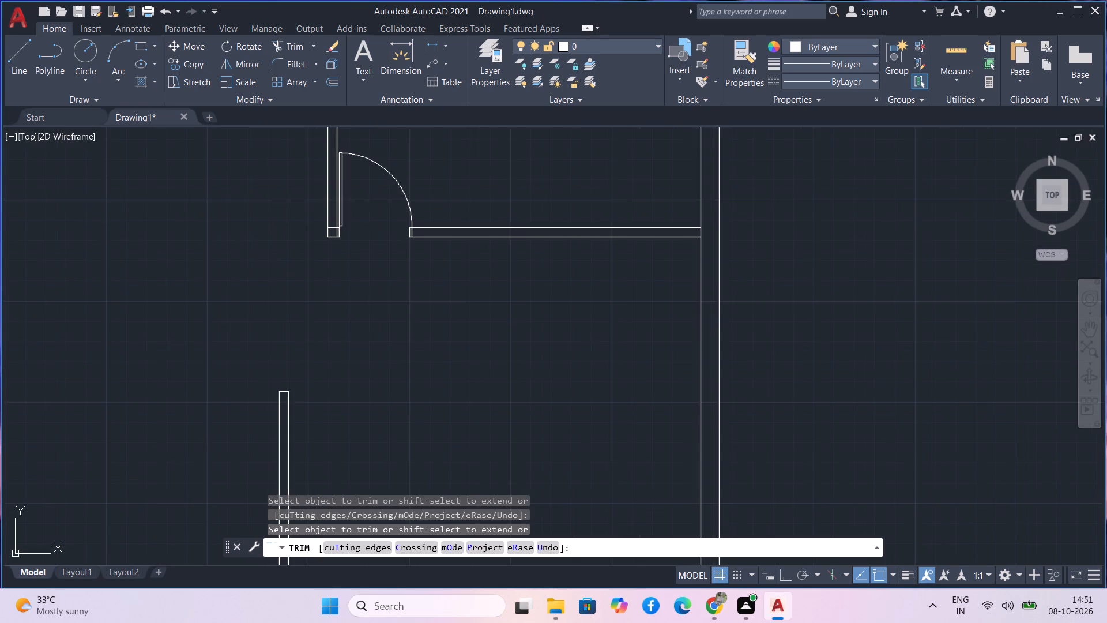
middle_drag(355, 423, 318, 348)
scroll(307, 321, down, 1)
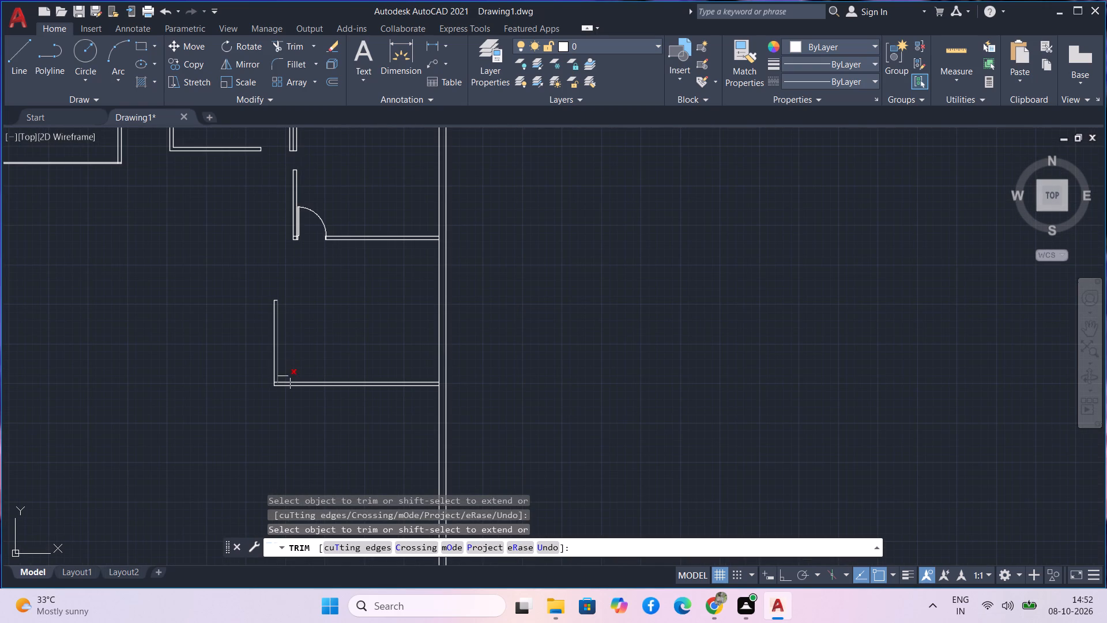
scroll(270, 383, up, 6)
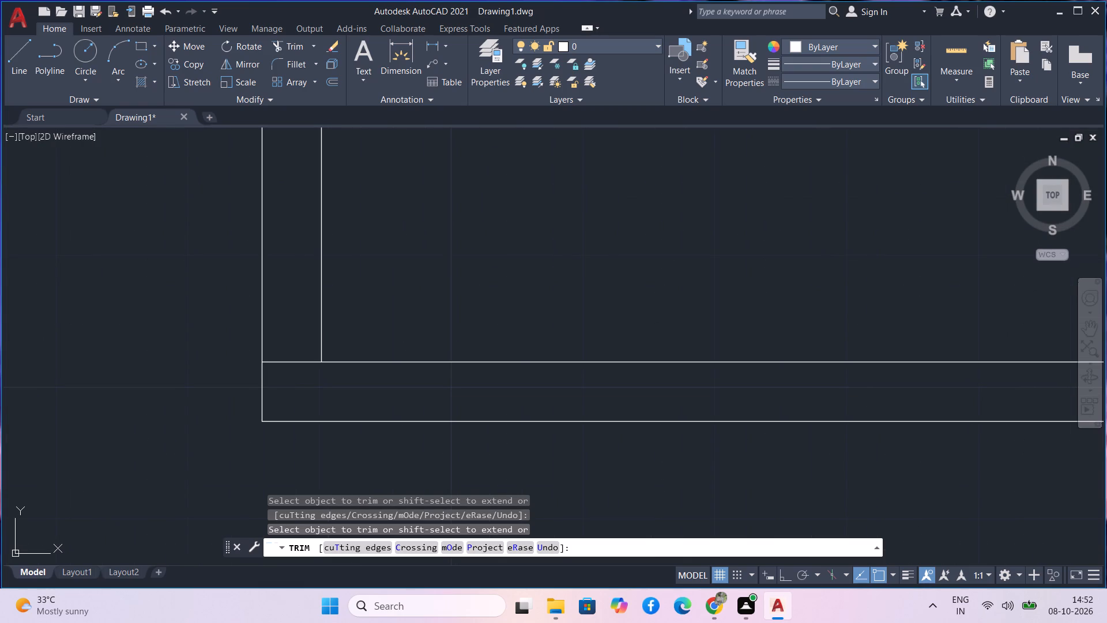
drag(293, 325, 312, 389)
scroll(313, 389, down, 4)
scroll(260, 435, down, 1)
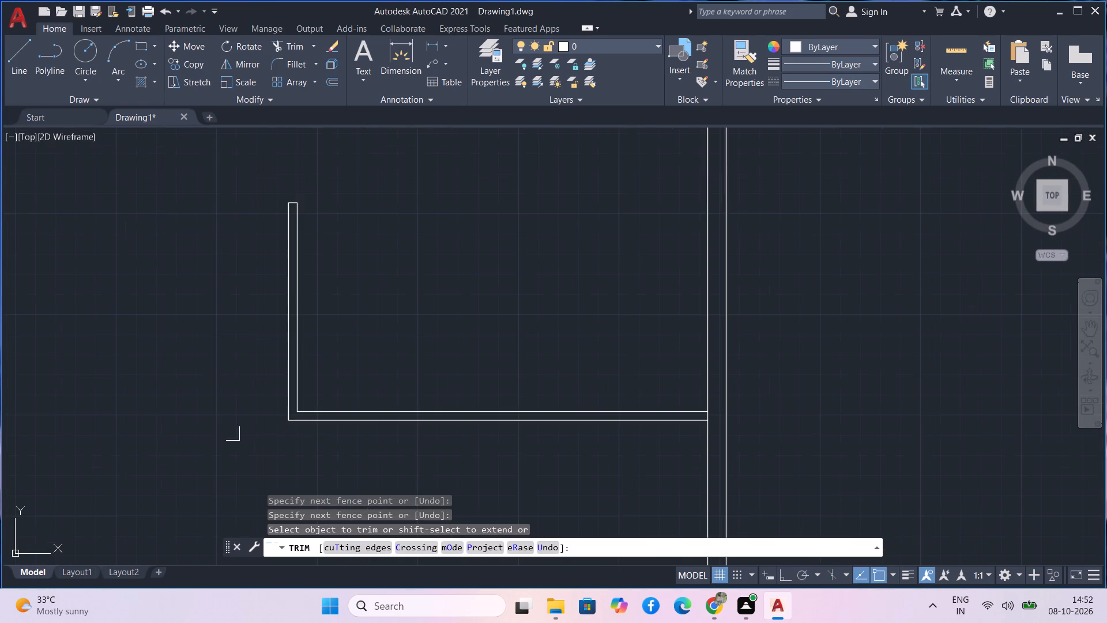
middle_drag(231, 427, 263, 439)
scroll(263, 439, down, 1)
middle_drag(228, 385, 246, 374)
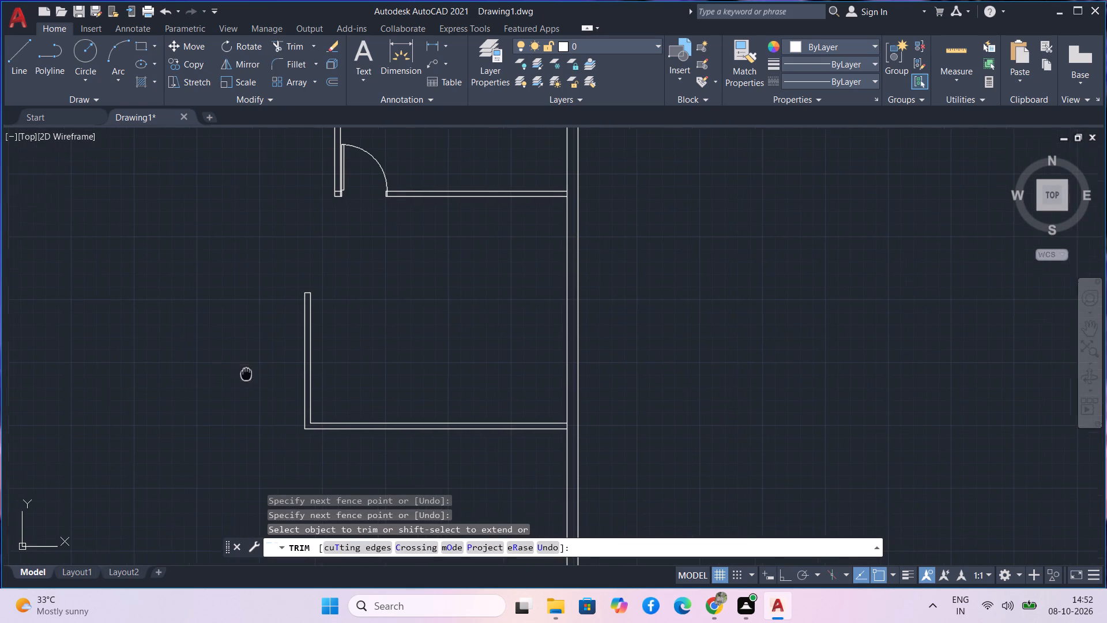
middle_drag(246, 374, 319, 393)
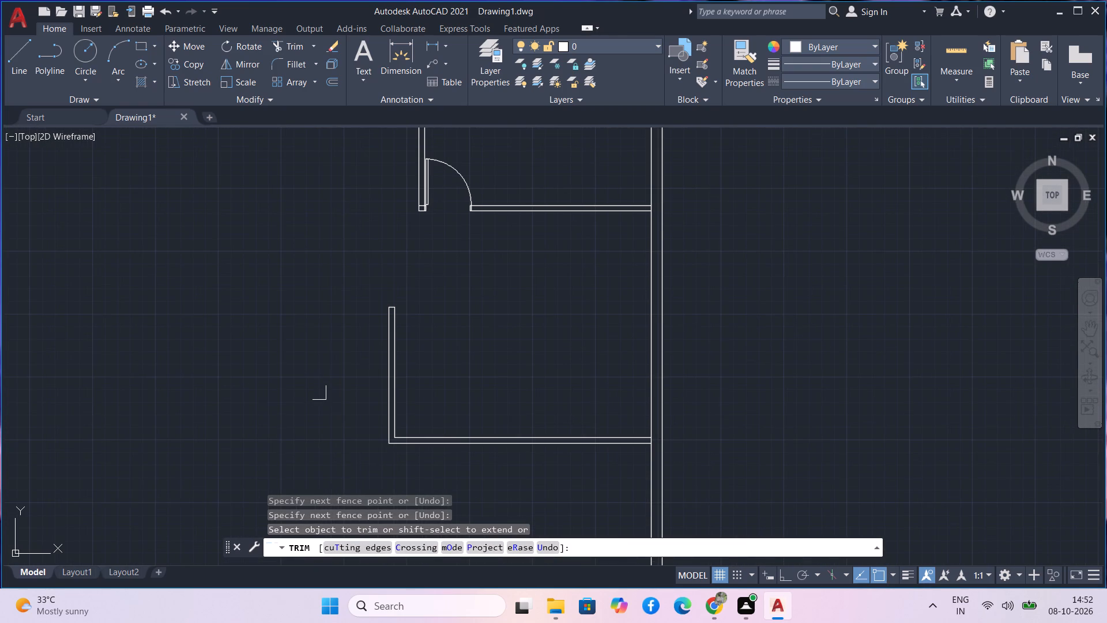
Extend the inner line of the south room's west wall down to the outer line of its south wall.
scroll(319, 393, down, 1)
middle_drag(269, 388, 265, 386)
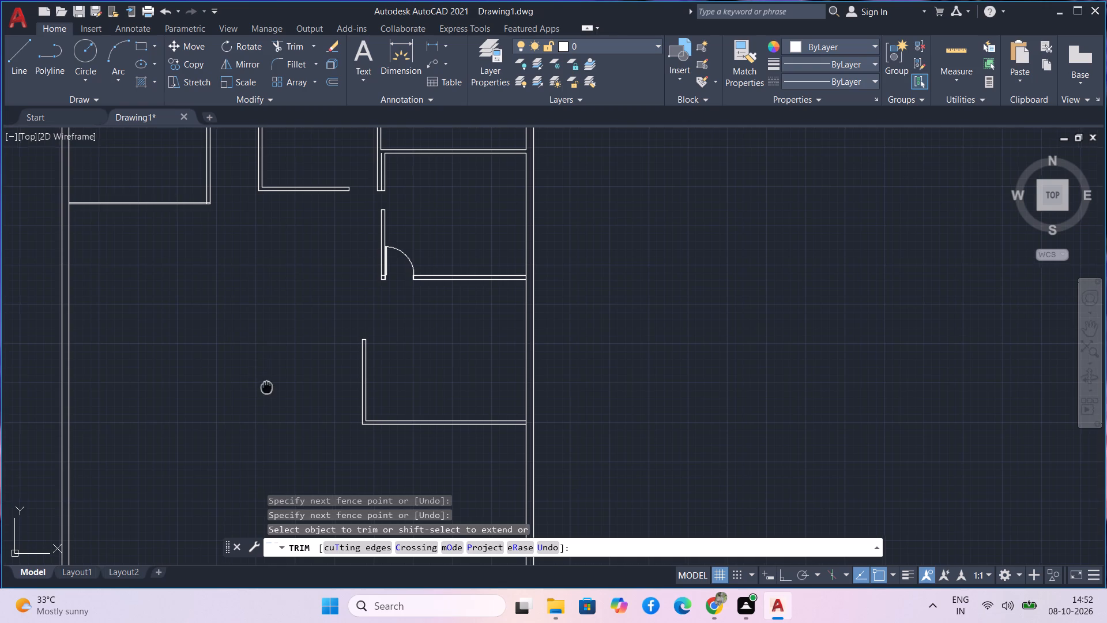
middle_drag(265, 386, 131, 334)
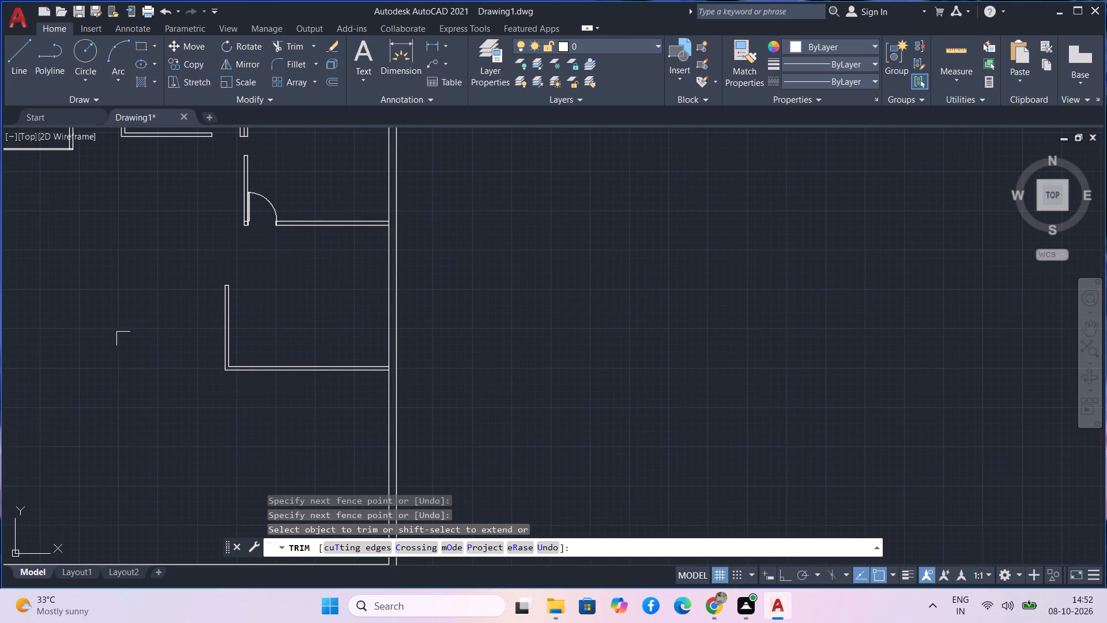
middle_drag(272, 415, 220, 389)
middle_drag(244, 404, 247, 354)
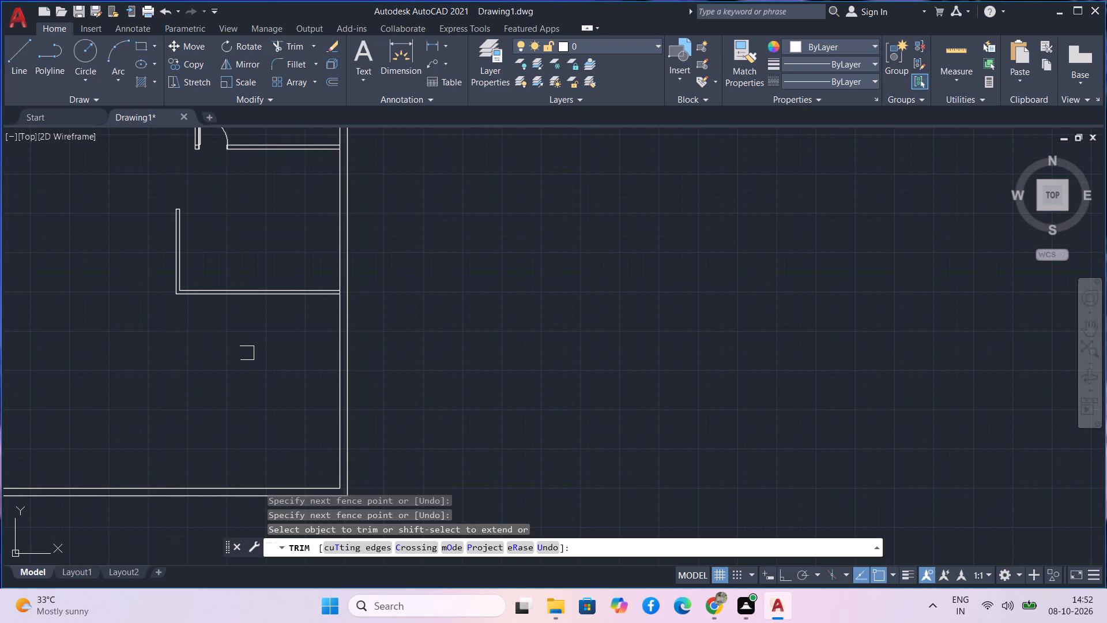
scroll(187, 303, up, 1)
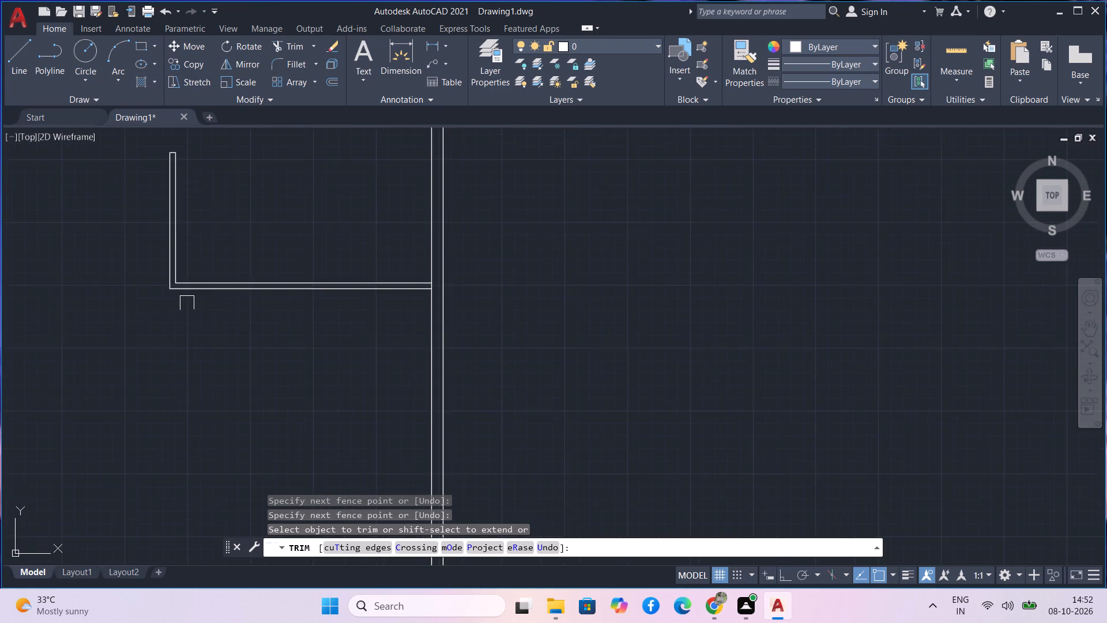
scroll(187, 303, up, 1)
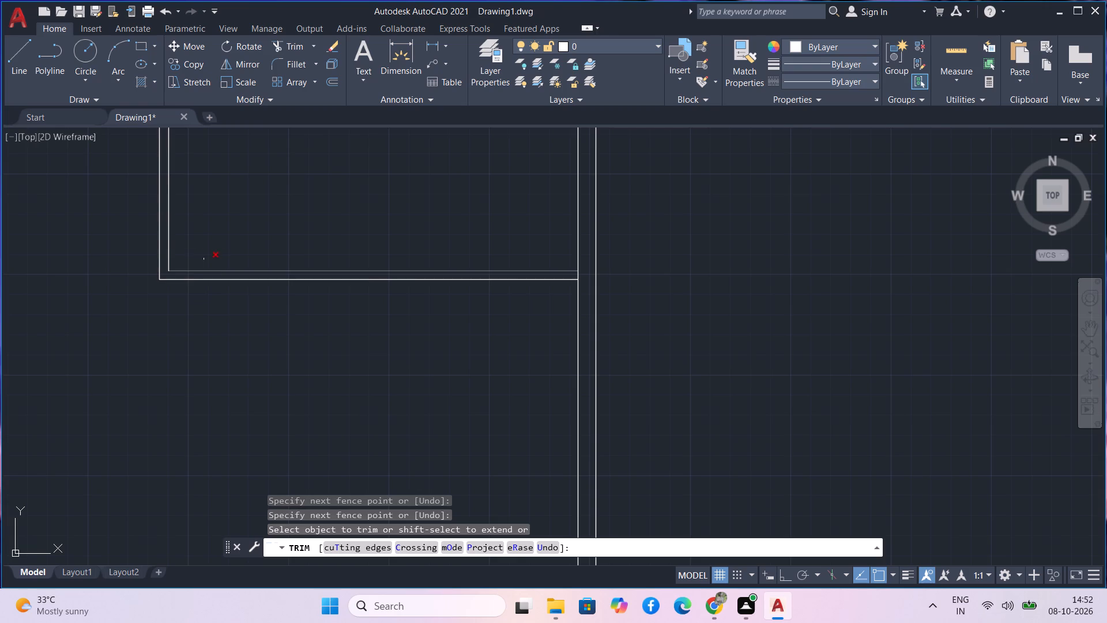
scroll(182, 251, up, 2)
text(ex)
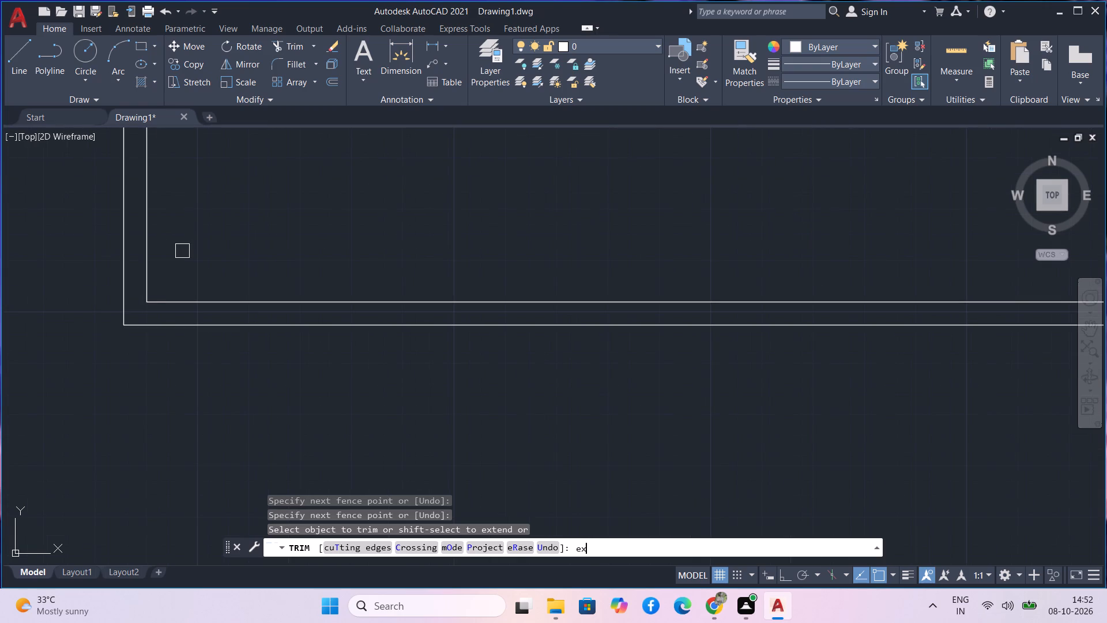
key(space)
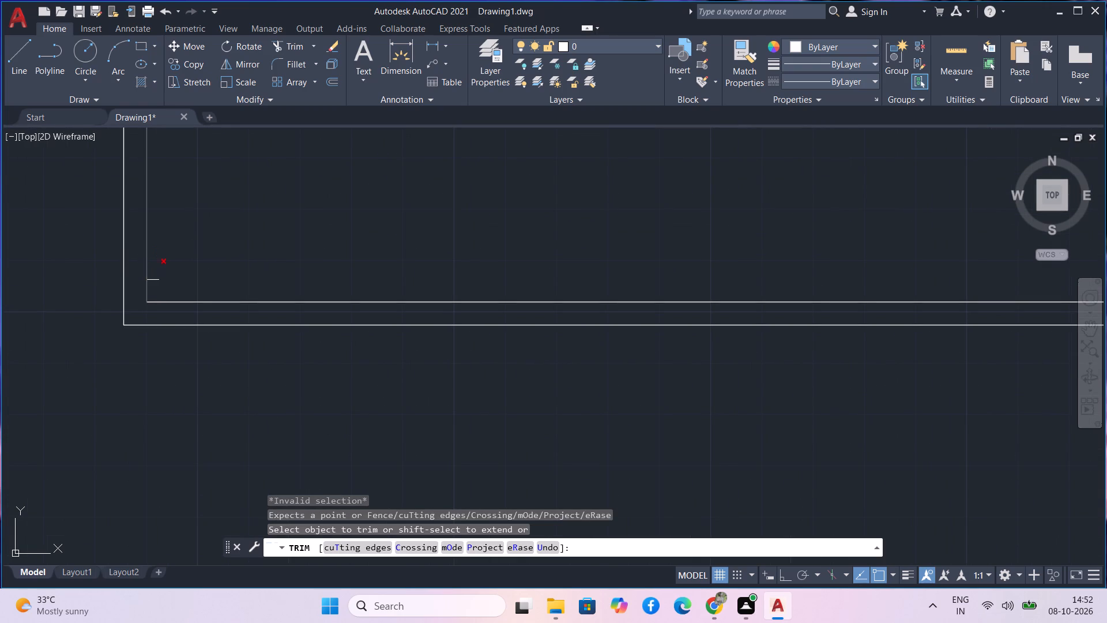
key(Escape)
text(ex)
key(space)
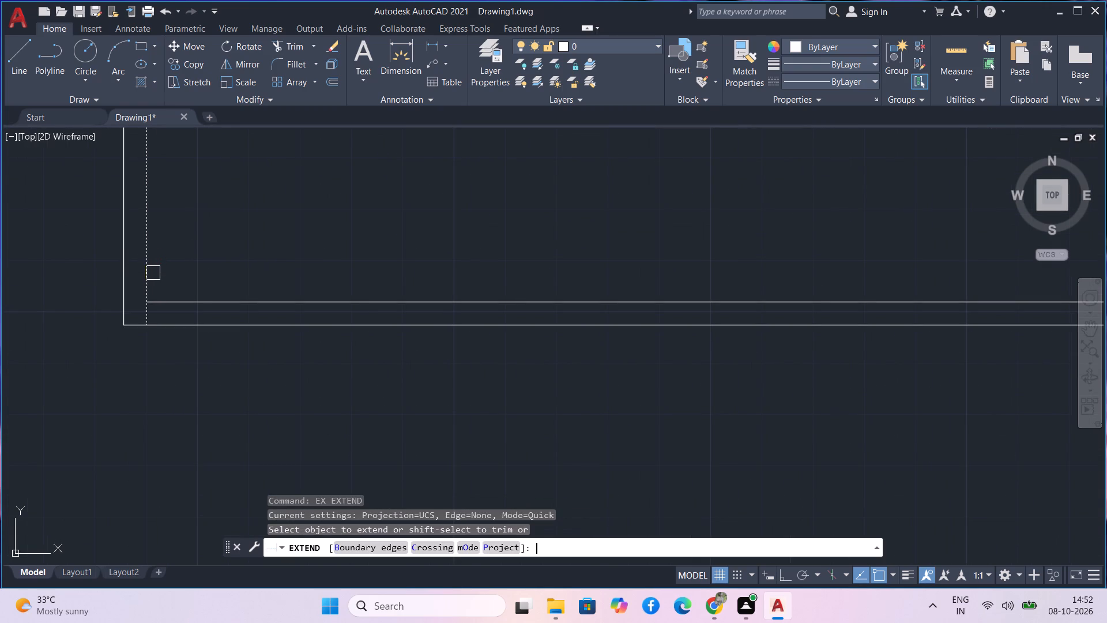
click(153, 273)
key(Escape)
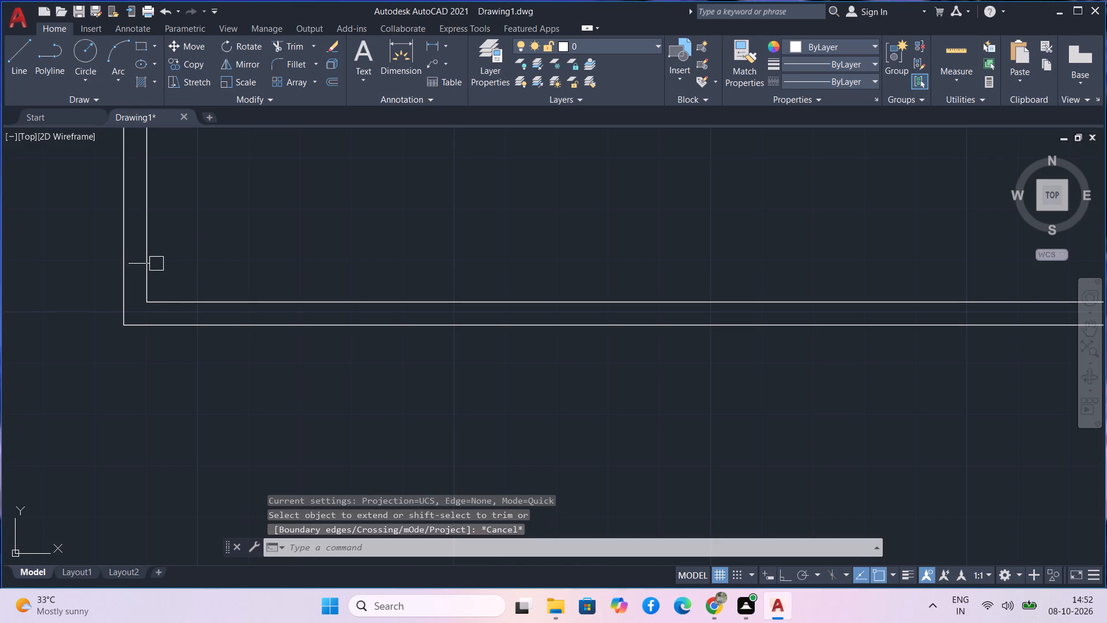
key(w)
key(Escape)
key(e)
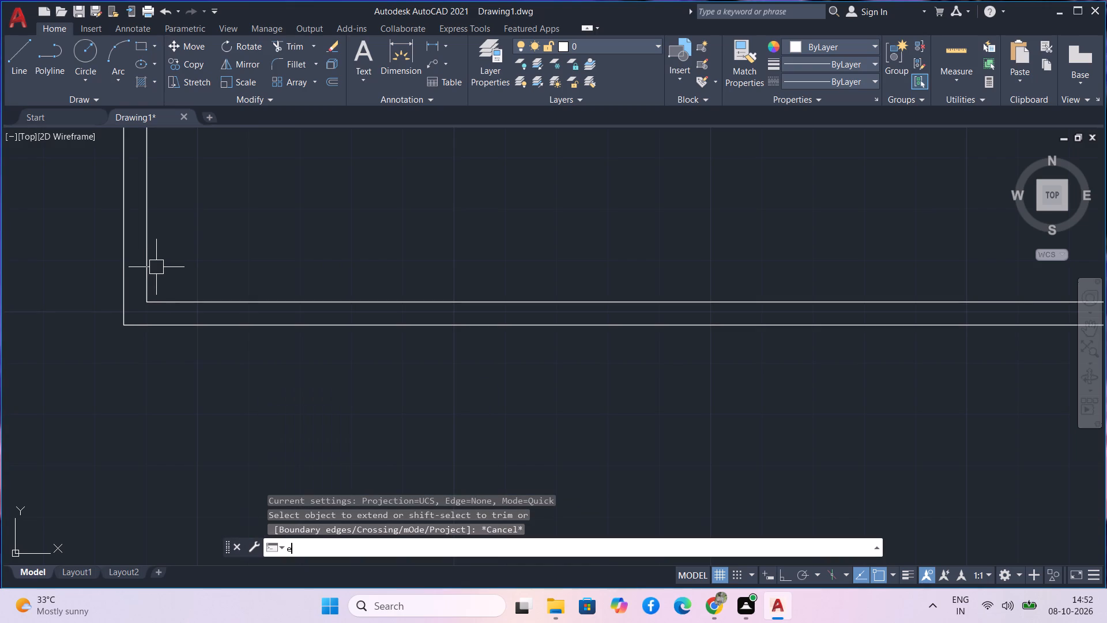
text(x)
key(space)
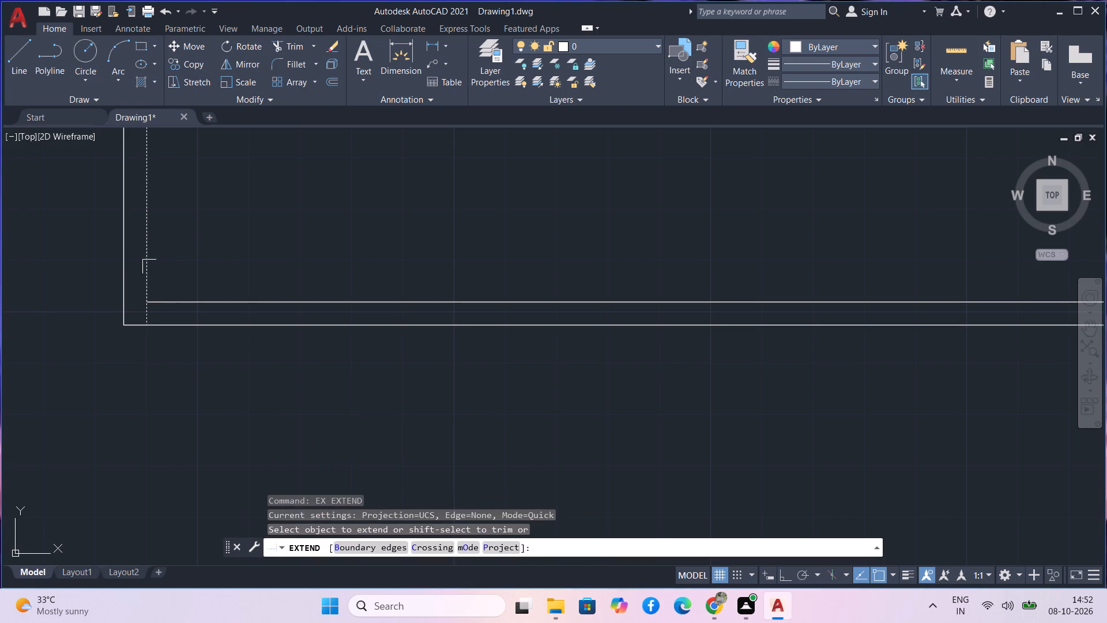
click(148, 269)
key(Escape)
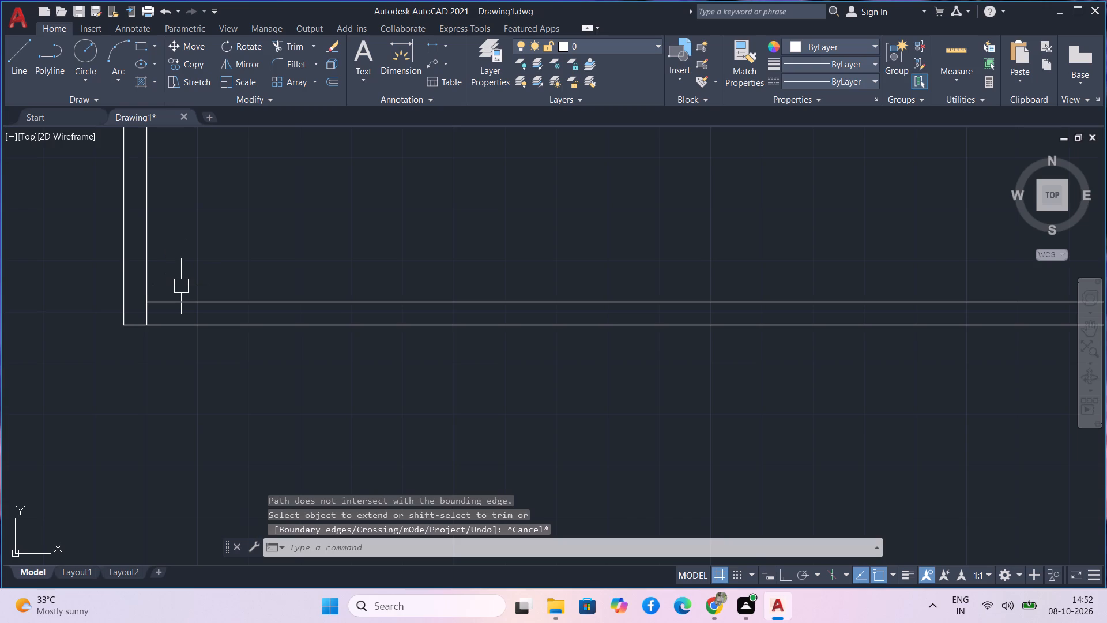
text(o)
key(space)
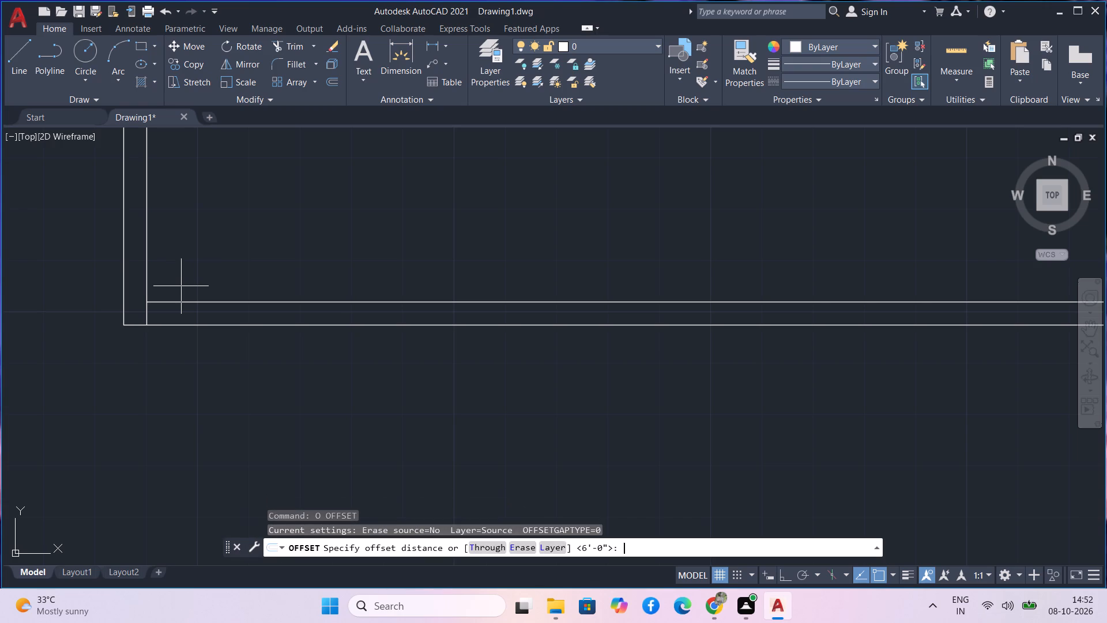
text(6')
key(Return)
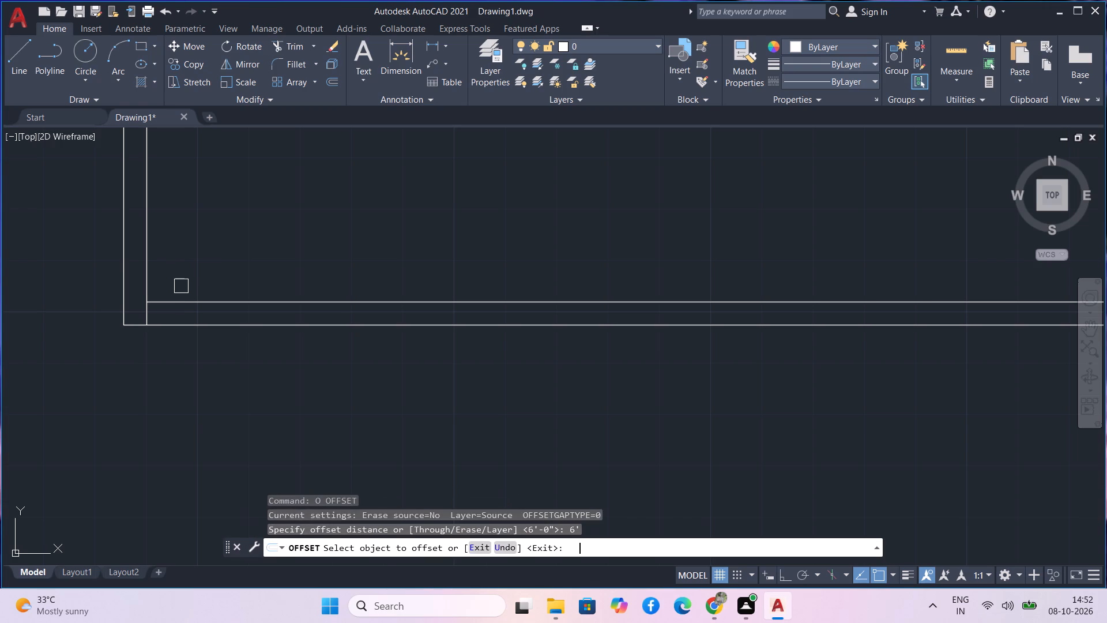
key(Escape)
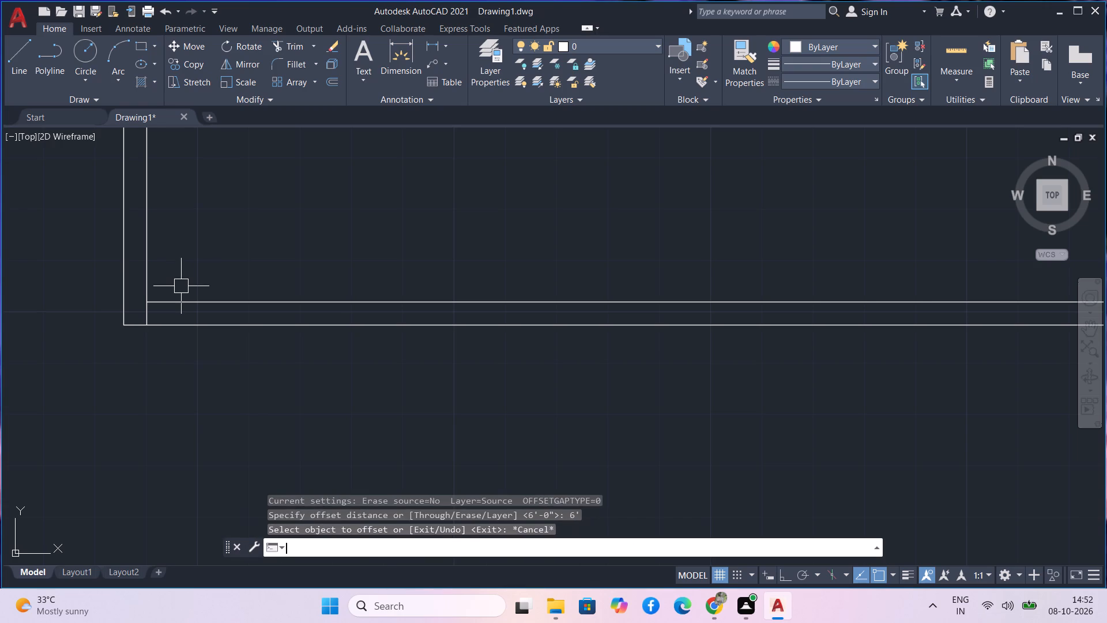
Offset the inner line of the south room's west wall 3' to the east.
text(o)
key(space)
key(3)
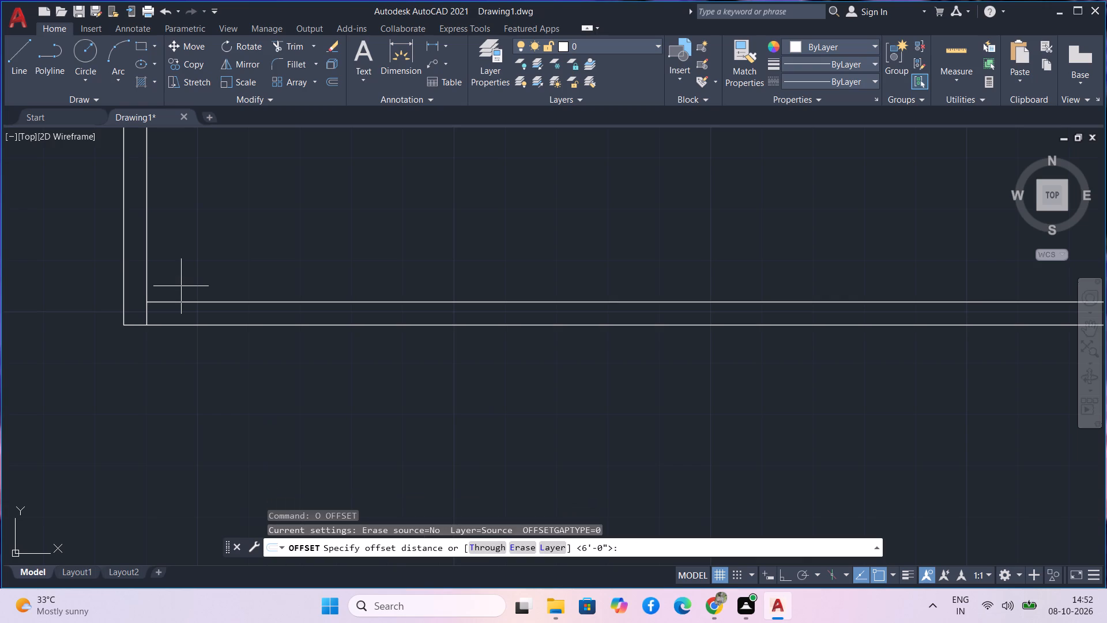
key(apostrophe)
key(Return)
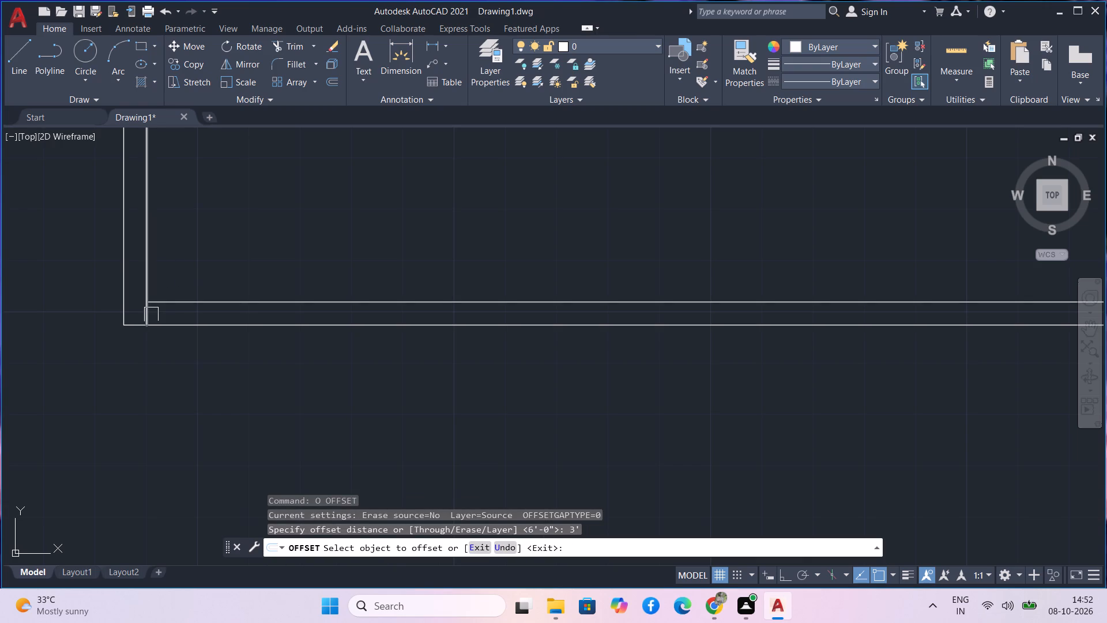
scroll(151, 314, up, 3)
click(136, 313)
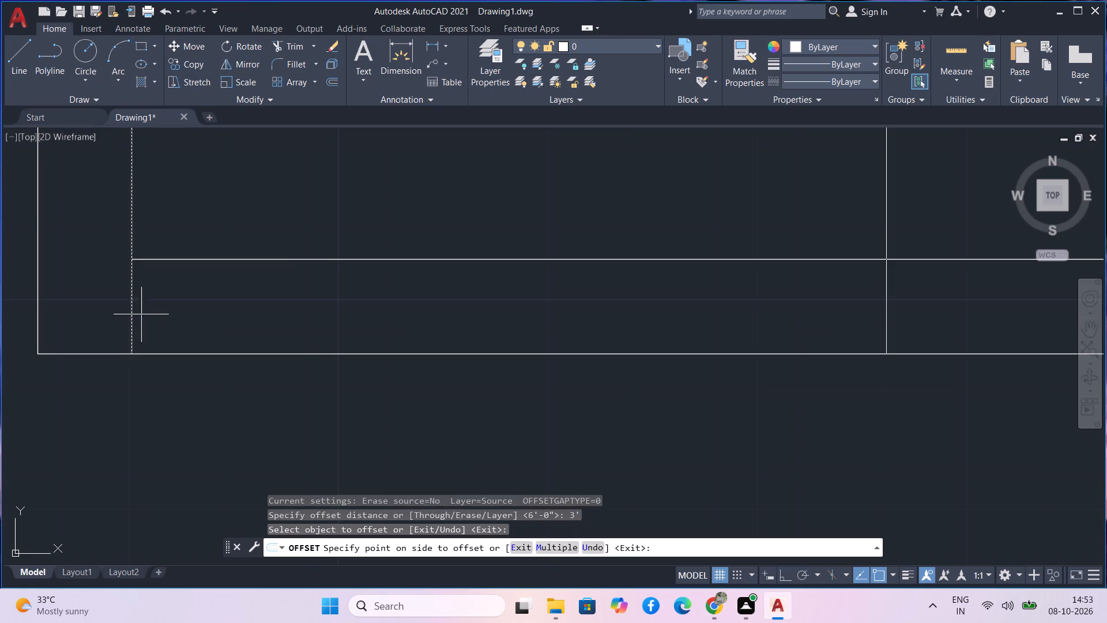
click(259, 326)
Offset the new vertical line inside the south room another 3' to the east.
scroll(427, 344, down, 2)
scroll(552, 340, down, 2)
middle_drag(661, 411, 619, 411)
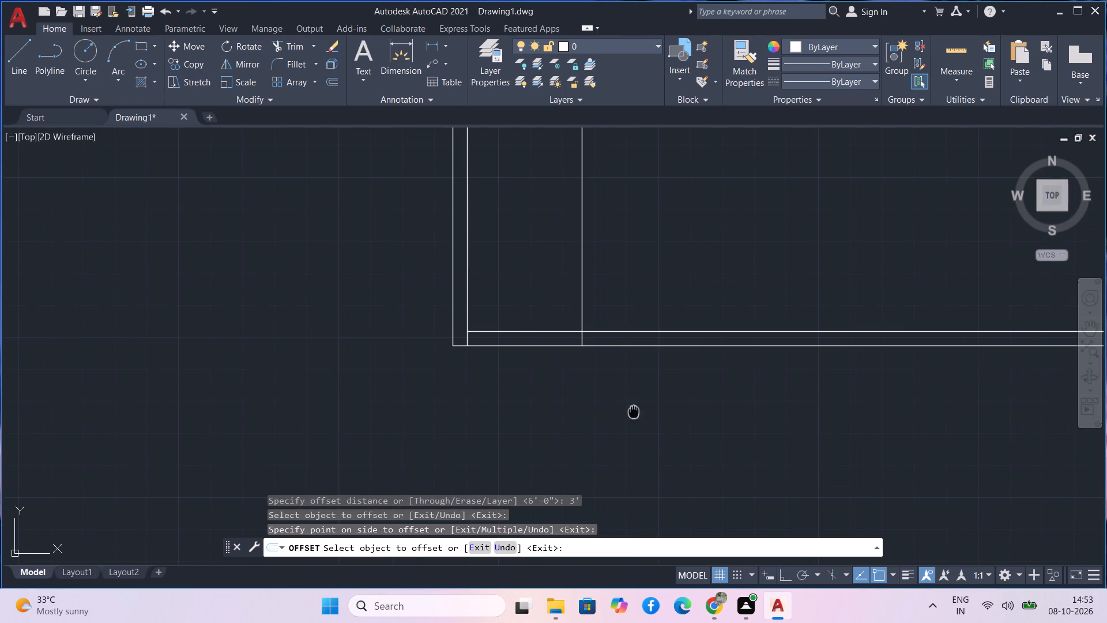
middle_drag(619, 411, 510, 465)
scroll(511, 255, down, 3)
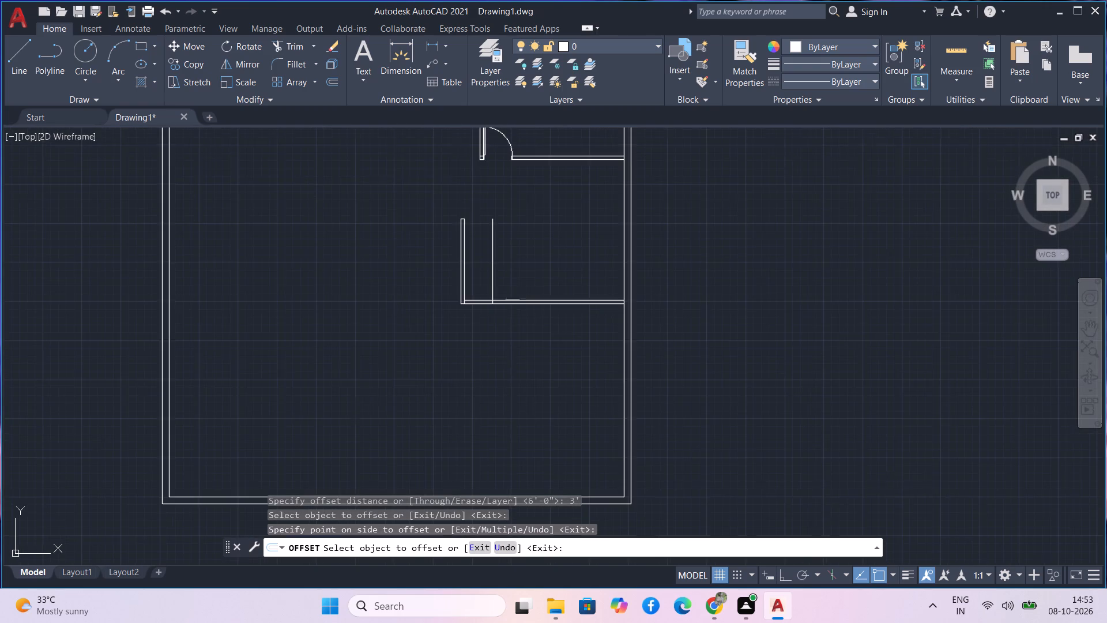
scroll(512, 297, up, 4)
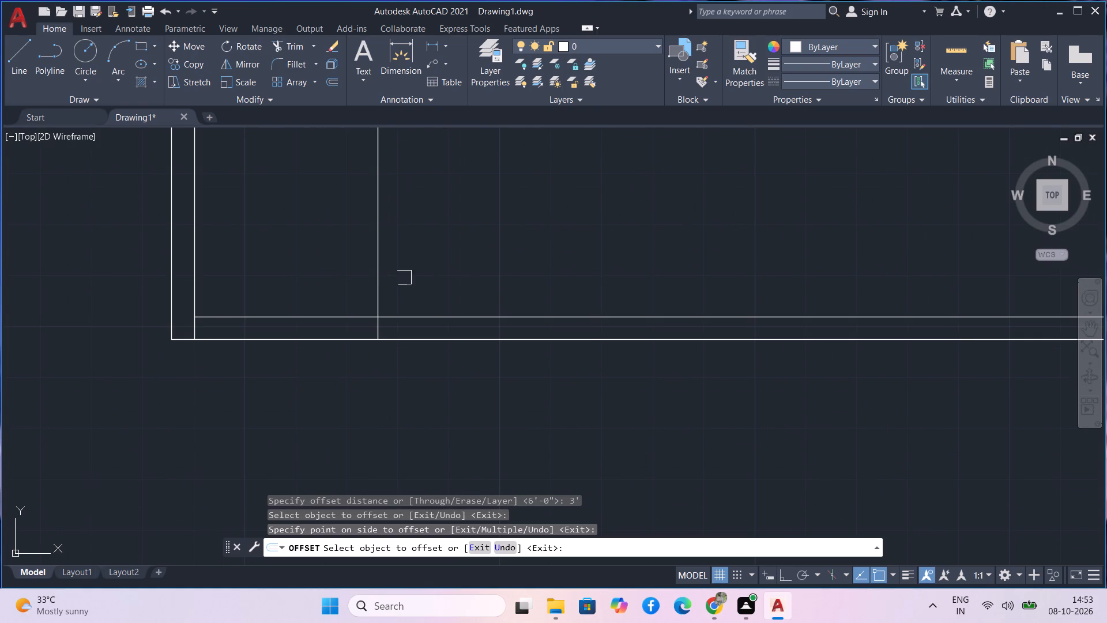
click(381, 284)
click(447, 283)
scroll(447, 283, down, 1)
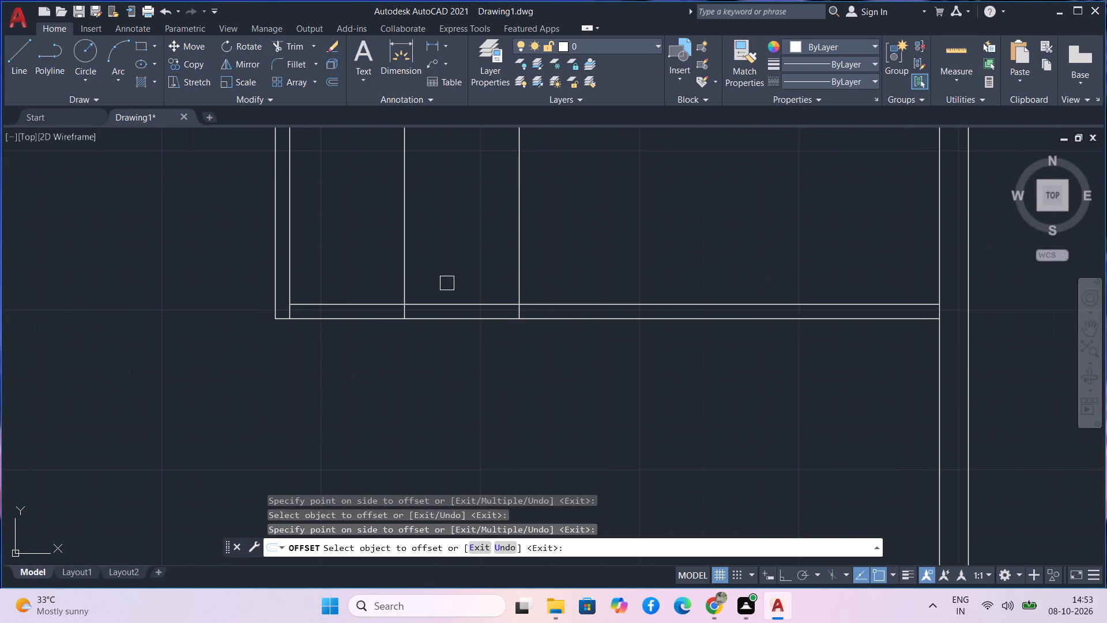
Trim both offset vertical lines above the south room's south wall, keeping only their short pieces within the wall thickness.
middle_drag(447, 283, 446, 310)
click(446, 311)
key(t)
text(r)
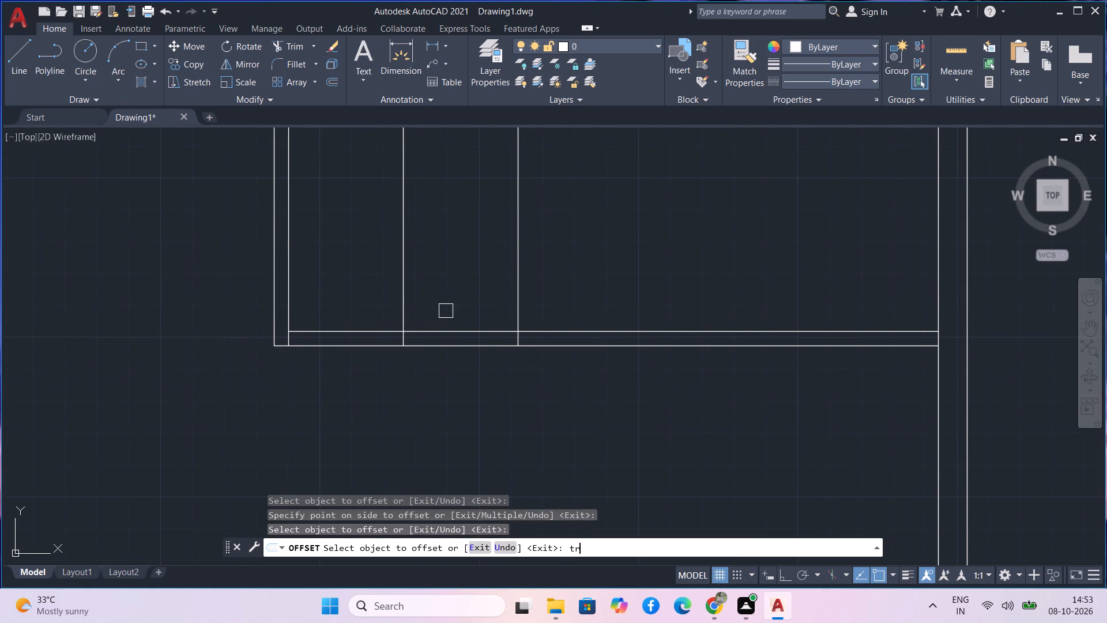
key(space)
key(Escape)
text(tr)
key(space)
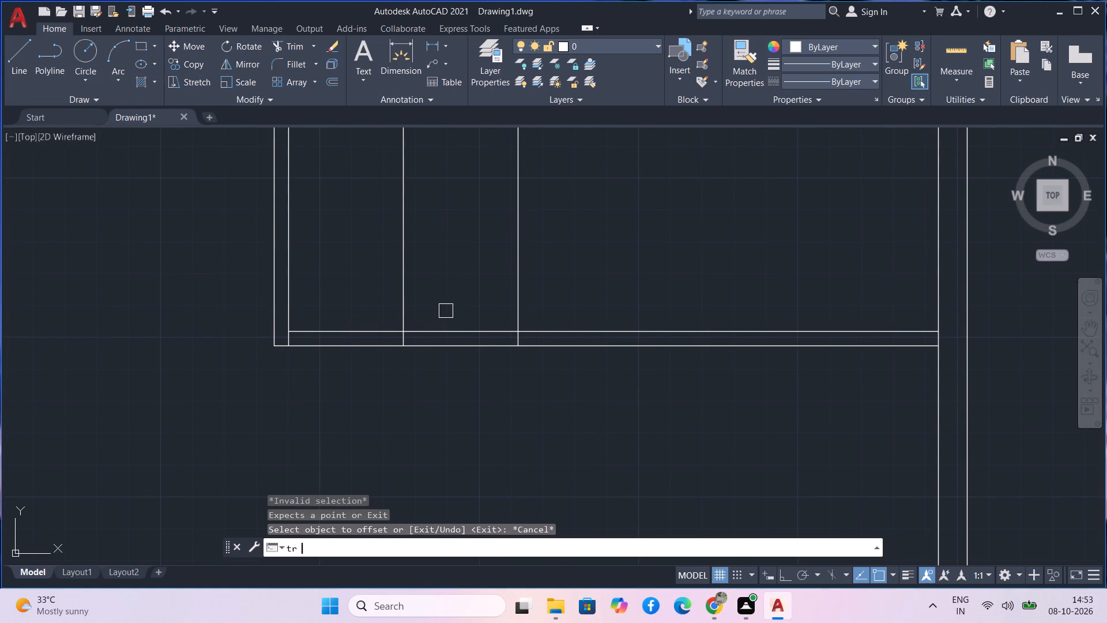
drag(451, 268, 377, 237)
drag(443, 226, 476, 222)
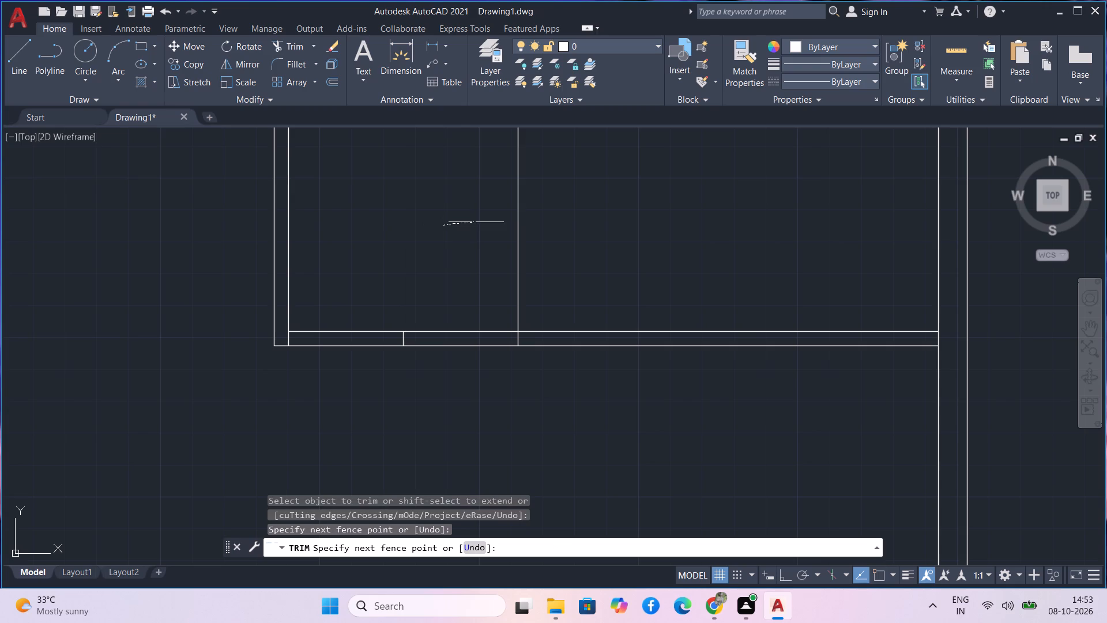
drag(476, 222, 536, 221)
Trim both south wall lines between the west wall and the second offset line to open a 6' gap.
drag(440, 224, 455, 385)
drag(395, 391, 355, 268)
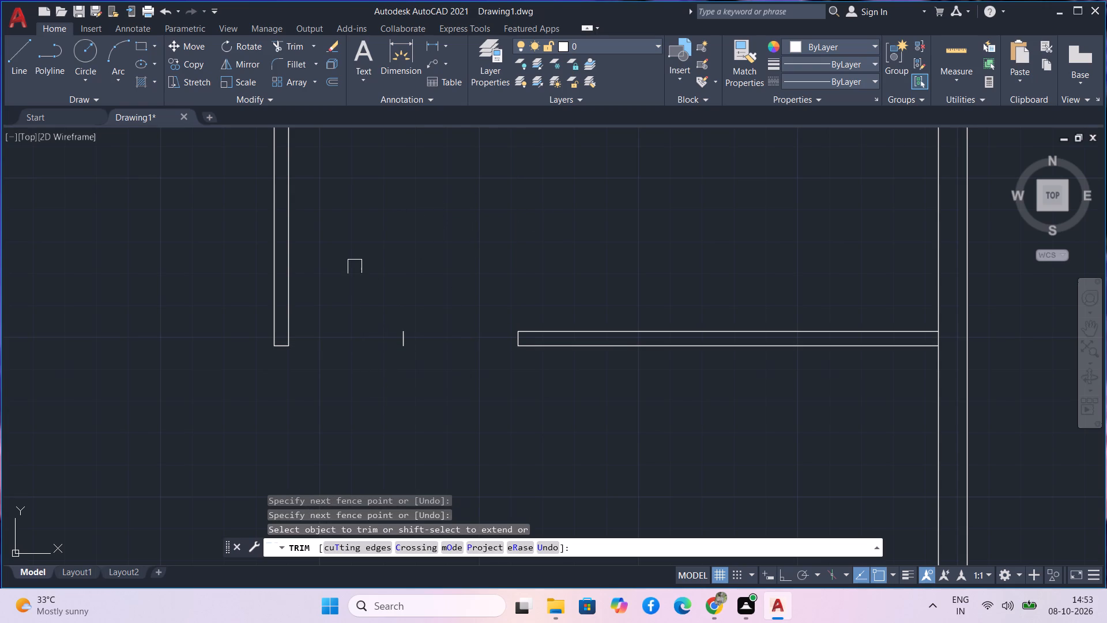
Set a 0.5" offset distance and try to offset the short vertical line in the middle of the south wall opening.
middle_drag(356, 269, 378, 411)
scroll(376, 335, down, 1)
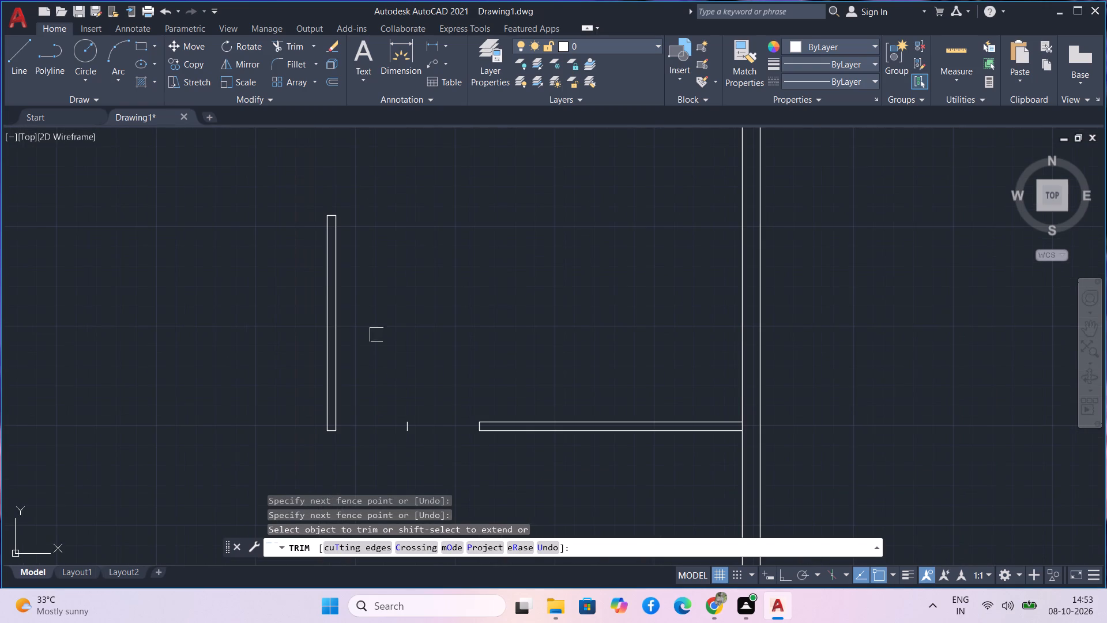
middle_drag(378, 335, 330, 286)
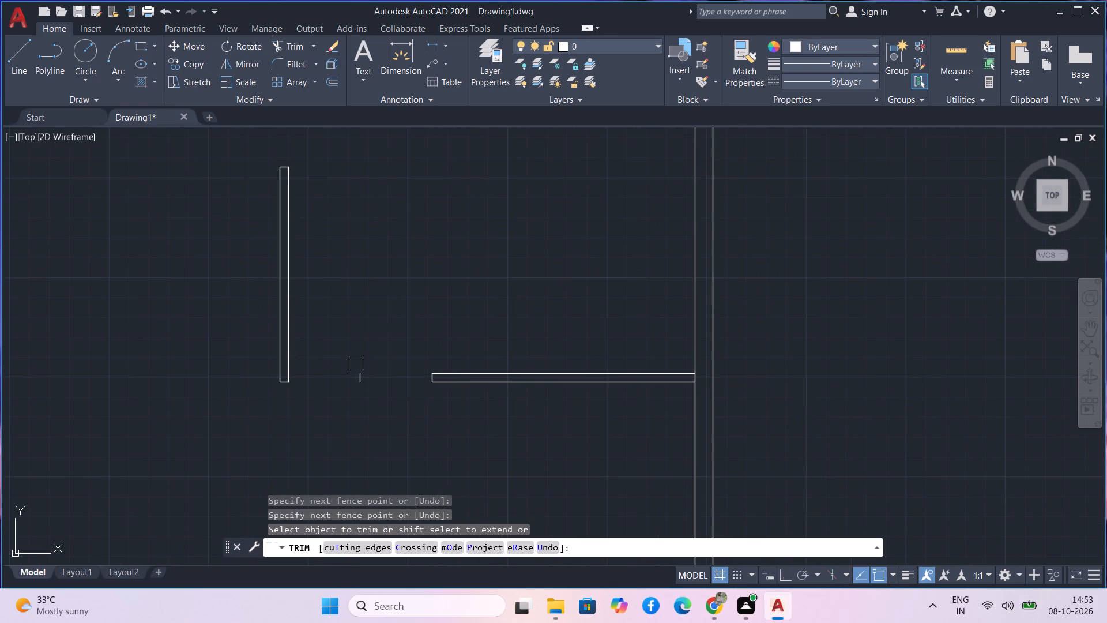
scroll(356, 365, up, 3)
middle_drag(369, 380, 320, 284)
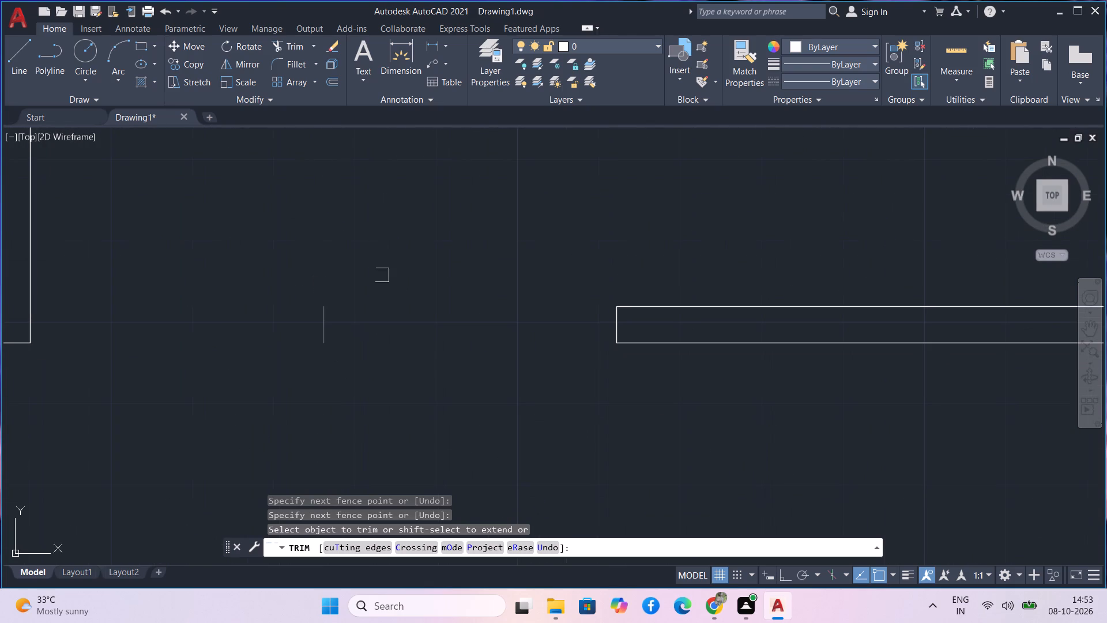
click(419, 318)
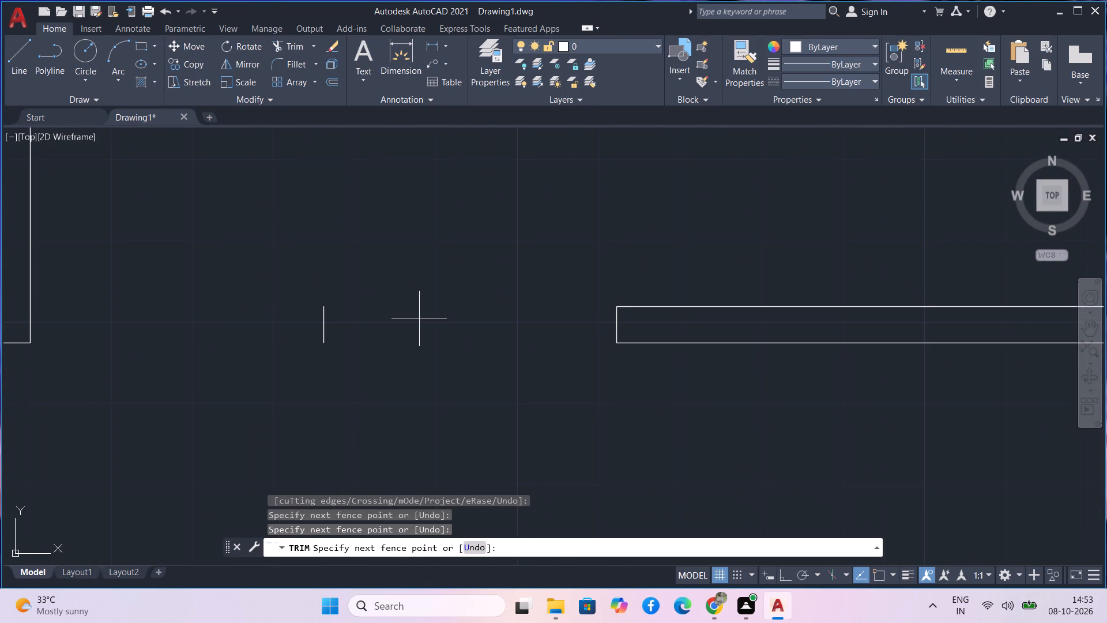
key(Escape)
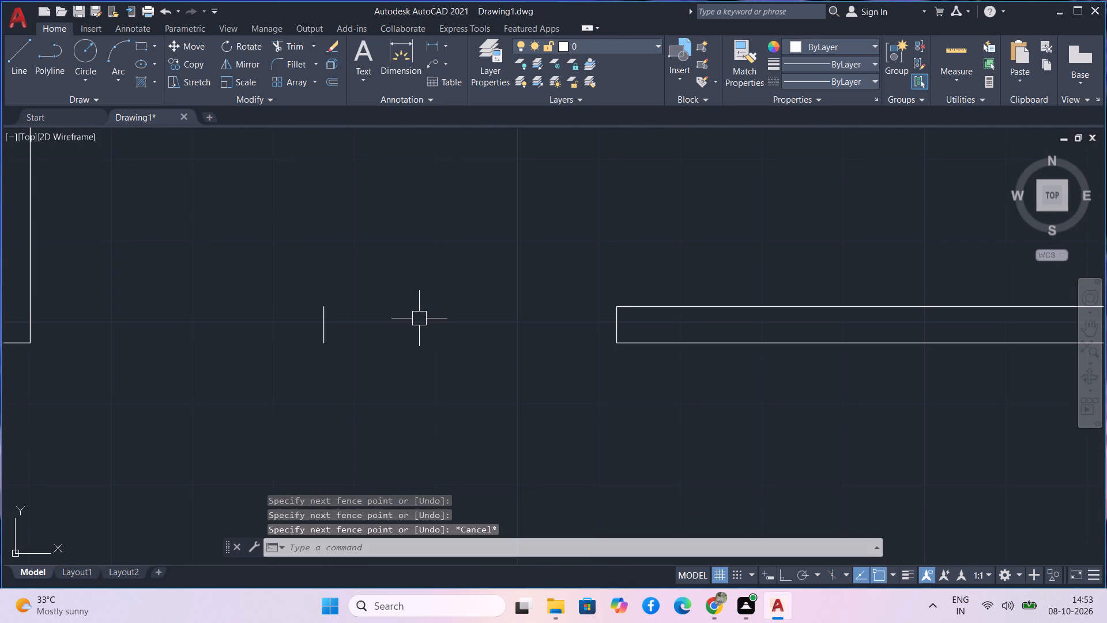
key(o)
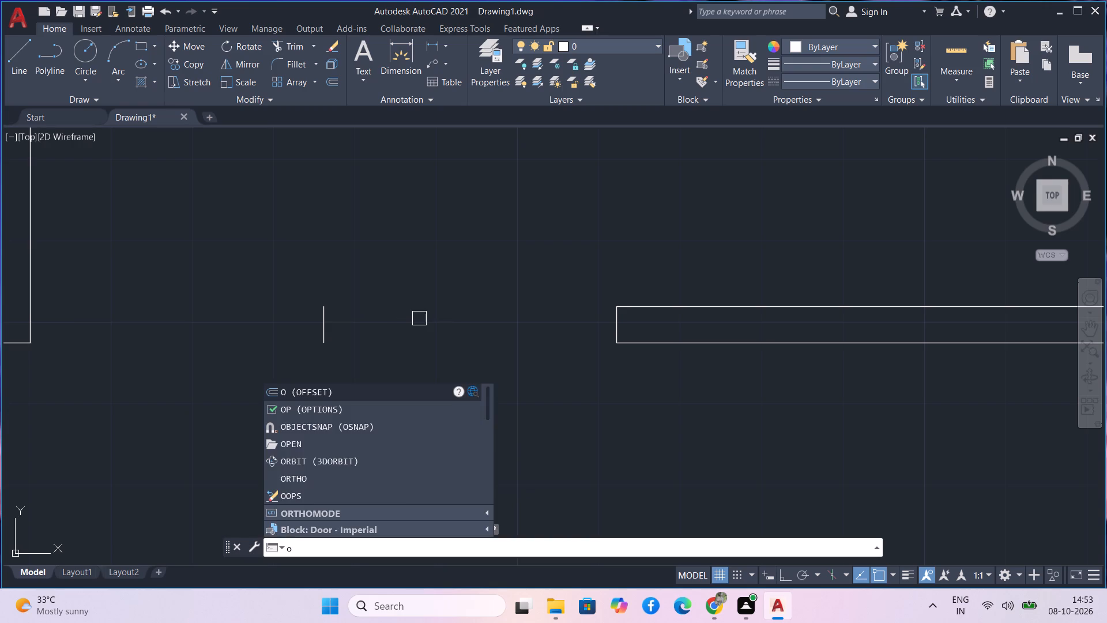
key(space)
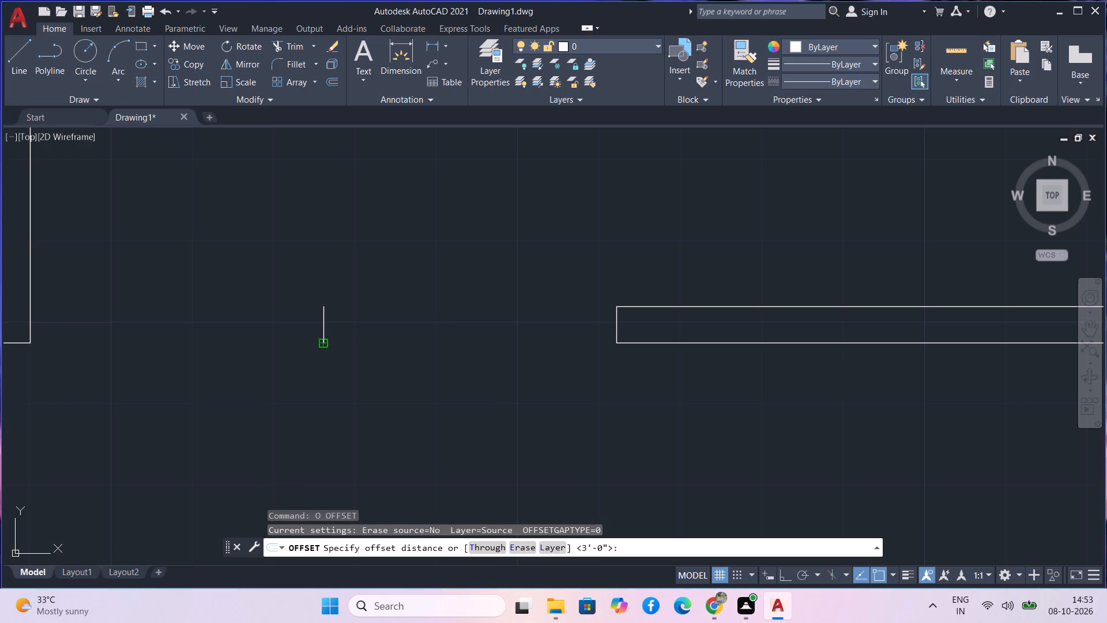
scroll(327, 343, up, 3)
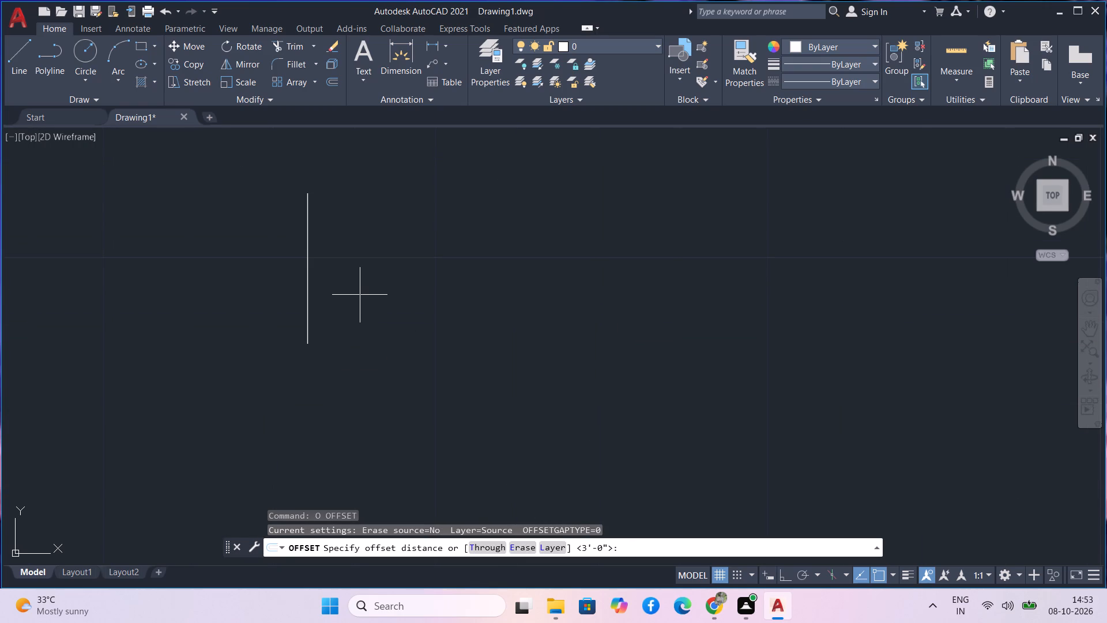
text(0.)
key(5)
key(shift+quotedbl)
key(Return)
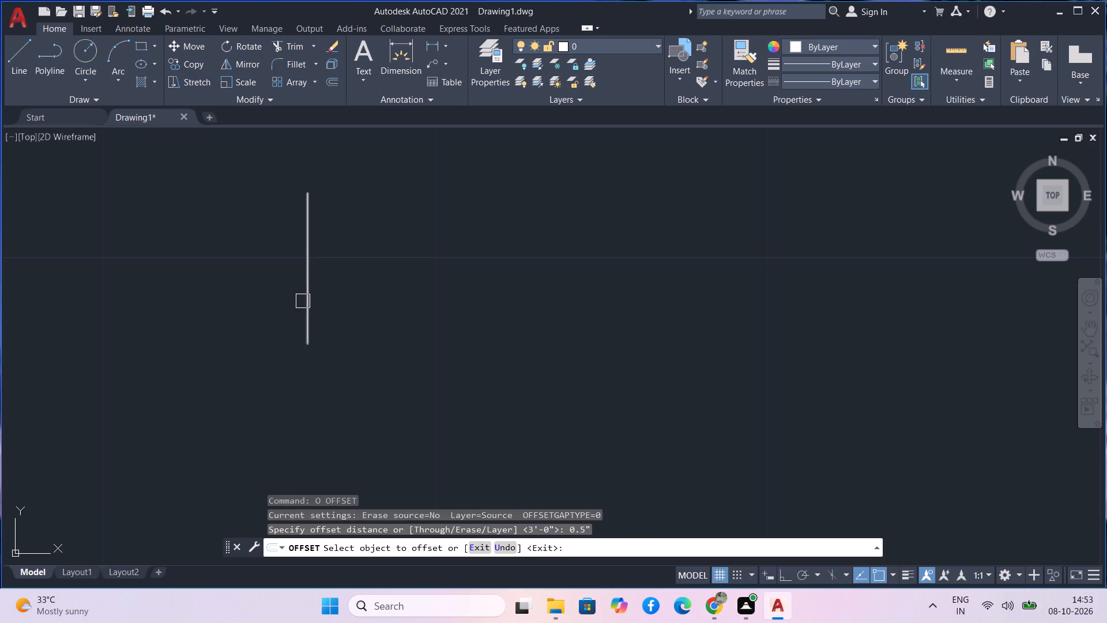
click(306, 299)
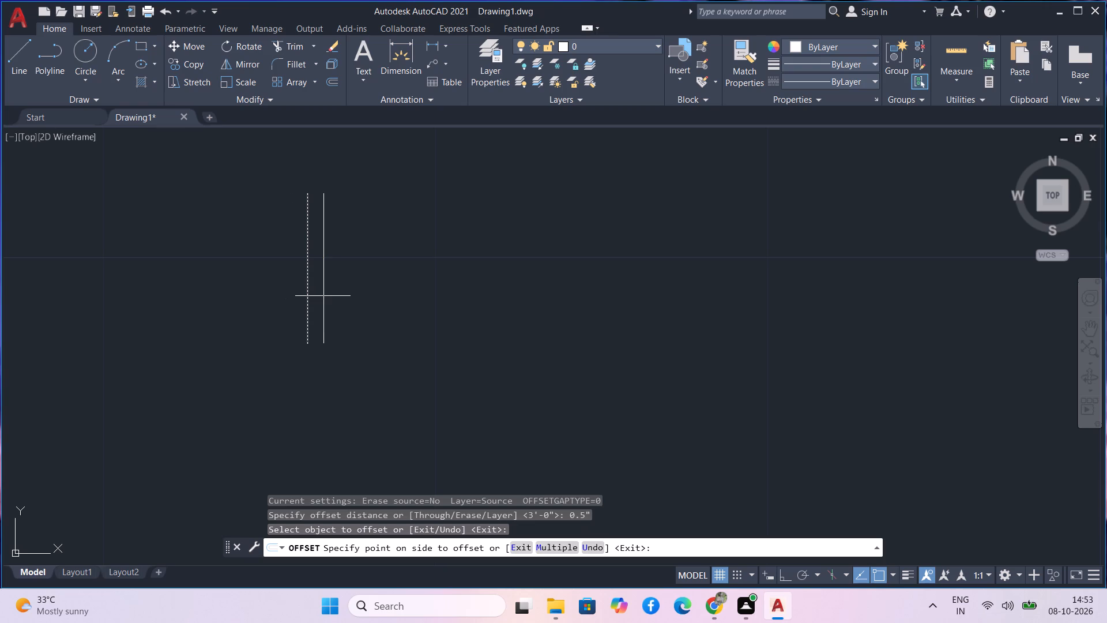
key(space)
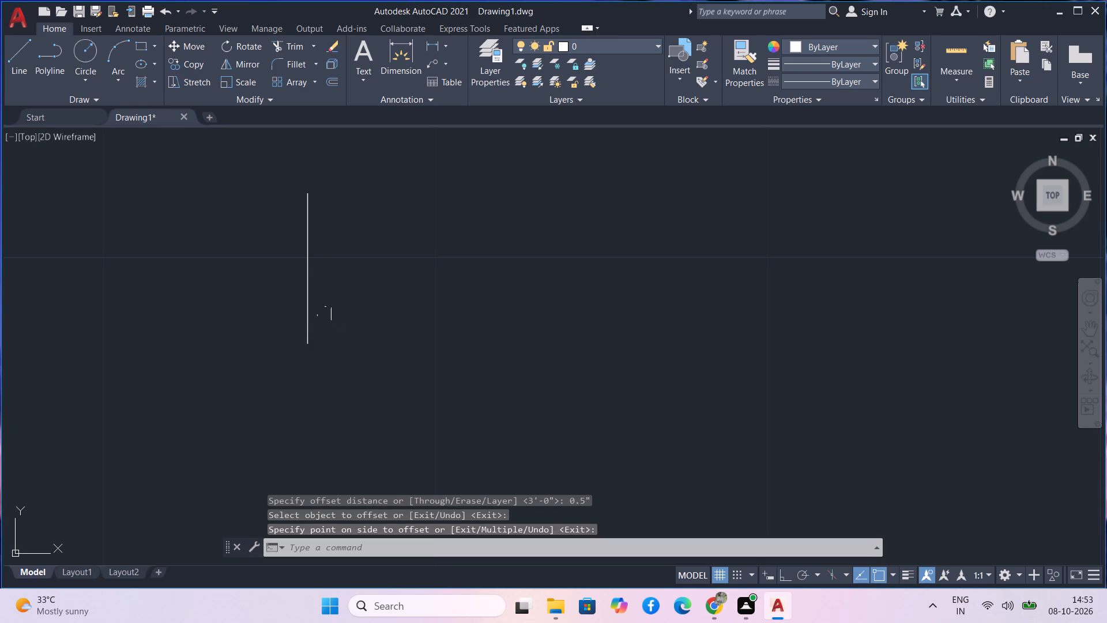
Offset the short vertical line in the middle of the opening to the east, keeping the 0.5" offset distance.
click(303, 313)
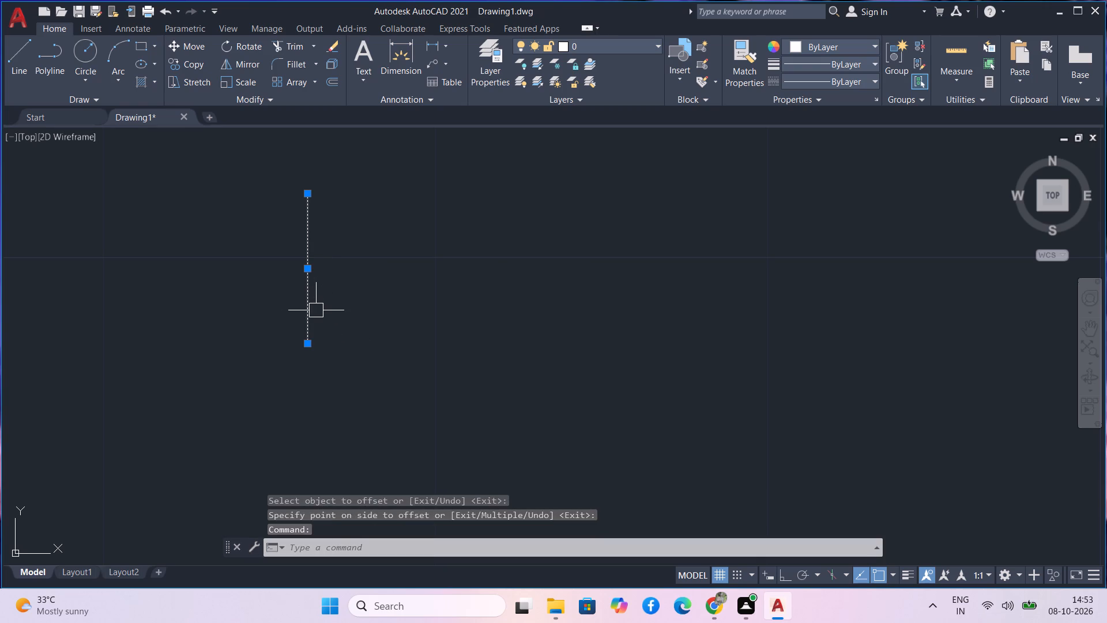
key(Escape)
text(o)
key(space)
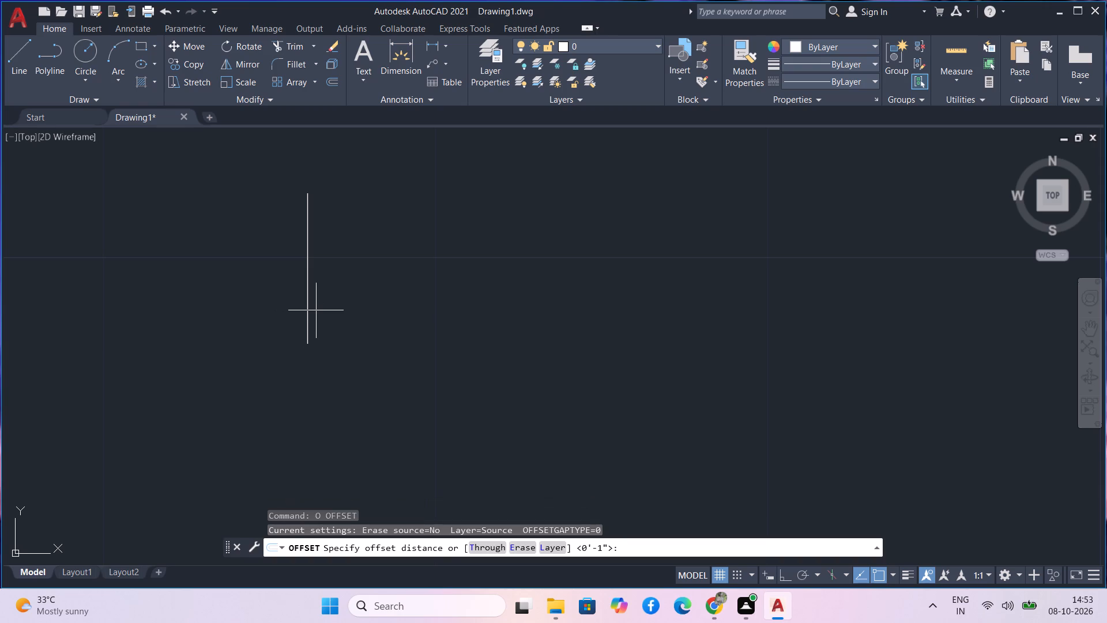
key(Return)
key(1)
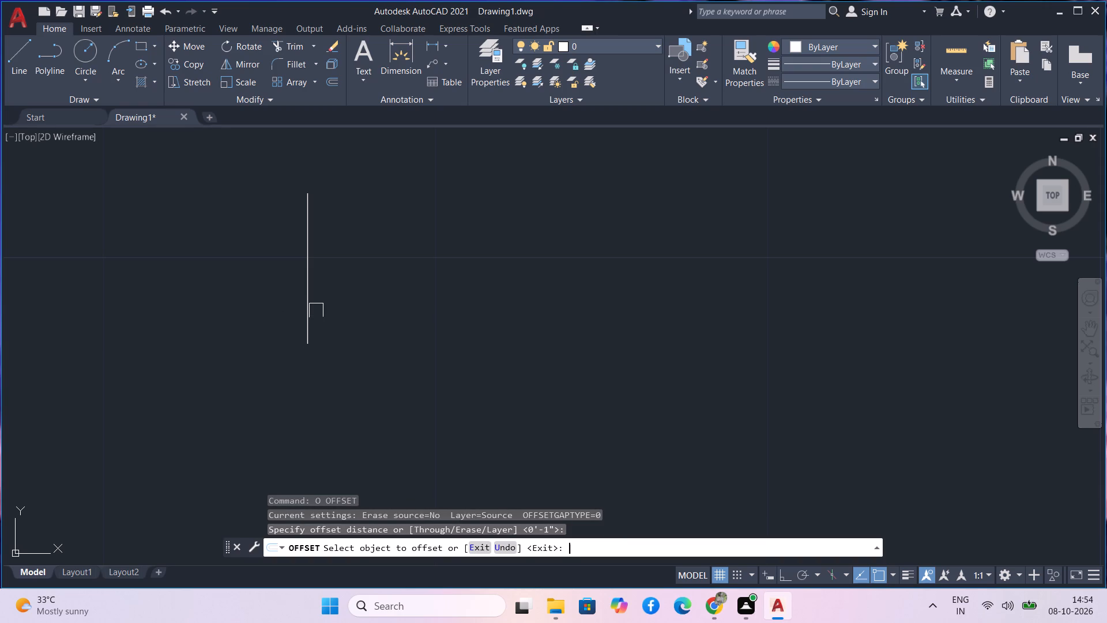
key(apostrophe)
key(BackSpace)
key(shift+quotedbl)
key(Return)
click(307, 292)
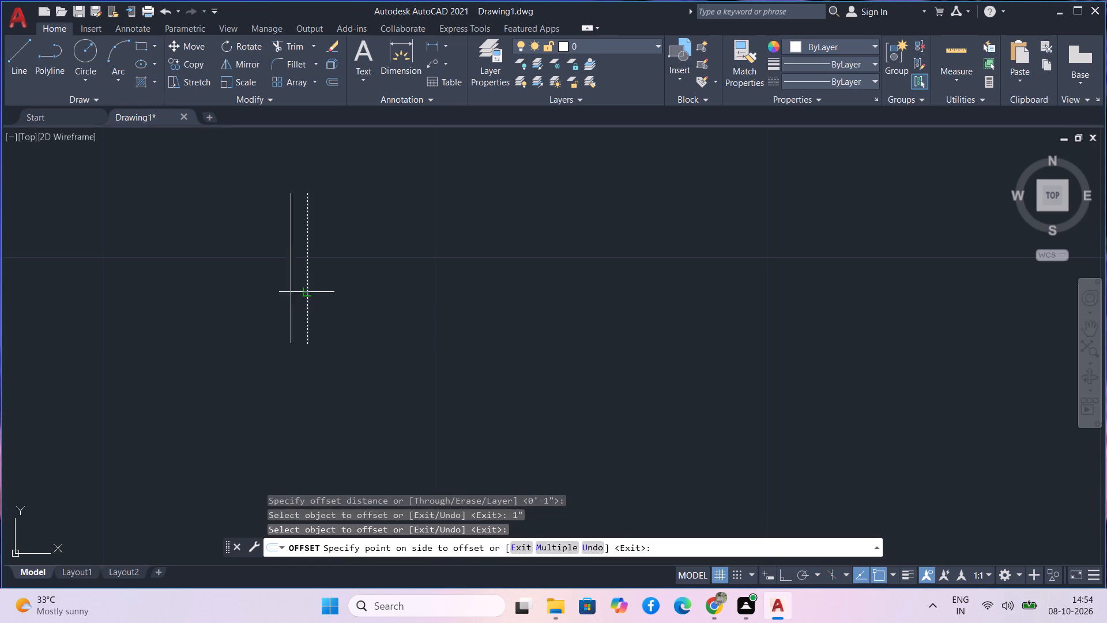
click(325, 297)
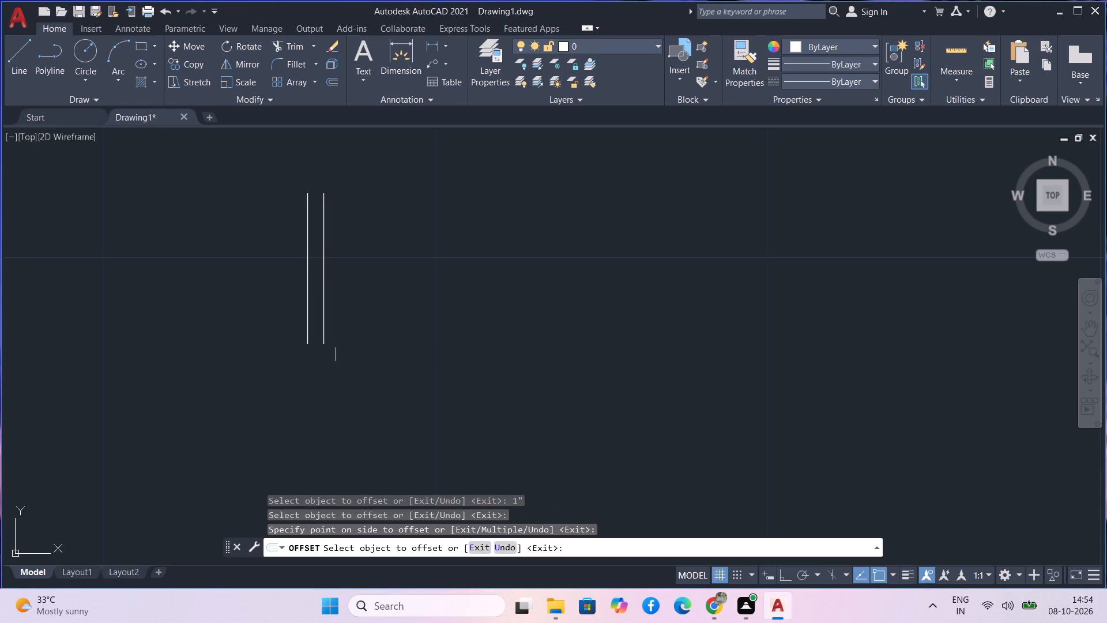
key(Escape)
Draw a horizontal line from the south end of the new offset line to just past the original line.
scroll(327, 354, up, 3)
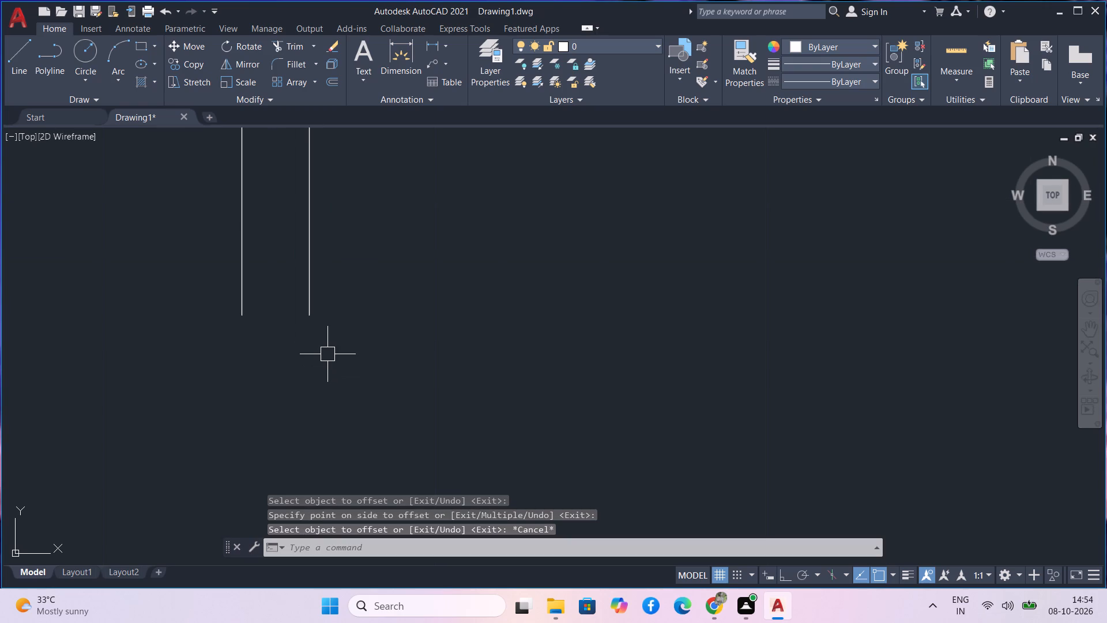
text(l)
key(space)
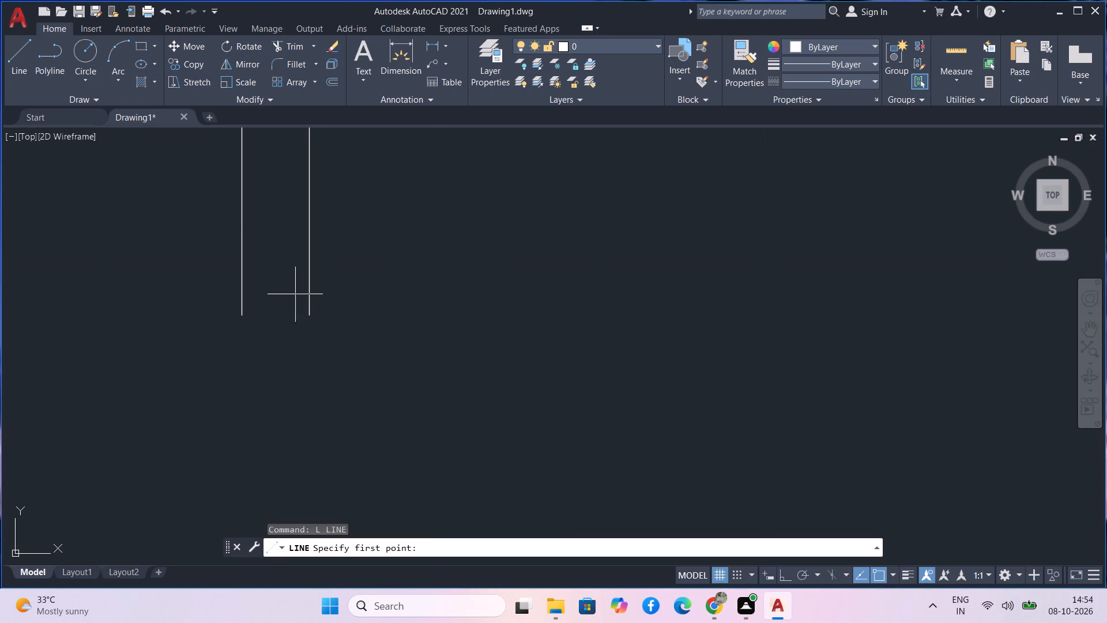
scroll(310, 310, up, 4)
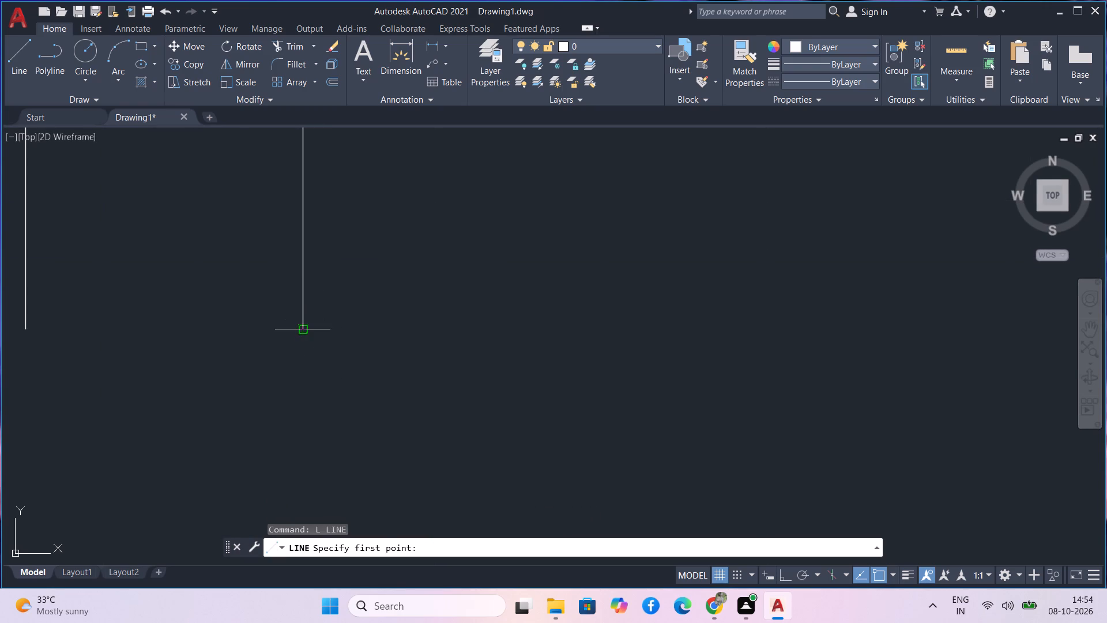
click(301, 333)
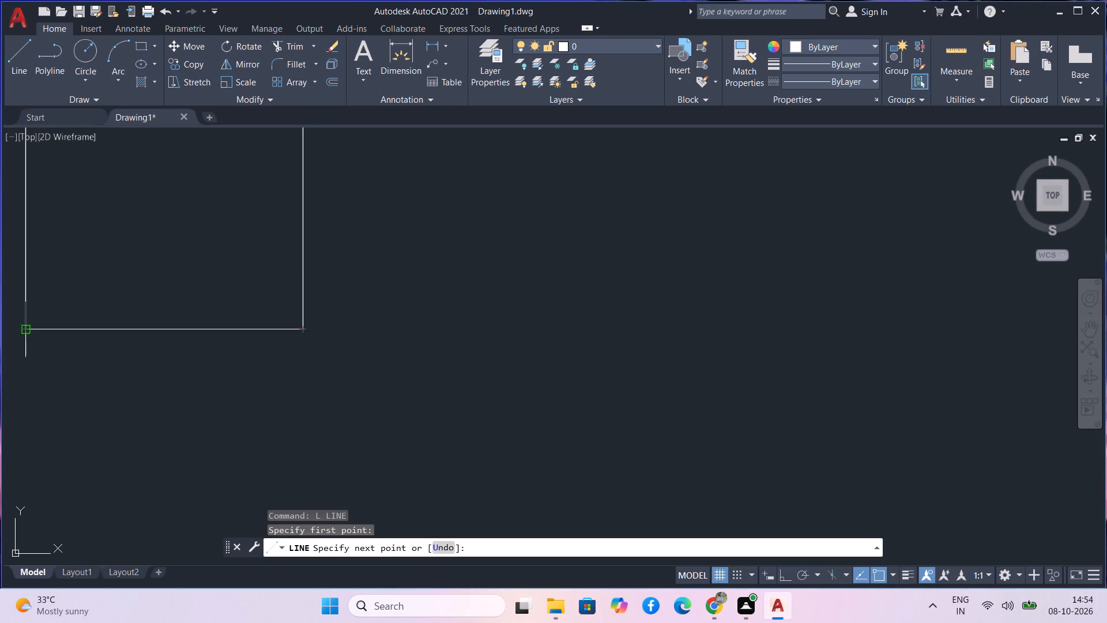
scroll(22, 329, up, 5)
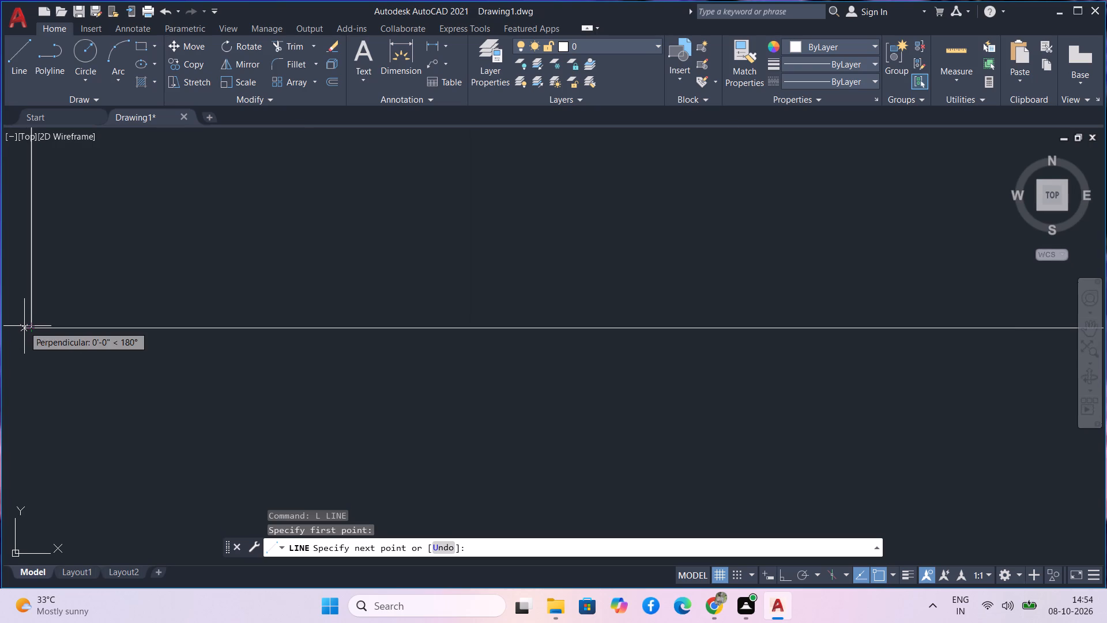
click(24, 326)
key(Escape)
Draw a horizontal line from the north end of the original line to just past the offset line on the east.
scroll(169, 264, down, 1)
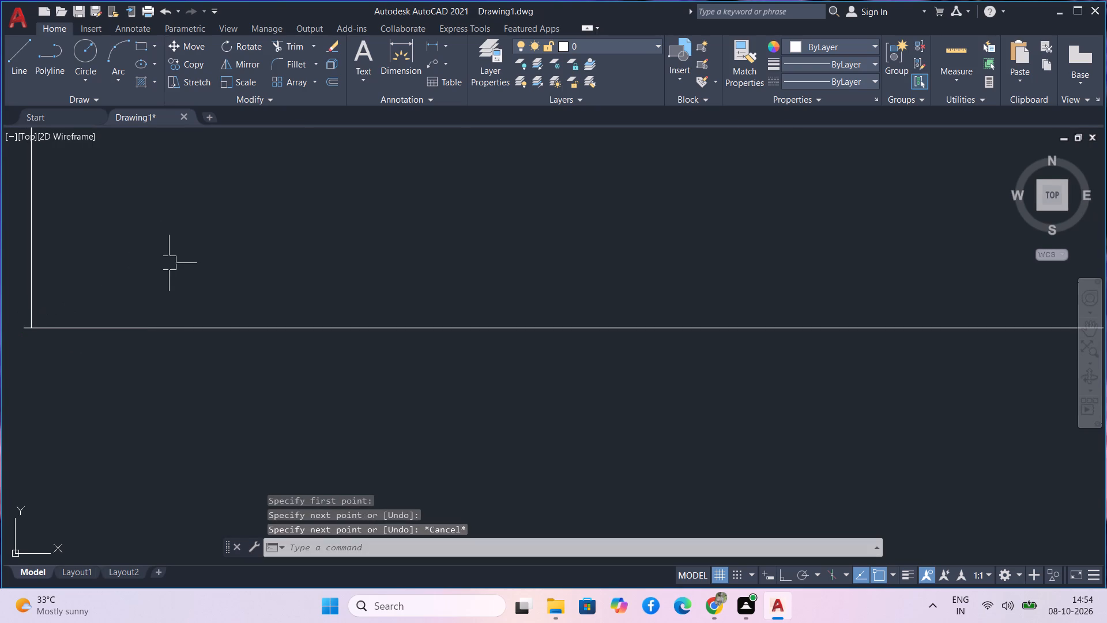
scroll(167, 268, down, 2)
middle_drag(203, 239, 207, 512)
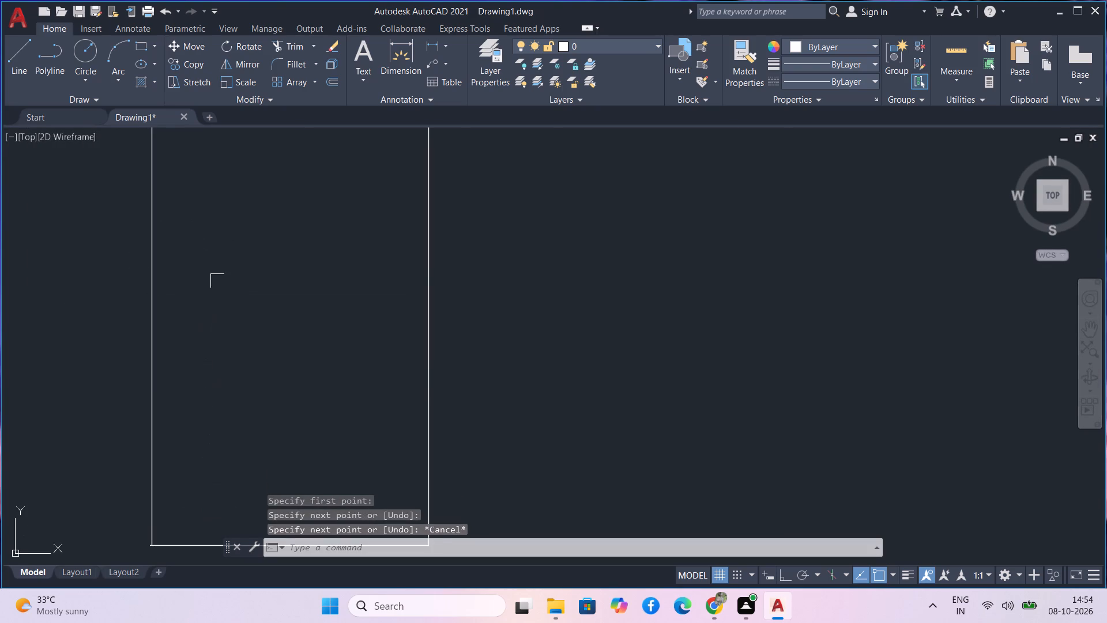
middle_drag(217, 281, 222, 442)
middle_drag(234, 326, 220, 467)
middle_drag(246, 365, 265, 490)
scroll(236, 398, down, 3)
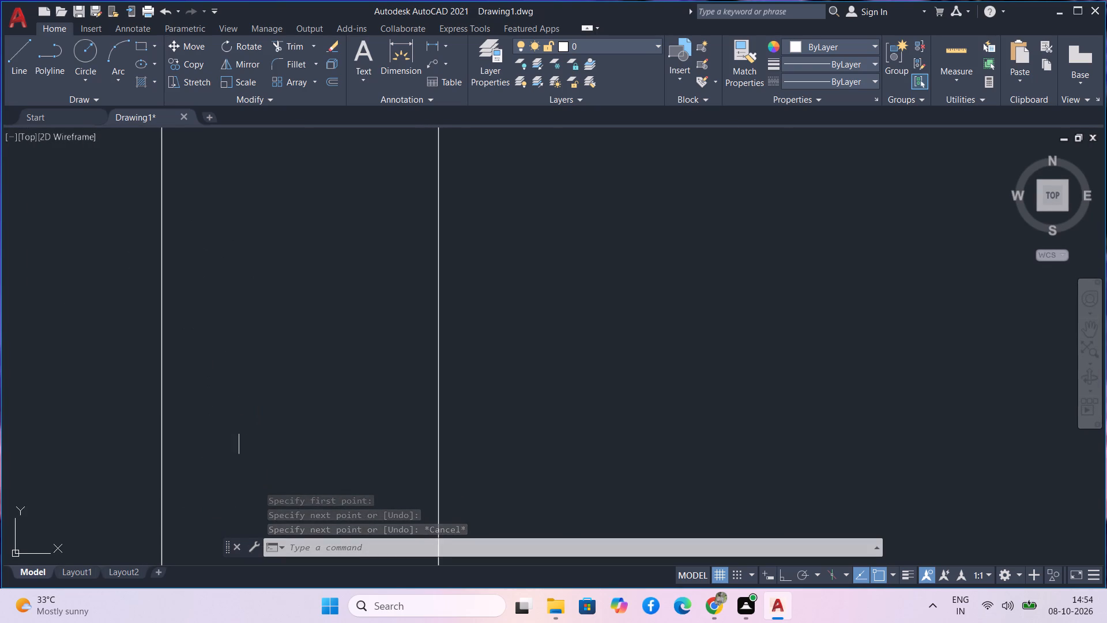
scroll(225, 345, down, 3)
middle_drag(246, 333, 241, 452)
scroll(246, 333, down, 1)
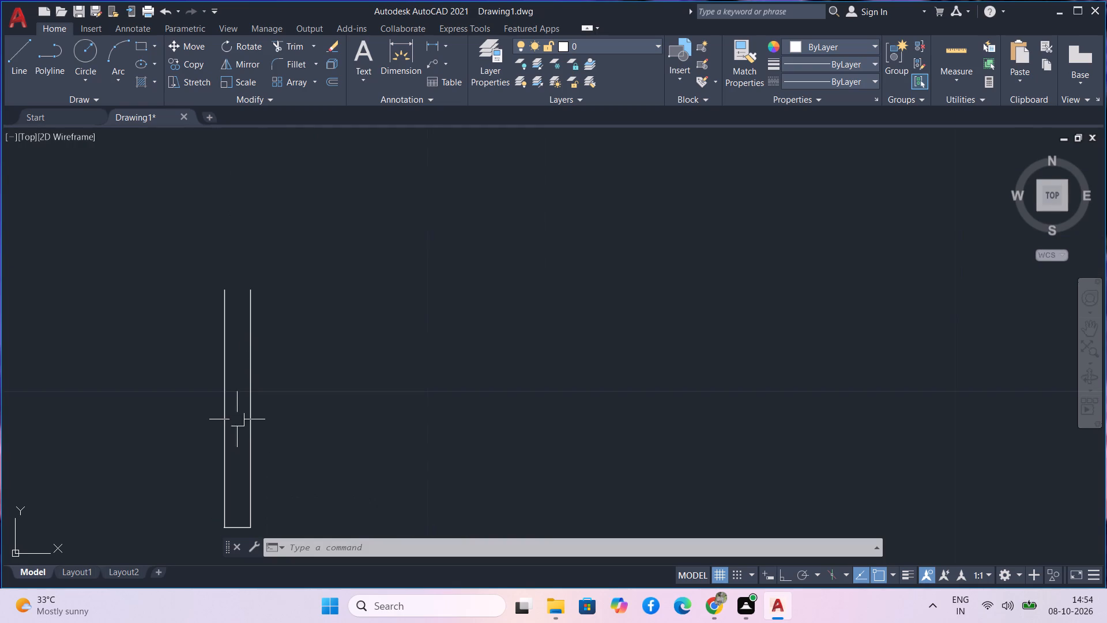
text(l)
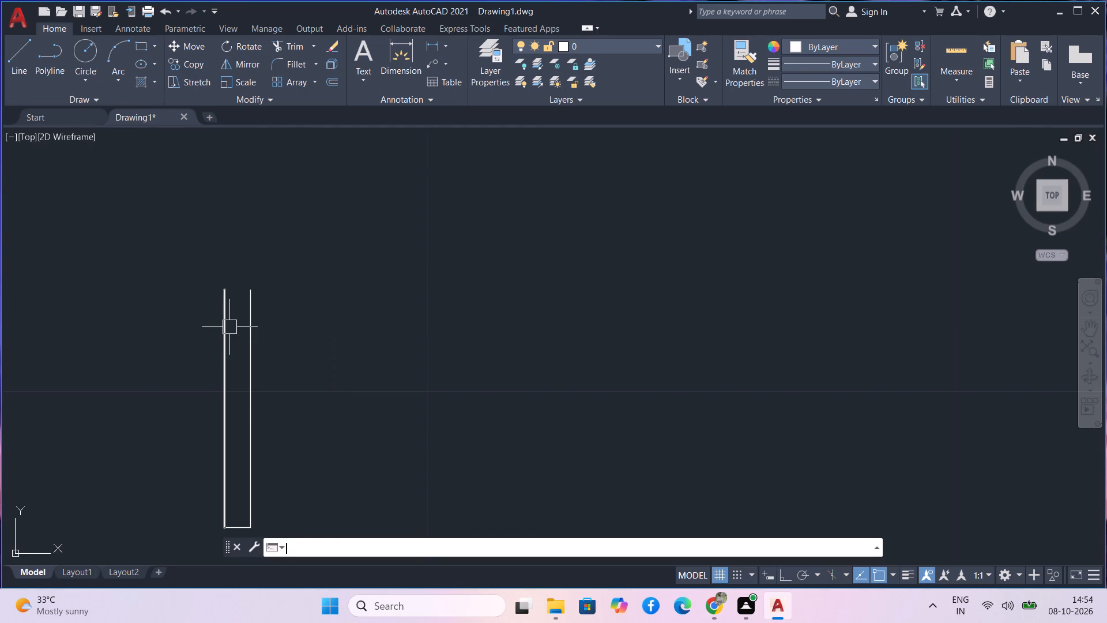
key(space)
scroll(209, 311, up, 3)
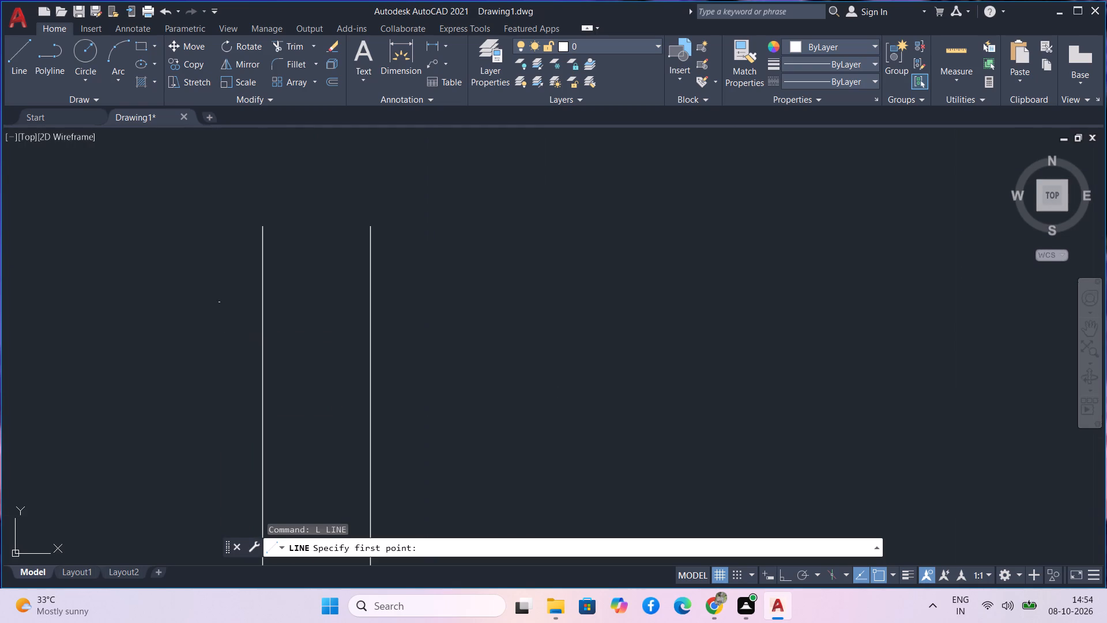
scroll(270, 220, up, 5)
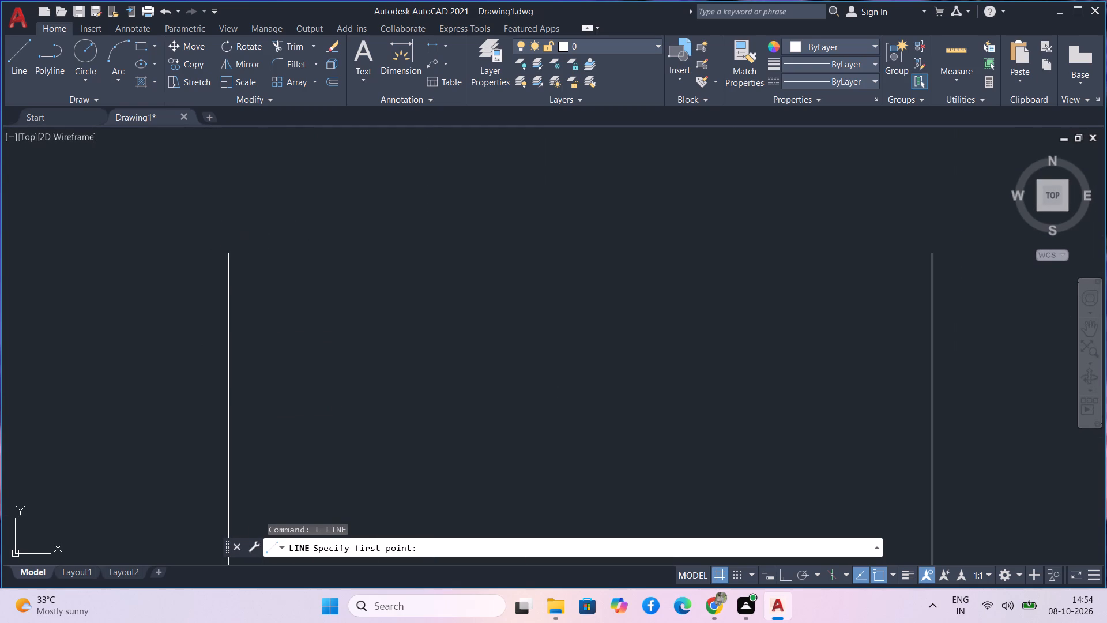
click(232, 255)
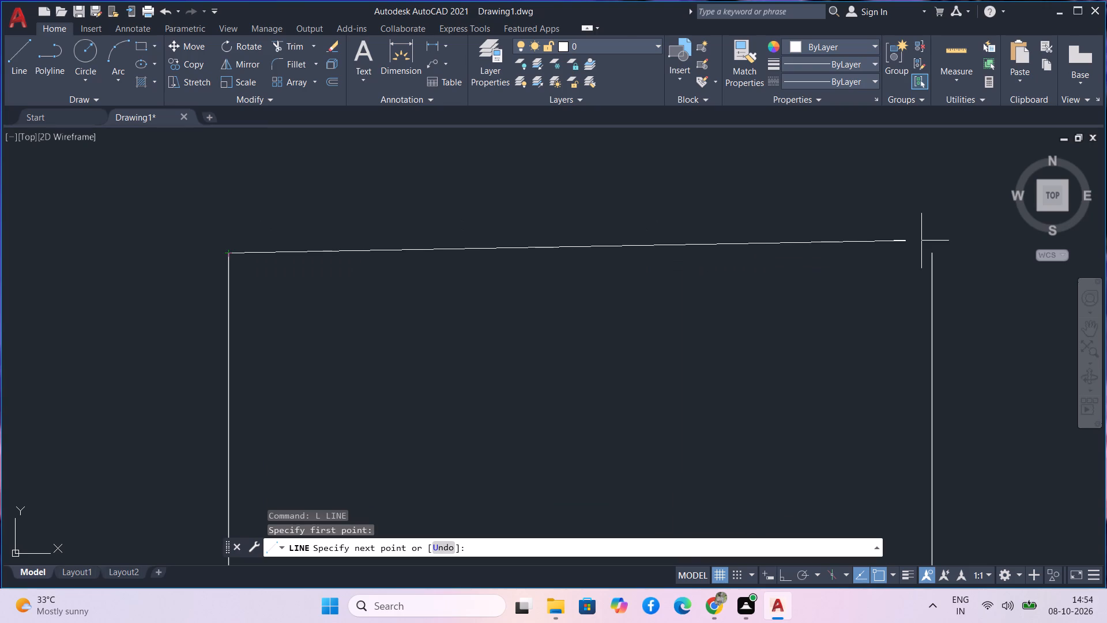
click(961, 260)
key(Escape)
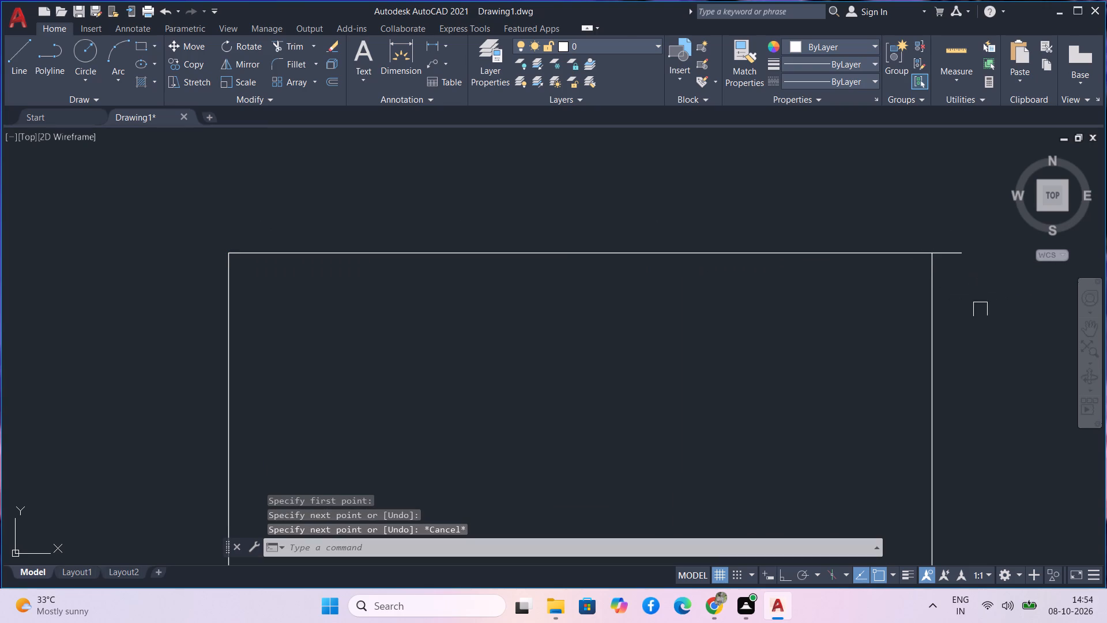
Trim the overhang of the north closing line beyond the offset line on the east.
text(tr)
key(space)
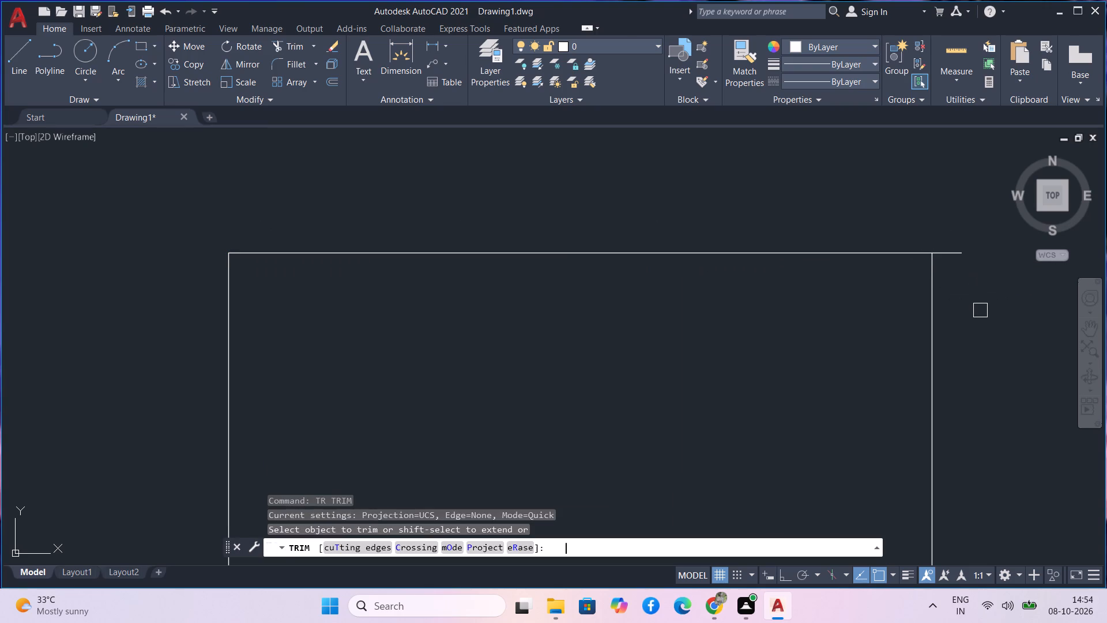
drag(976, 302, 948, 232)
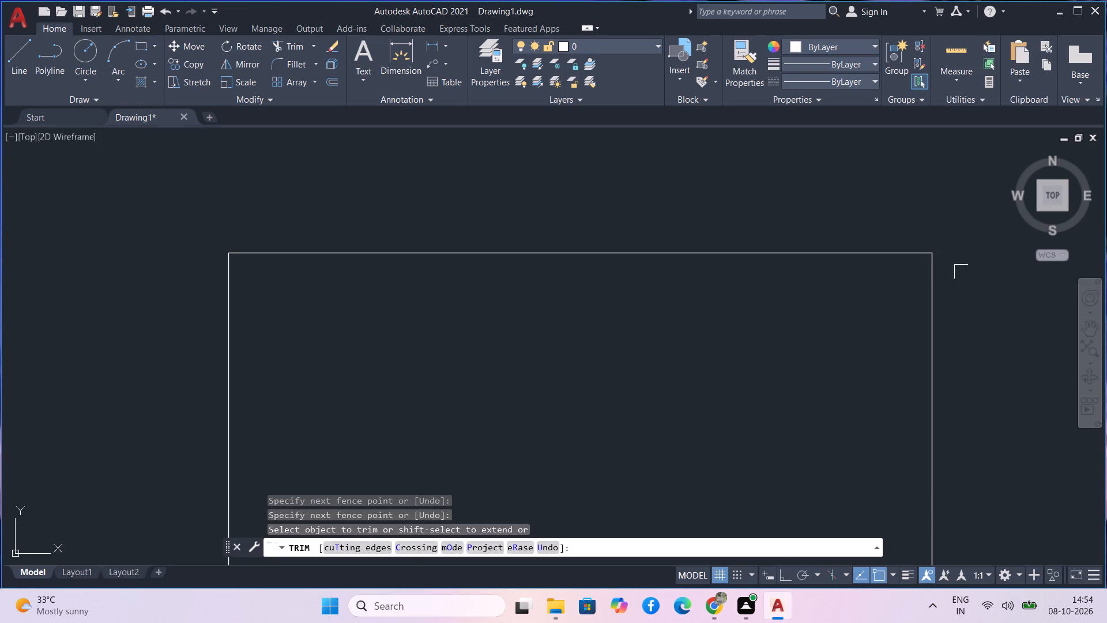
Trim the overhang of the thin divider's south closing line beyond its original west line.
scroll(963, 278, down, 3)
middle_drag(856, 348, 543, 61)
scroll(544, 141, down, 4)
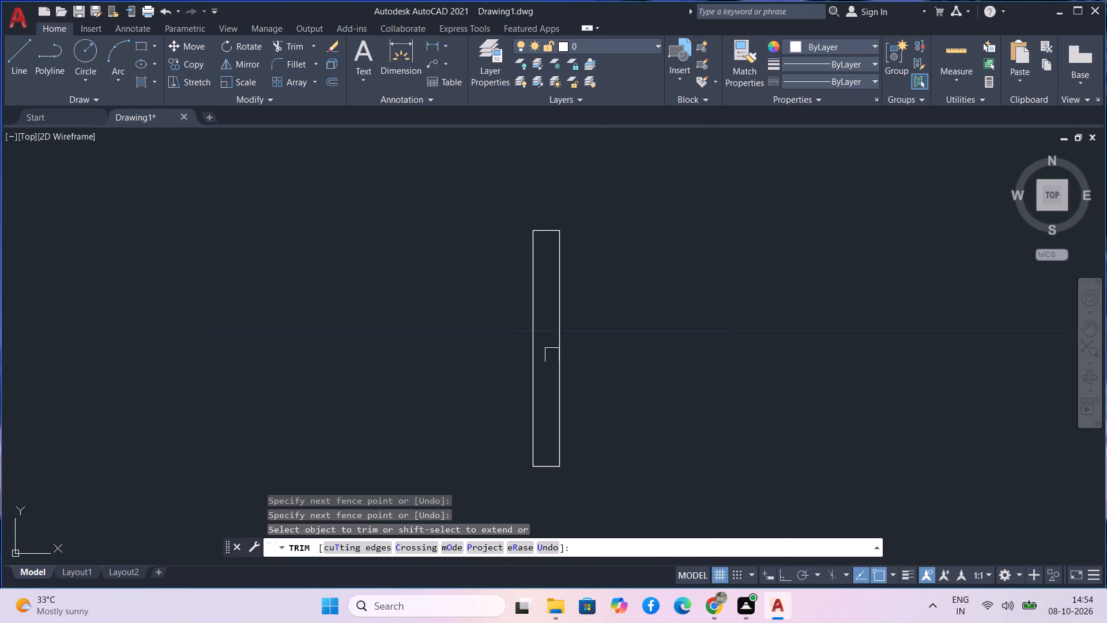
scroll(524, 473, up, 4)
scroll(575, 456, up, 1)
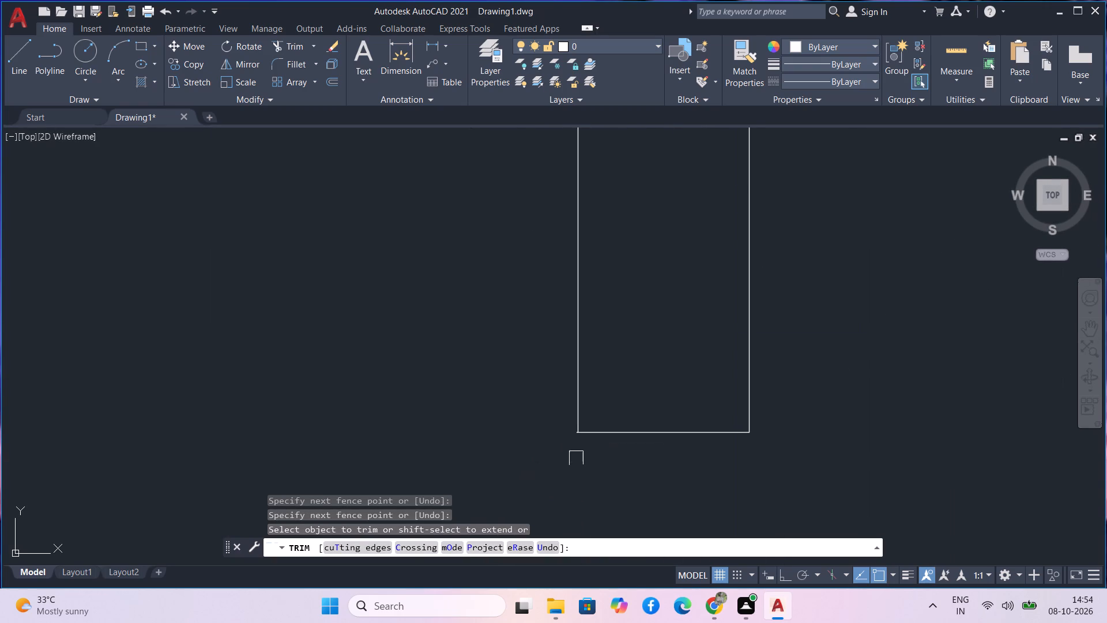
scroll(573, 450, up, 4)
scroll(596, 342, up, 3)
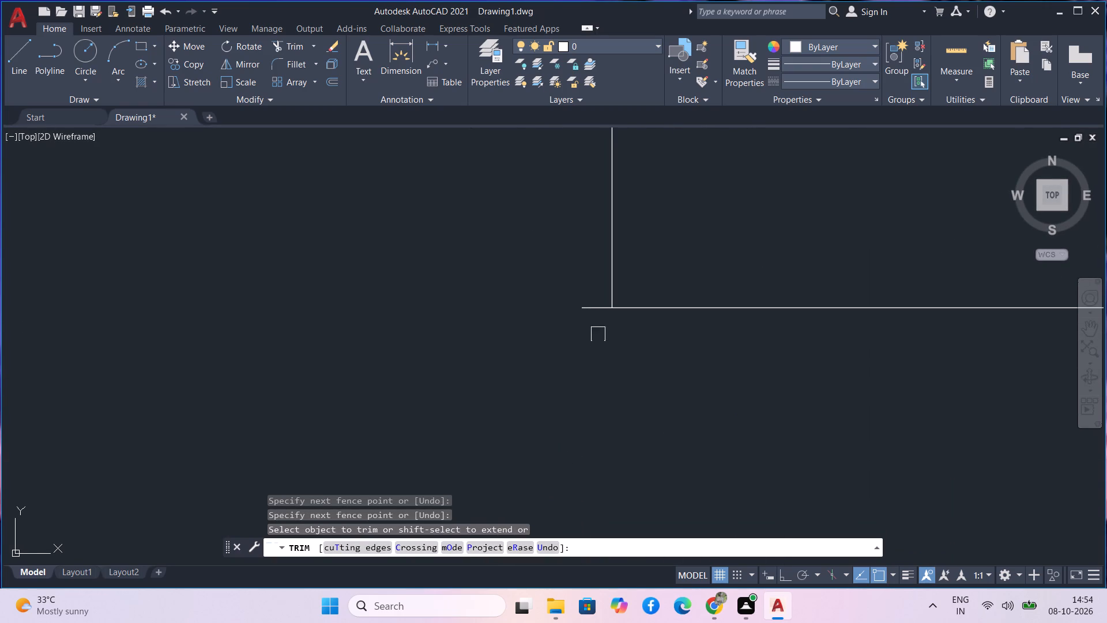
drag(598, 334, 577, 253)
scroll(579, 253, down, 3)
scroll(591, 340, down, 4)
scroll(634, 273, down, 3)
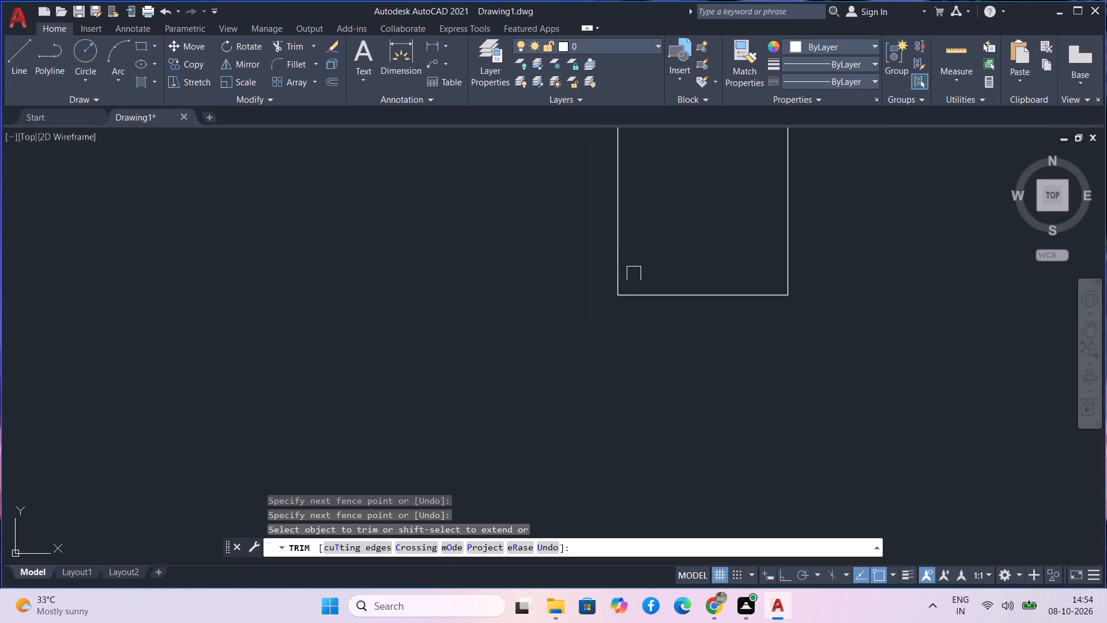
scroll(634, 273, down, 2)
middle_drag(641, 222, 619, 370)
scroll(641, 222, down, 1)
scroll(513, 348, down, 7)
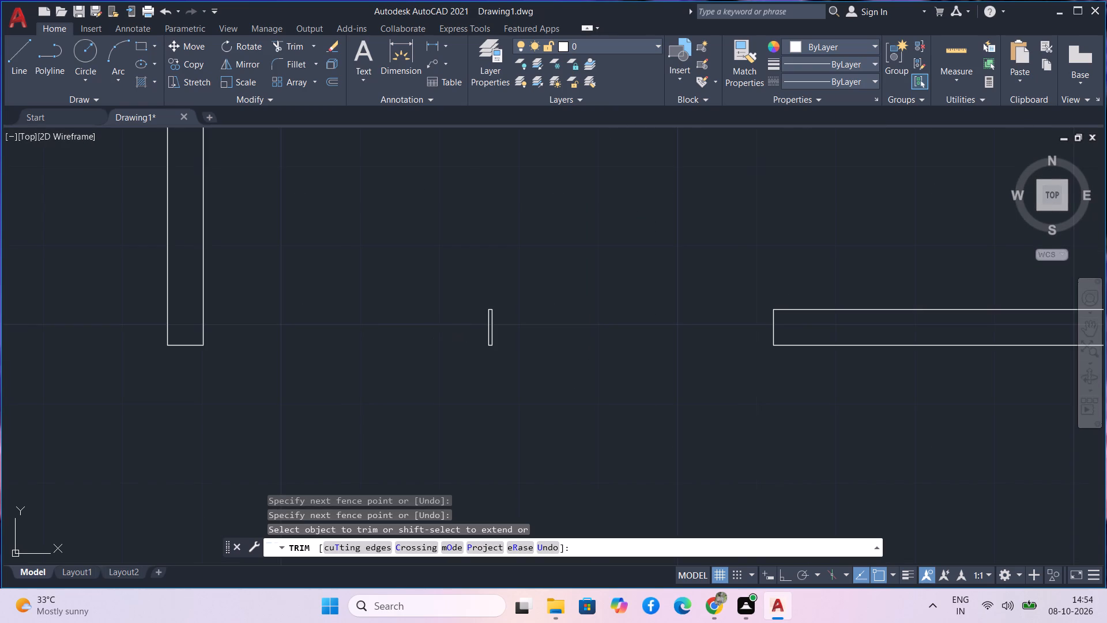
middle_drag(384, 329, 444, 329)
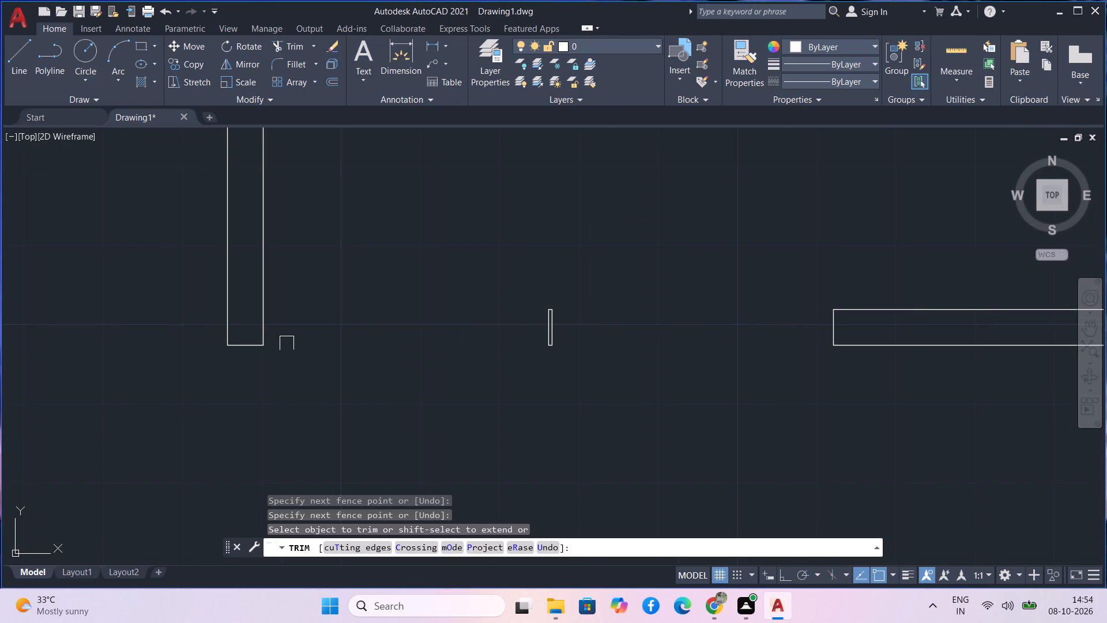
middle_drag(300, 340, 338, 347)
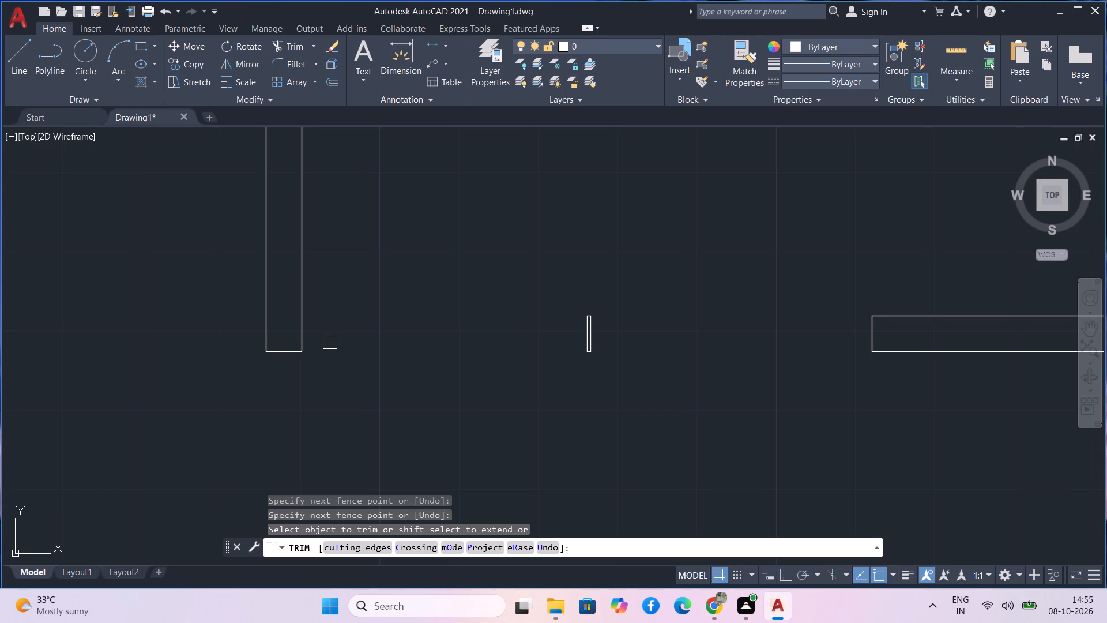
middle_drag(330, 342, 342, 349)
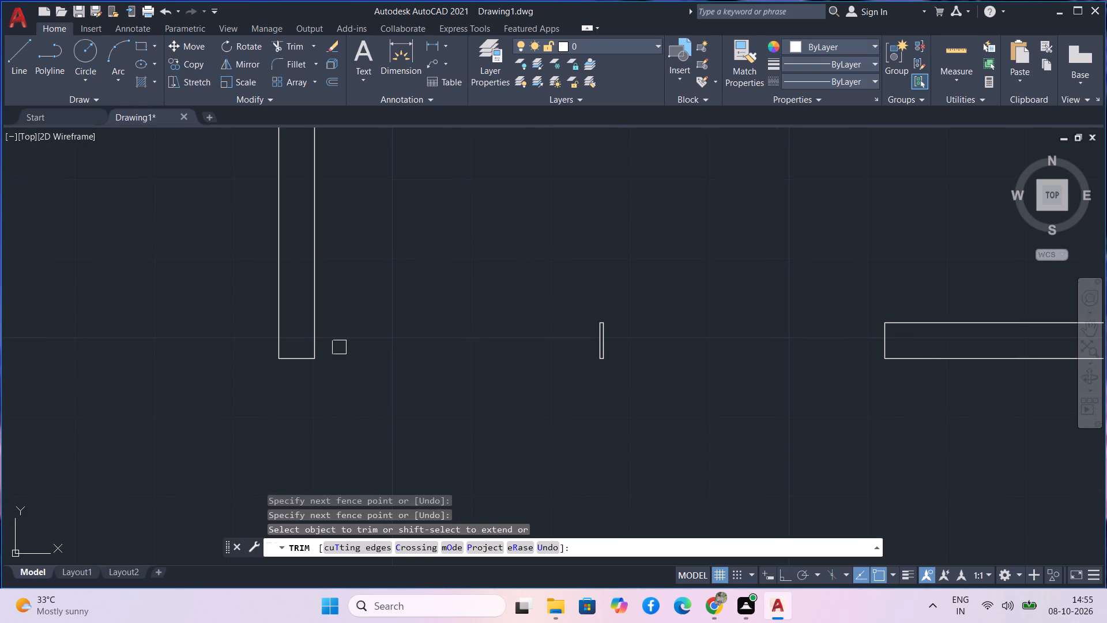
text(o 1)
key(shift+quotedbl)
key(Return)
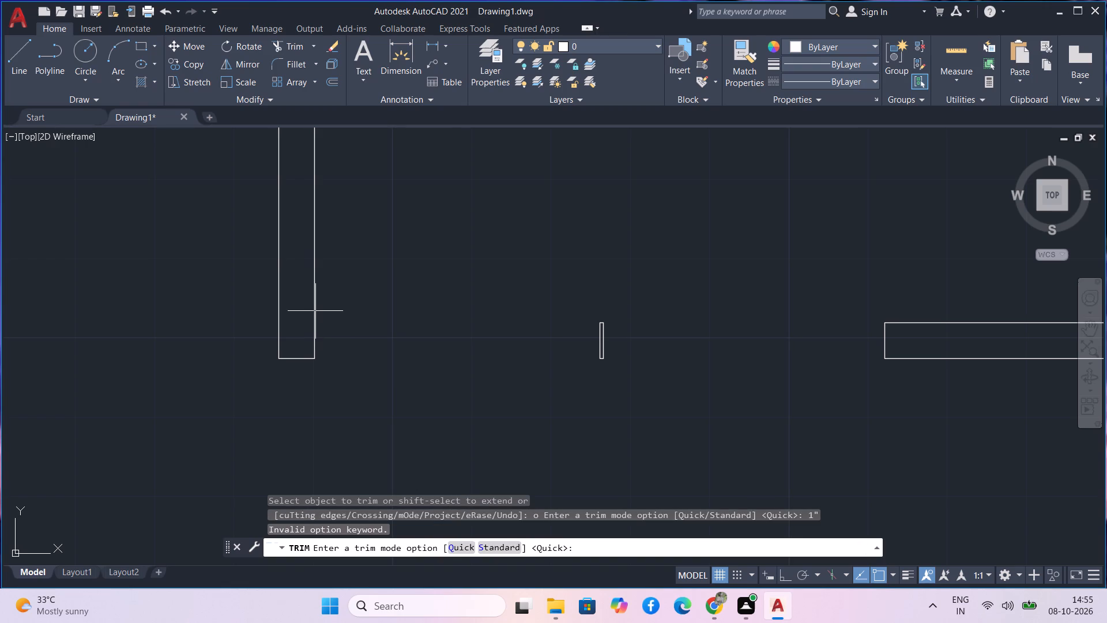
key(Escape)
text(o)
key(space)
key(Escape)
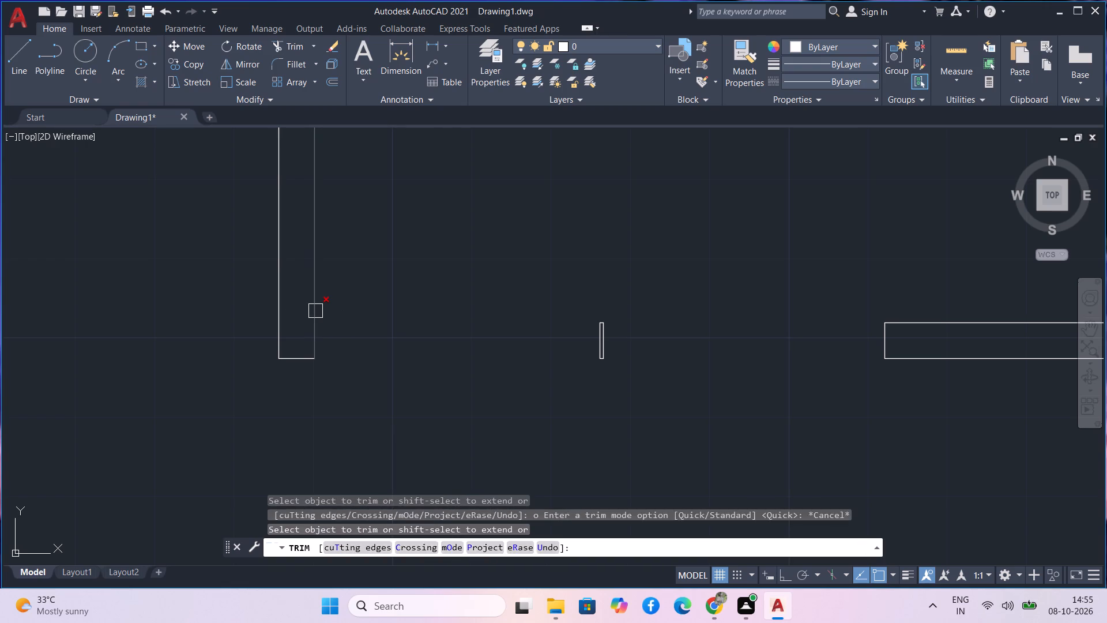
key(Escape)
Offset the wall edges on the west and east sides of the south opening 1" into the opening.
text(o)
key(space)
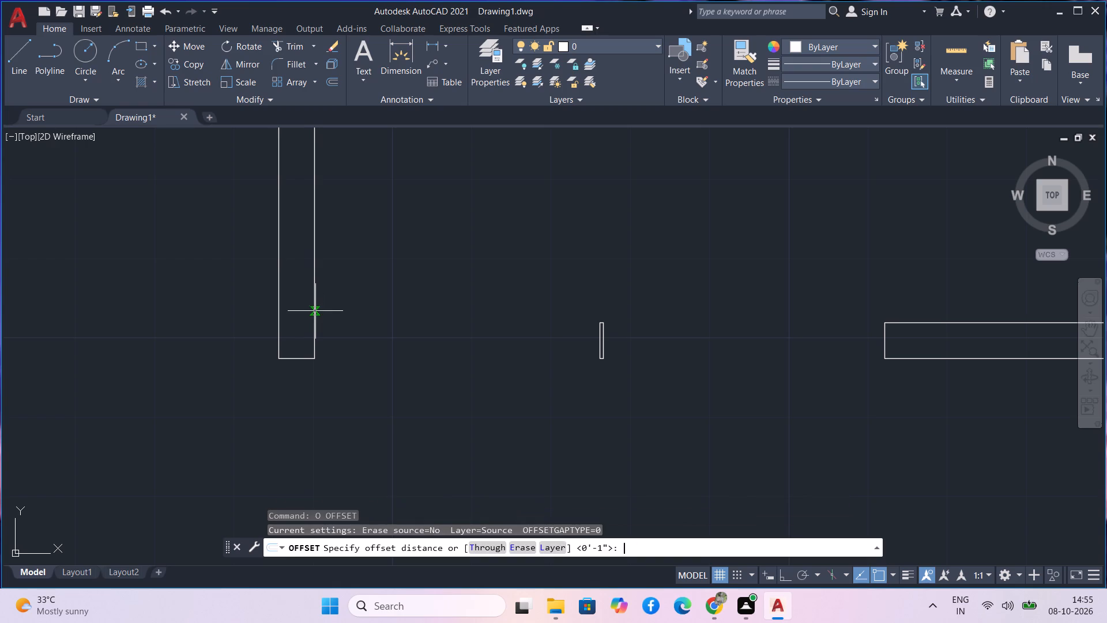
key(1)
key(shift+quotedbl)
key(Return)
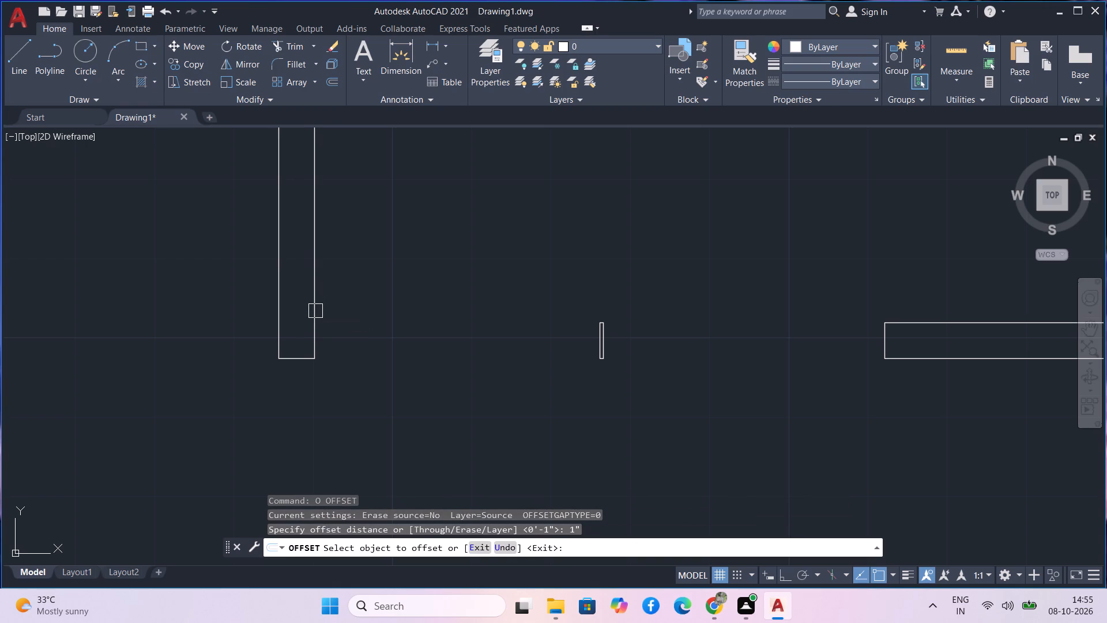
click(315, 311)
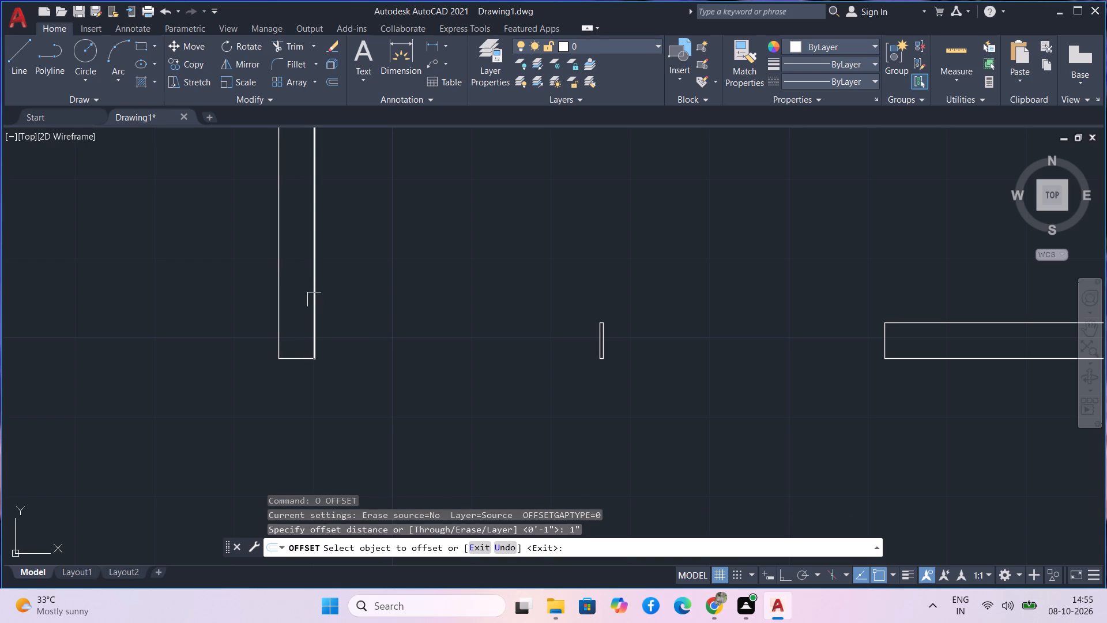
click(314, 299)
click(335, 301)
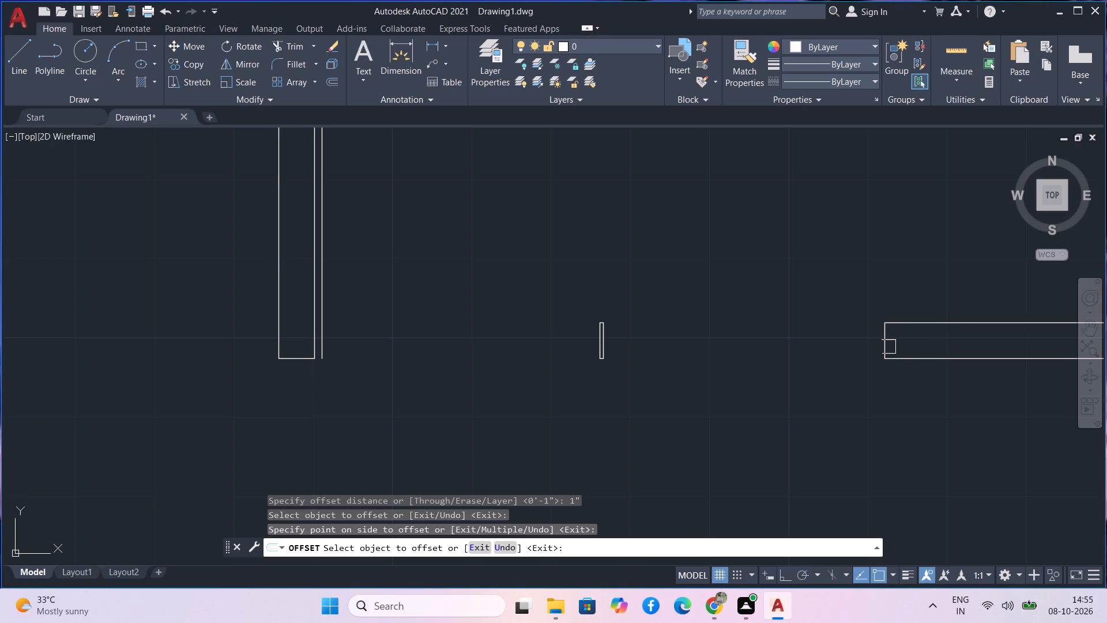
drag(884, 346, 866, 346)
click(861, 346)
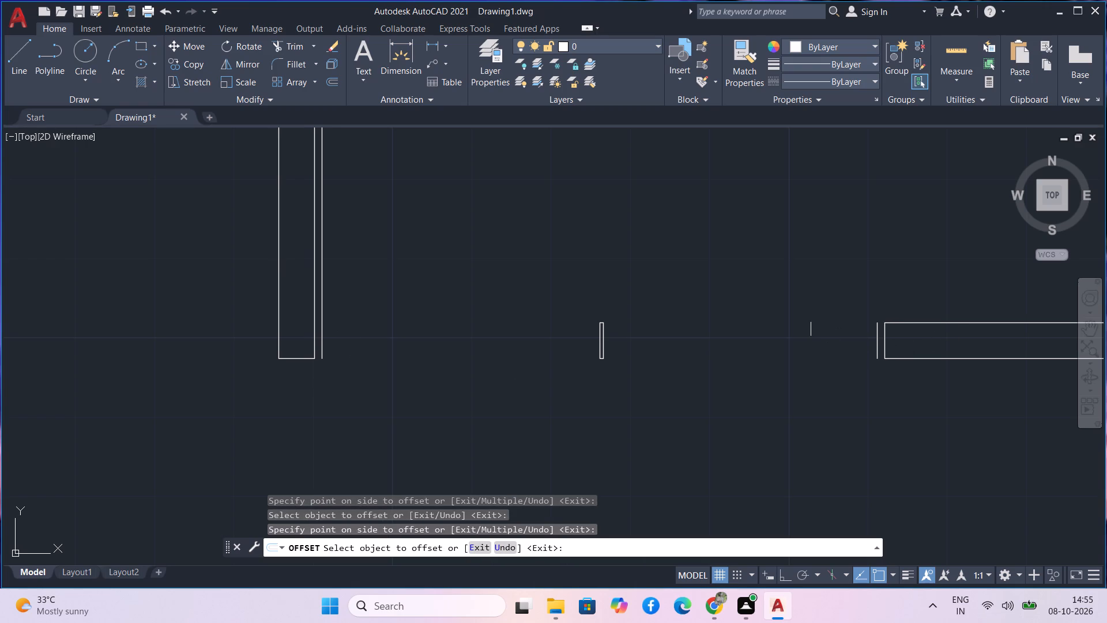
key(Escape)
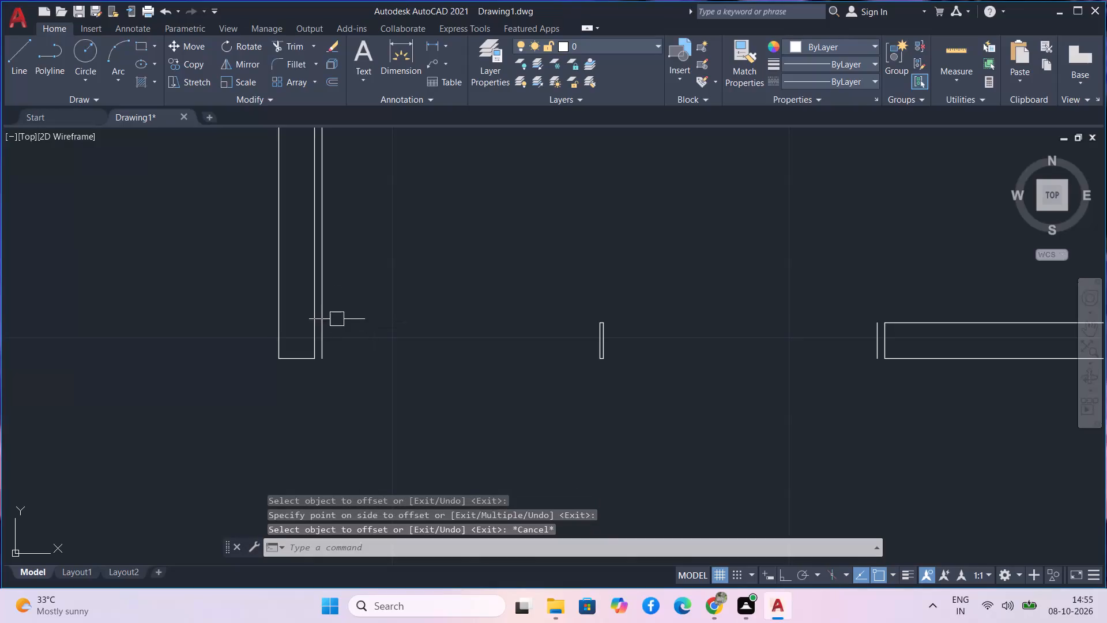
Draw a horizontal line from the west wall's southeast corner to the south end of the adjacent offset line.
scroll(338, 335, up, 3)
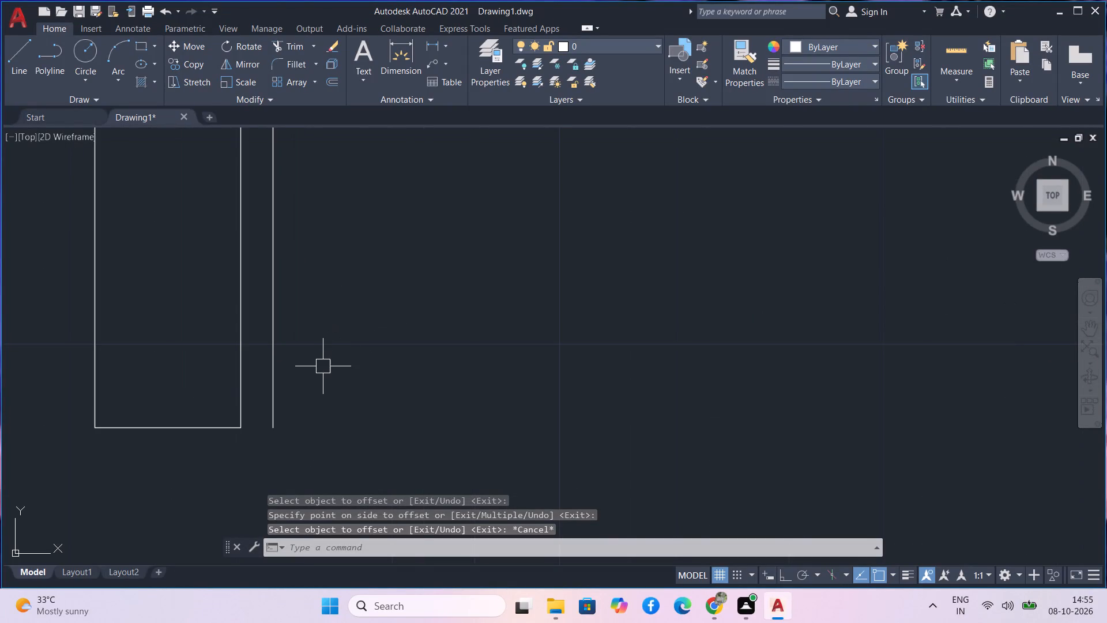
text(l)
key(space)
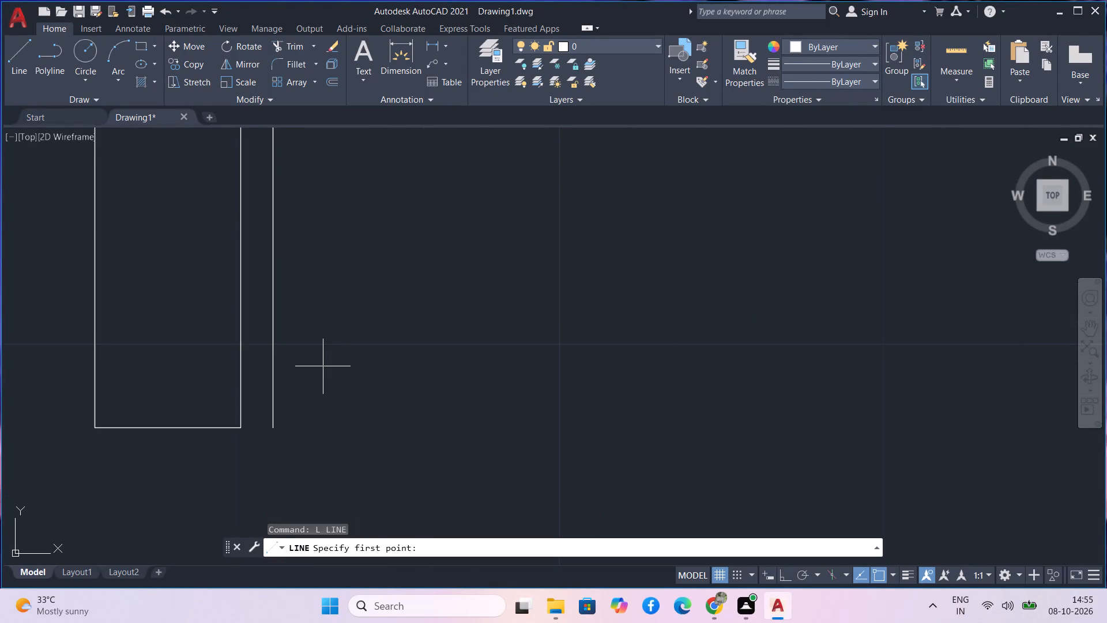
scroll(249, 423, up, 3)
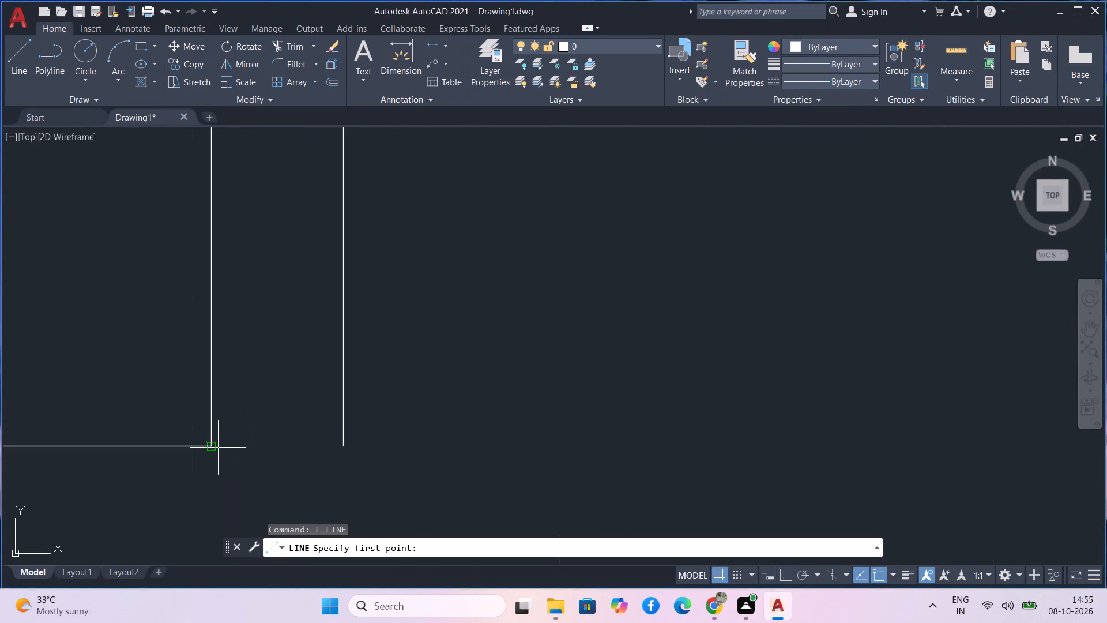
click(218, 448)
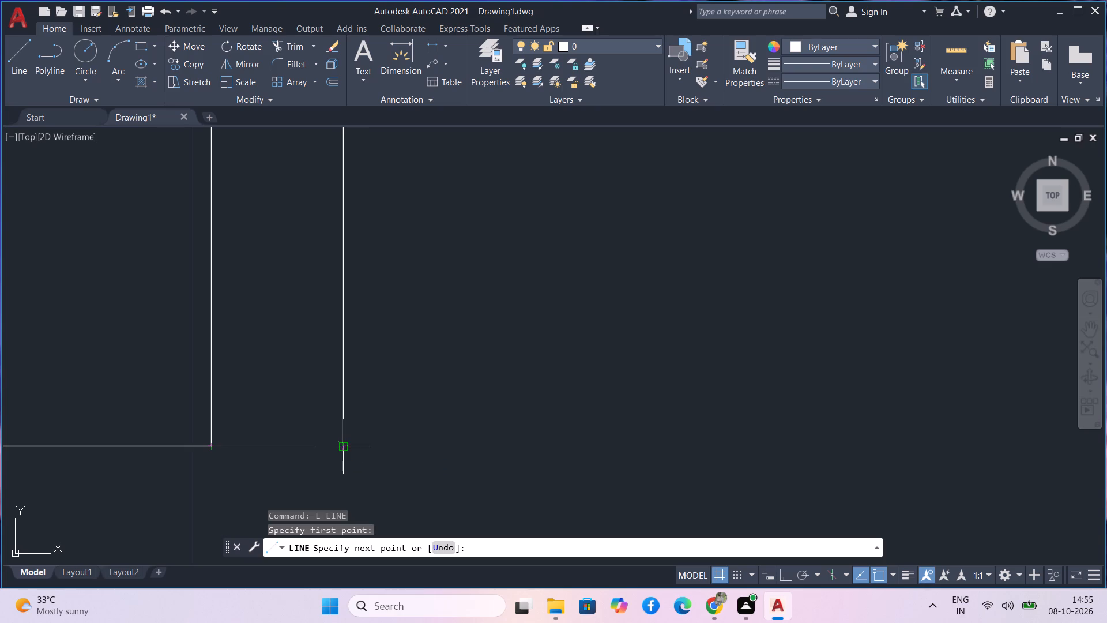
click(342, 450)
key(Escape)
Measure the thin divider's north-south length with the quick measure tool.
middle_drag(272, 332, 271, 365)
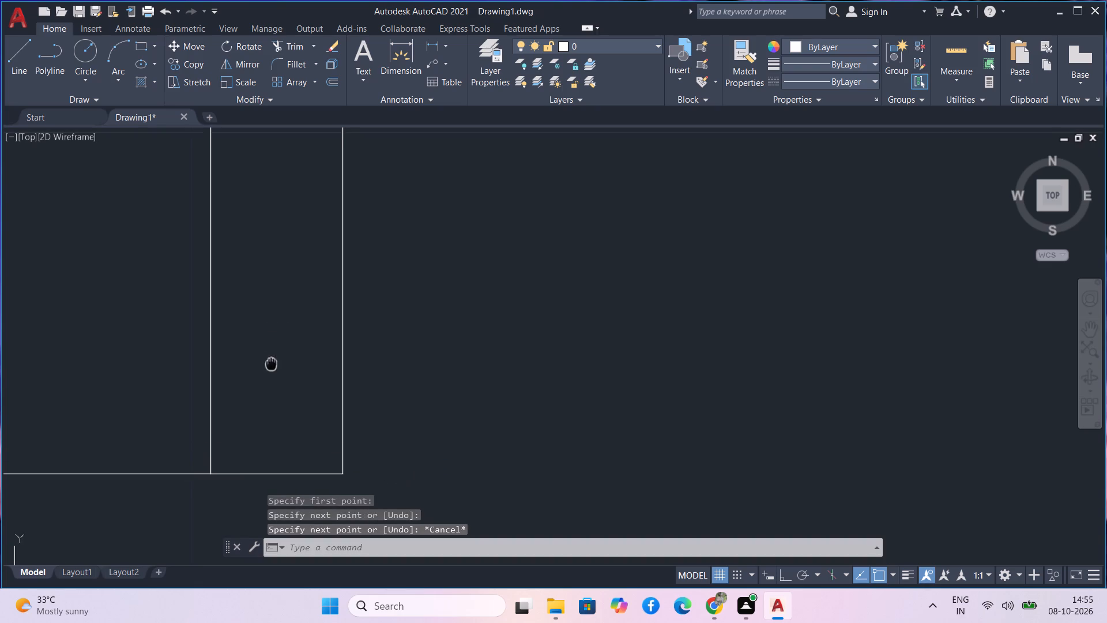
middle_drag(271, 365, 271, 365)
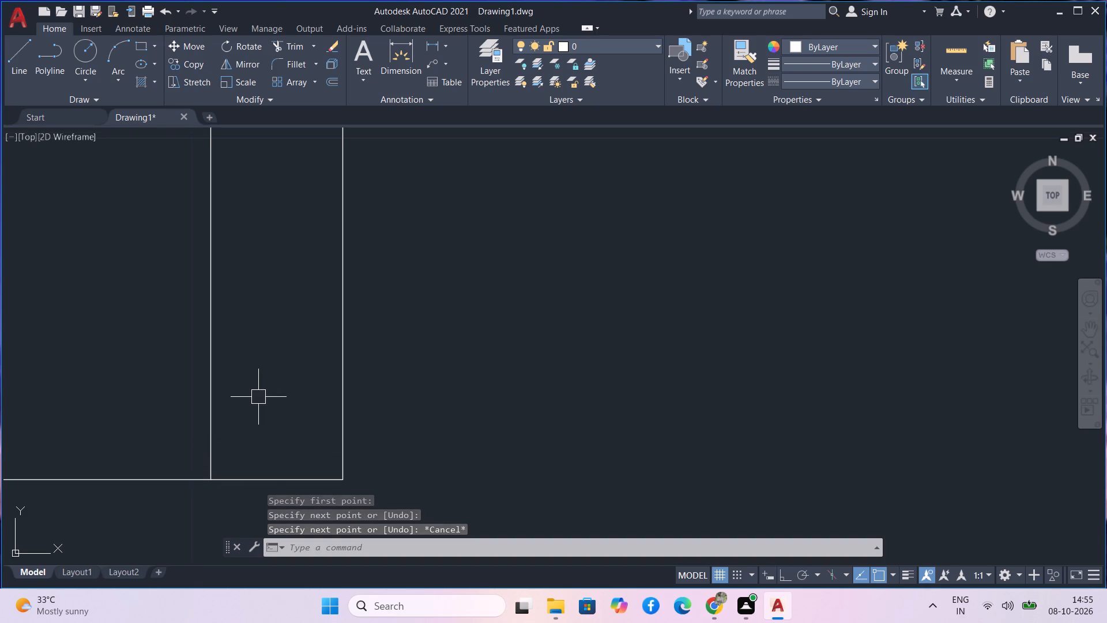
text(o)
key(space)
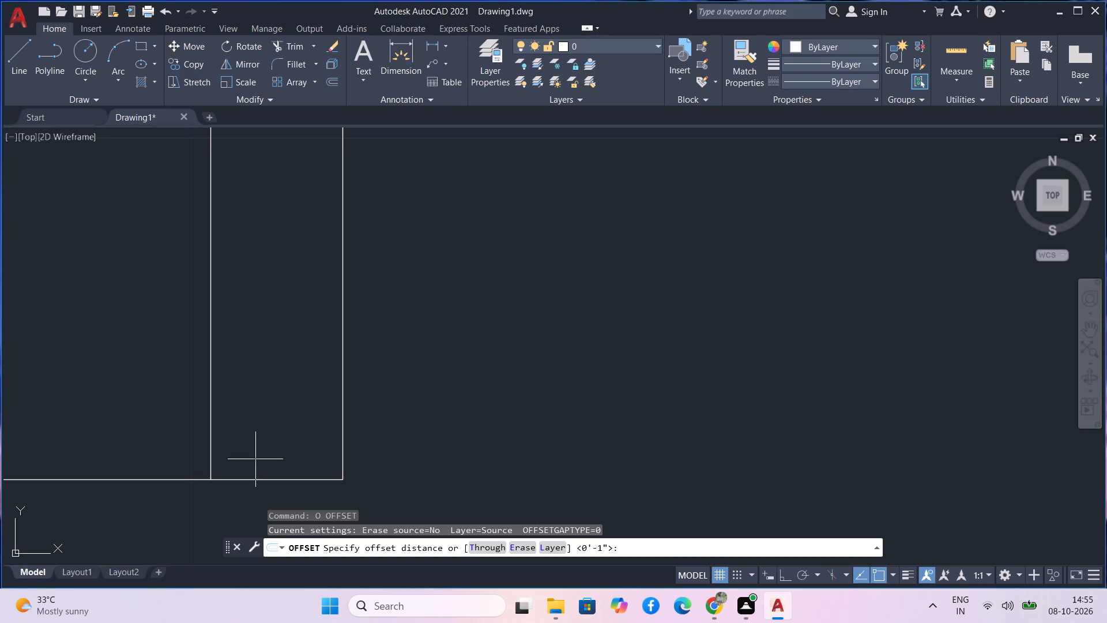
scroll(261, 455, down, 4)
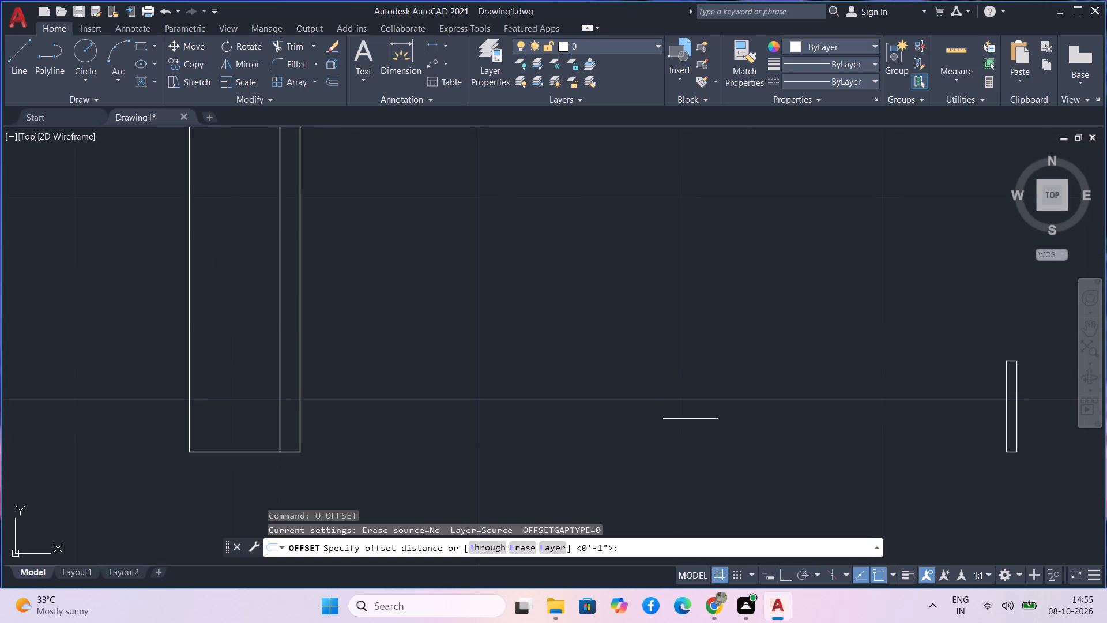
middle_drag(691, 419, 556, 416)
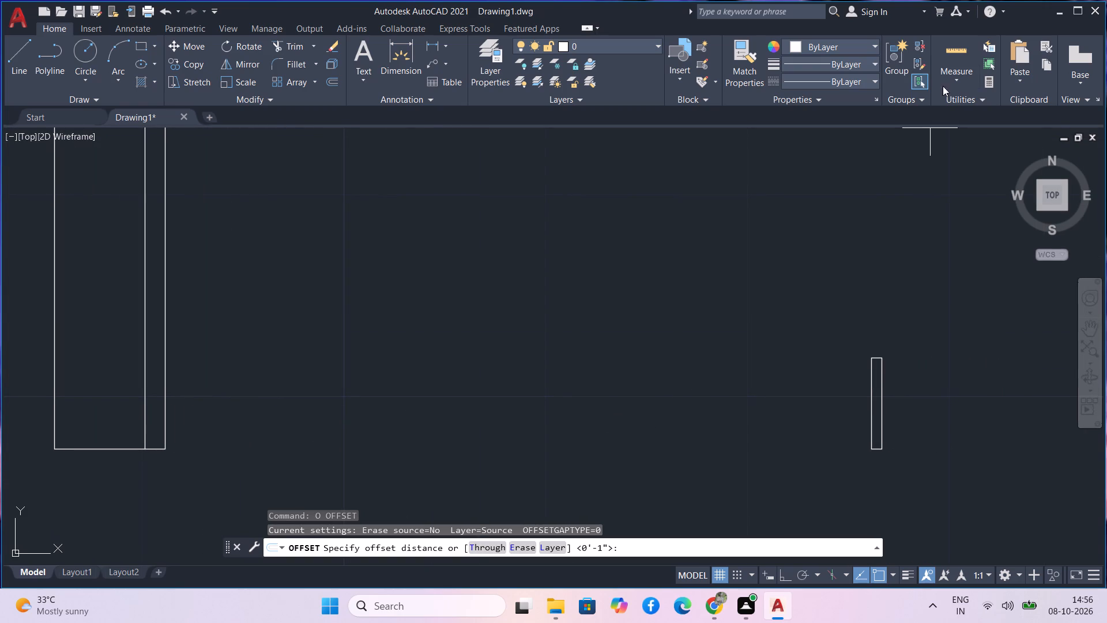
drag(954, 56, 954, 63)
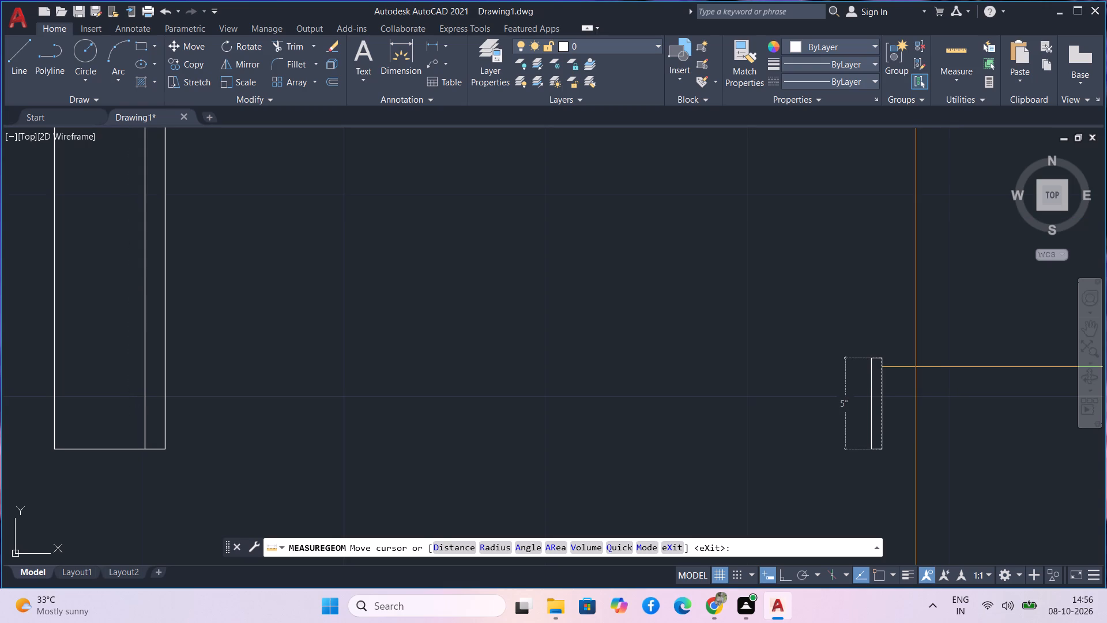
key(Escape)
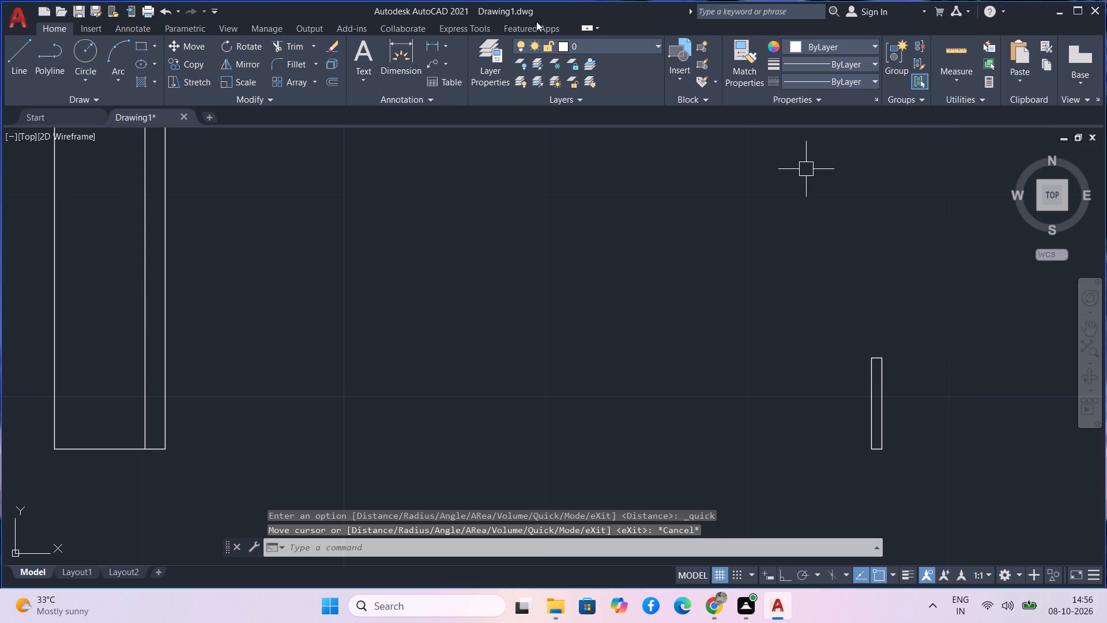
Check the divider's length with a temporary linear dimension between the north and south ends of its west line.
click(434, 46)
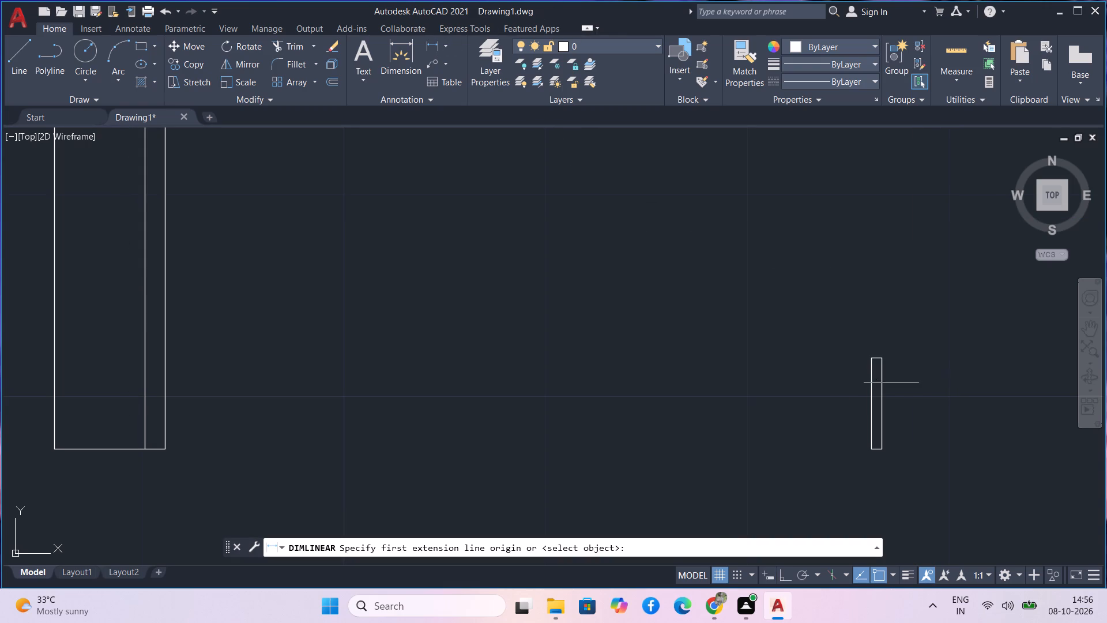
scroll(873, 383, up, 5)
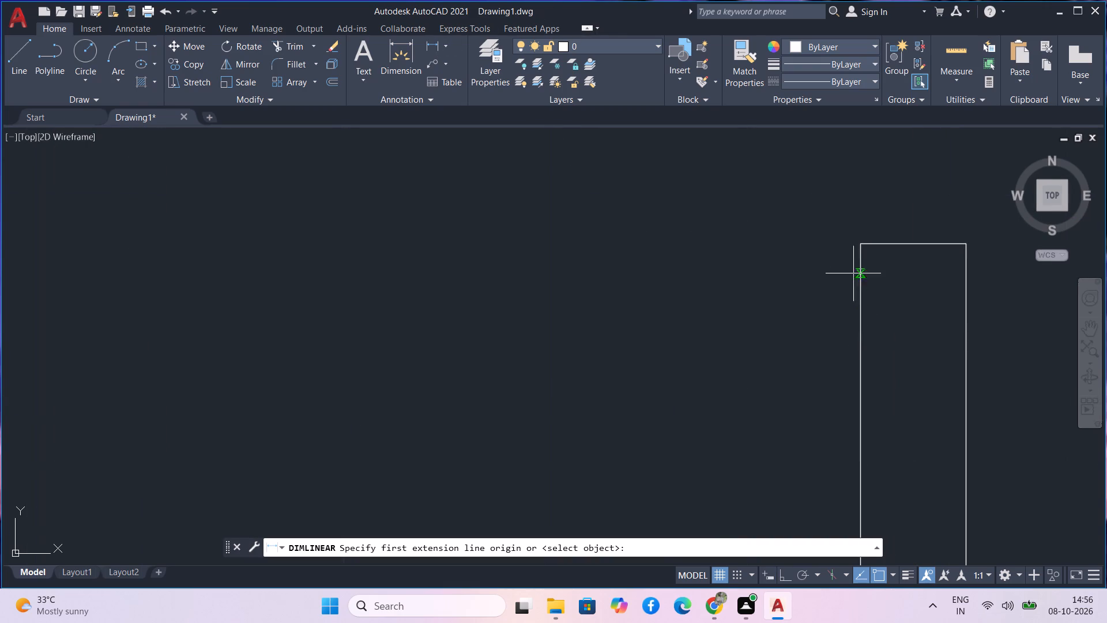
click(858, 244)
scroll(842, 399, down, 5)
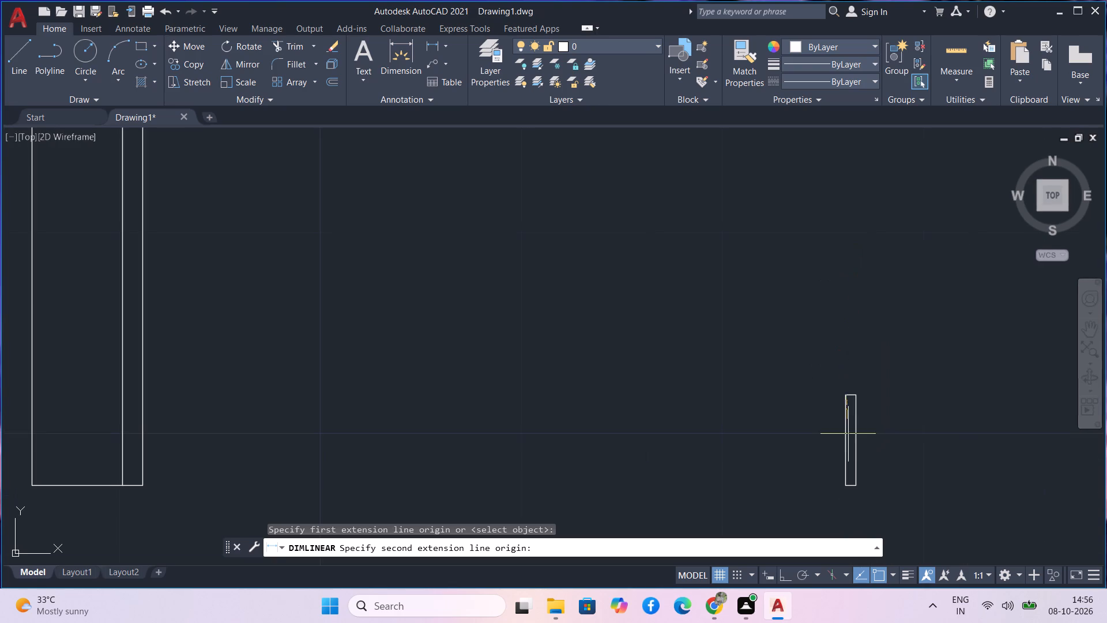
middle_drag(813, 309, 754, 150)
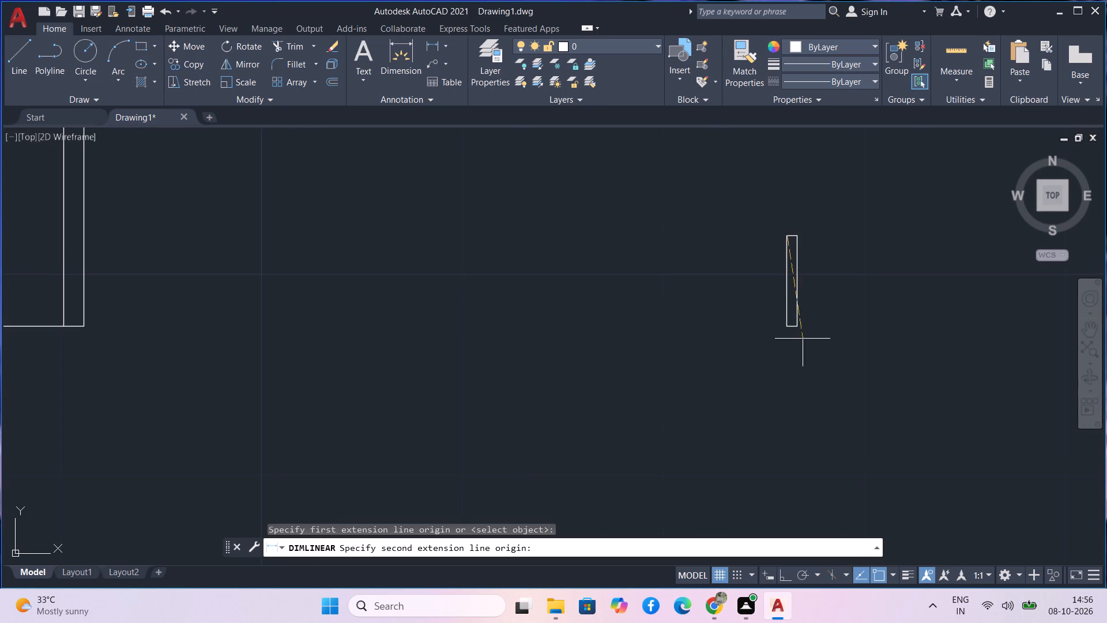
scroll(786, 333, up, 7)
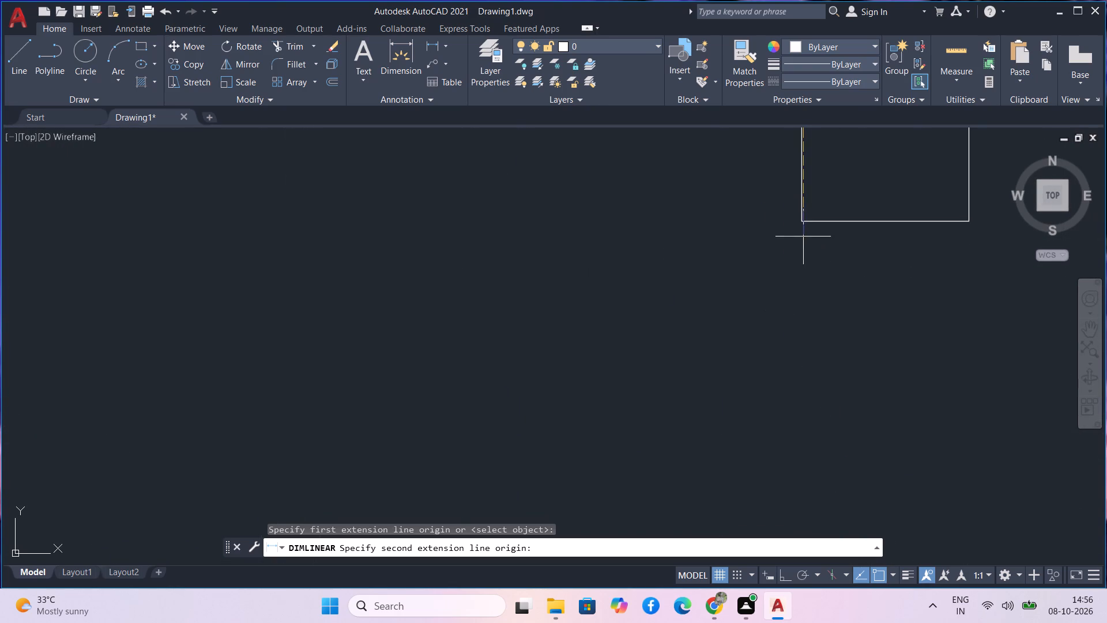
click(800, 224)
scroll(730, 241, down, 1)
middle_drag(730, 241, 726, 411)
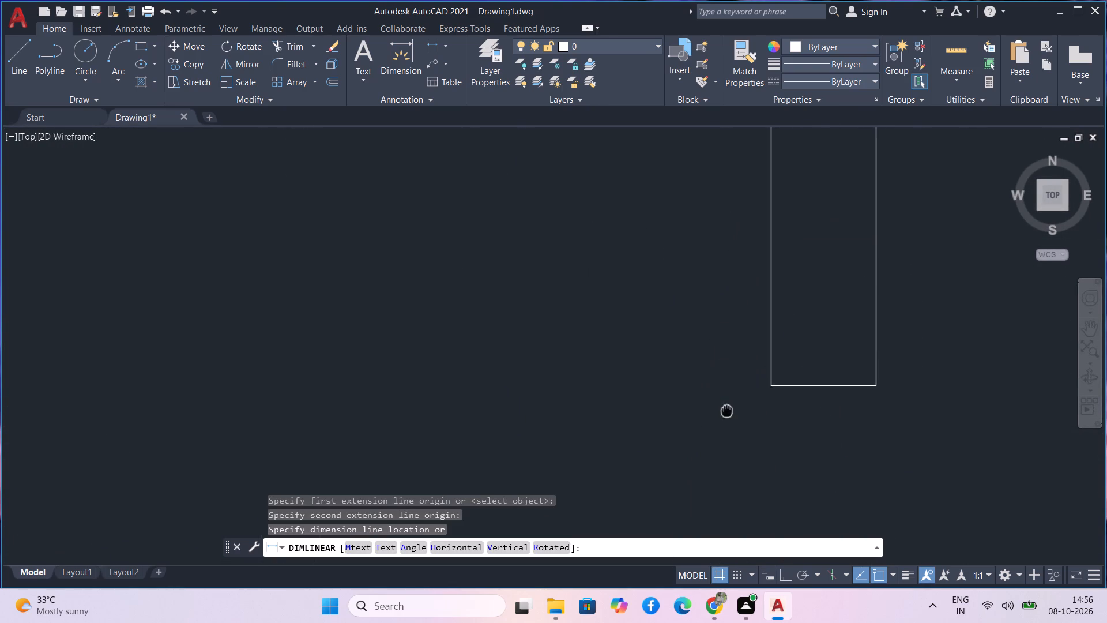
scroll(710, 395, down, 7)
scroll(578, 352, down, 3)
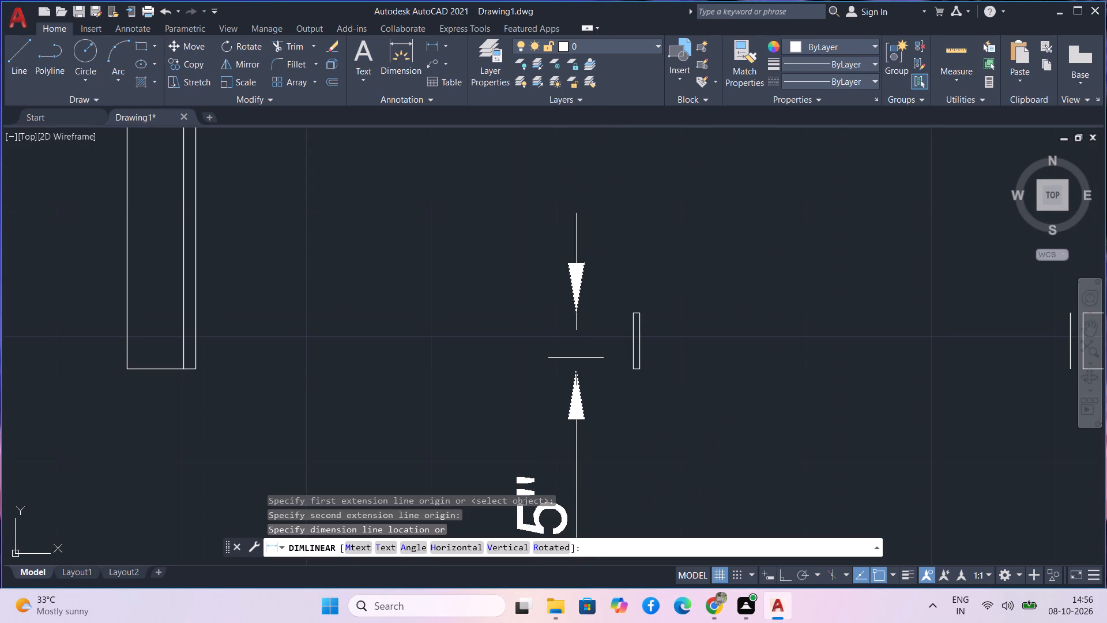
key(Escape)
middle_drag(385, 356, 527, 347)
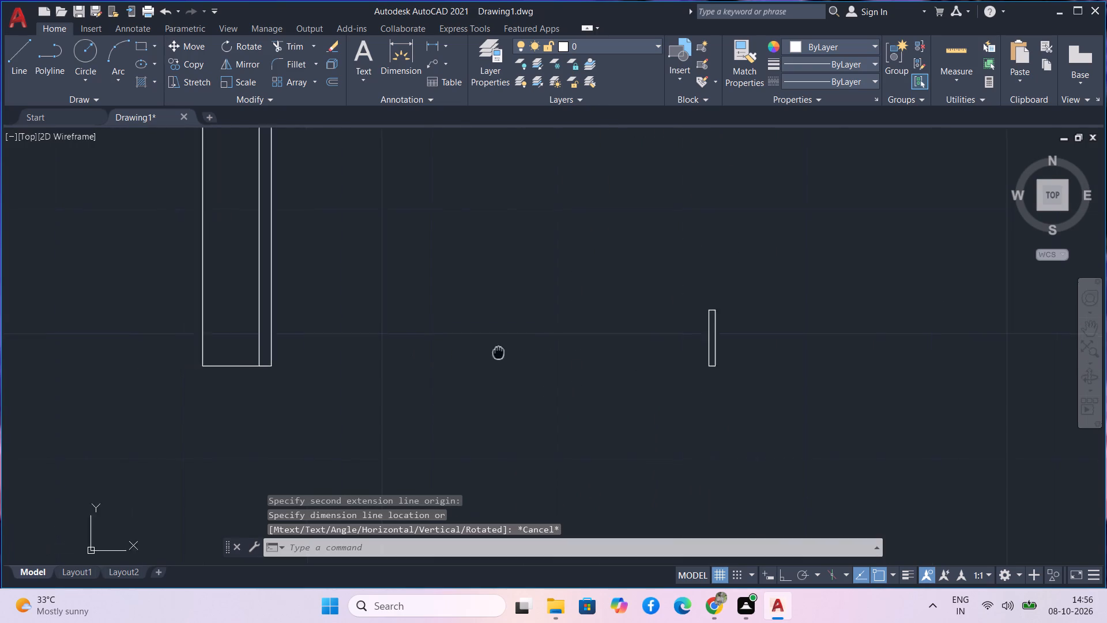
Offset the short horizontal line at the west frame's south end 5" north, between the wall edge and the frame line.
middle_drag(527, 347, 562, 340)
text(o)
key(space)
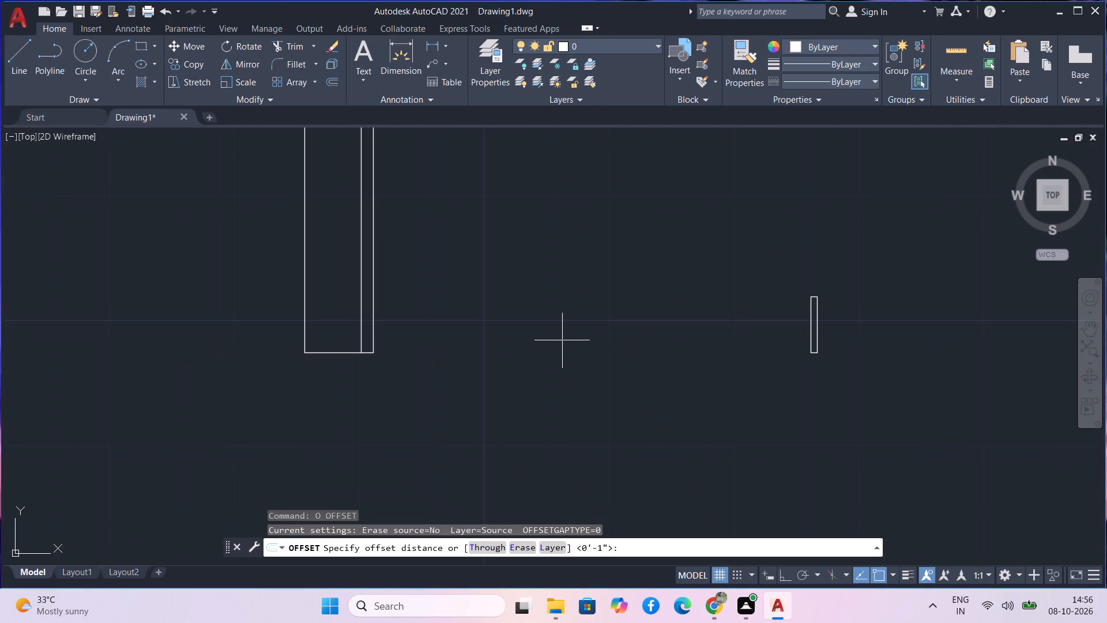
scroll(362, 355, up, 4)
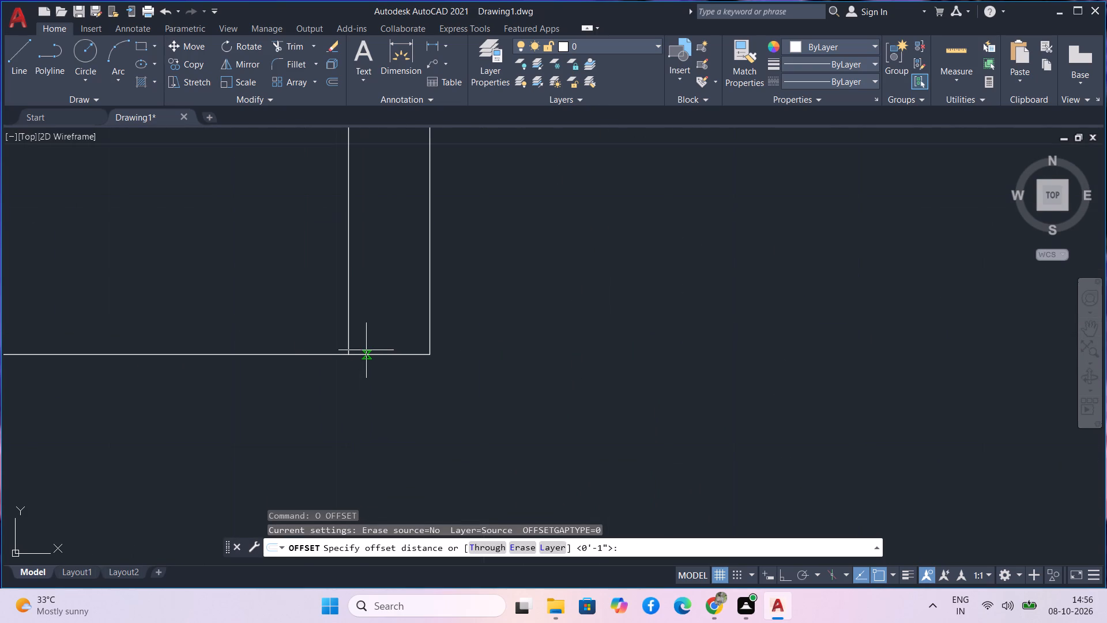
text(5")
key(Return)
click(377, 357)
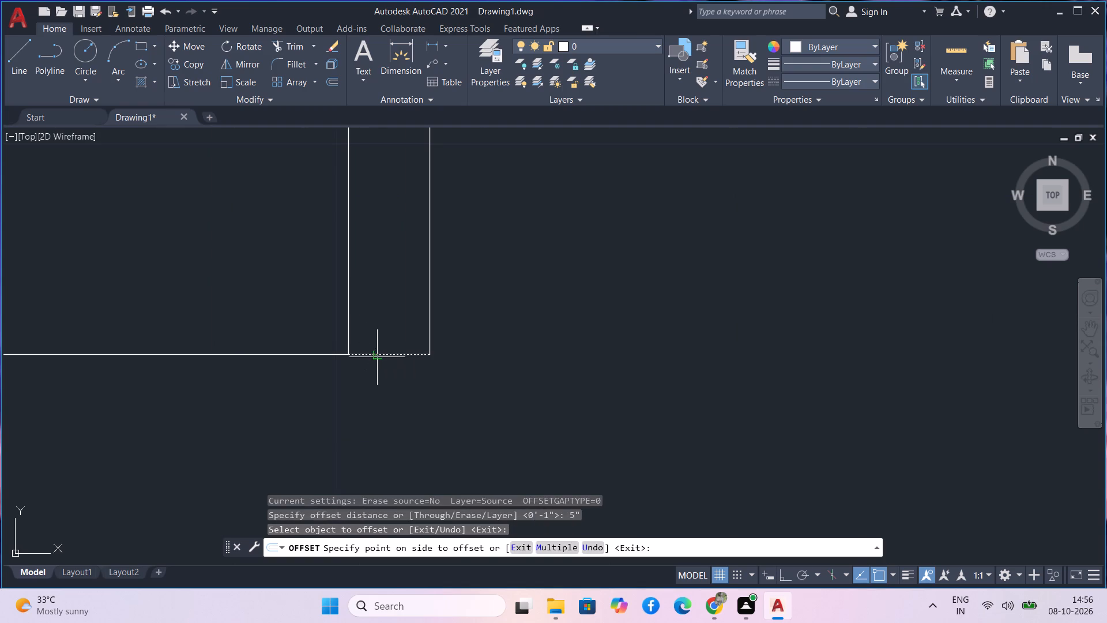
middle_drag(378, 311, 383, 355)
scroll(383, 344, down, 2)
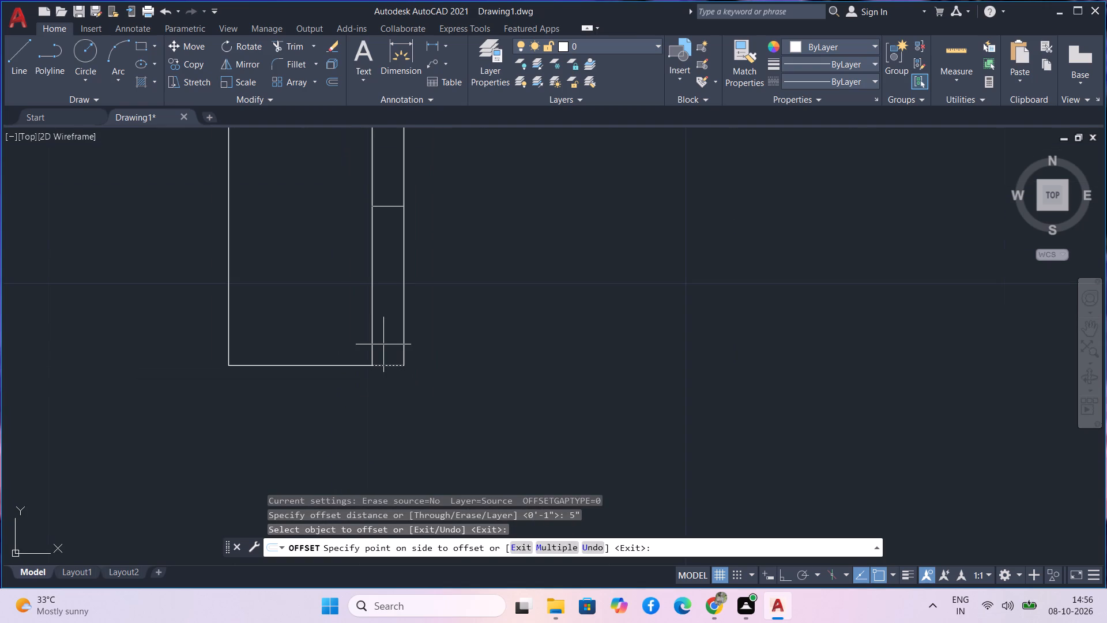
click(386, 336)
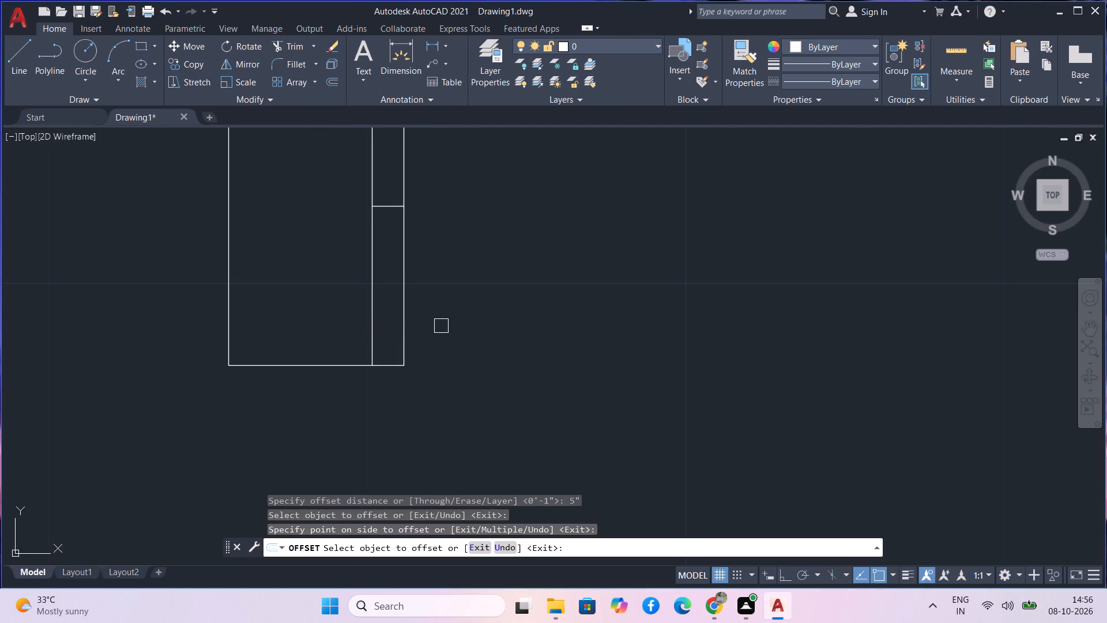
middle_drag(495, 311, 510, 426)
key(Escape)
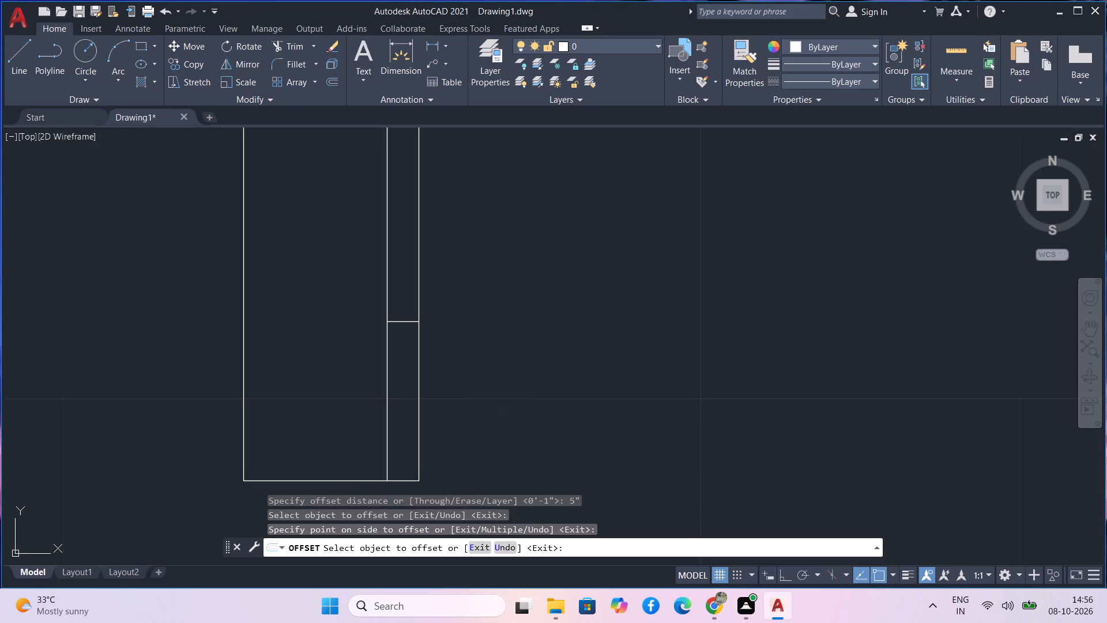
Trim away the west frame's outer vertical line north of the 5" offset line.
text(tr)
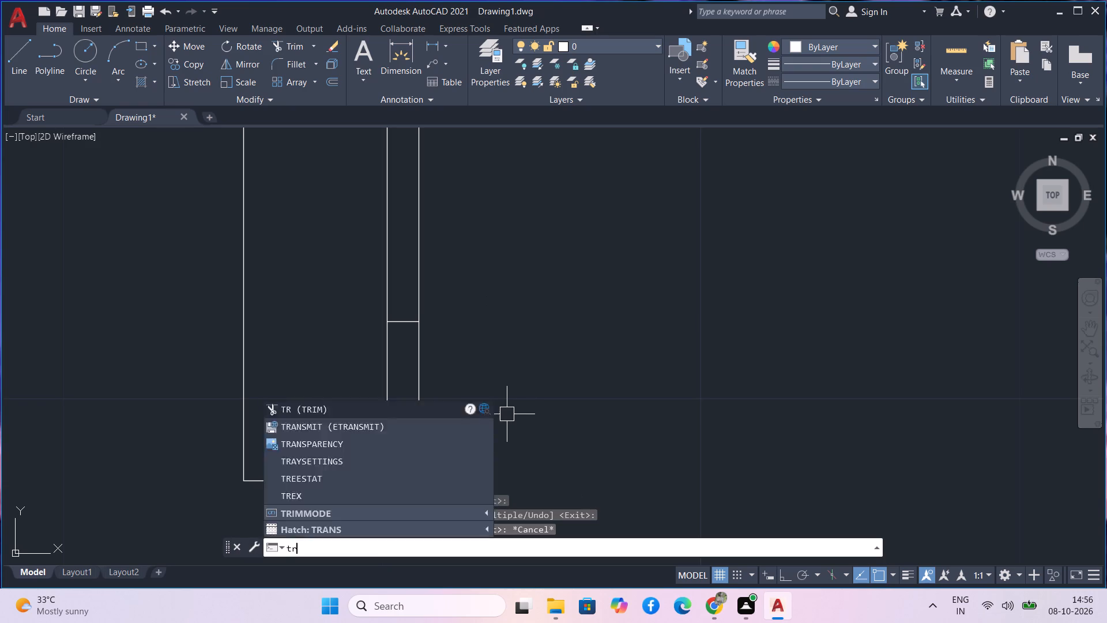
key(space)
drag(480, 325, 416, 289)
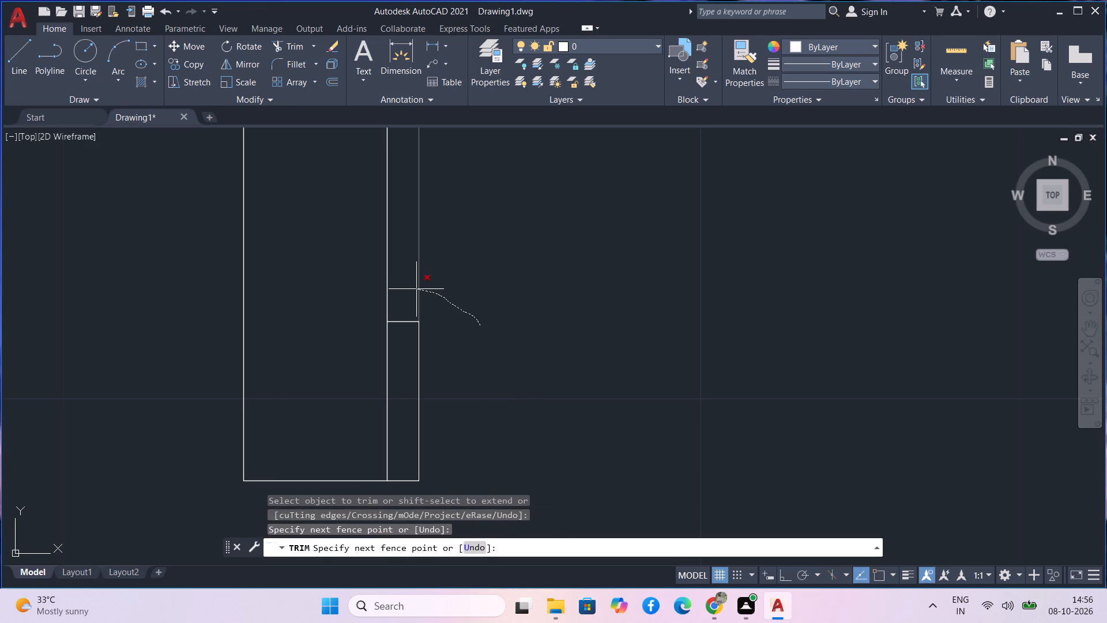
drag(416, 289, 411, 291)
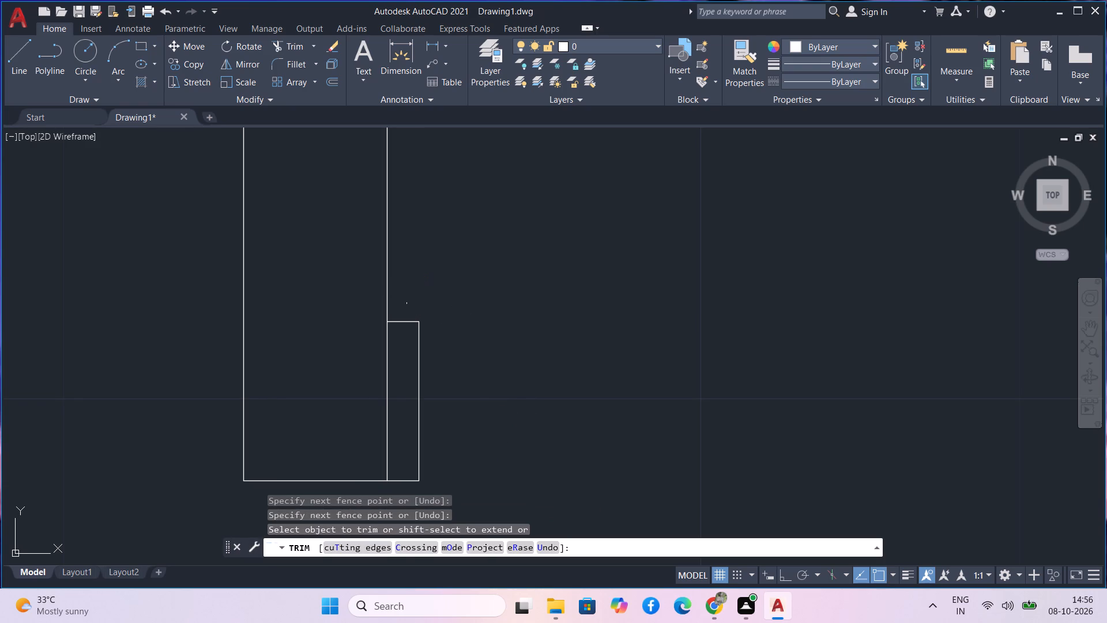
scroll(441, 326, down, 2)
middle_drag(605, 404, 340, 378)
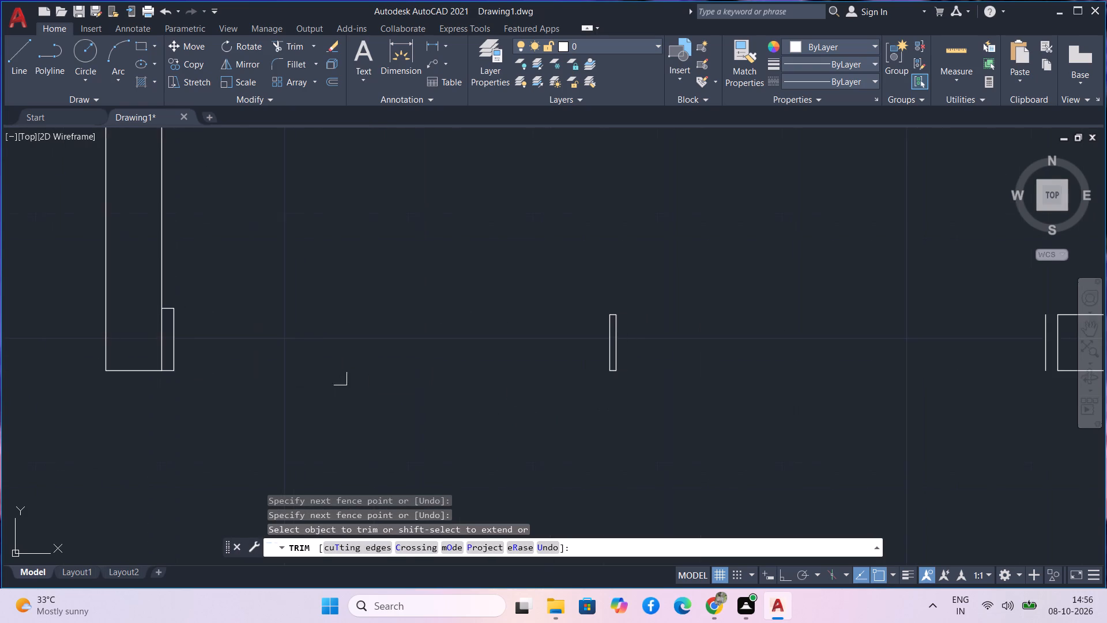
scroll(337, 373, down, 4)
scroll(338, 258, down, 2)
middle_drag(337, 298, 234, 404)
scroll(315, 423, up, 2)
scroll(387, 421, up, 3)
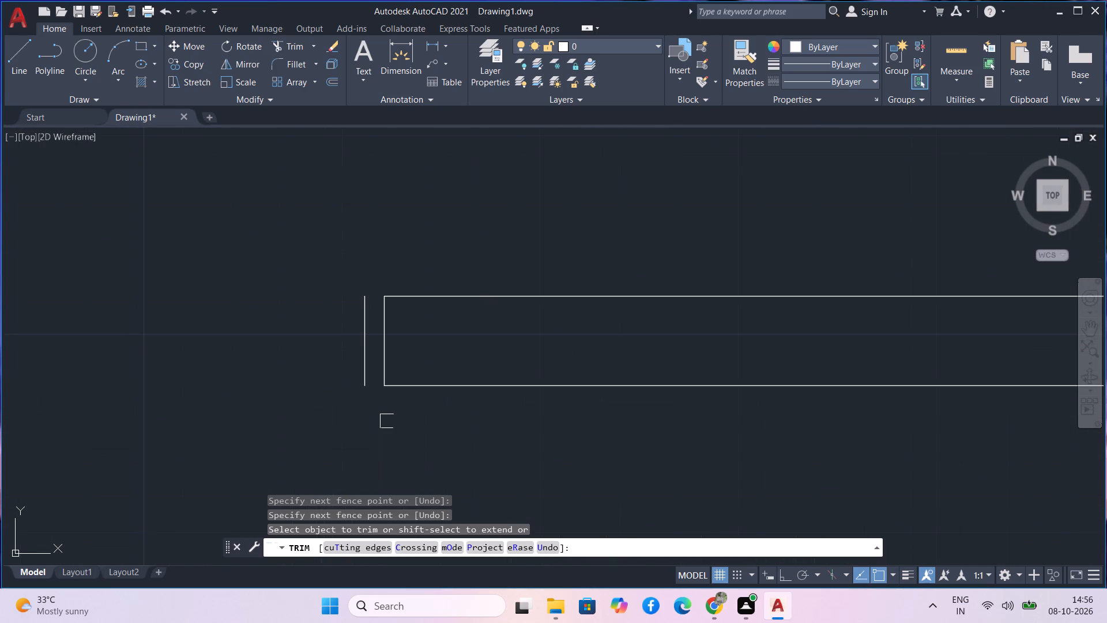
key(Escape)
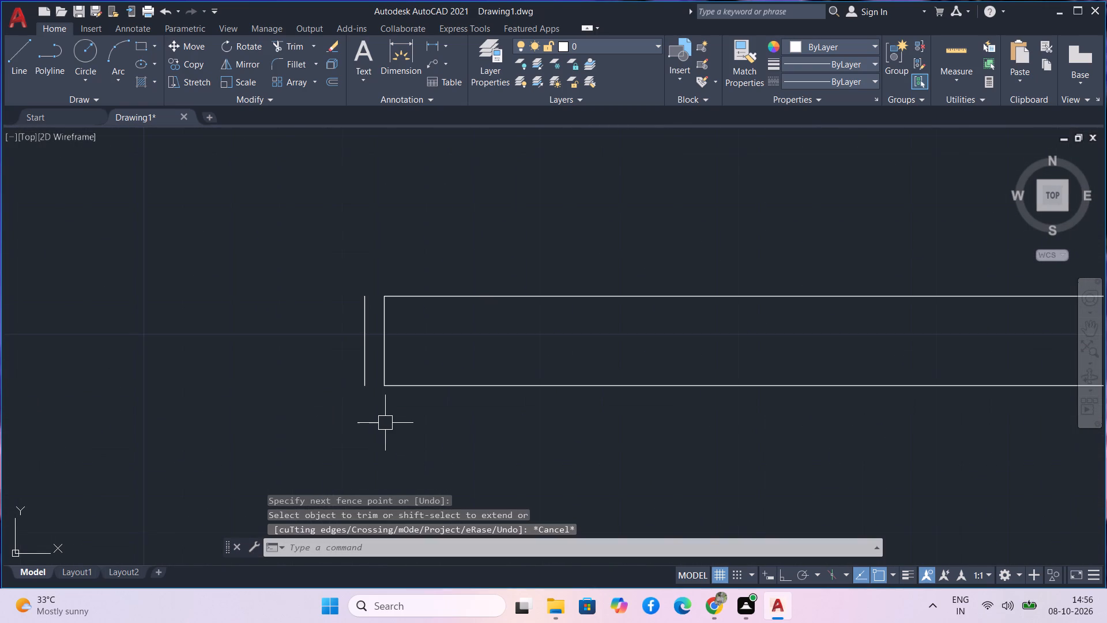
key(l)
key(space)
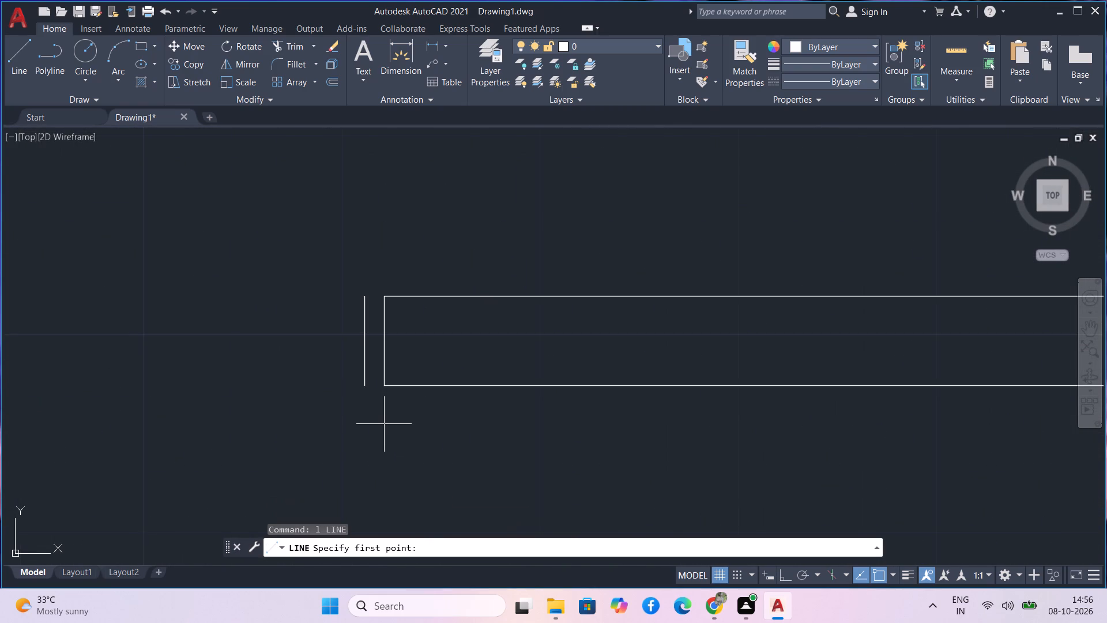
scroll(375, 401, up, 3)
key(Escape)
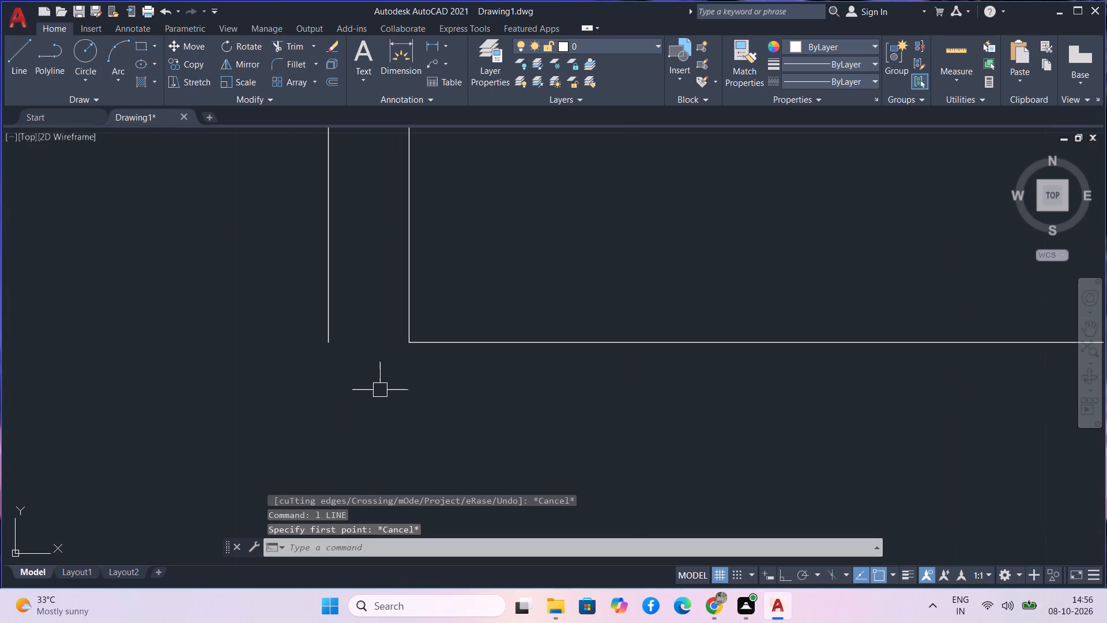
Extend the east wall segment's south and north lines west to the 1" frame line to close the east frame.
text(ex)
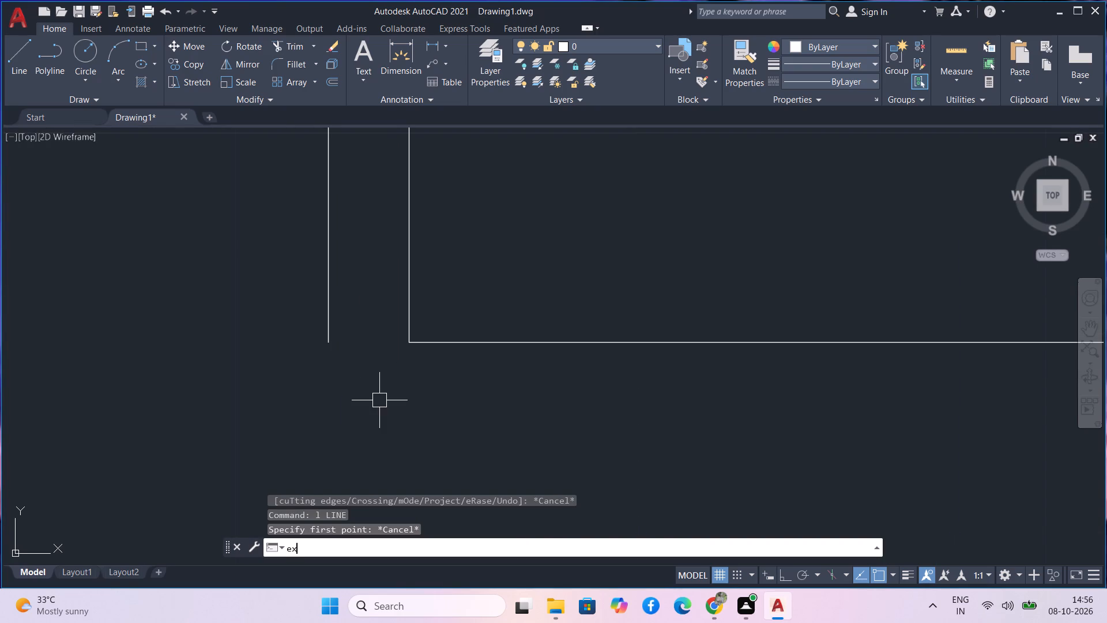
key(space)
click(435, 348)
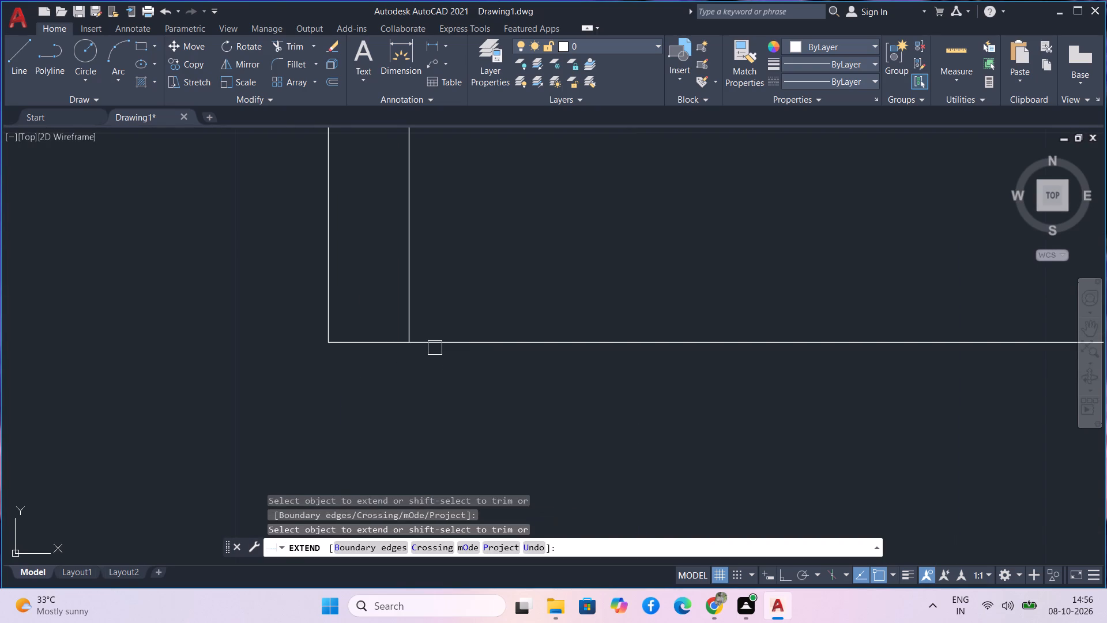
scroll(381, 290, down, 2)
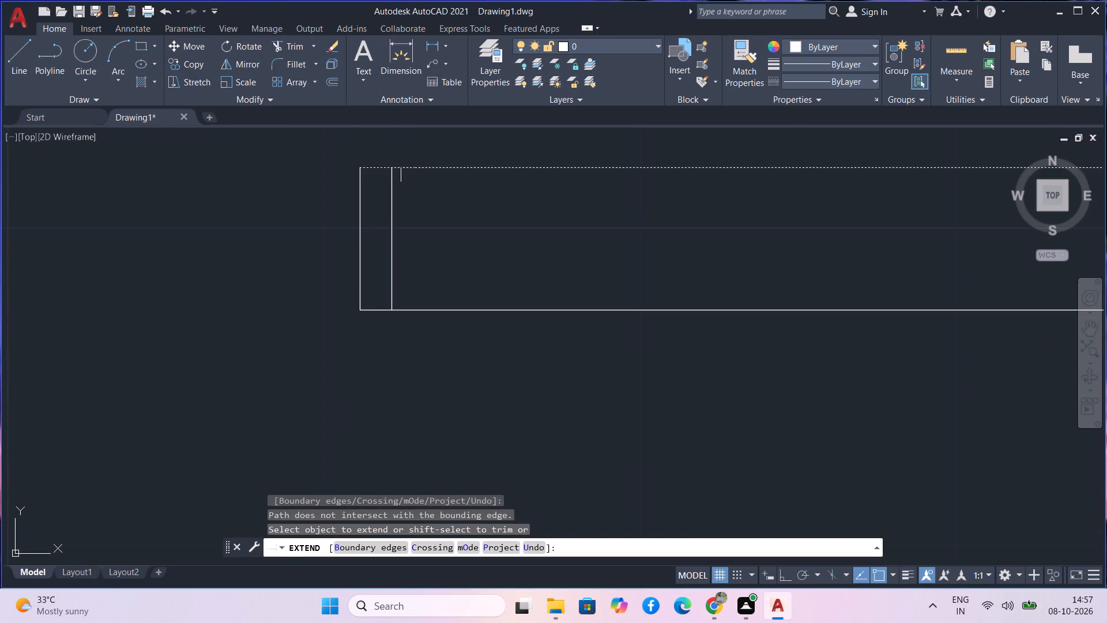
click(408, 172)
key(Escape)
Measure the clear gap between the thin divider and the east side frame with the quick measure tool.
scroll(424, 306, down, 2)
scroll(284, 344, down, 1)
middle_drag(284, 344, 480, 391)
scroll(342, 331, down, 2)
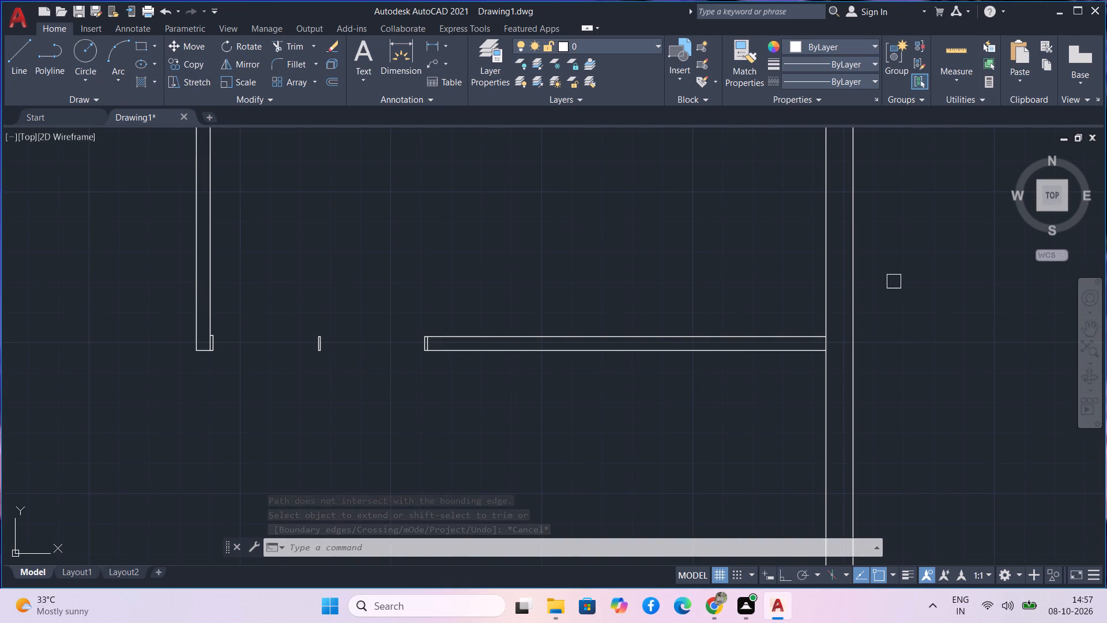
middle_drag(895, 281, 612, 337)
middle_drag(622, 293, 435, 460)
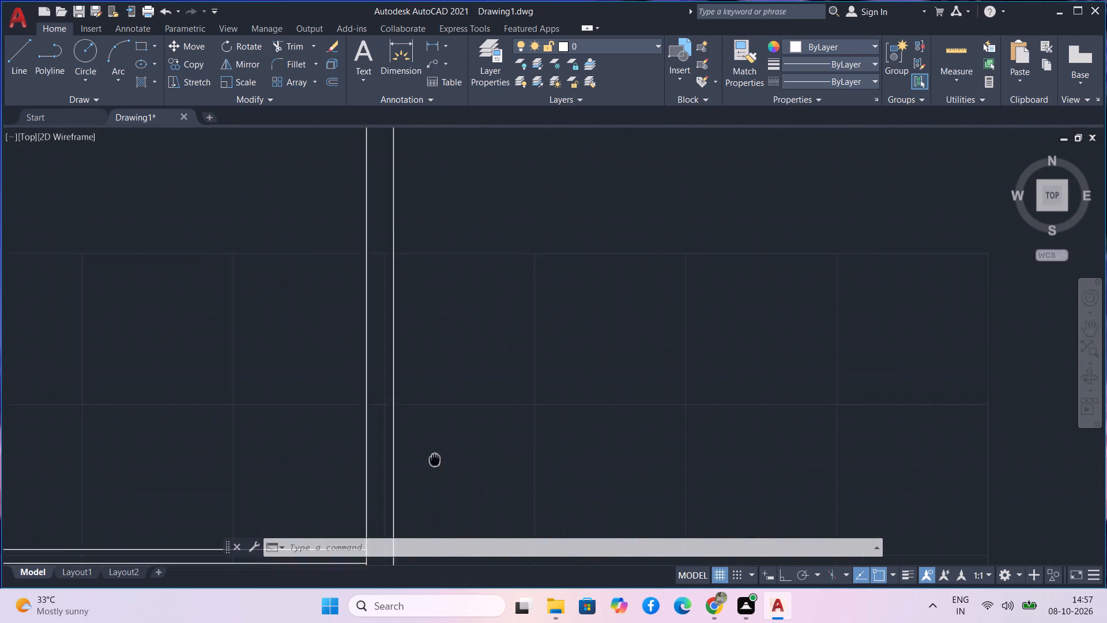
middle_drag(435, 460, 430, 470)
middle_drag(492, 357, 751, 235)
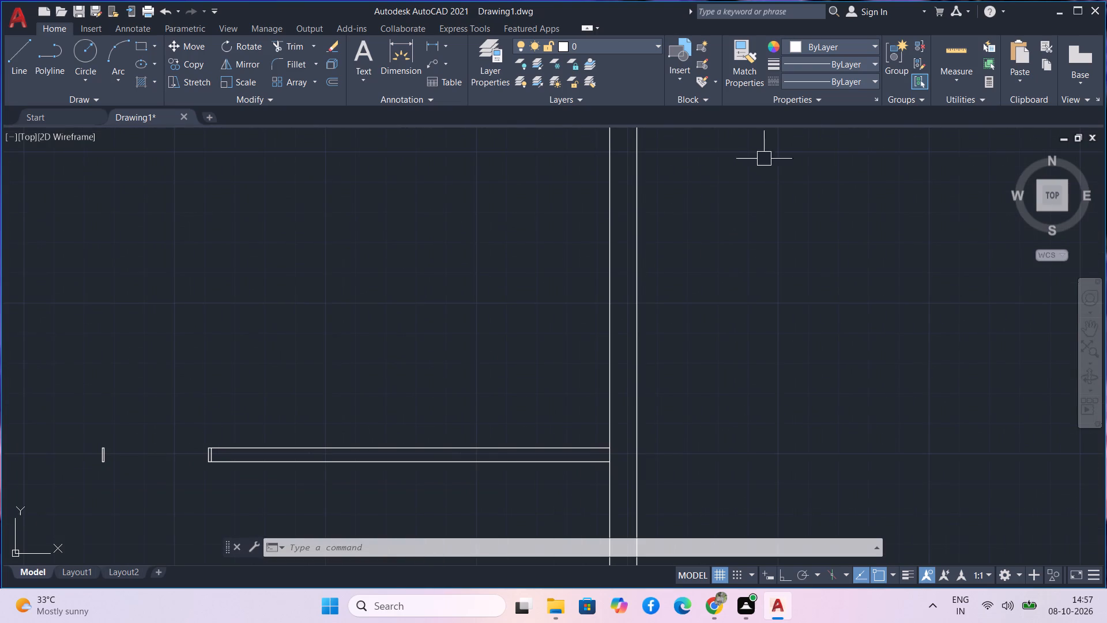
drag(952, 46, 941, 51)
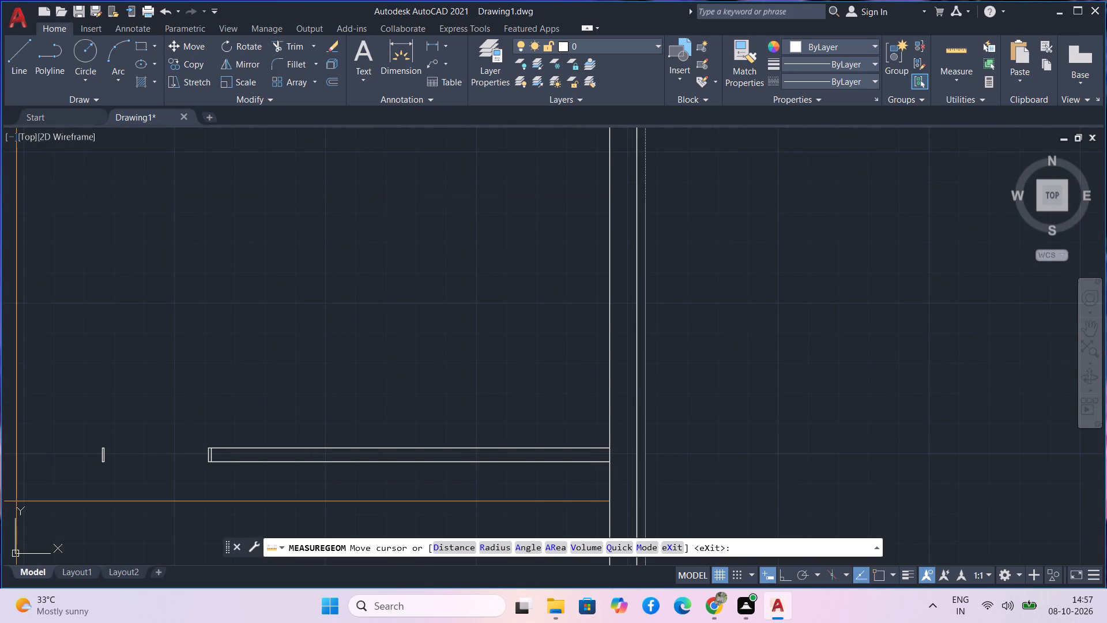
middle_drag(27, 460, 73, 459)
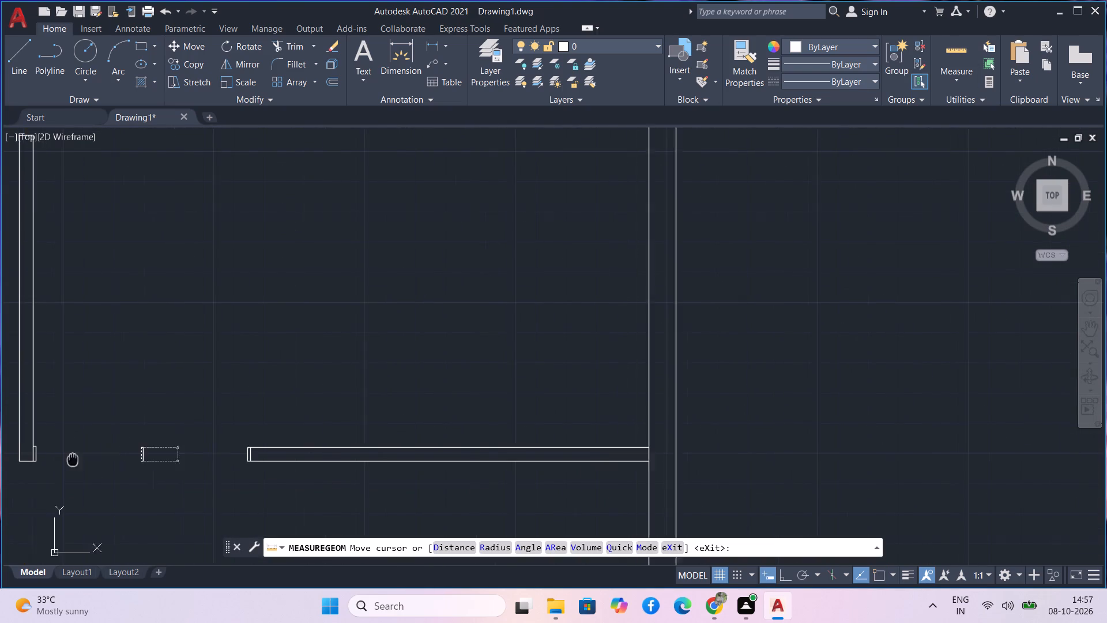
middle_drag(73, 459, 119, 459)
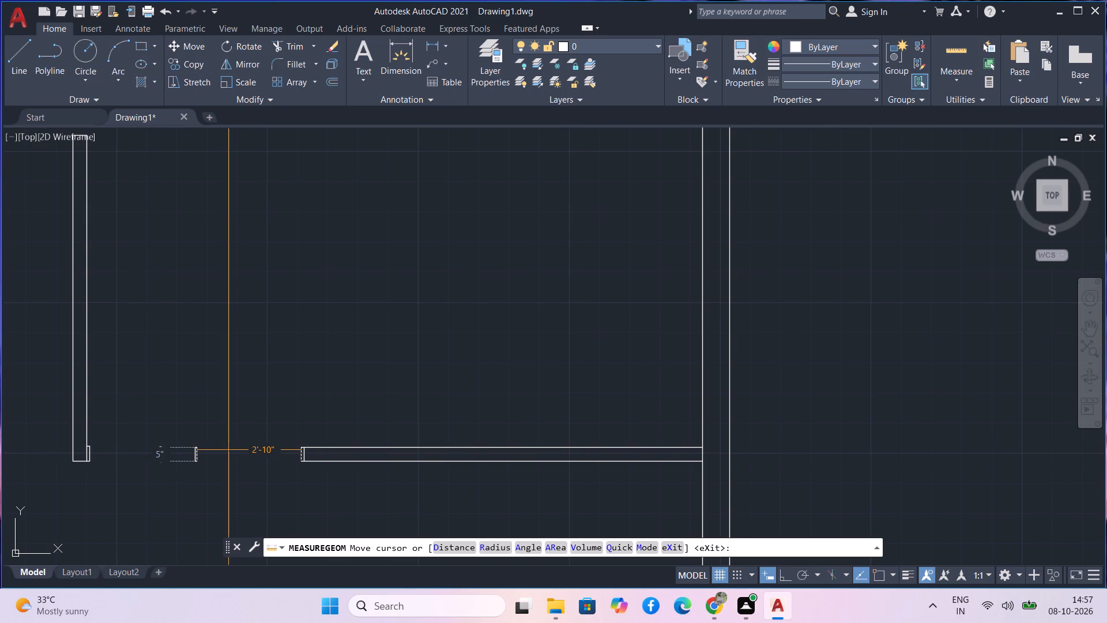
key(Escape)
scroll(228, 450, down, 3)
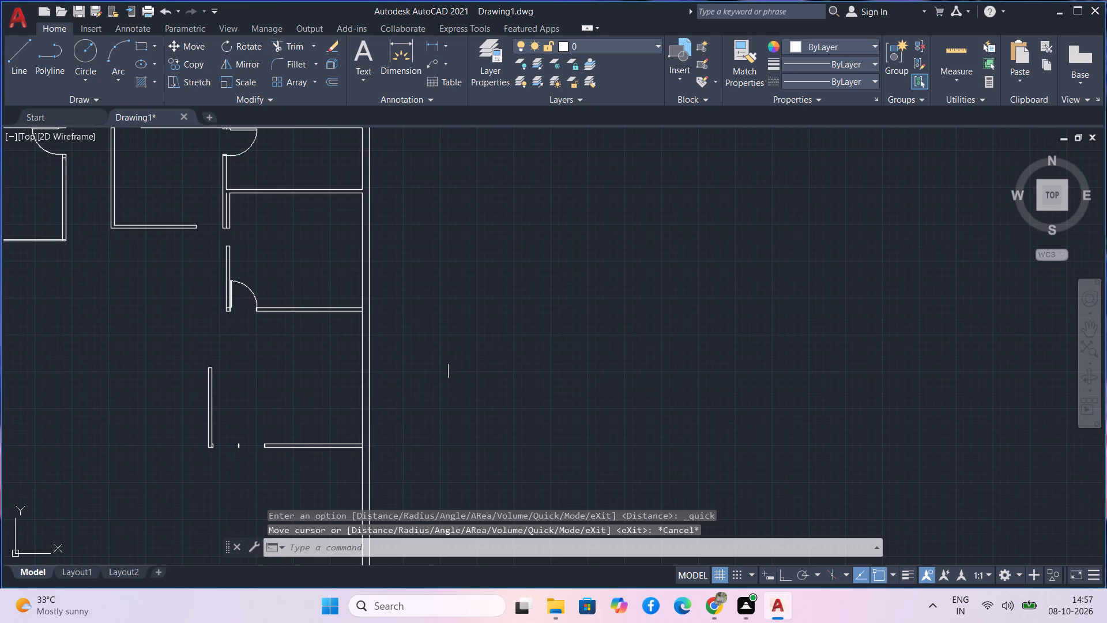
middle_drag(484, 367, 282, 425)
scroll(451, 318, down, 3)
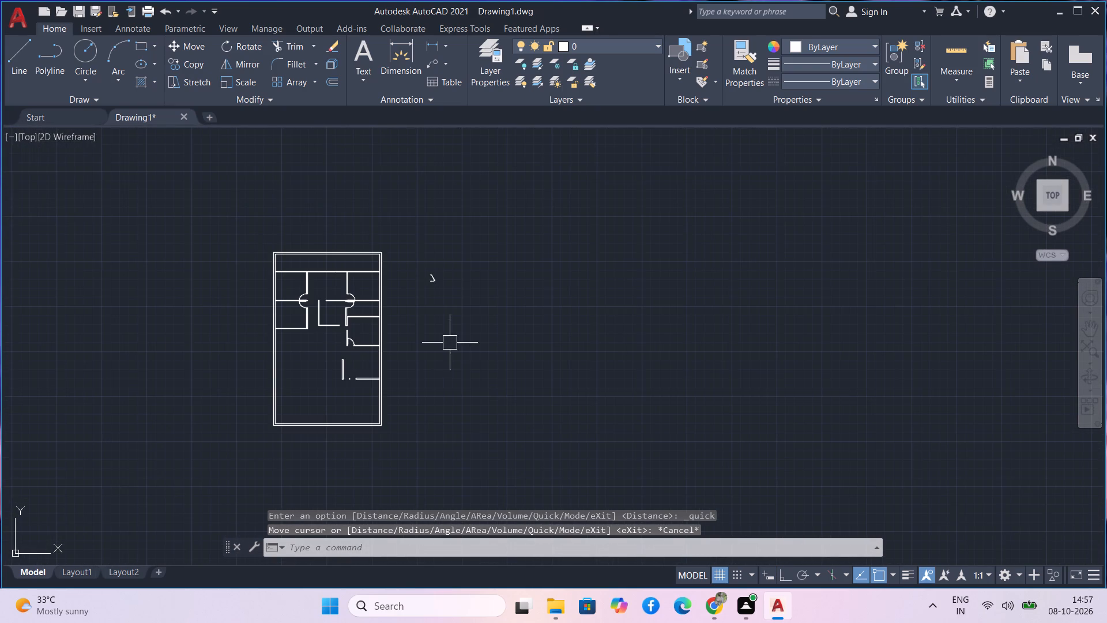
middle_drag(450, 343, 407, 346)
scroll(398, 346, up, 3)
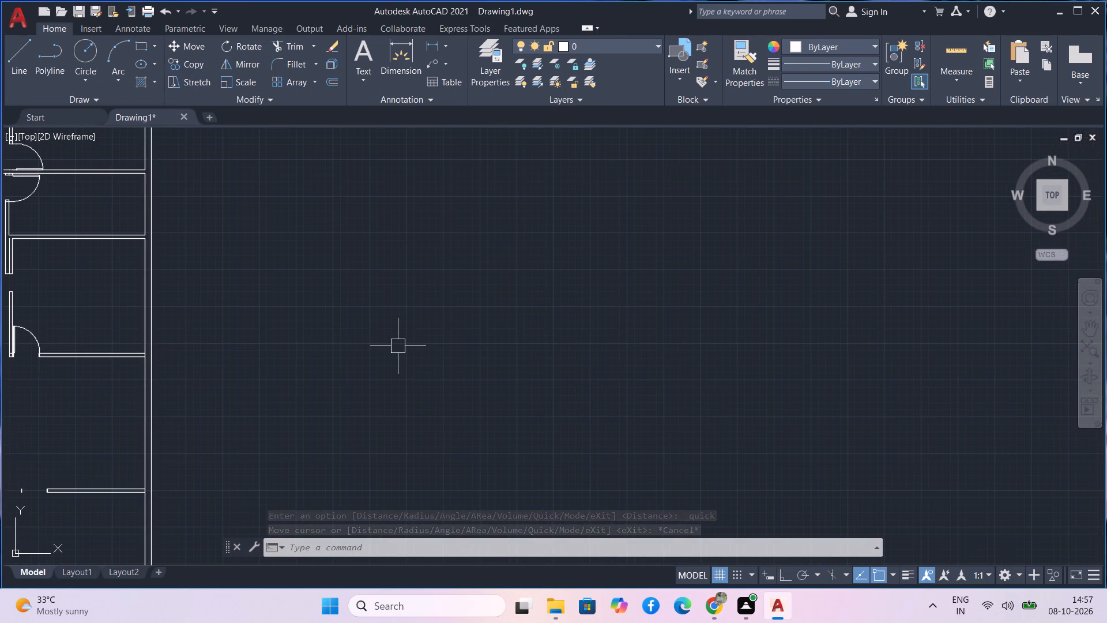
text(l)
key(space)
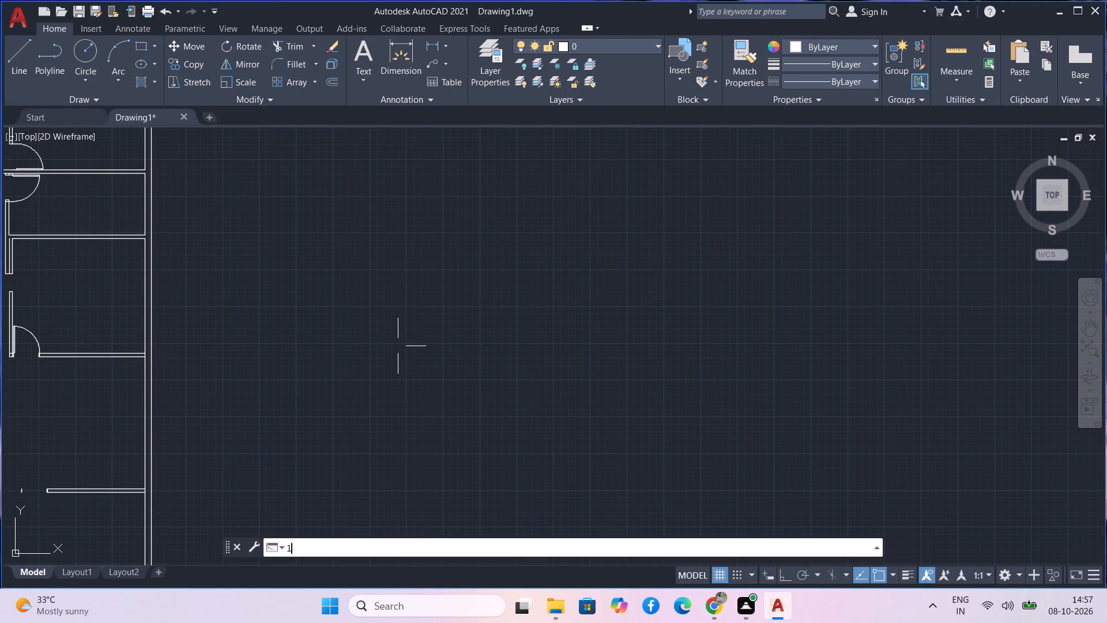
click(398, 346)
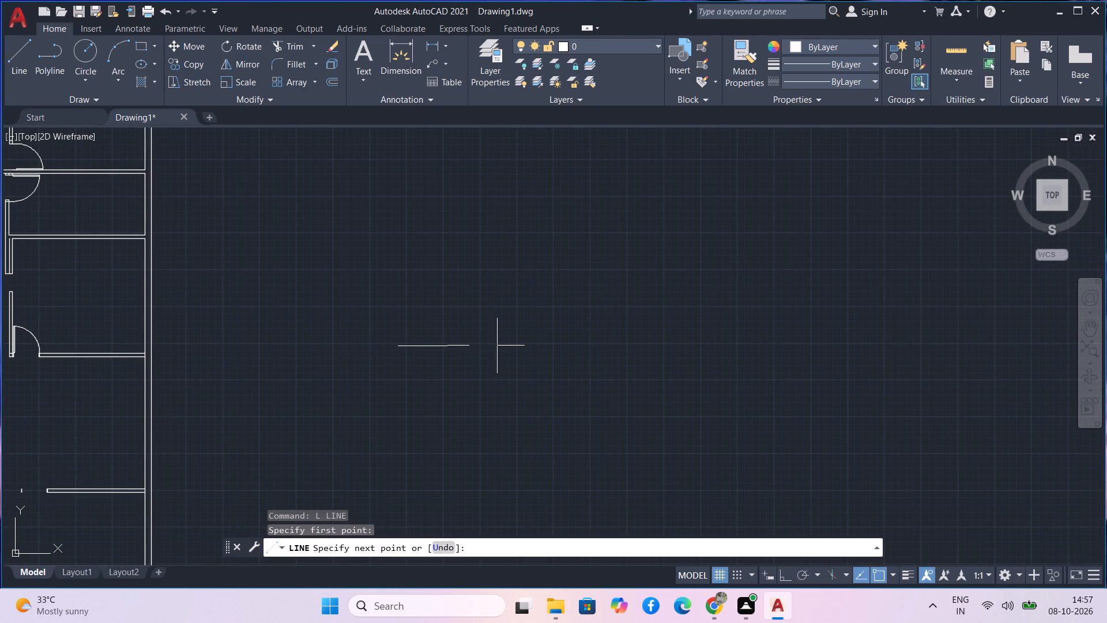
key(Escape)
Rotate the loose door block east of the plan 90° counterclockwise about its swing arc's south end, with Ortho on.
middle_drag(291, 245, 383, 435)
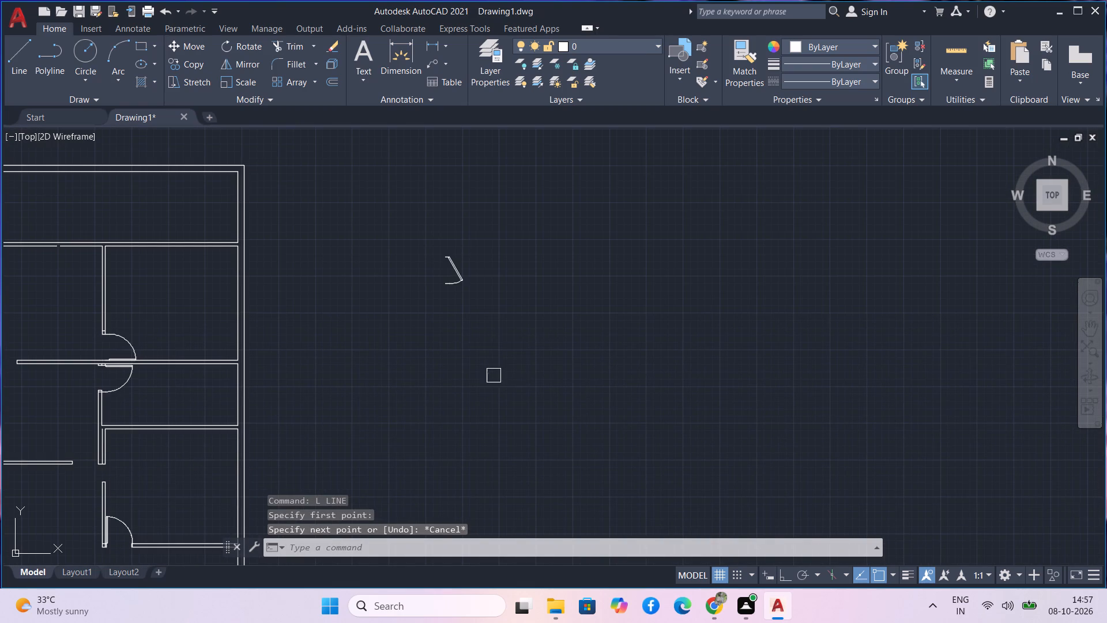
drag(493, 340, 464, 295)
click(395, 213)
text(mo)
key(space)
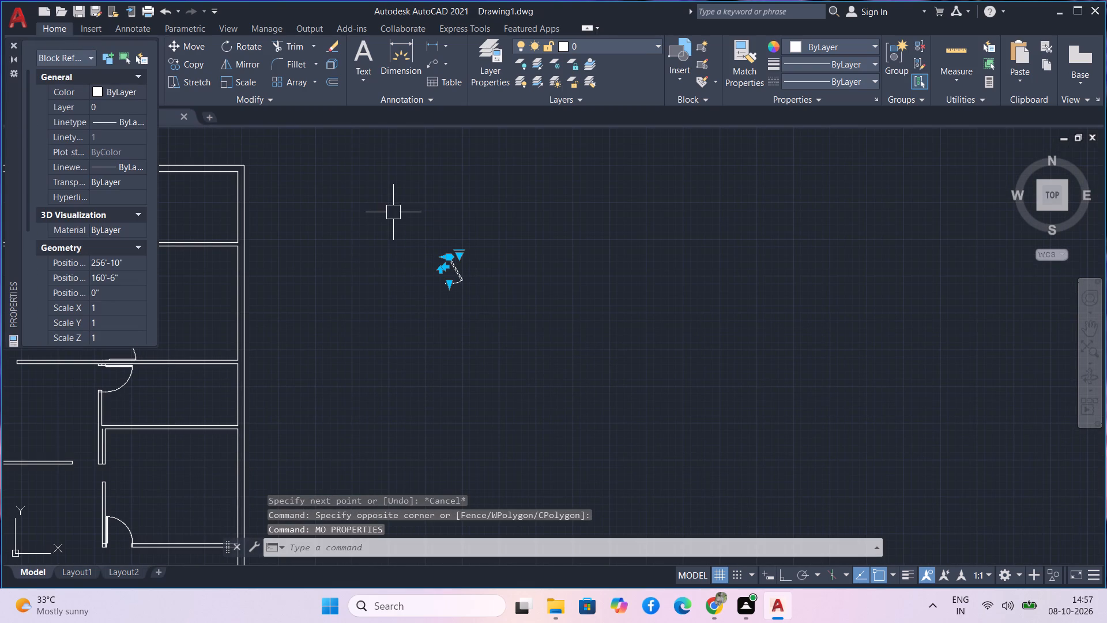
click(10, 44)
text(ro)
key(space)
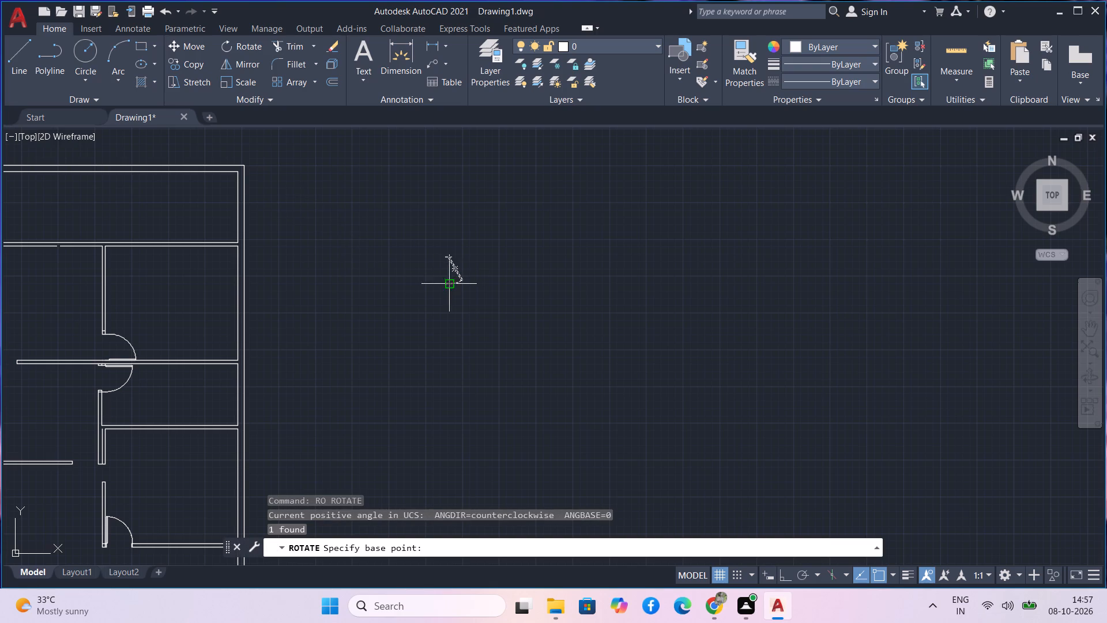
click(452, 285)
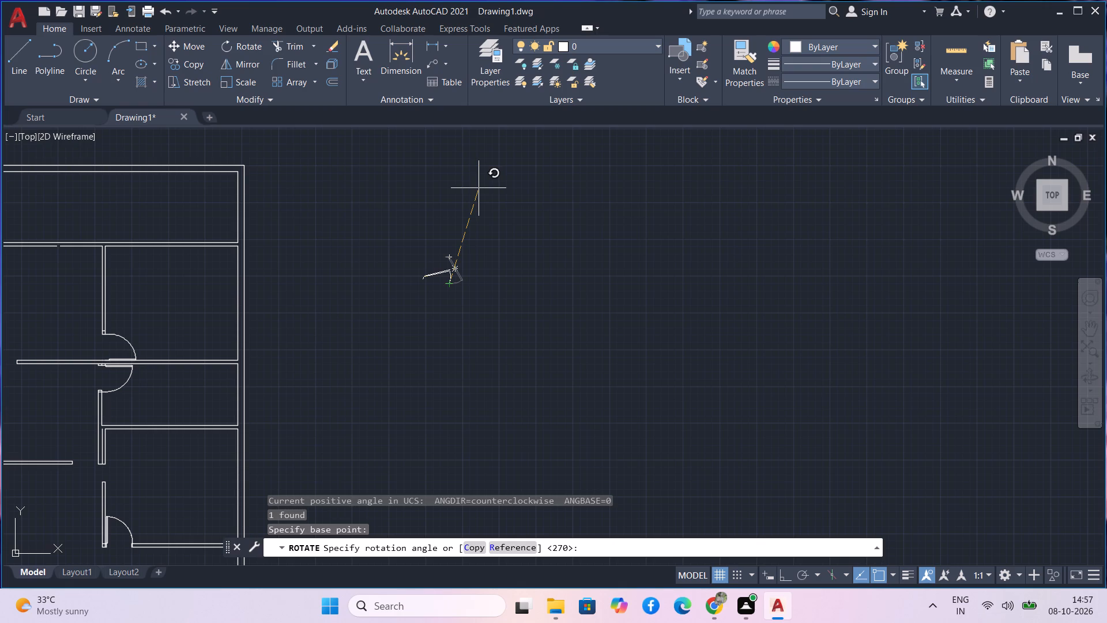
key(F8)
click(473, 175)
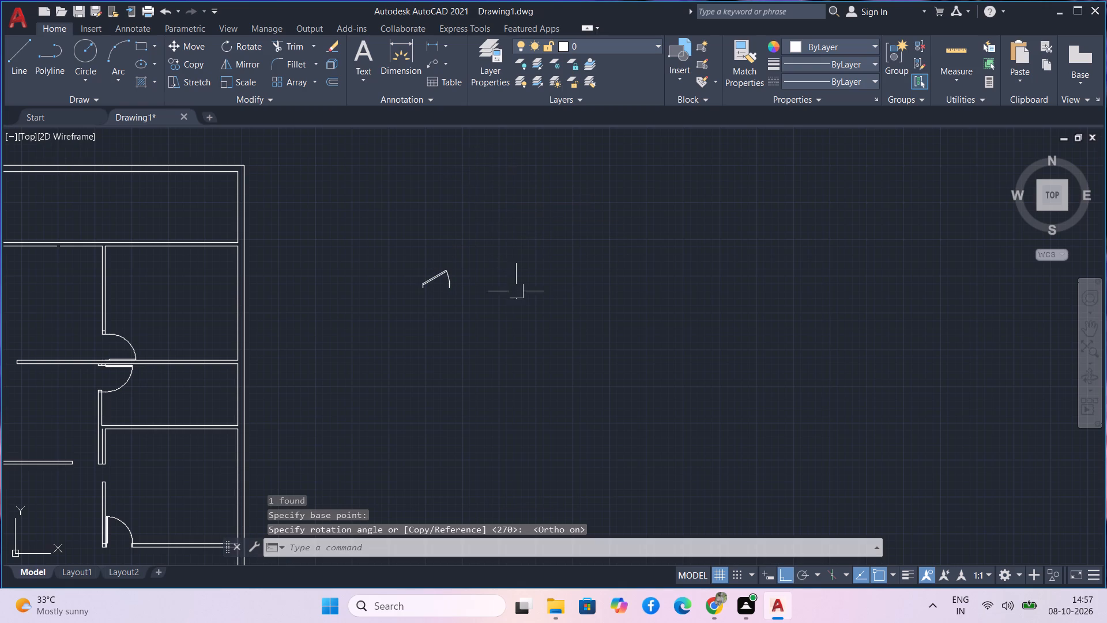
Draw a horizontal 2'11" line just south of the loose door block.
scroll(474, 297, up, 2)
middle_drag(449, 283, 466, 314)
text(l)
key(space)
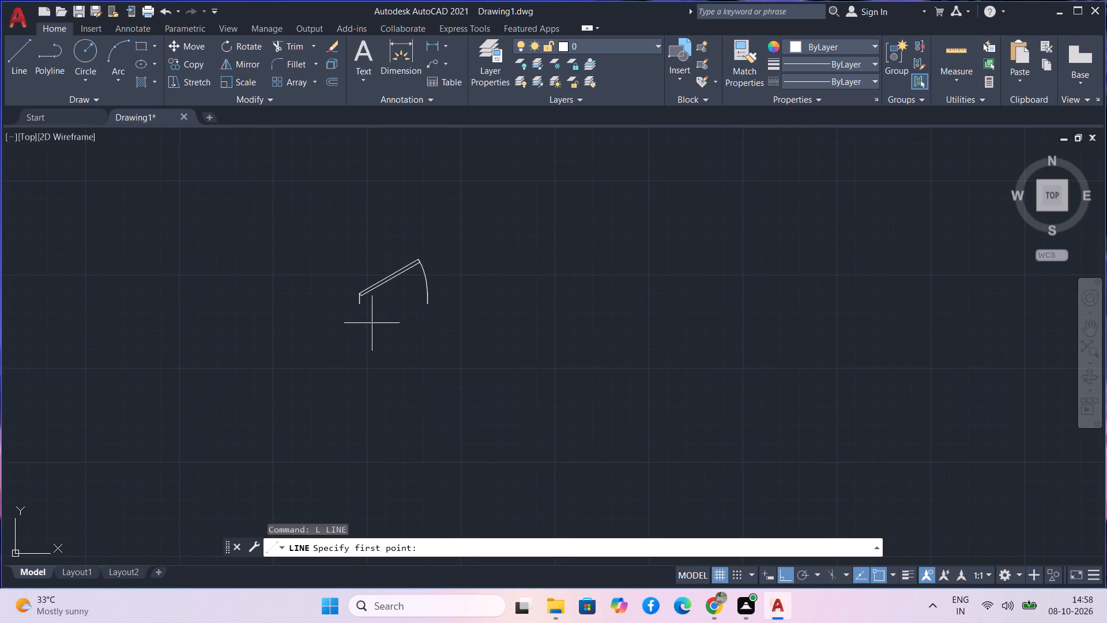
scroll(361, 327, up, 3)
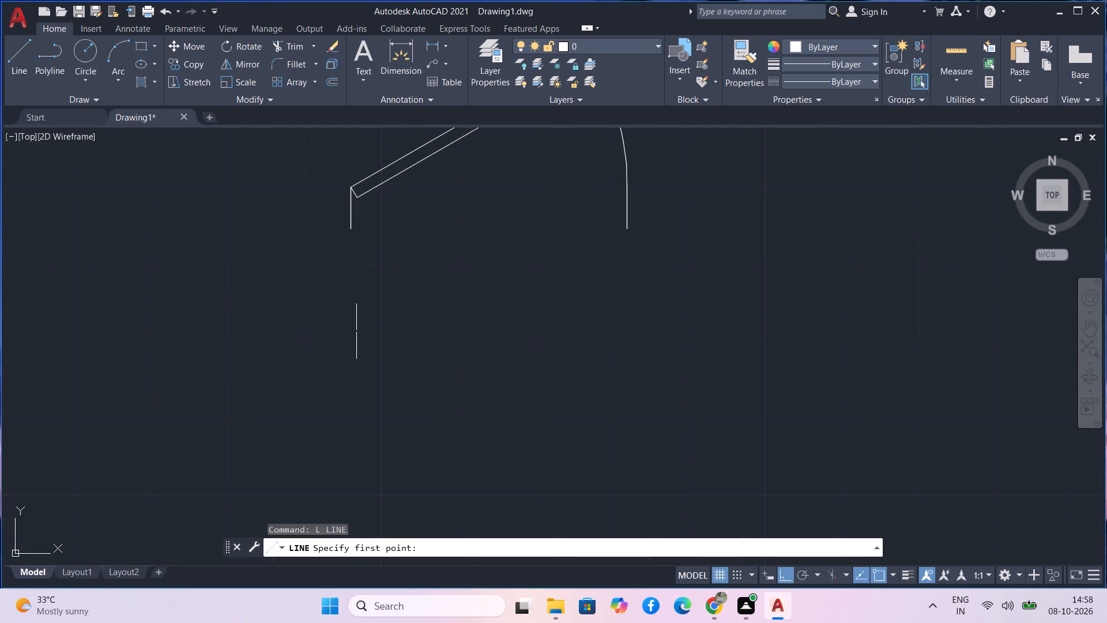
click(356, 331)
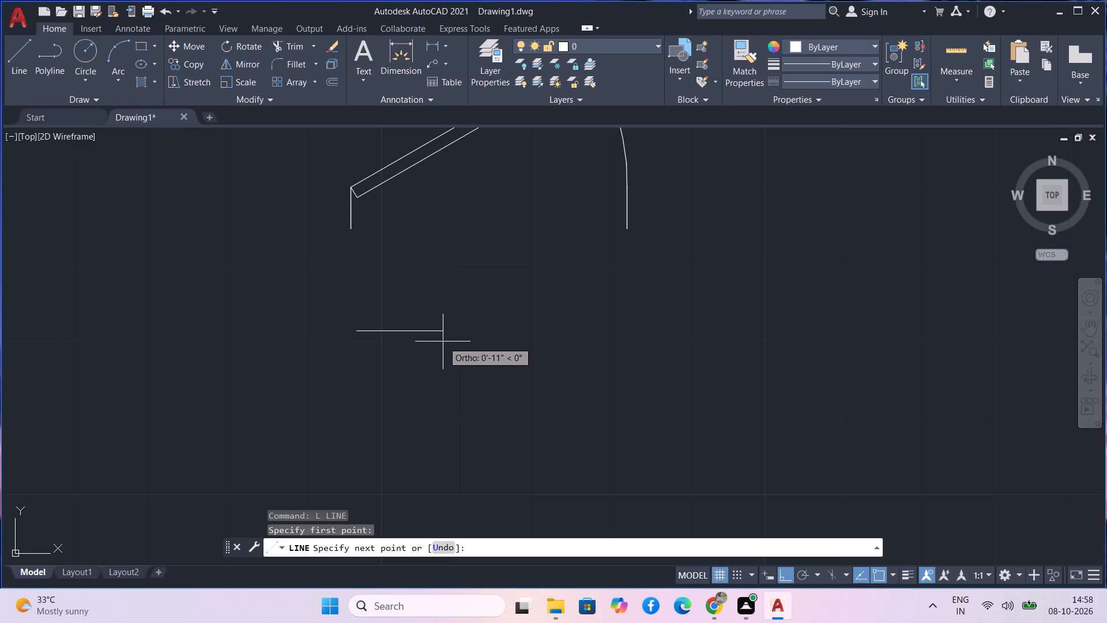
text(2')
text(11")
key(Return)
key(Escape)
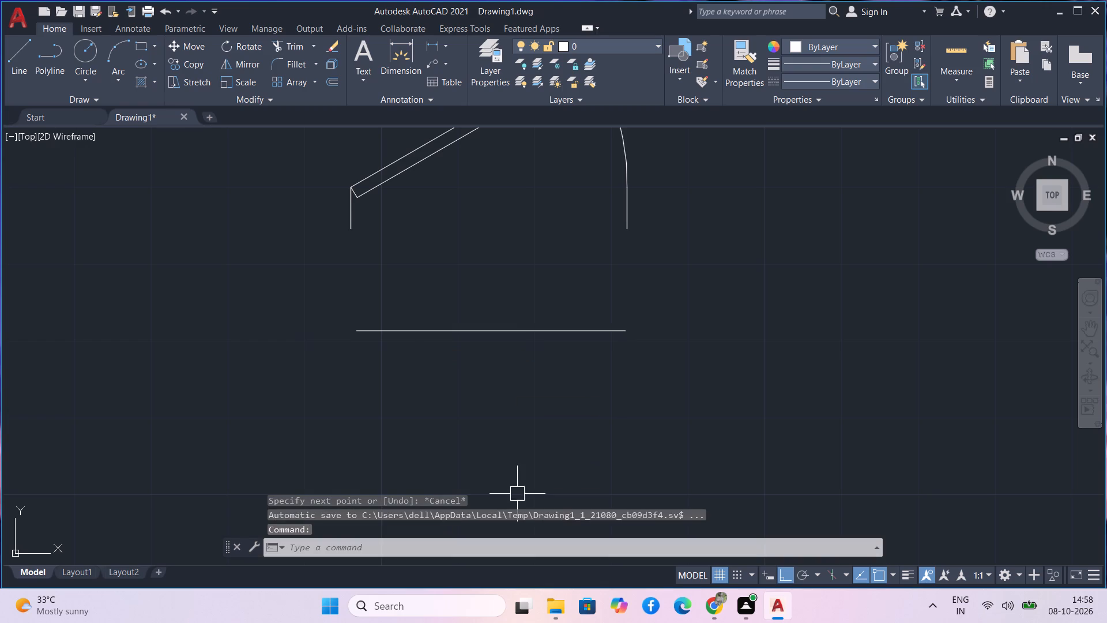
Check the new horizontal line's length with the quick measure tool.
click(947, 62)
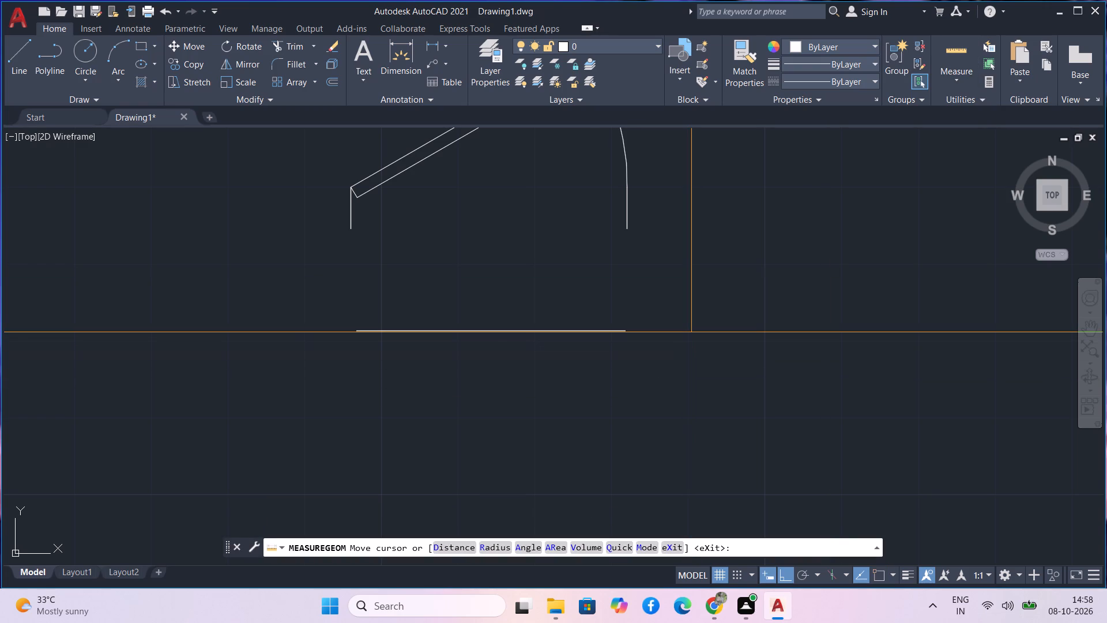
scroll(691, 332, down, 3)
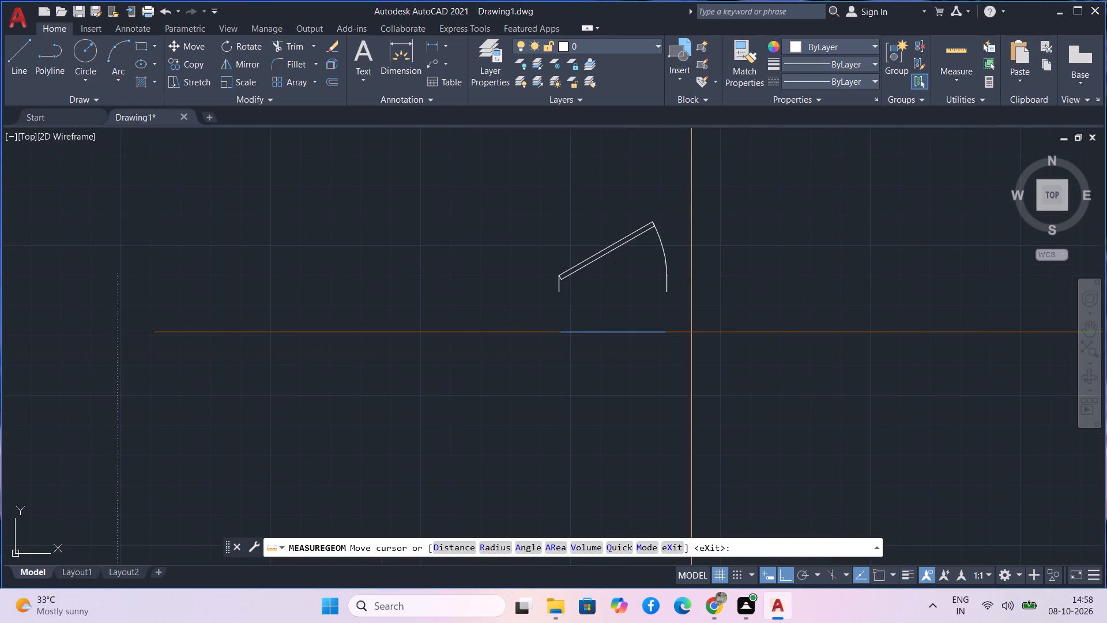
scroll(691, 332, down, 2)
scroll(691, 332, up, 3)
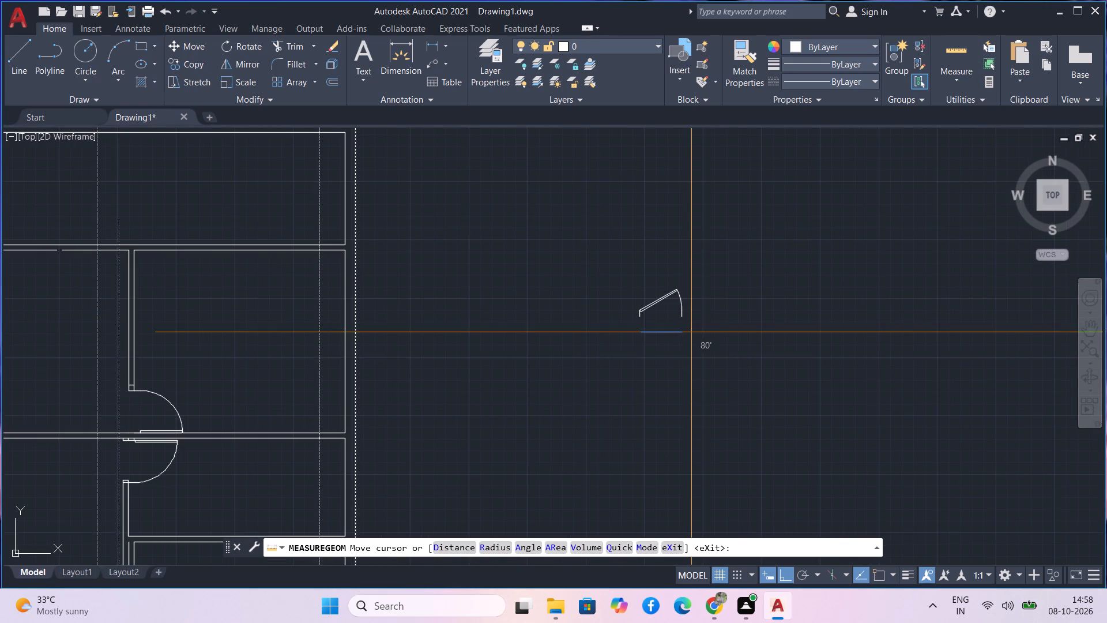
scroll(691, 332, up, 9)
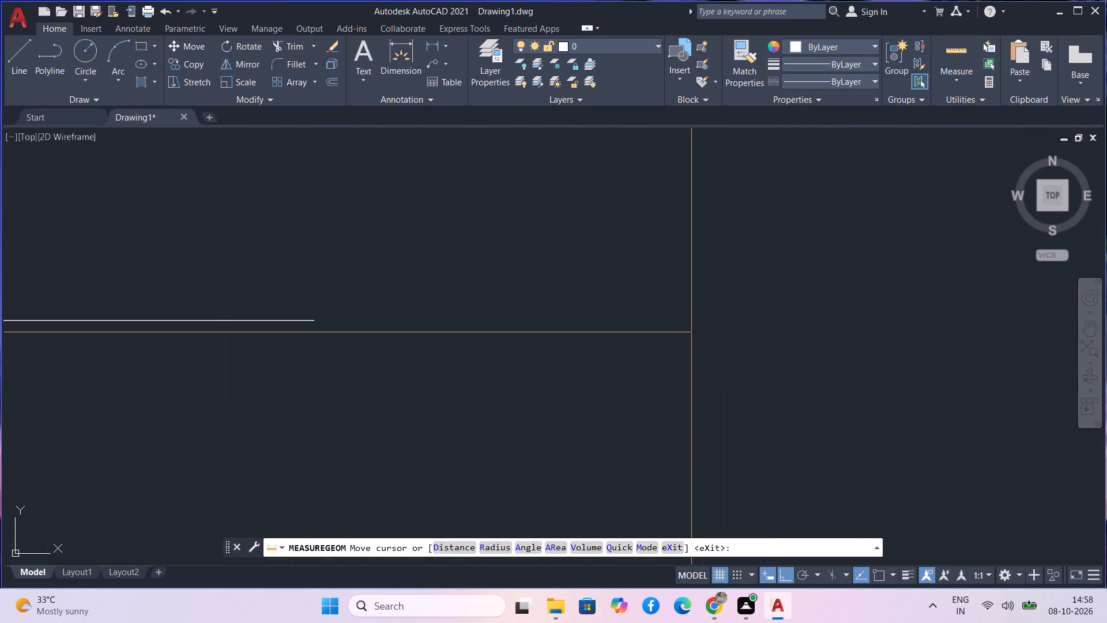
key(Escape)
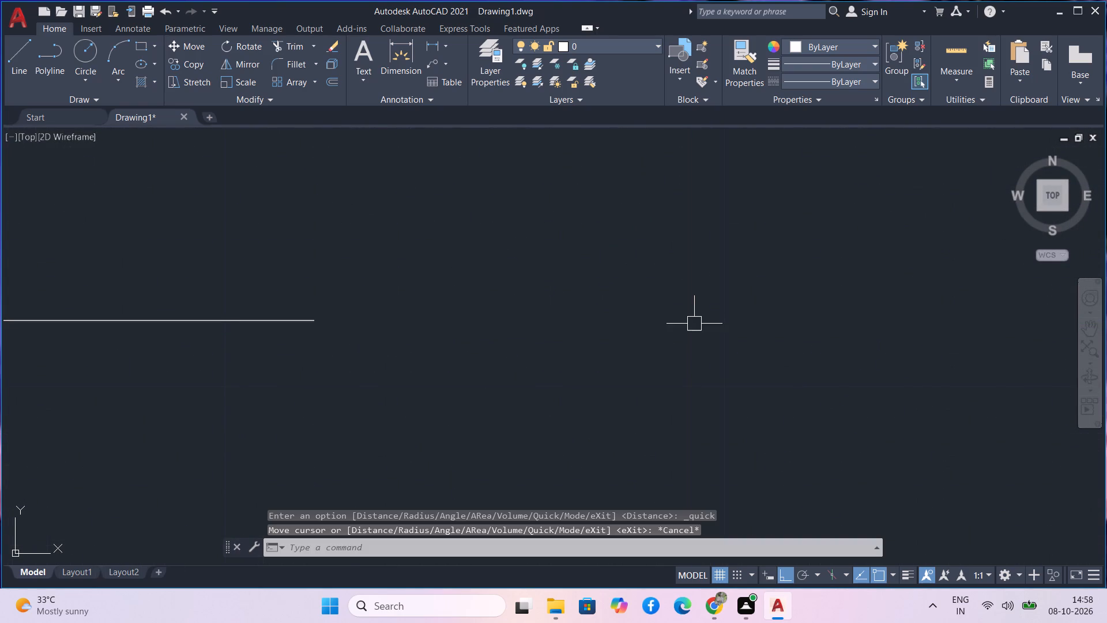
Check the new line's length by previewing a linear dimension between its west and east ends, without placing it.
click(432, 47)
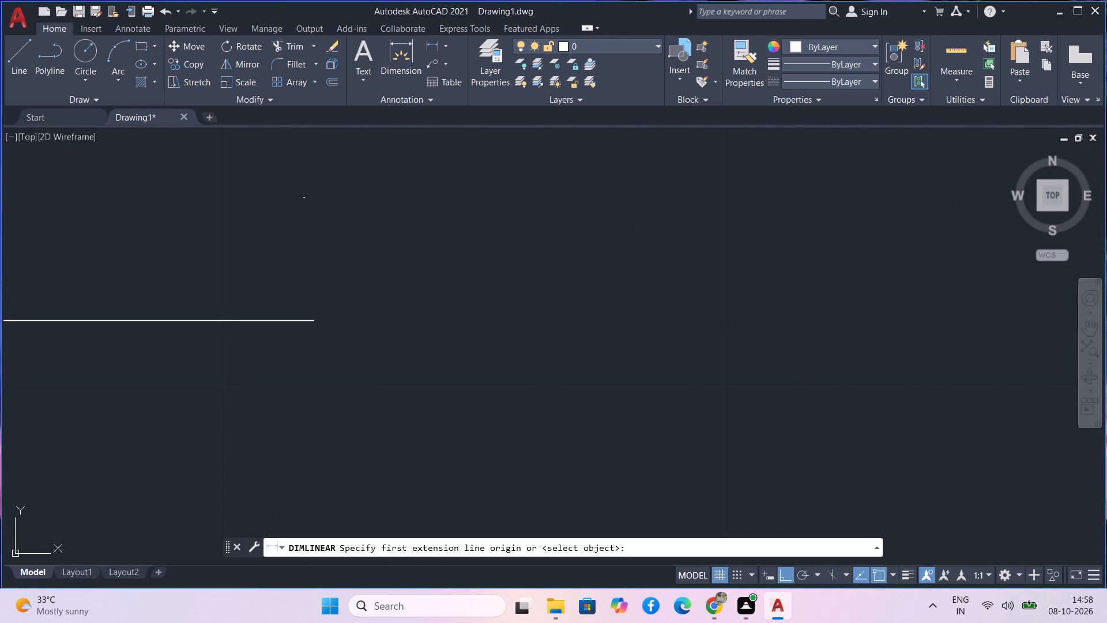
scroll(289, 205, down, 1)
middle_drag(289, 205, 543, 230)
scroll(67, 309, down, 1)
middle_drag(4, 337, 93, 348)
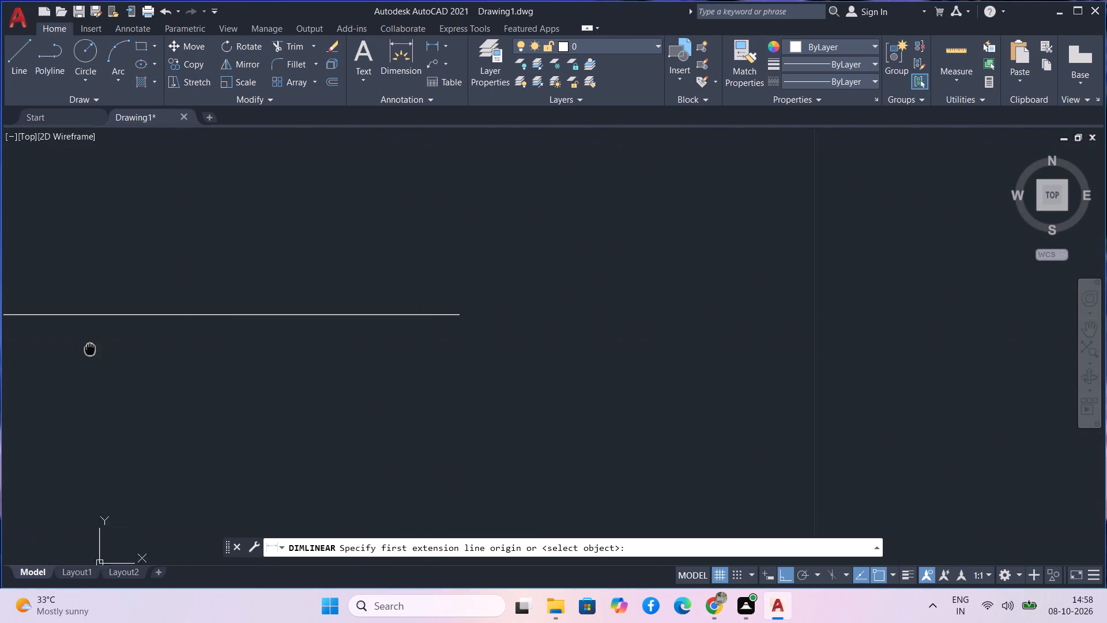
middle_drag(93, 348, 138, 339)
scroll(54, 327, down, 1)
scroll(86, 360, down, 1)
middle_drag(199, 373, 243, 377)
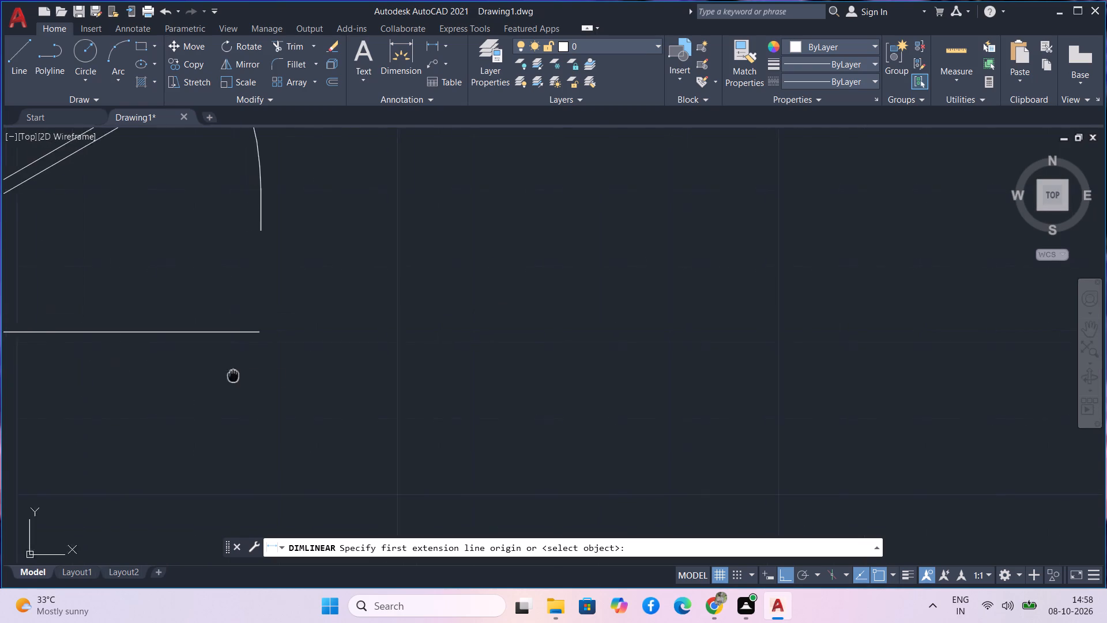
middle_drag(243, 377, 346, 377)
scroll(127, 359, up, 4)
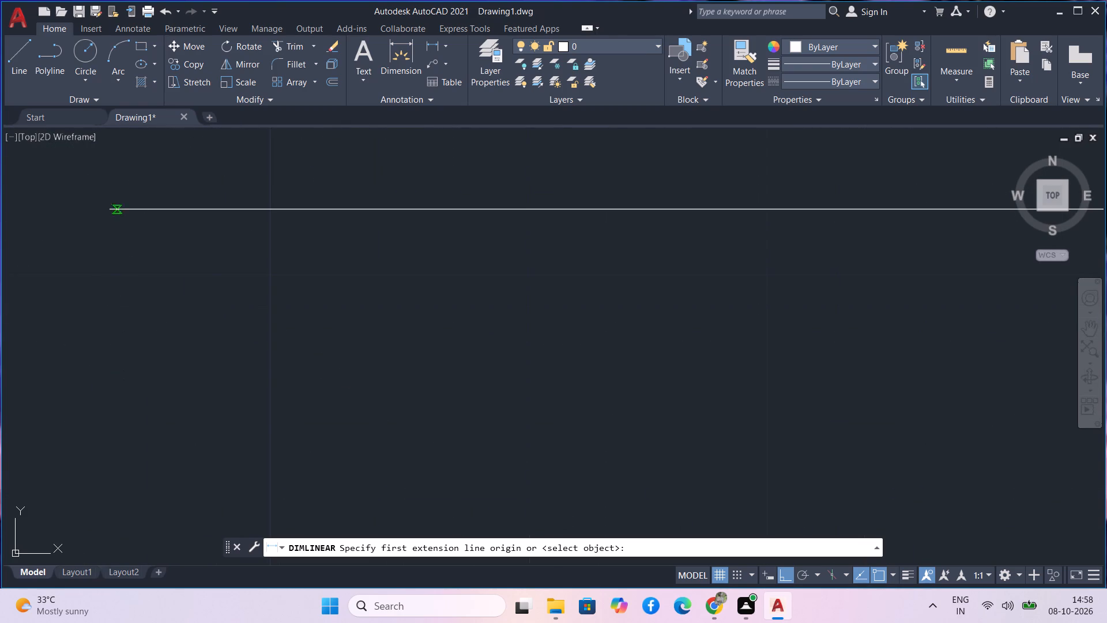
click(111, 209)
scroll(310, 335, down, 4)
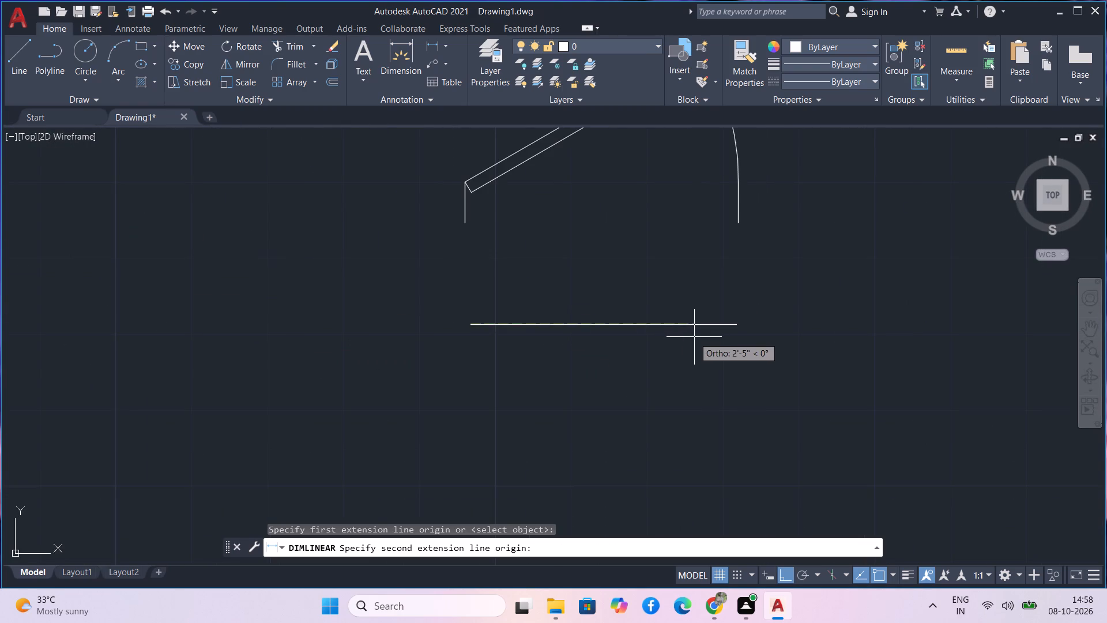
scroll(694, 337, up, 1)
middle_drag(639, 331, 383, 346)
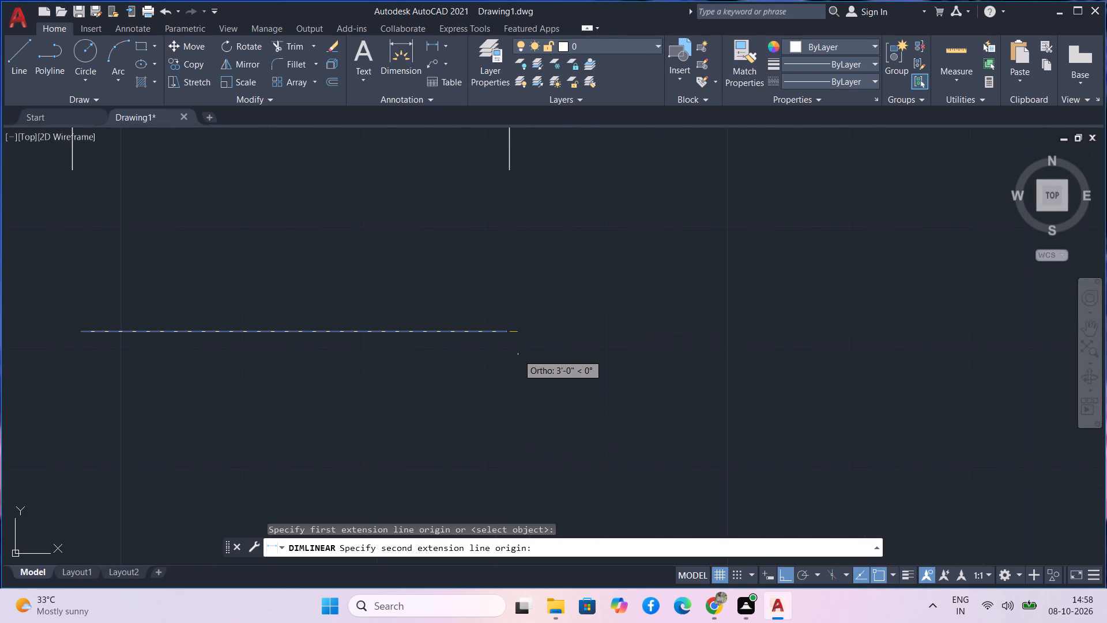
scroll(518, 354, up, 3)
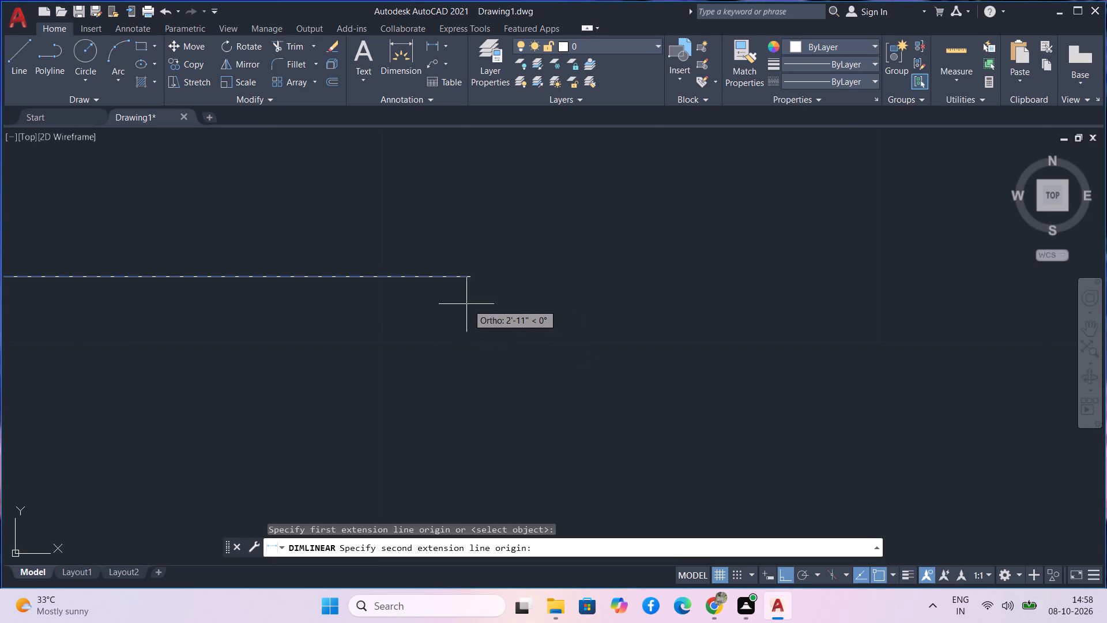
scroll(464, 301, up, 3)
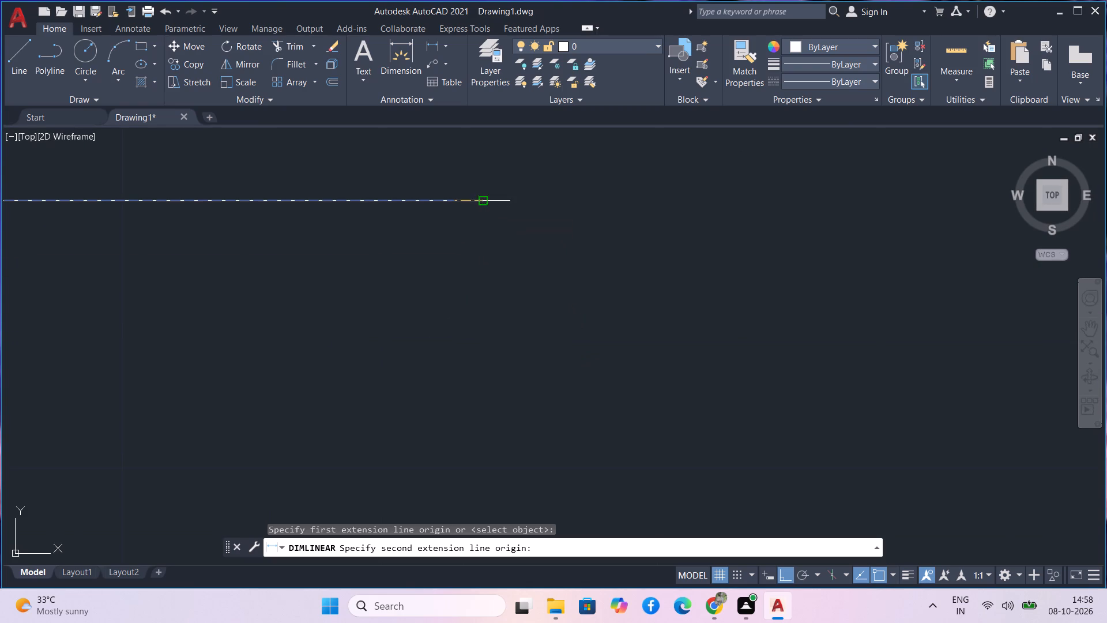
click(485, 201)
scroll(495, 317, down, 7)
middle_drag(498, 333, 549, 302)
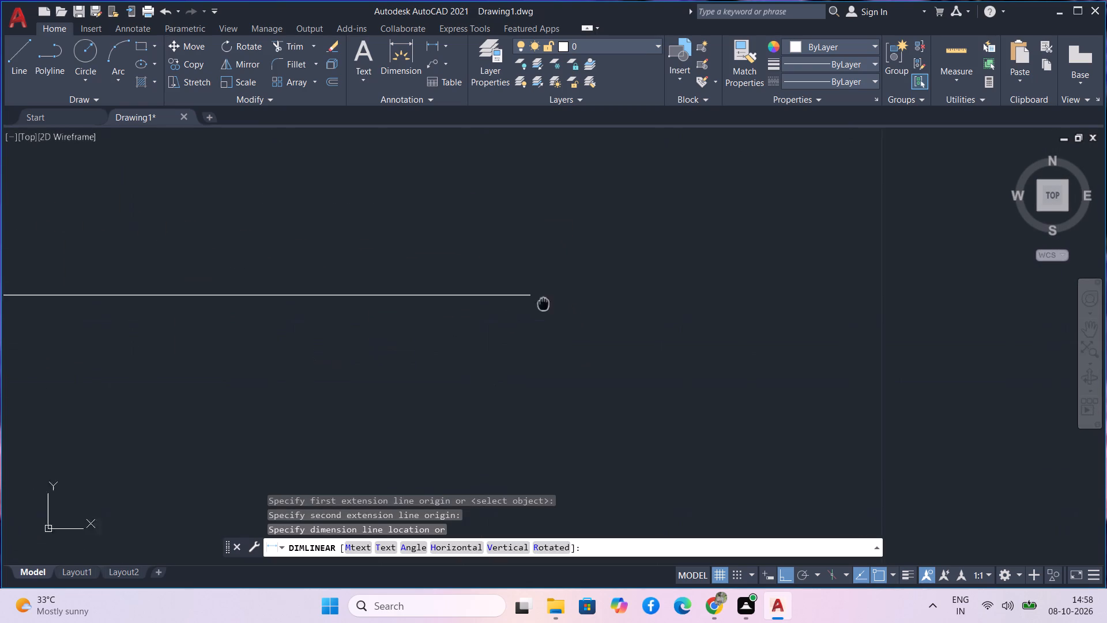
middle_drag(549, 302, 629, 288)
scroll(641, 282, down, 3)
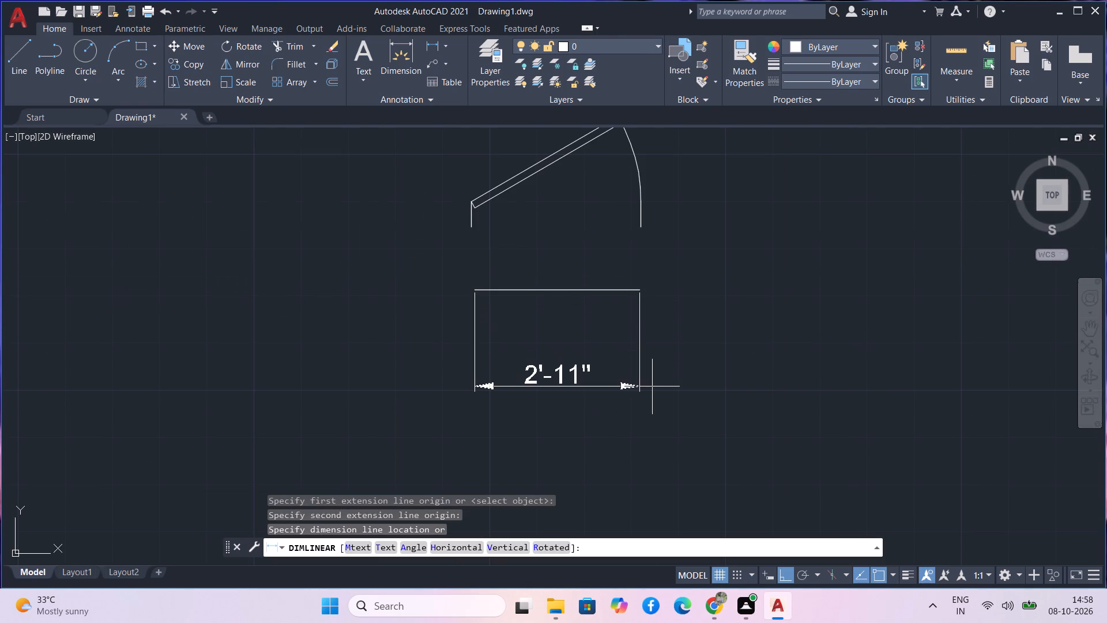
key(space)
Copy the loose door block about 5'-3" east, with Ortho on.
middle_drag(555, 235, 558, 254)
drag(554, 252, 529, 208)
click(513, 181)
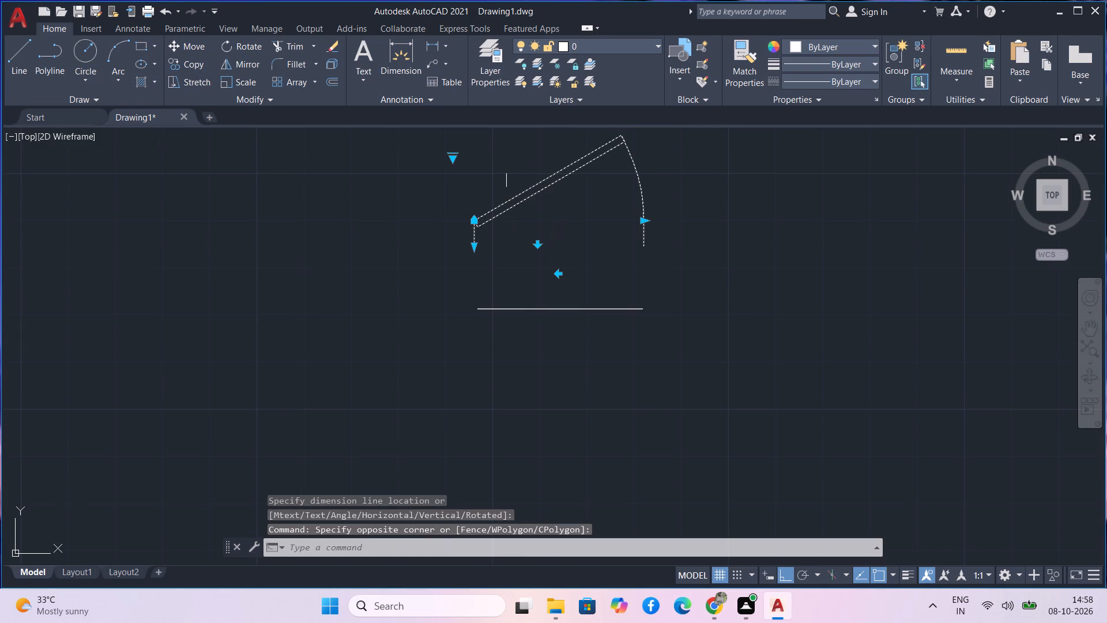
text(sc)
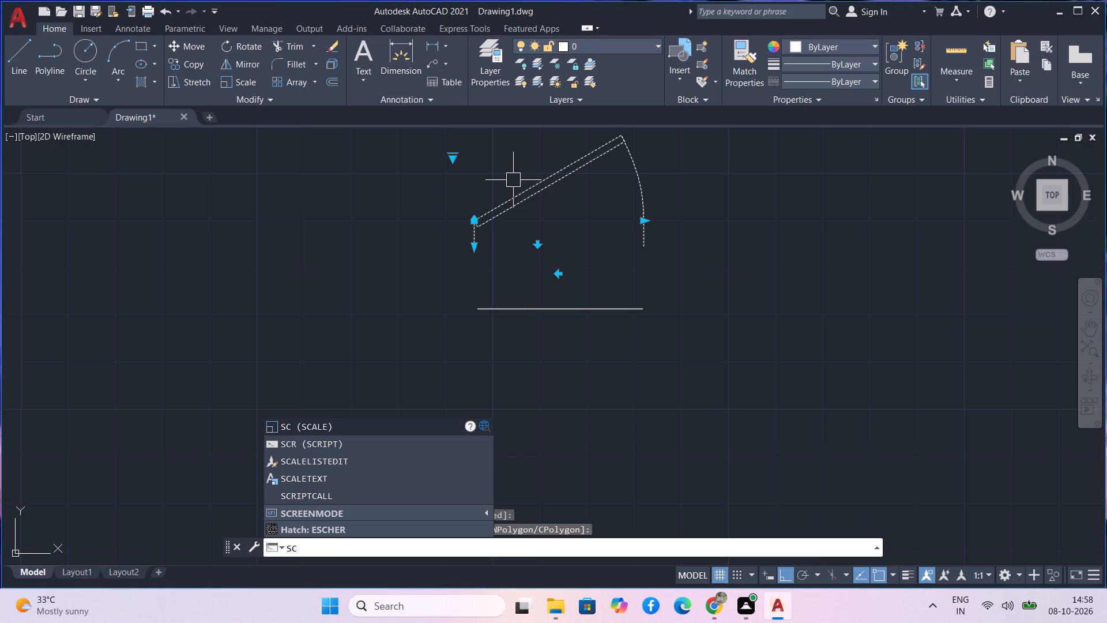
key(Escape)
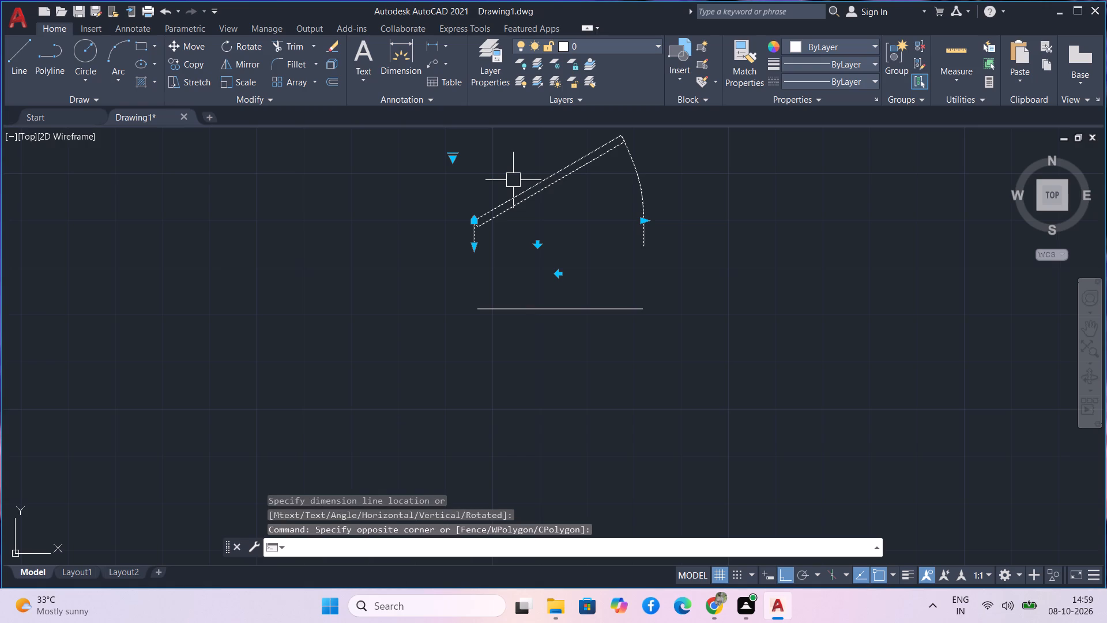
text(co)
key(space)
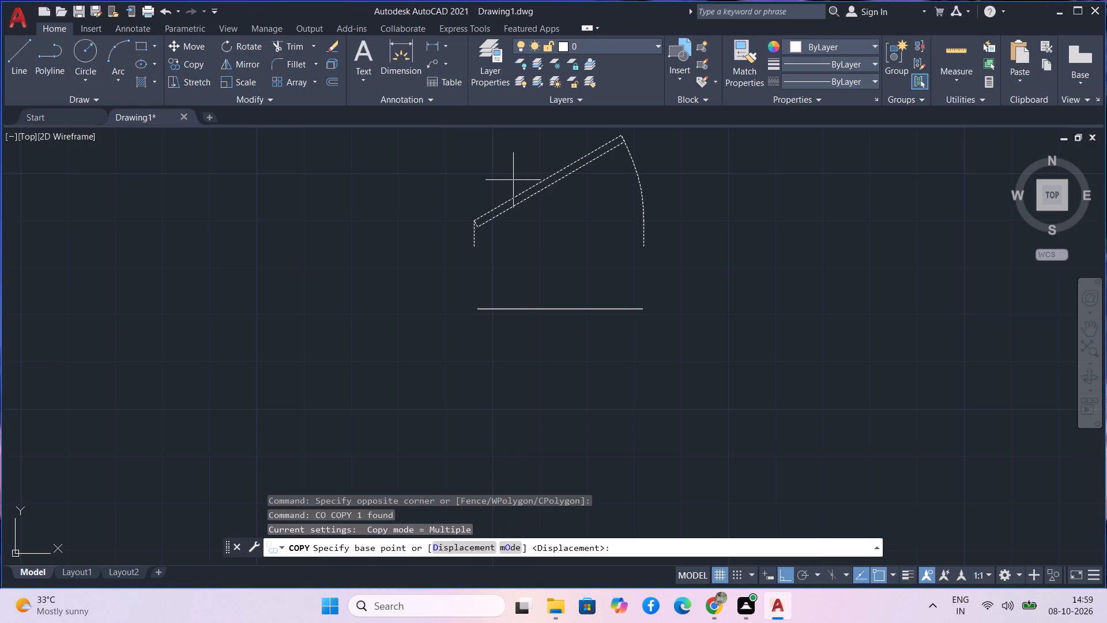
click(532, 205)
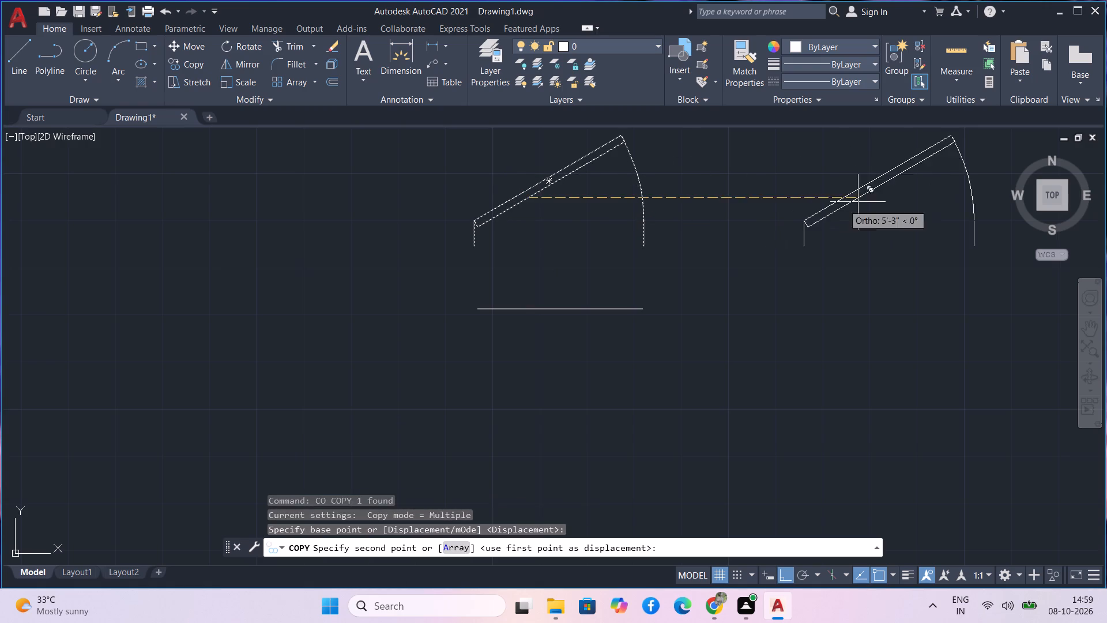
click(862, 201)
key(Escape)
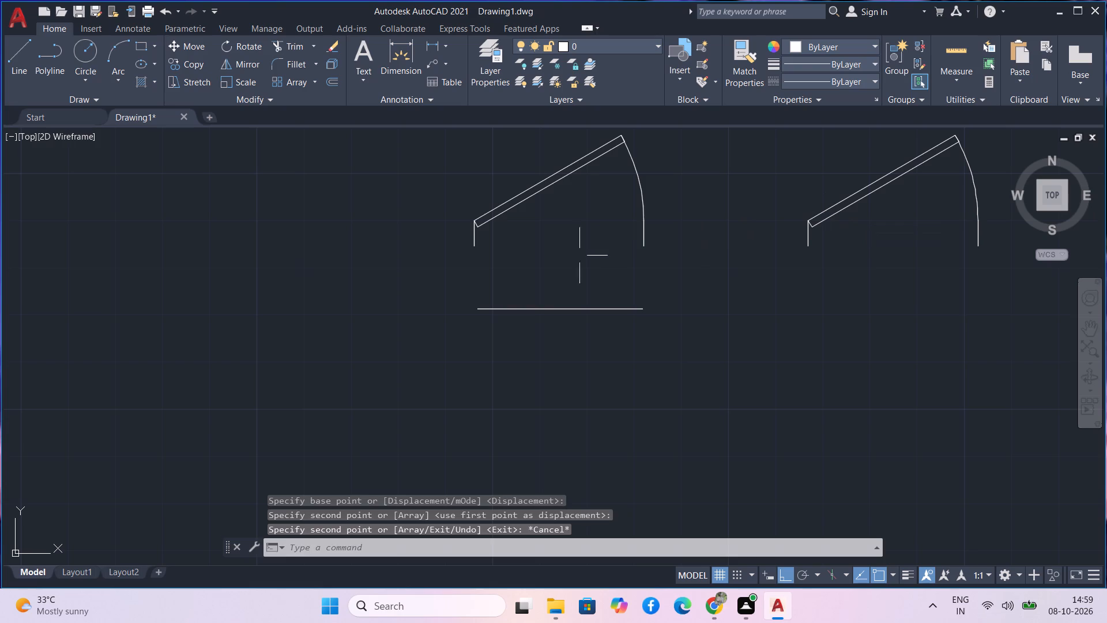
Scale the west loose door block by reference, from its opening width to the 2'11" line's length, basing it at the line's west end.
drag(559, 243, 533, 202)
click(498, 171)
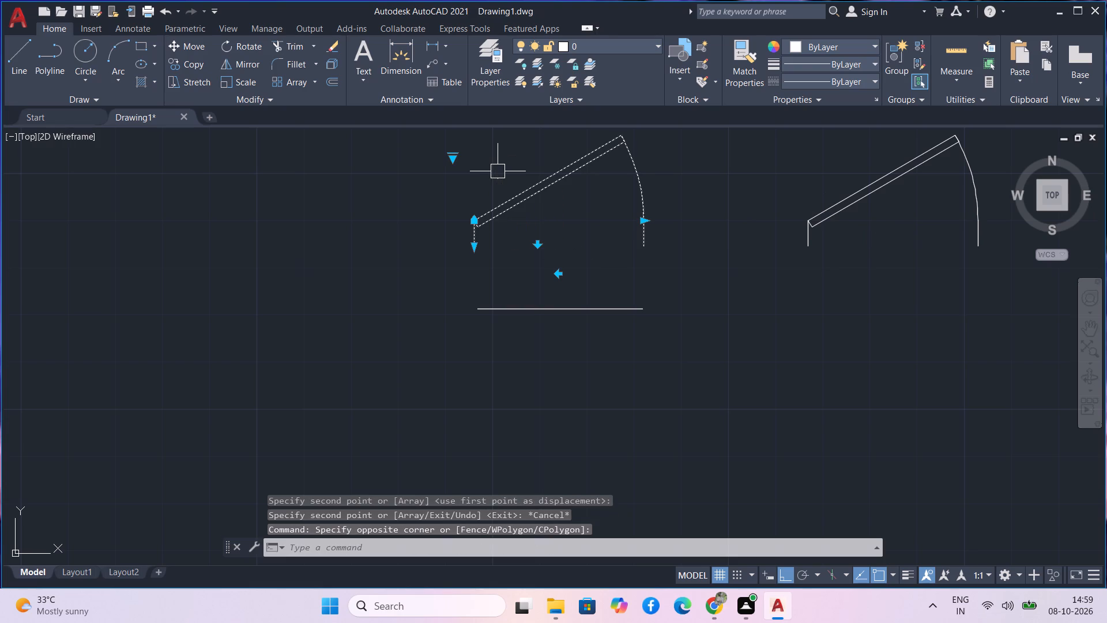
text(sc)
key(space)
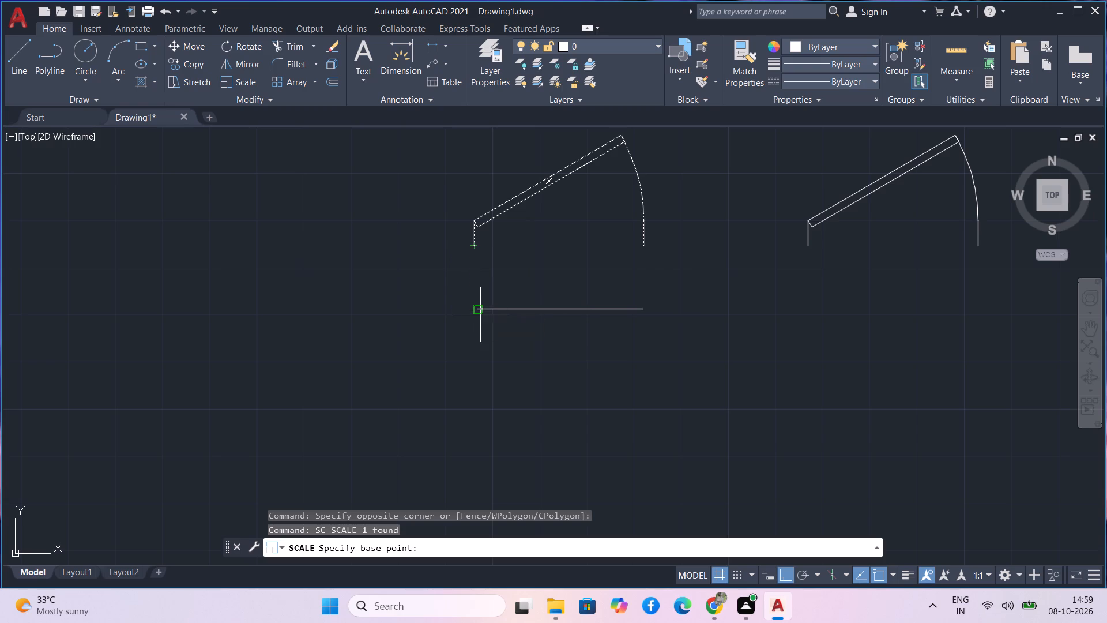
scroll(480, 314, up, 3)
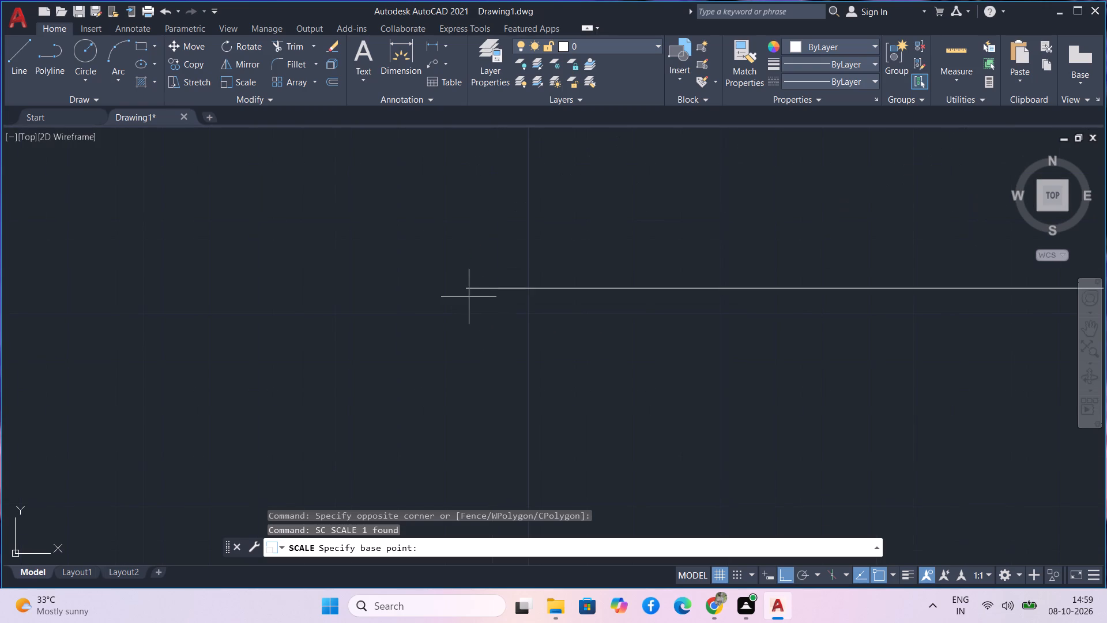
click(465, 286)
middle_drag(480, 188, 488, 208)
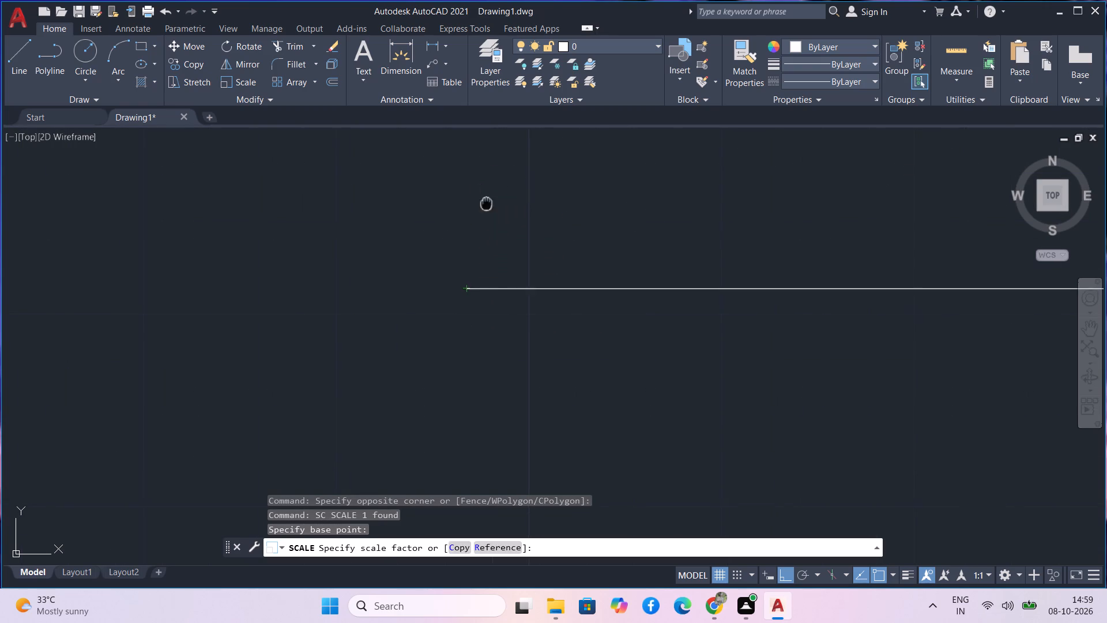
middle_drag(488, 208, 511, 373)
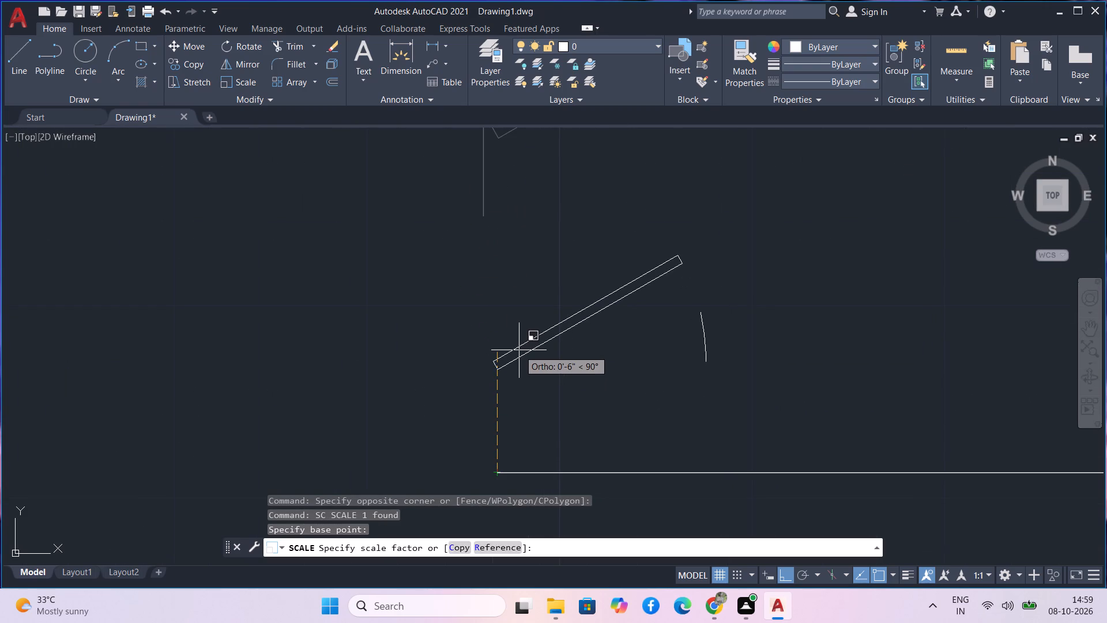
text(r)
key(space)
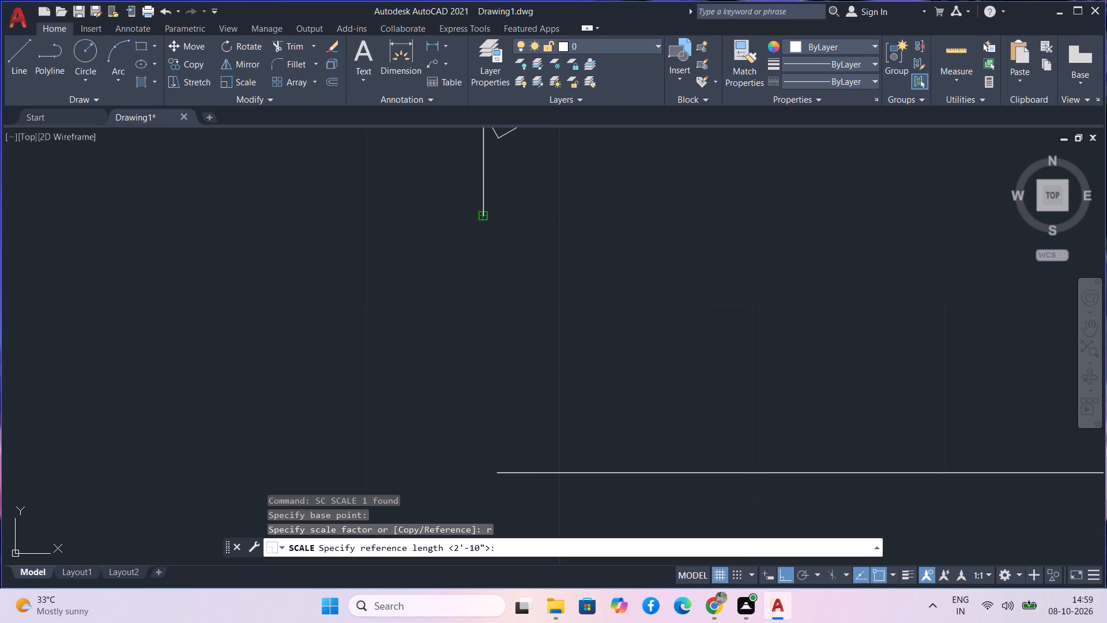
click(485, 216)
middle_drag(735, 229, 380, 351)
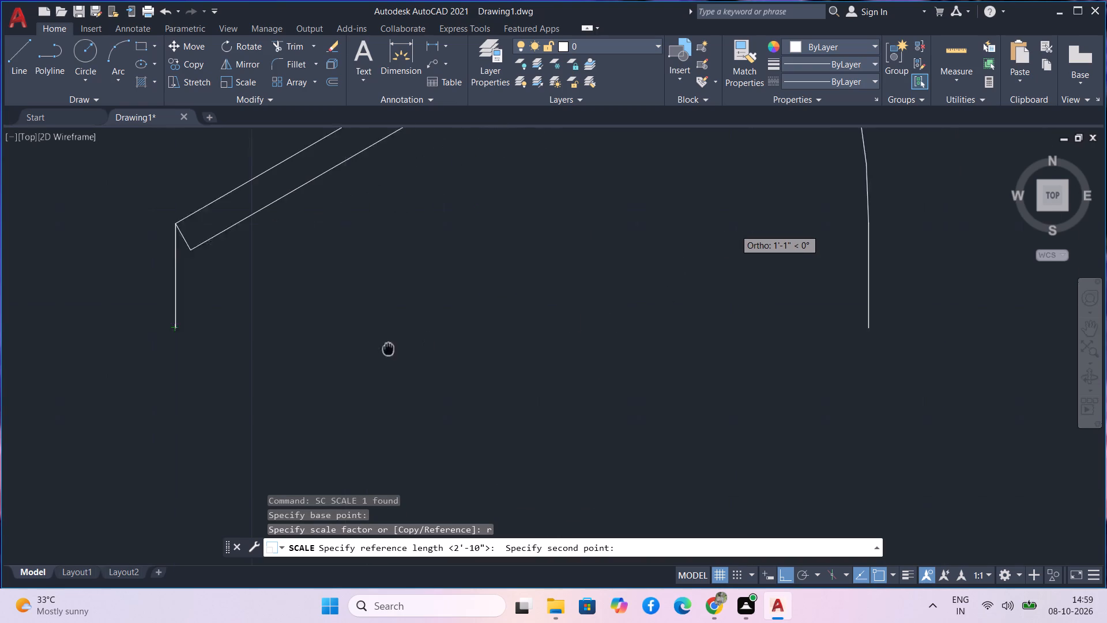
middle_drag(380, 351, 375, 353)
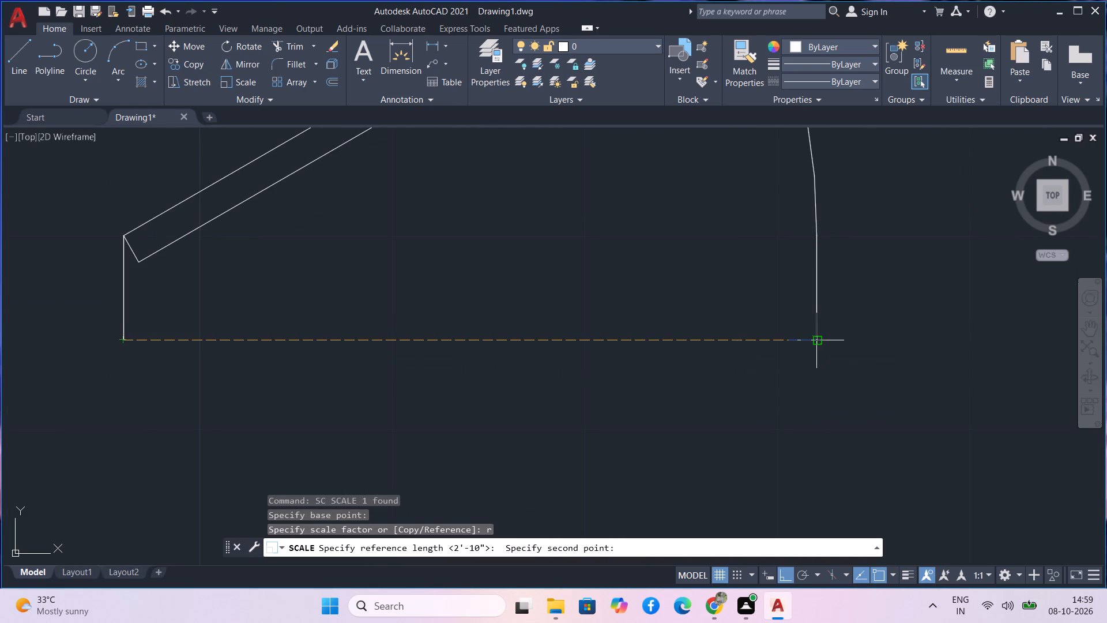
click(816, 340)
middle_drag(818, 370, 802, 326)
scroll(818, 371, down, 2)
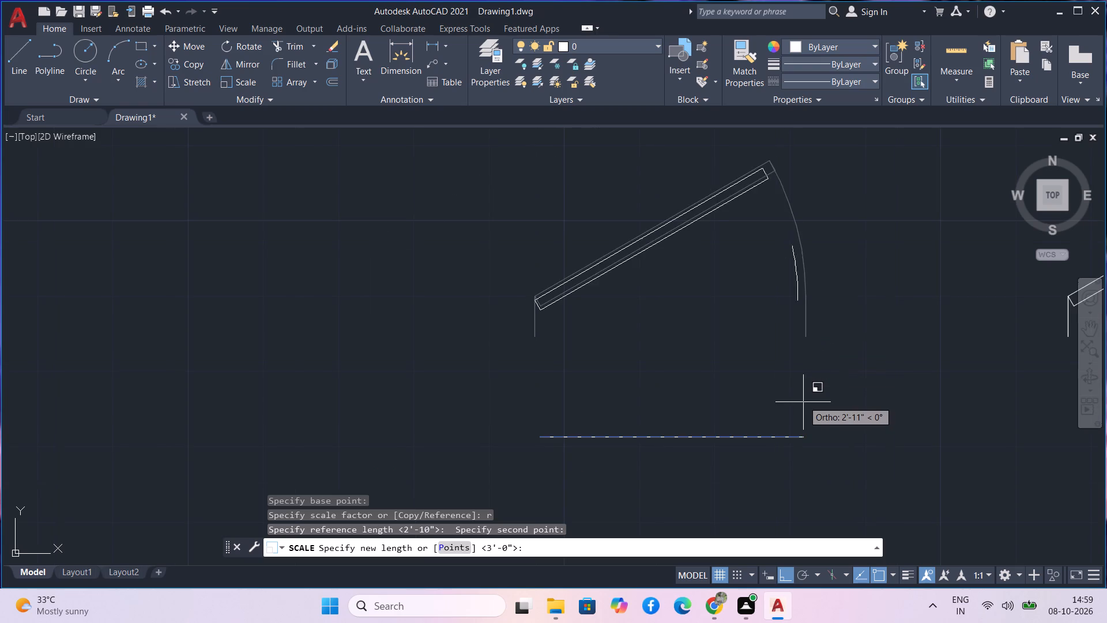
click(805, 435)
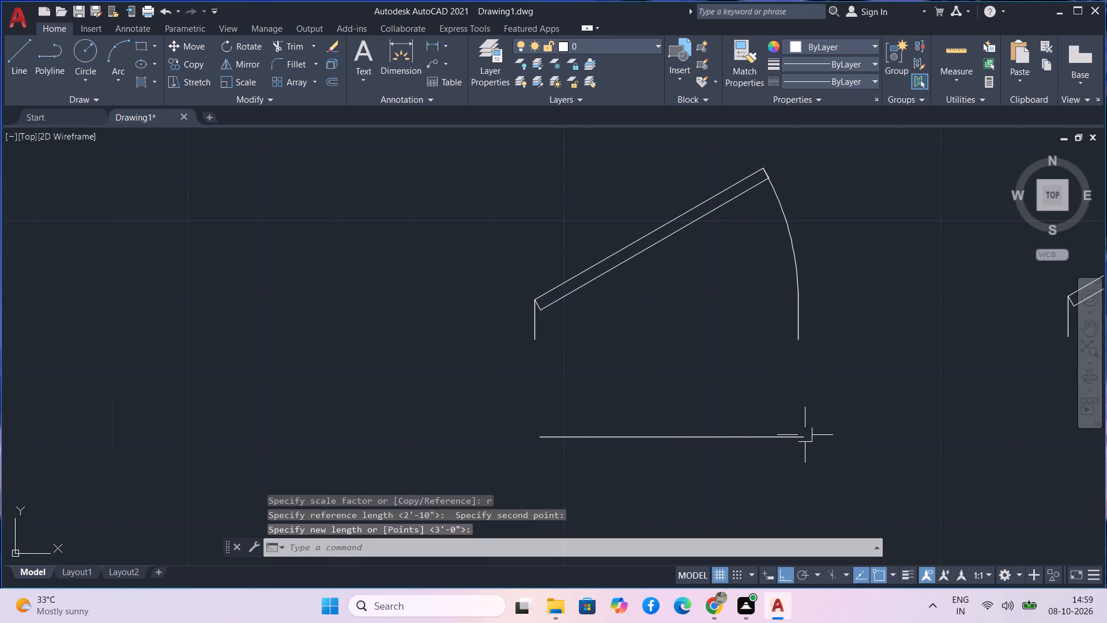
key(Escape)
Move the resized door block by its southwest endpoint to the northeast corner of the south opening's west jamb, with Ortho off.
drag(818, 373, 805, 356)
click(562, 256)
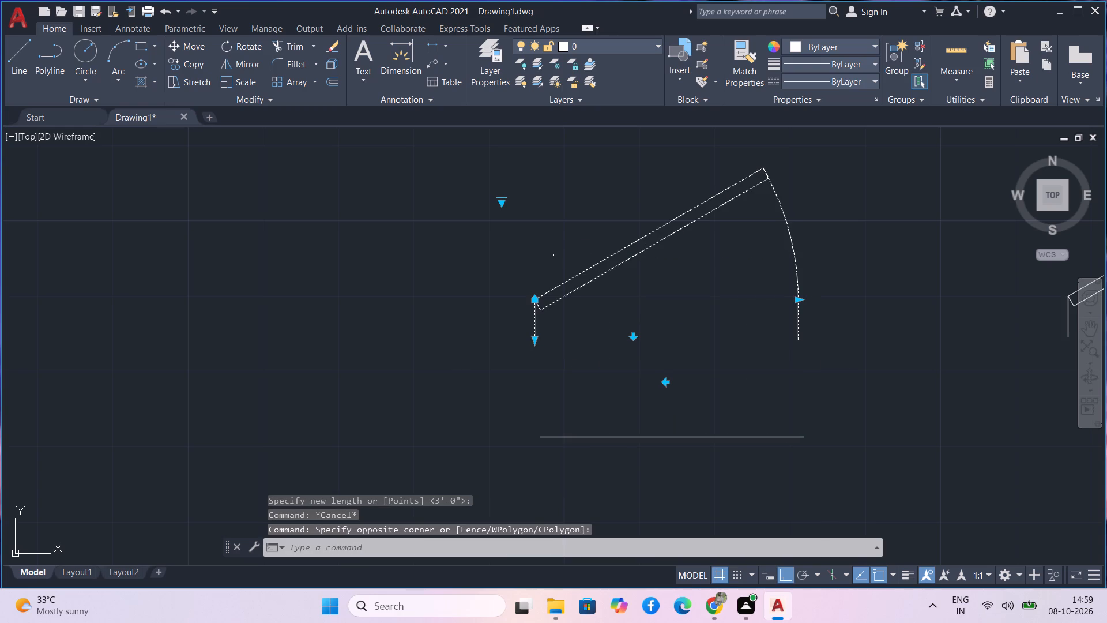
key(m)
key(space)
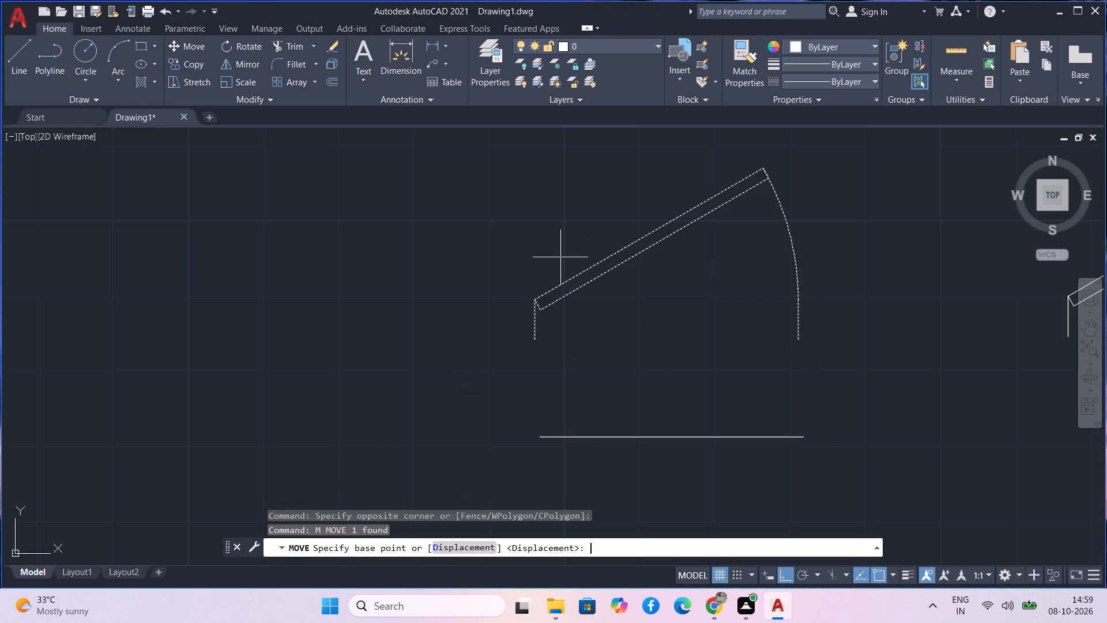
scroll(535, 337, up, 2)
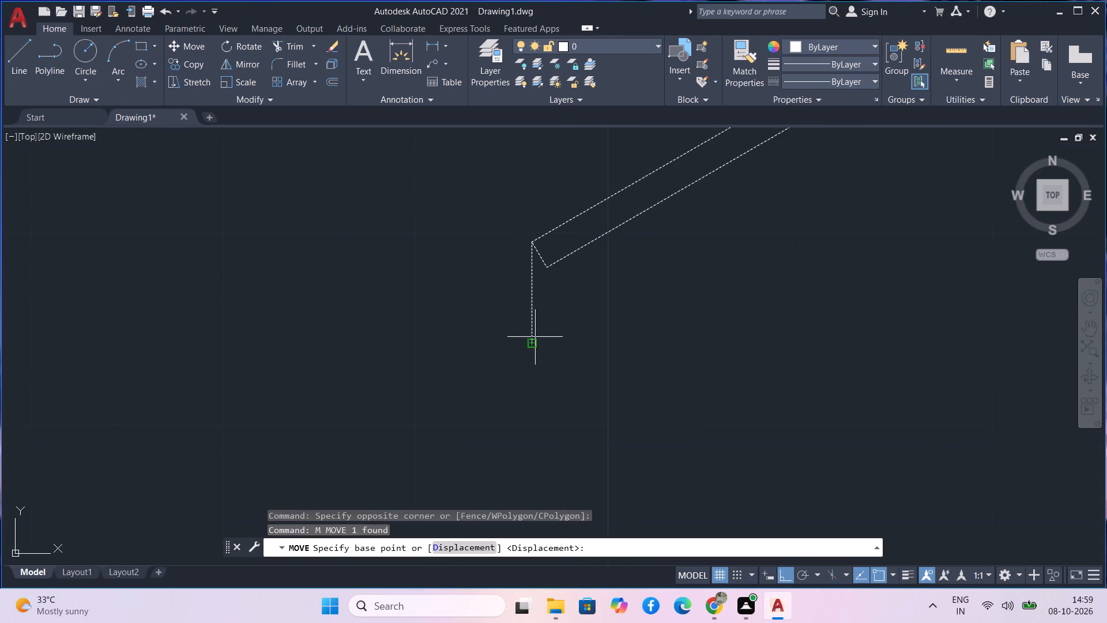
scroll(534, 358, up, 3)
click(524, 299)
scroll(514, 316, down, 3)
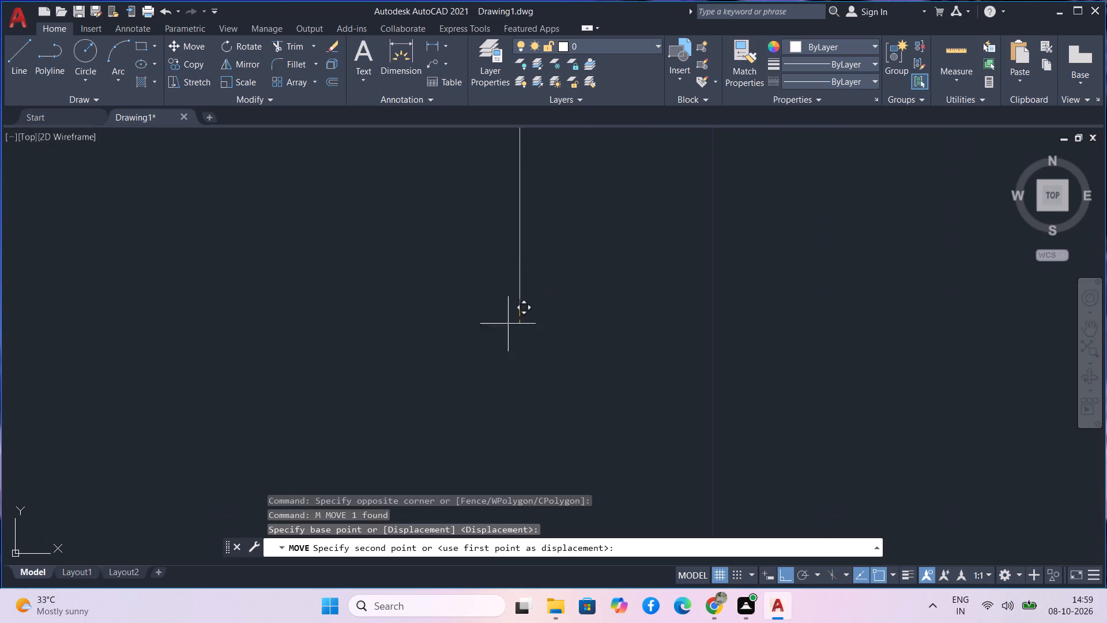
scroll(396, 407, down, 2)
scroll(109, 475, down, 4)
middle_drag(116, 469, 304, 432)
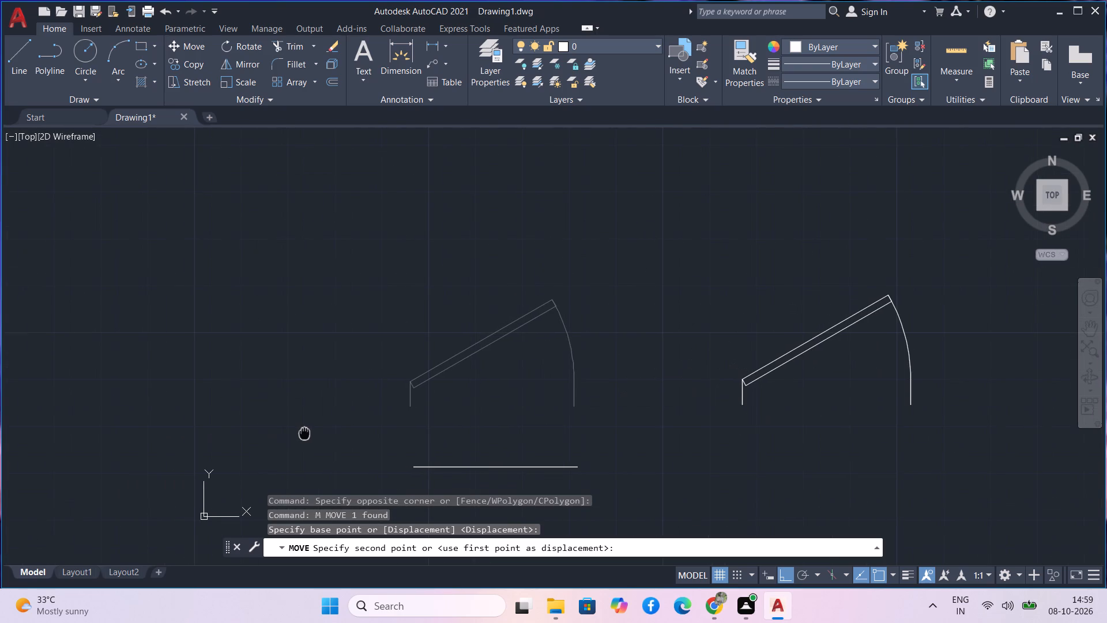
middle_drag(304, 432, 308, 429)
key(F8)
scroll(308, 416, down, 3)
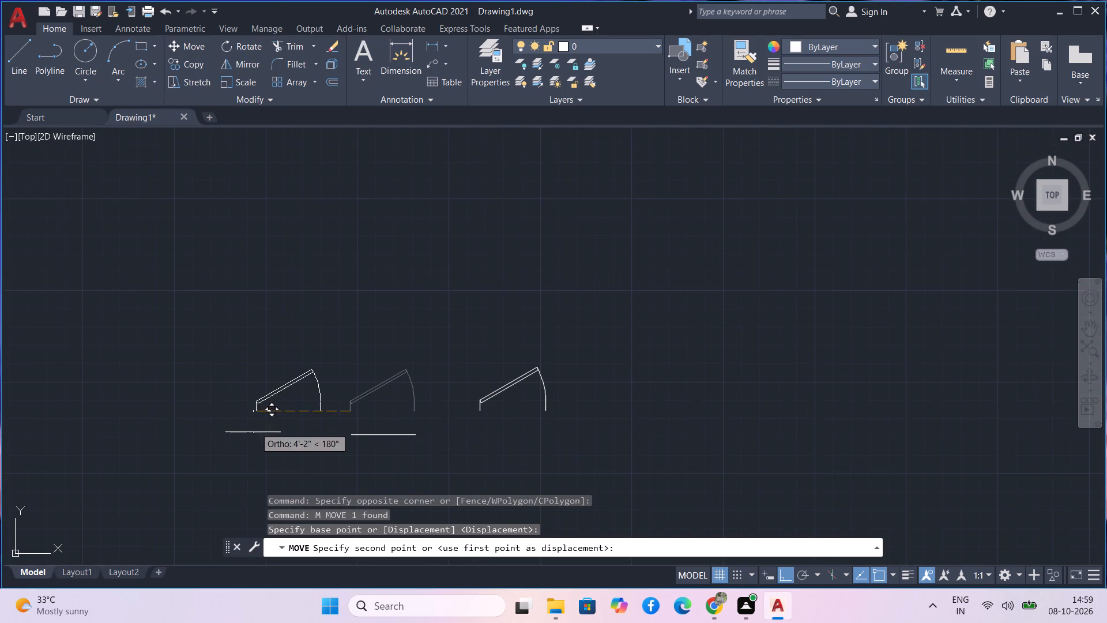
key(F8)
scroll(247, 476, down, 1)
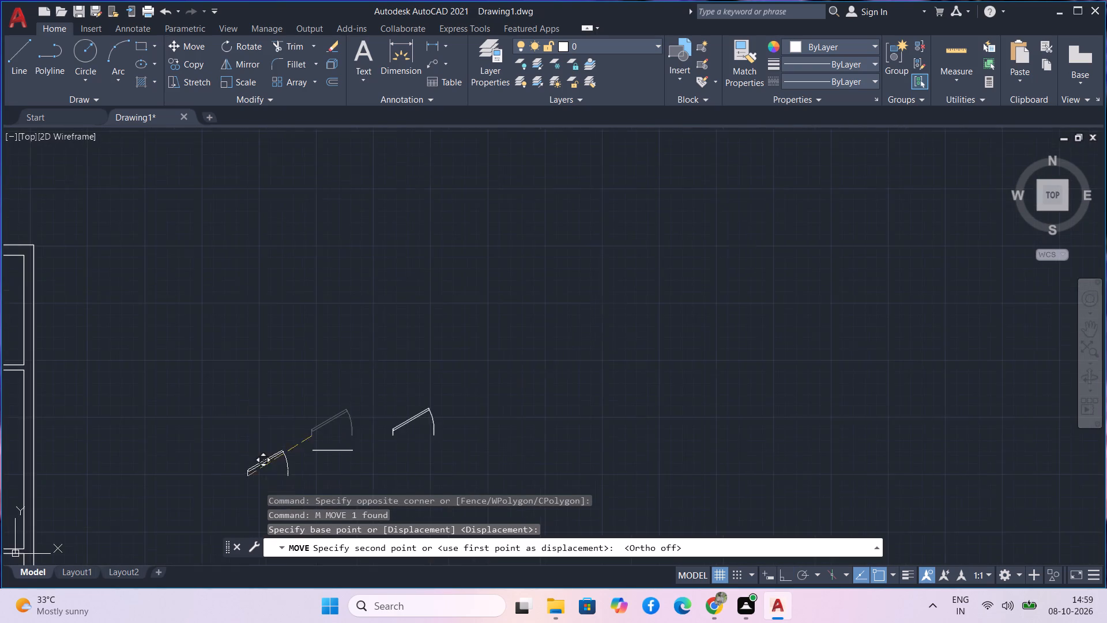
middle_drag(267, 455, 509, 264)
middle_drag(196, 427, 455, 181)
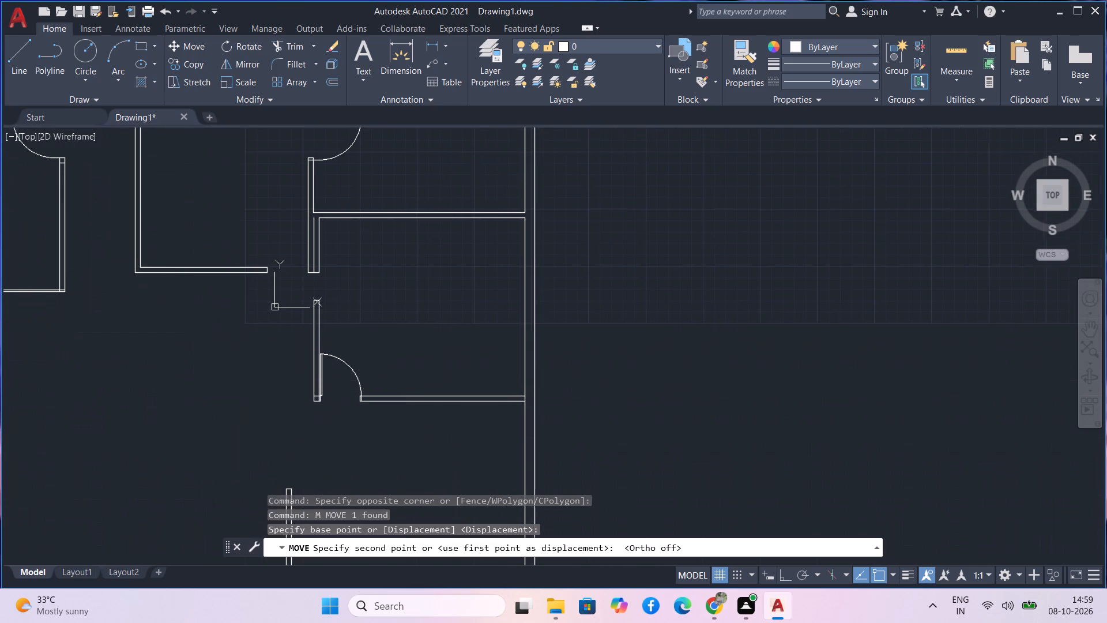
middle_drag(210, 433, 400, 207)
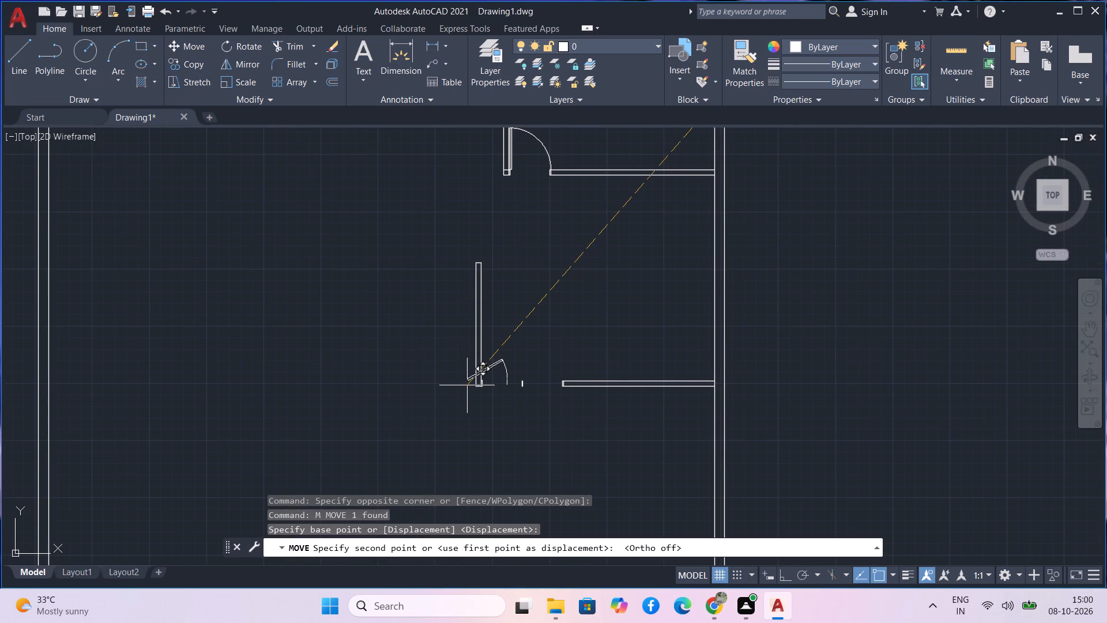
scroll(484, 423, up, 1)
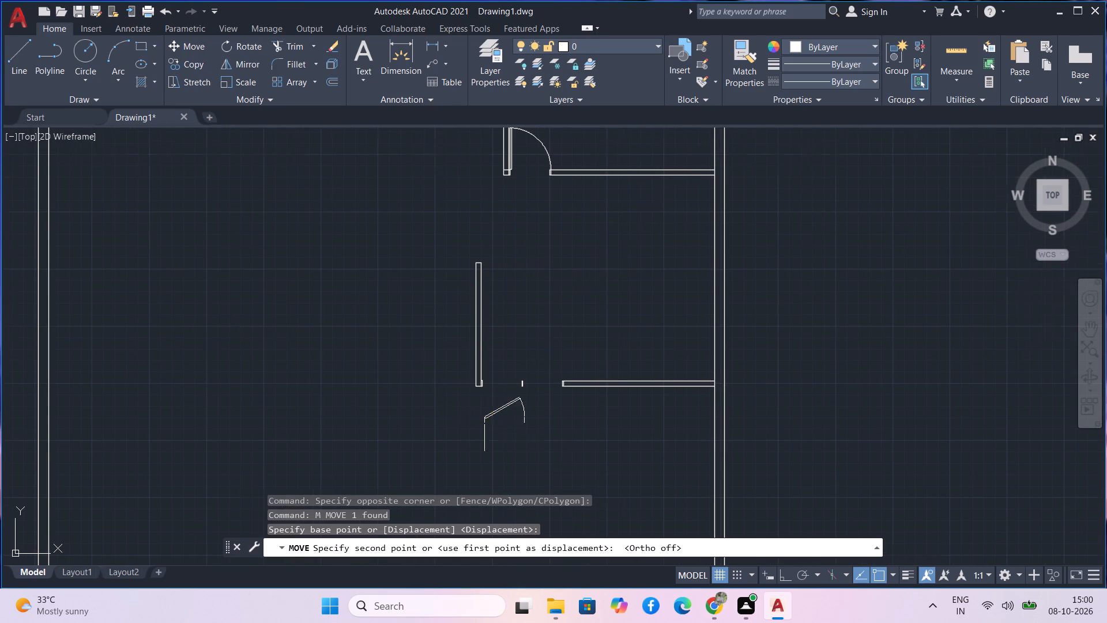
scroll(484, 423, up, 2)
scroll(445, 352, up, 2)
middle_drag(446, 346, 301, 445)
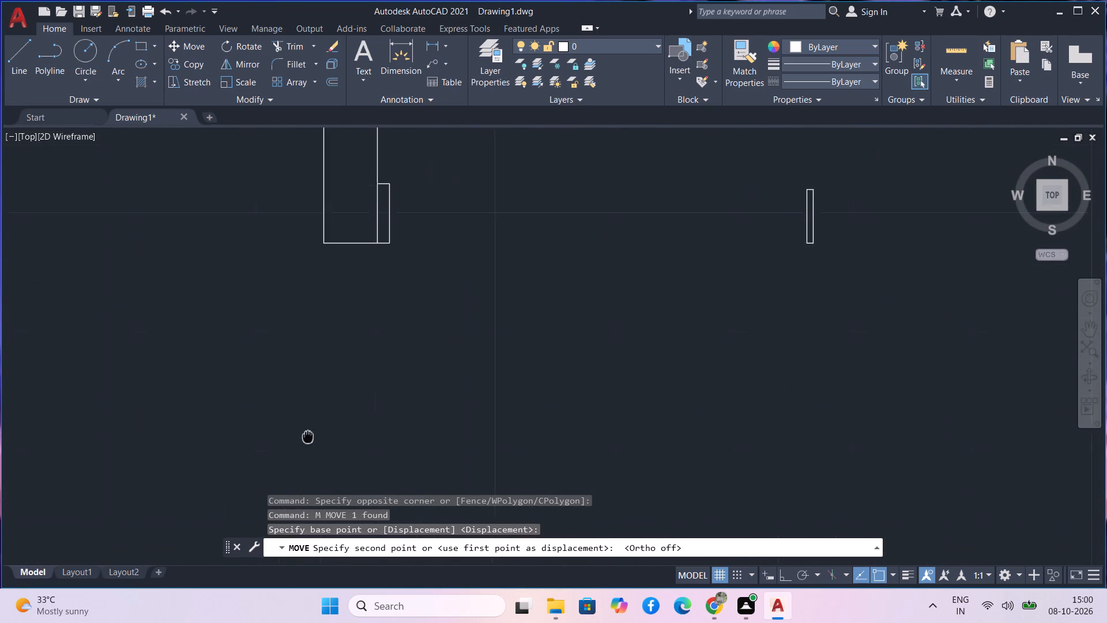
middle_drag(301, 445, 258, 502)
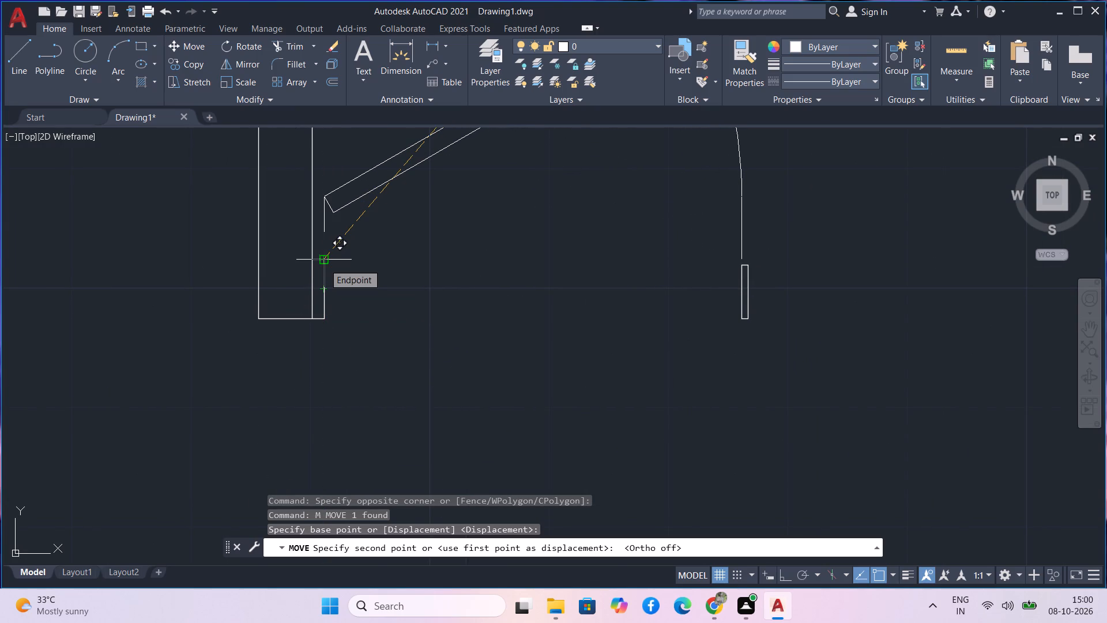
click(324, 264)
Delete the loose 2'11" reference line east of the floor plan.
middle_drag(477, 260, 368, 369)
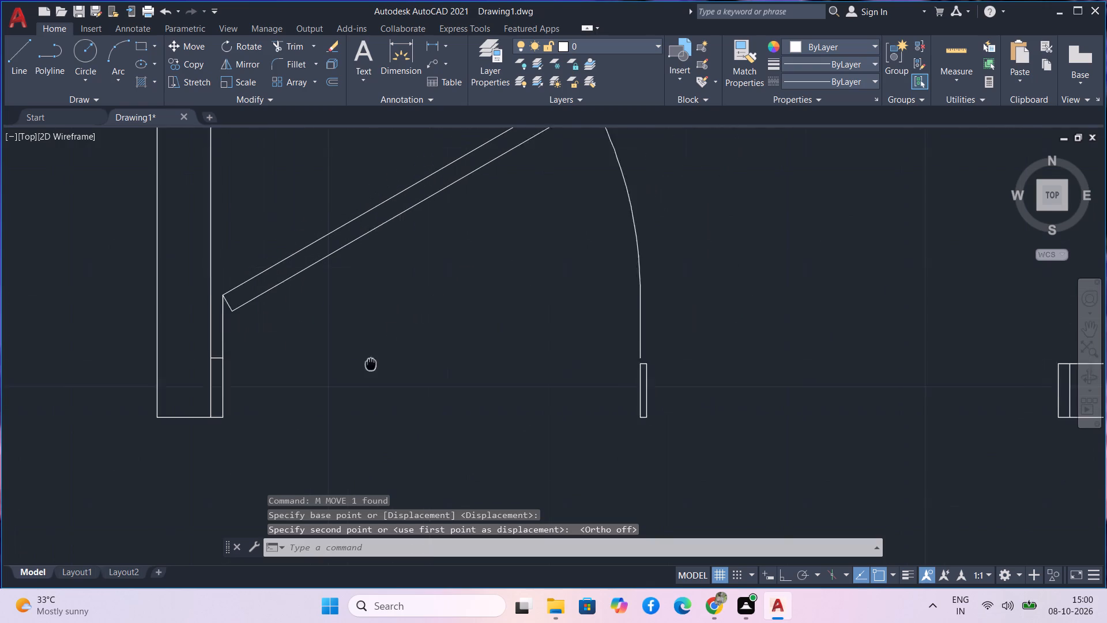
middle_drag(368, 369, 365, 370)
middle_drag(654, 318, 404, 378)
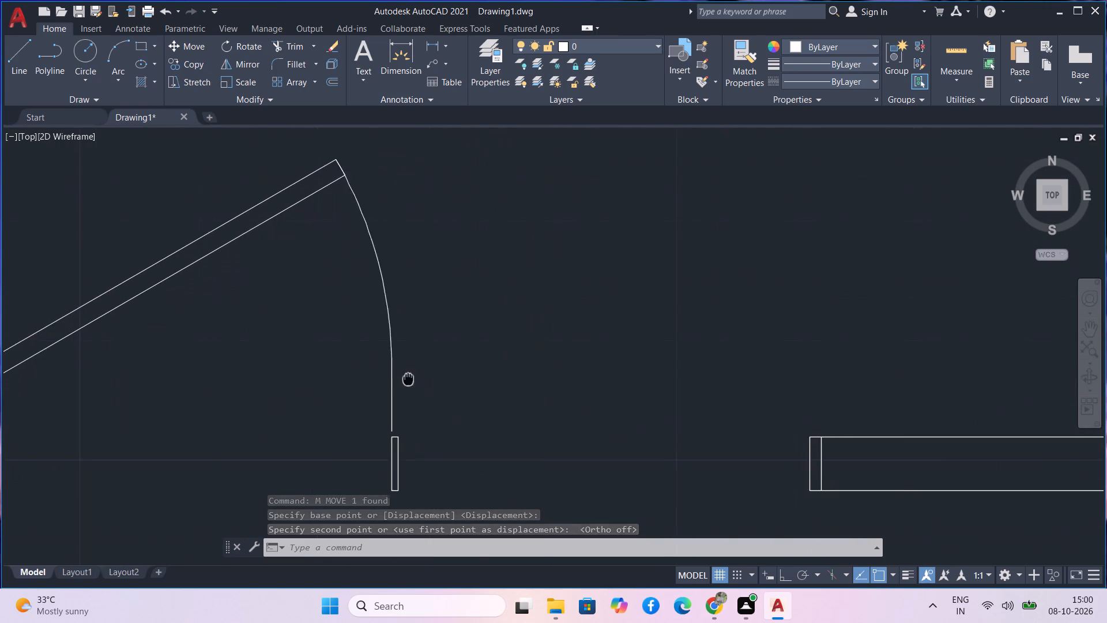
middle_drag(404, 378, 403, 378)
scroll(401, 376, down, 3)
scroll(671, 346, down, 1)
middle_drag(720, 336, 138, 374)
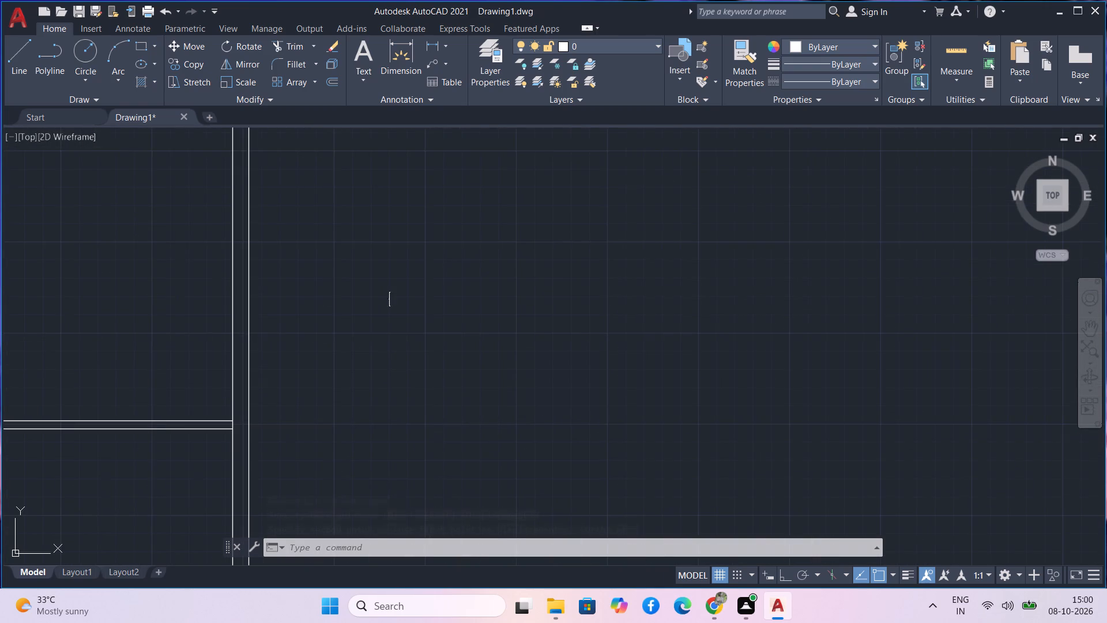
middle_drag(451, 275, 468, 462)
middle_drag(492, 313, 491, 442)
scroll(477, 413, up, 1)
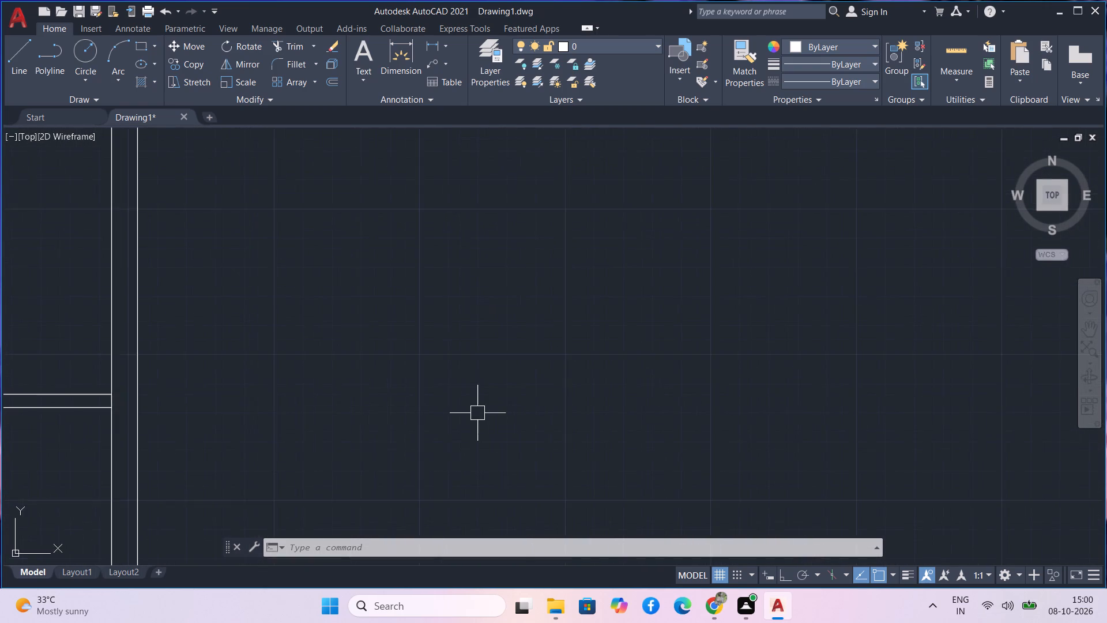
scroll(477, 413, up, 2)
scroll(477, 413, down, 11)
middle_click(477, 443)
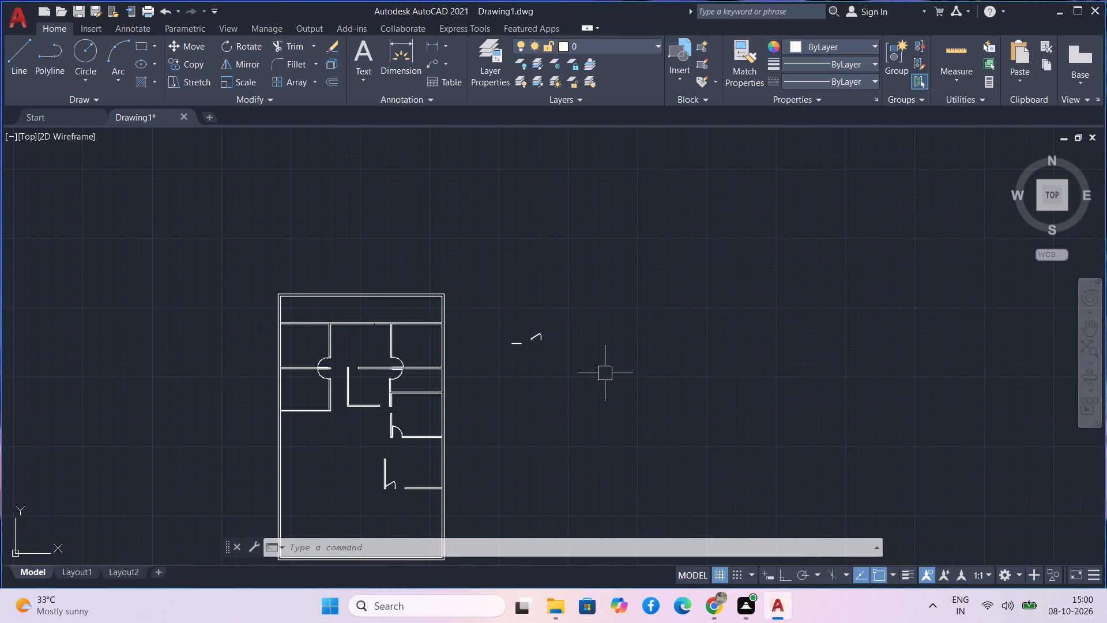
scroll(490, 365, up, 3)
drag(616, 325, 616, 311)
click(591, 262)
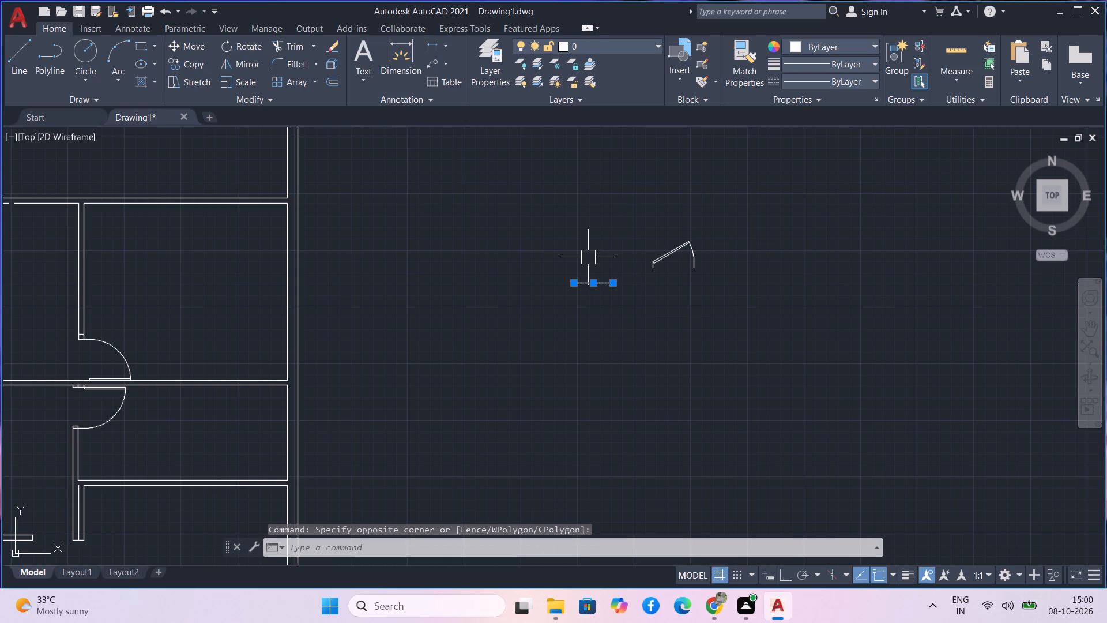
key(Delete)
Draw a horizontal 2'10" line between the floor plan and the remaining loose door block, with Ortho on.
text(l)
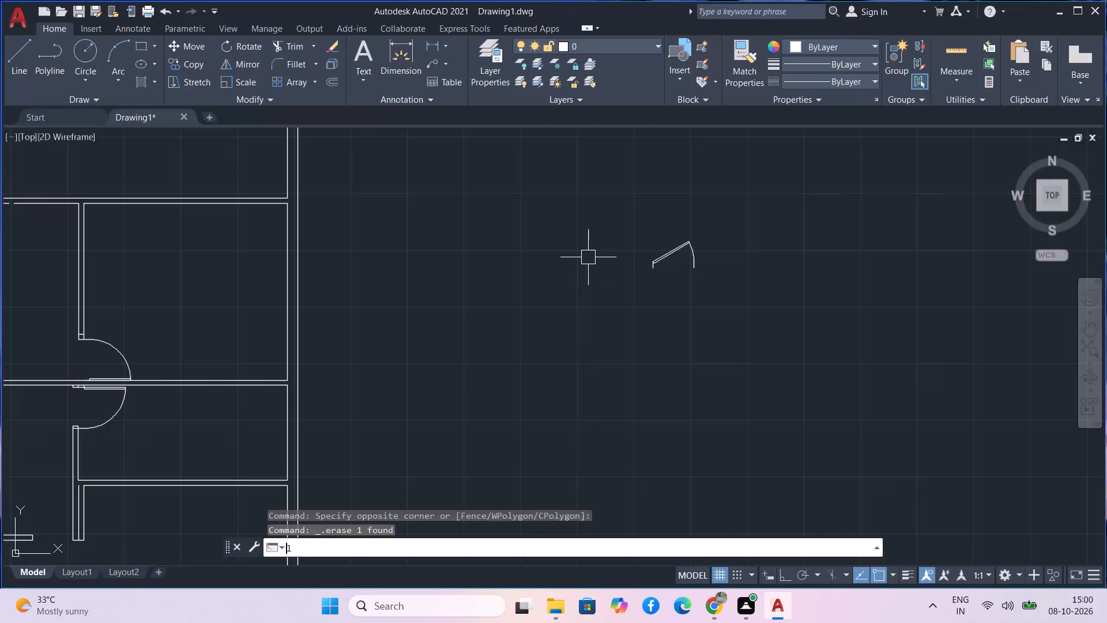
key(space)
click(424, 320)
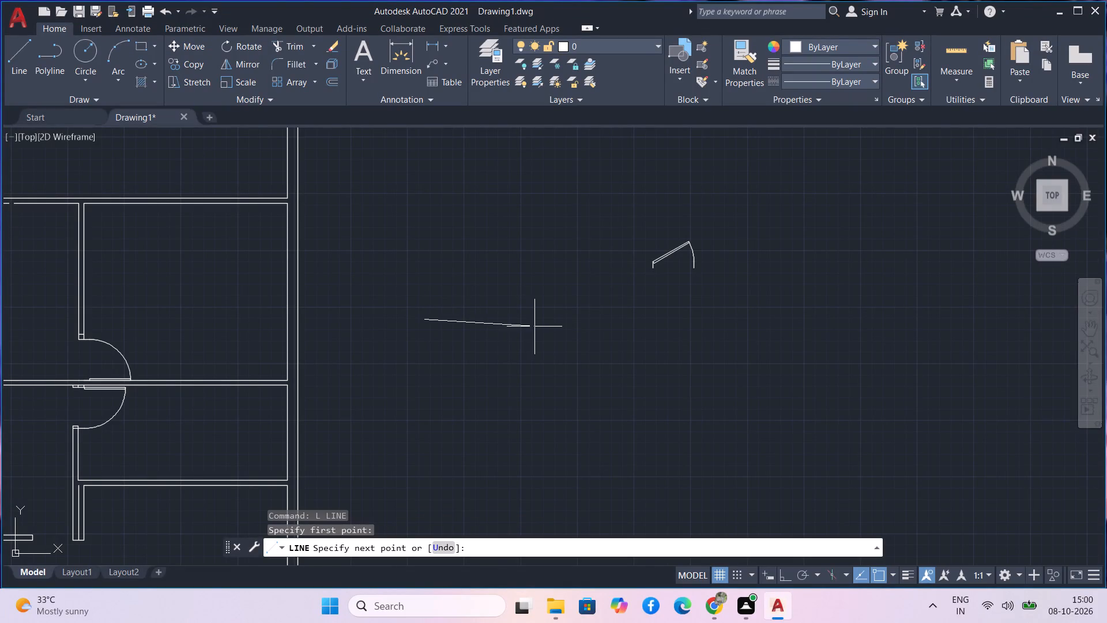
key(F8)
key(2)
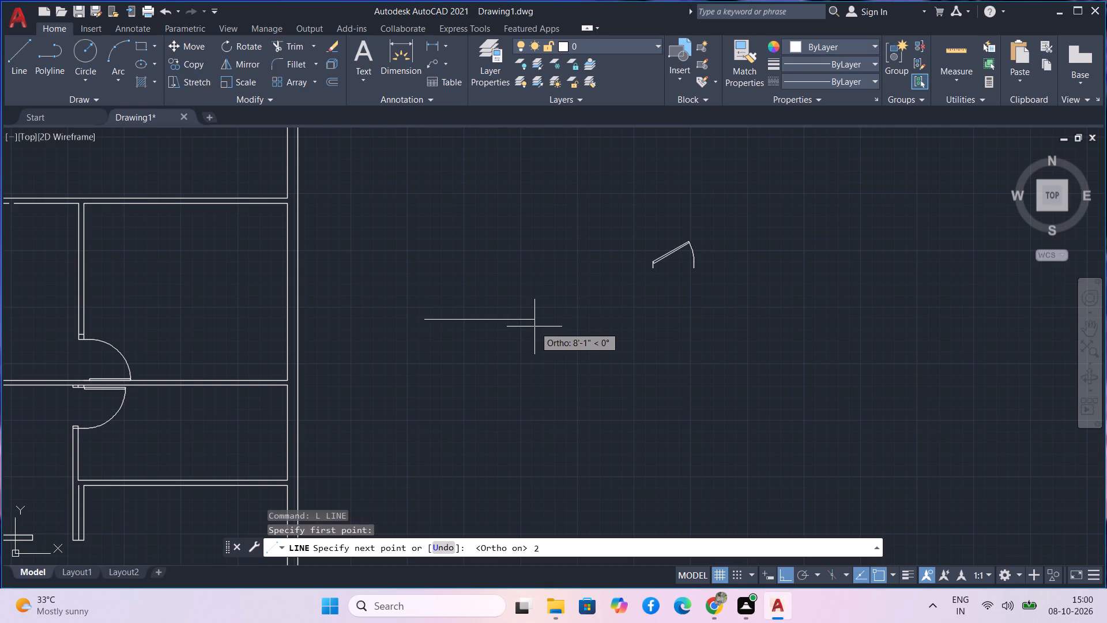
key(apostrophe)
text(10)
key(shift+quotedbl)
key(Return)
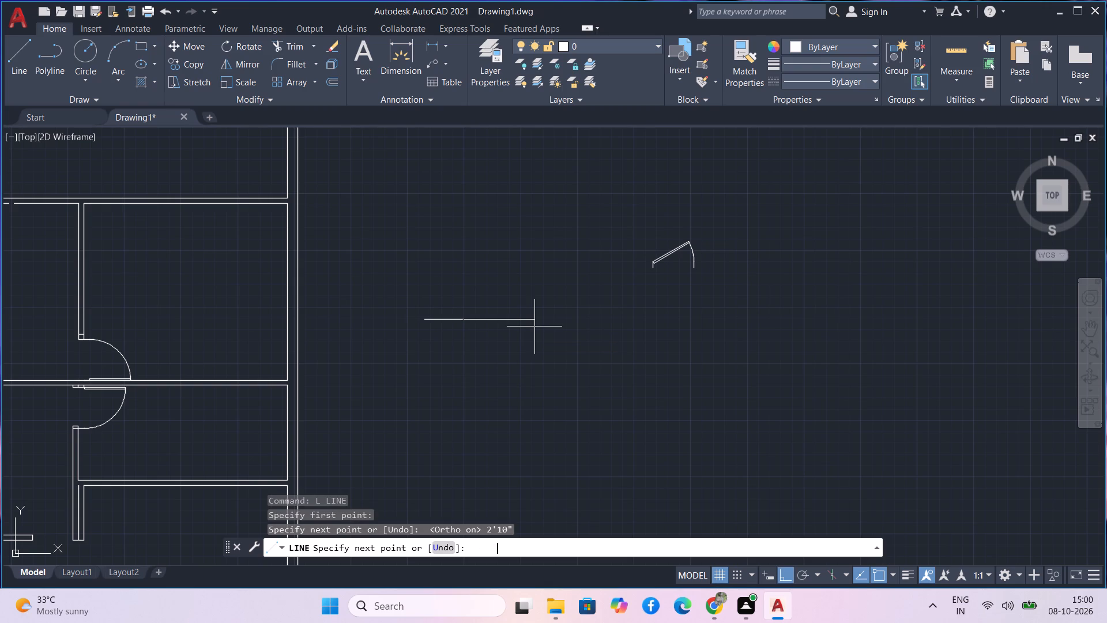
key(Escape)
Copy the loose door block by its lower west corner to just above the 2'10" line's west end, with Ortho off.
drag(715, 288, 667, 224)
click(575, 199)
text(co)
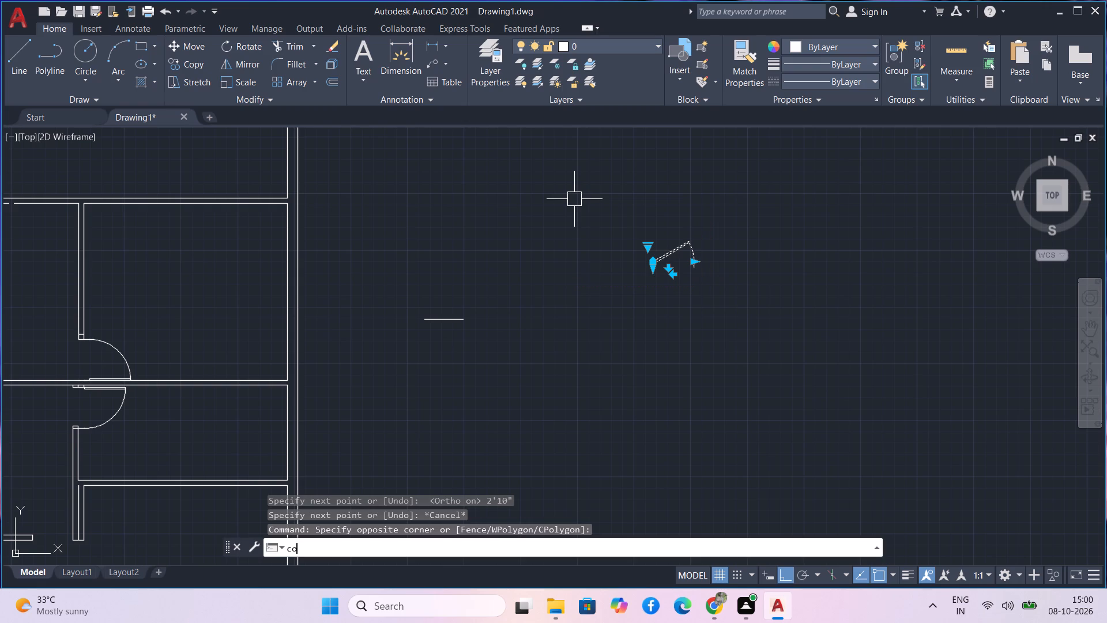
key(space)
scroll(667, 279, up, 3)
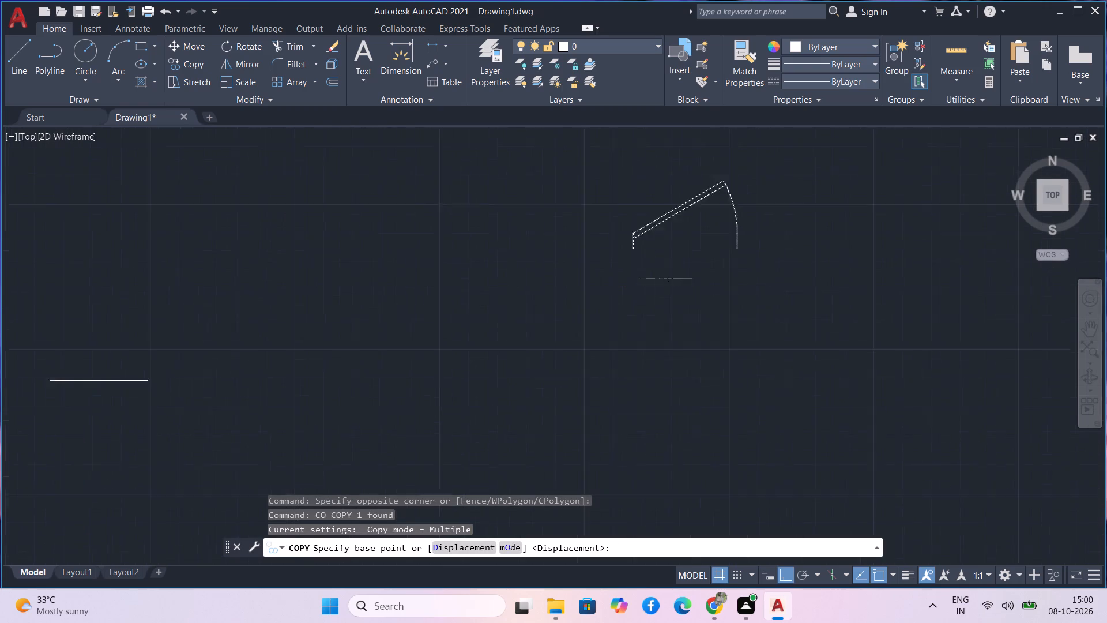
click(620, 227)
middle_drag(116, 283, 108, 287)
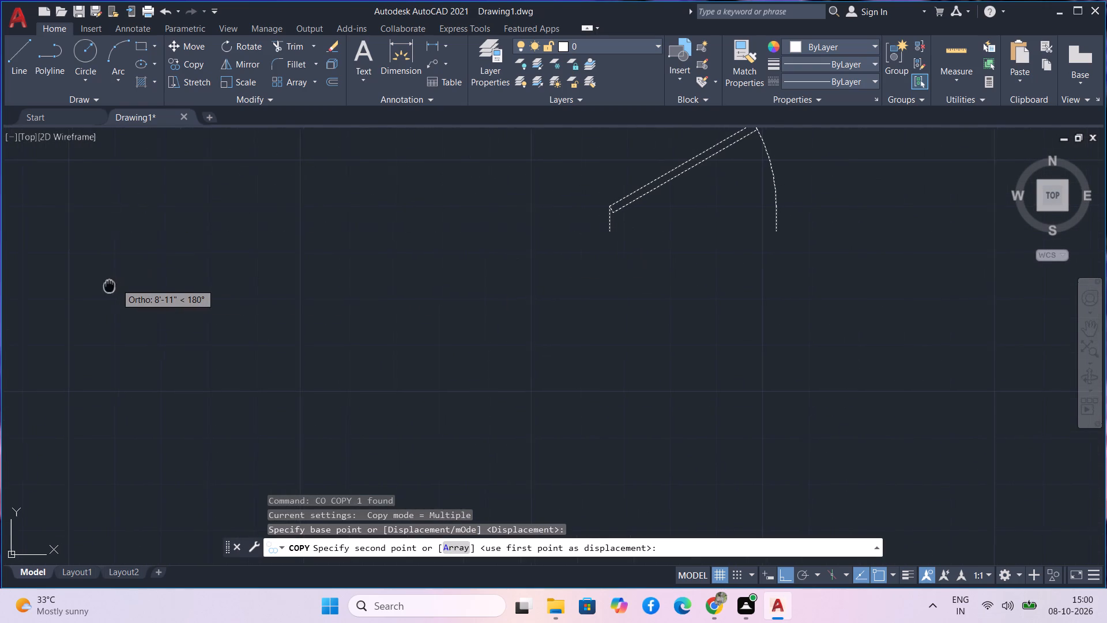
middle_drag(108, 287, 552, 255)
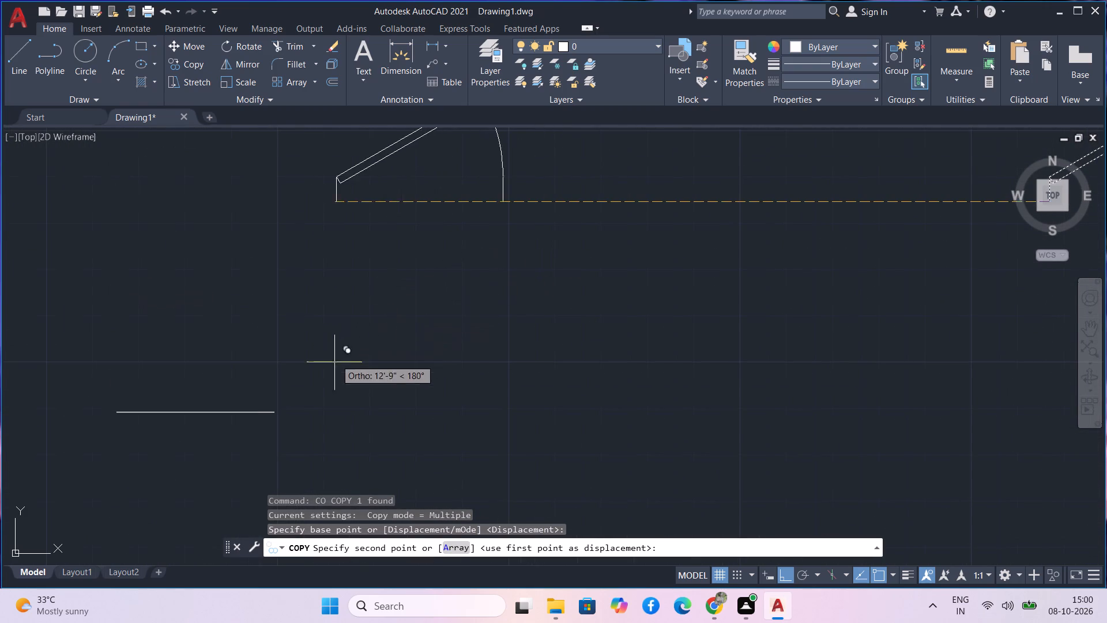
key(F8)
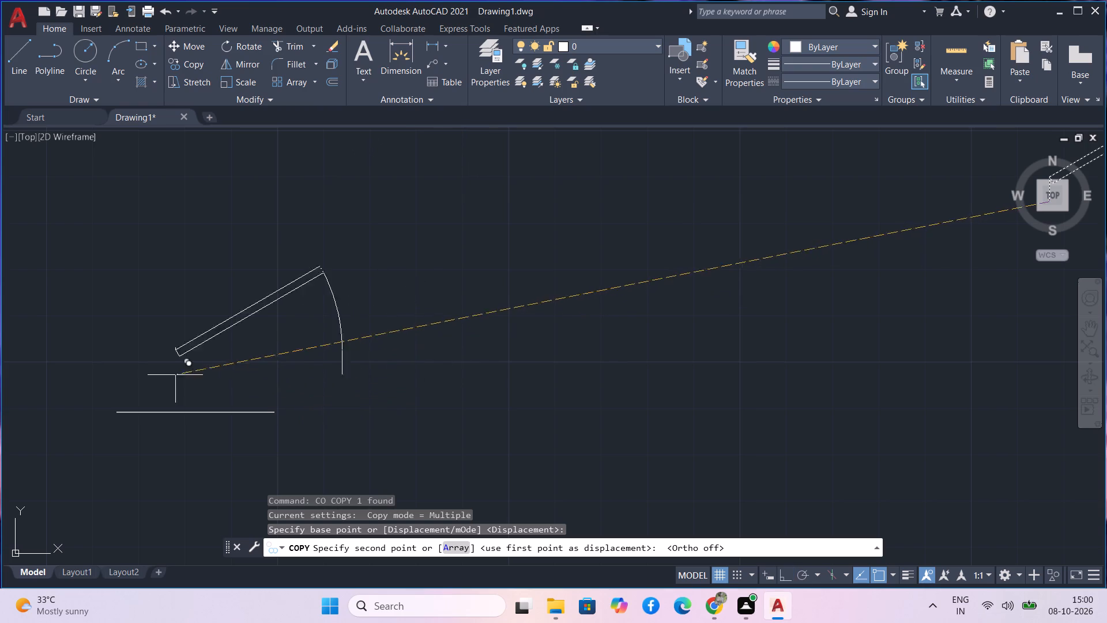
middle_drag(111, 352, 128, 347)
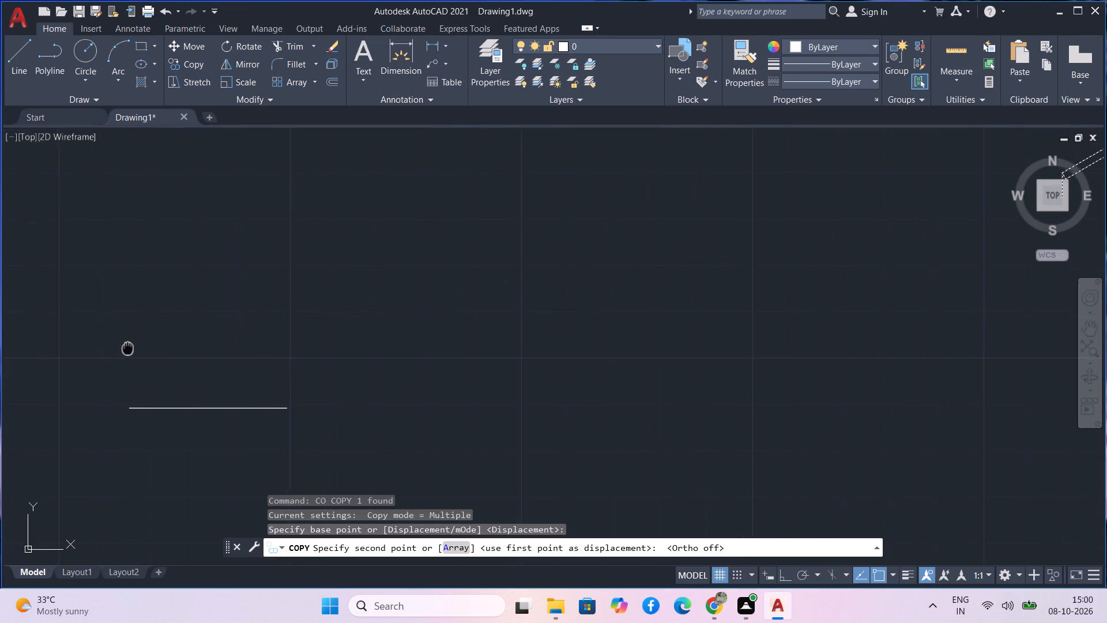
middle_drag(128, 347, 132, 347)
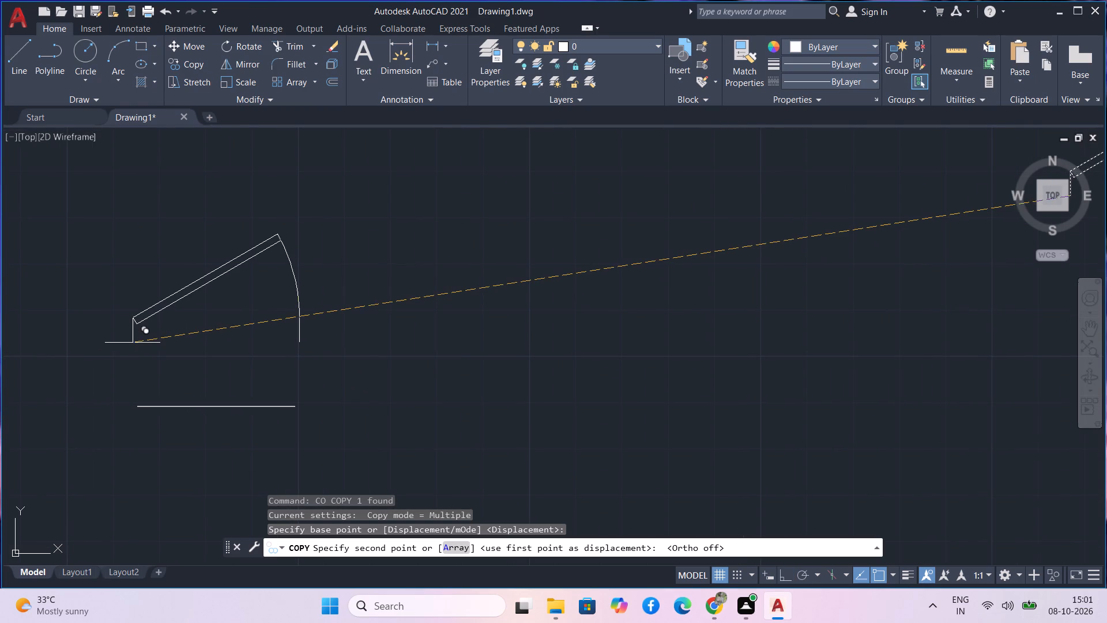
click(133, 343)
key(Escape)
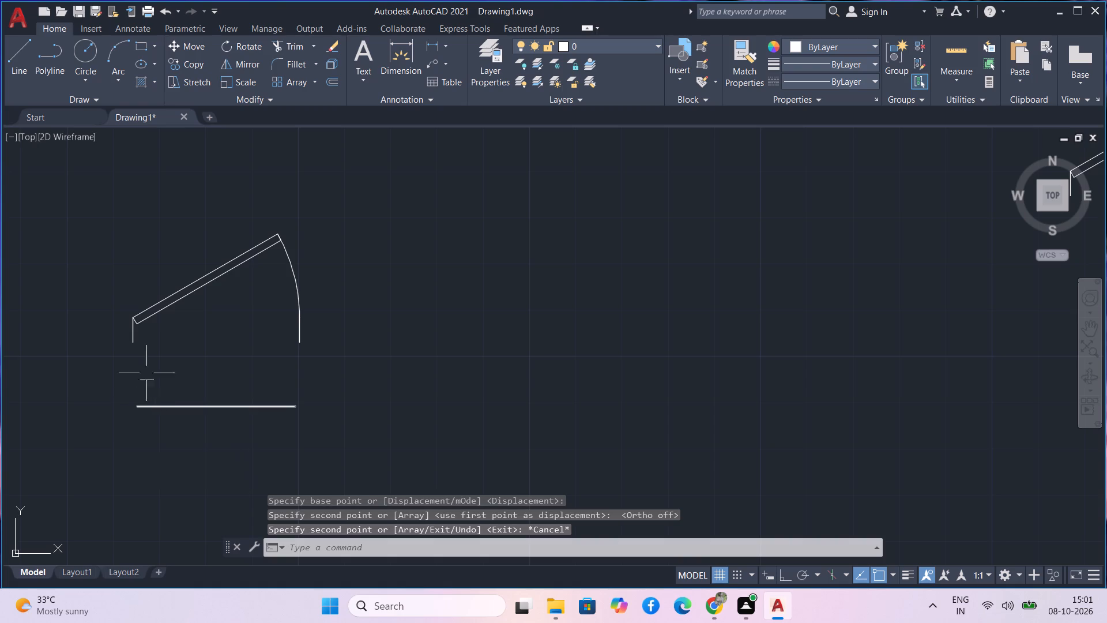
Scale the copied door block by reference, from its opening width to the 2'10" line's length, basing it at the line's west end.
drag(136, 348, 141, 284)
click(147, 271)
text(sc)
key(space)
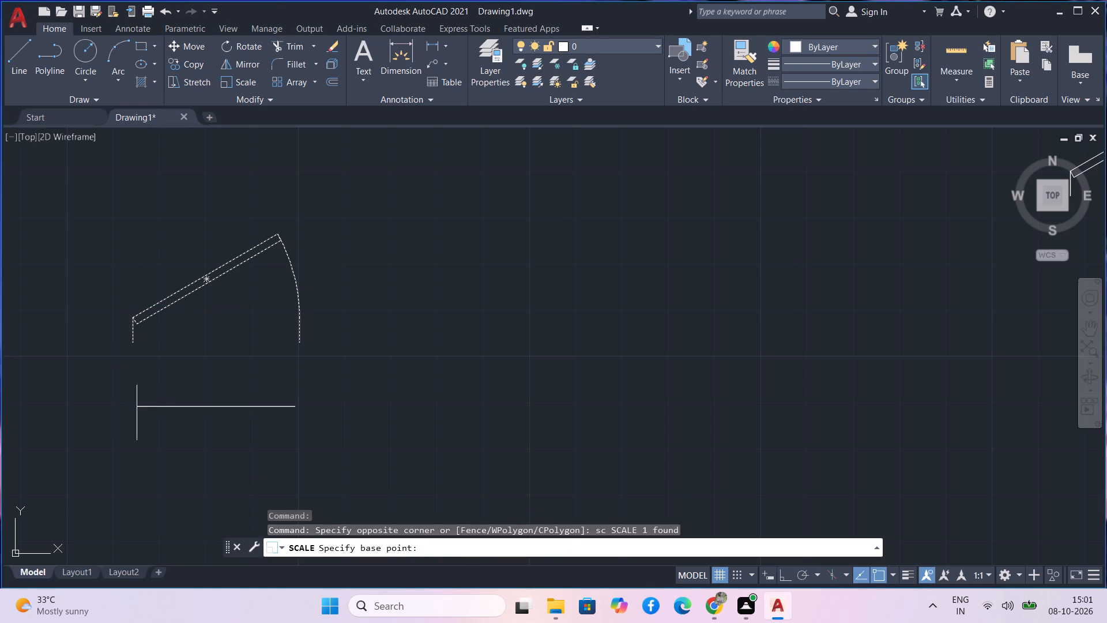
scroll(137, 416, up, 3)
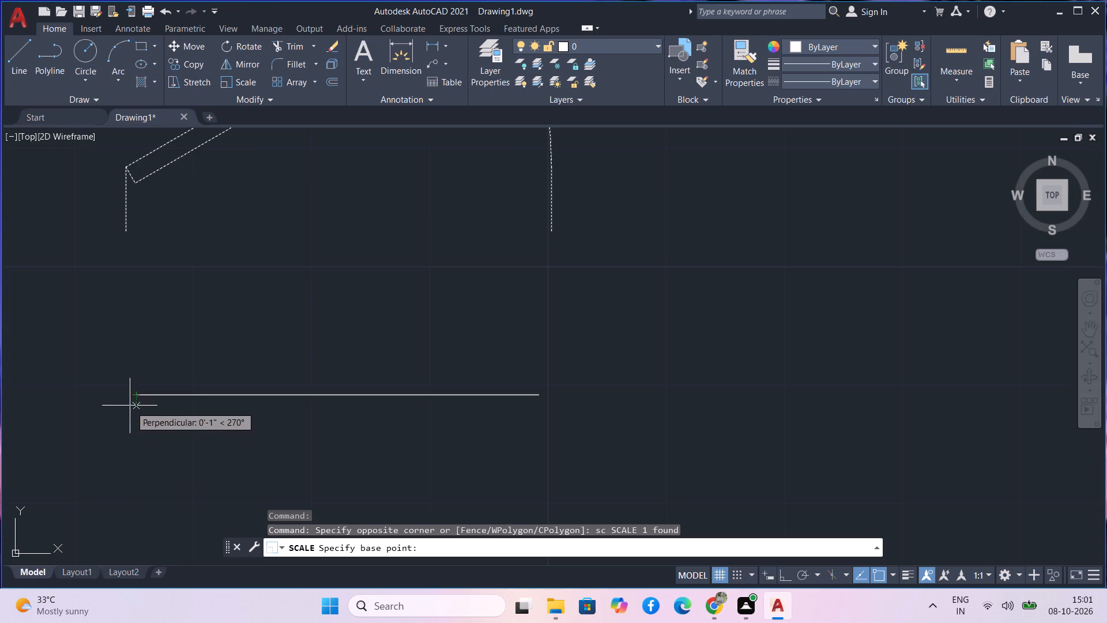
scroll(130, 405, up, 2)
click(146, 381)
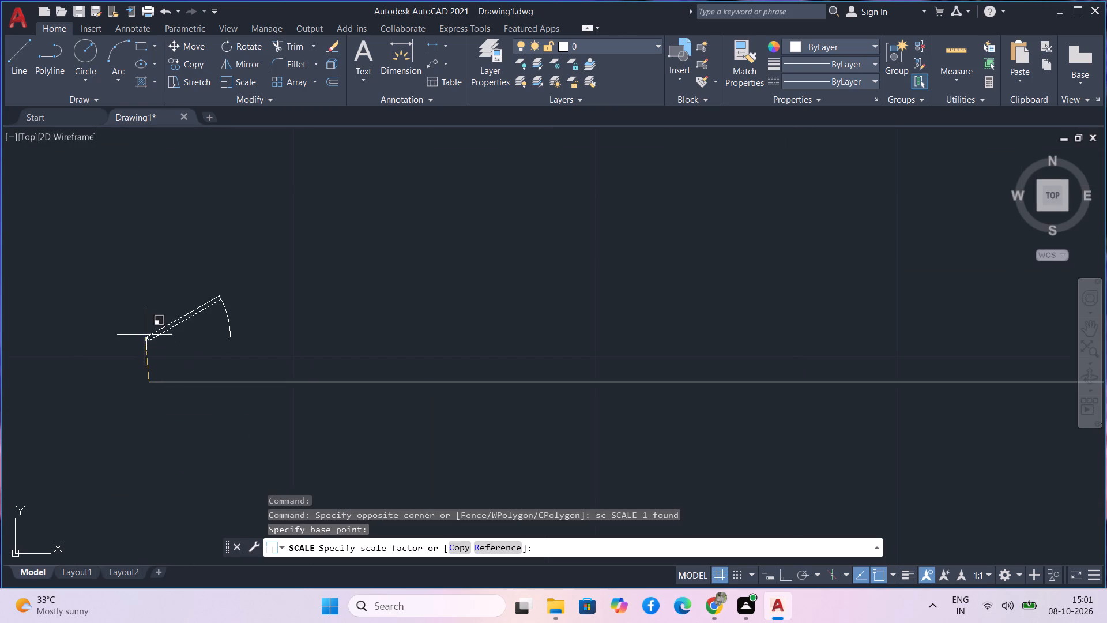
middle_drag(145, 335, 138, 489)
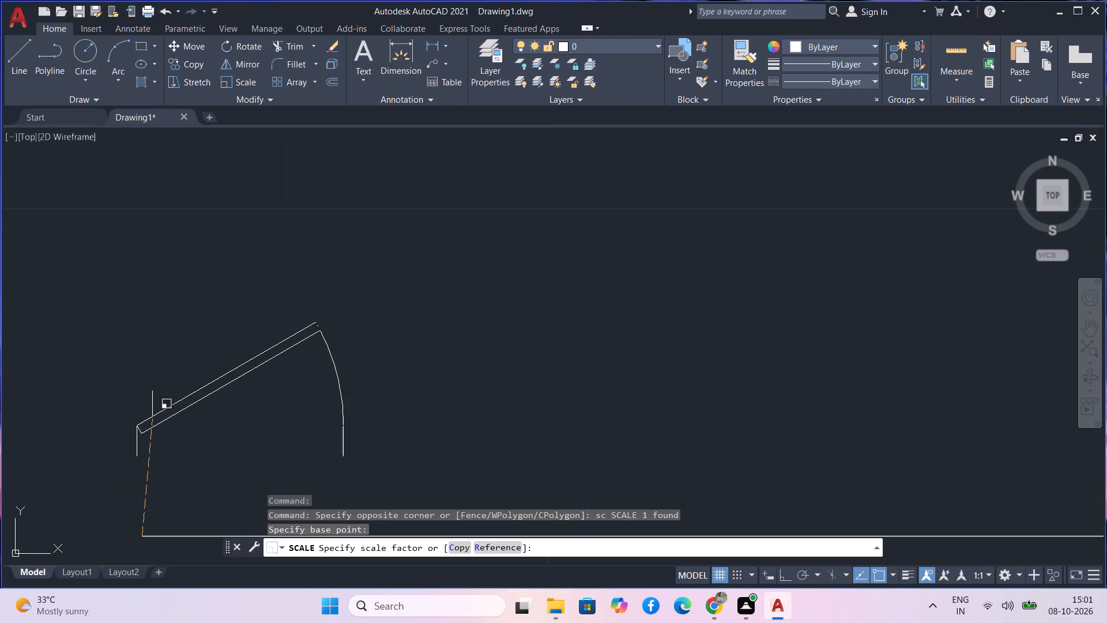
text(r)
key(space)
middle_drag(148, 377, 155, 421)
scroll(155, 421, down, 4)
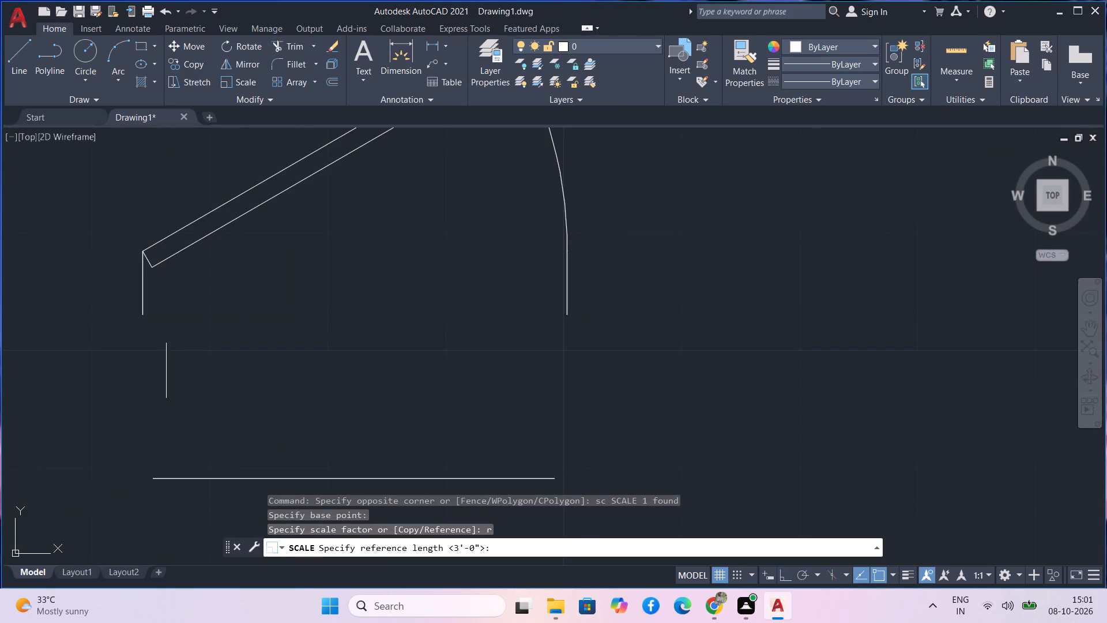
click(141, 316)
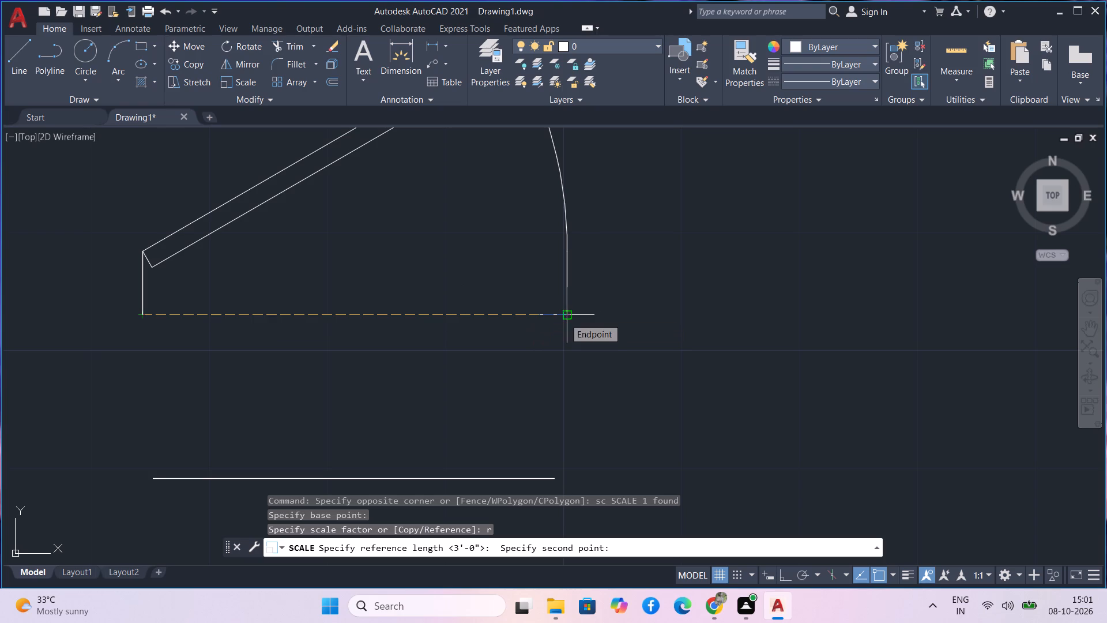
click(564, 318)
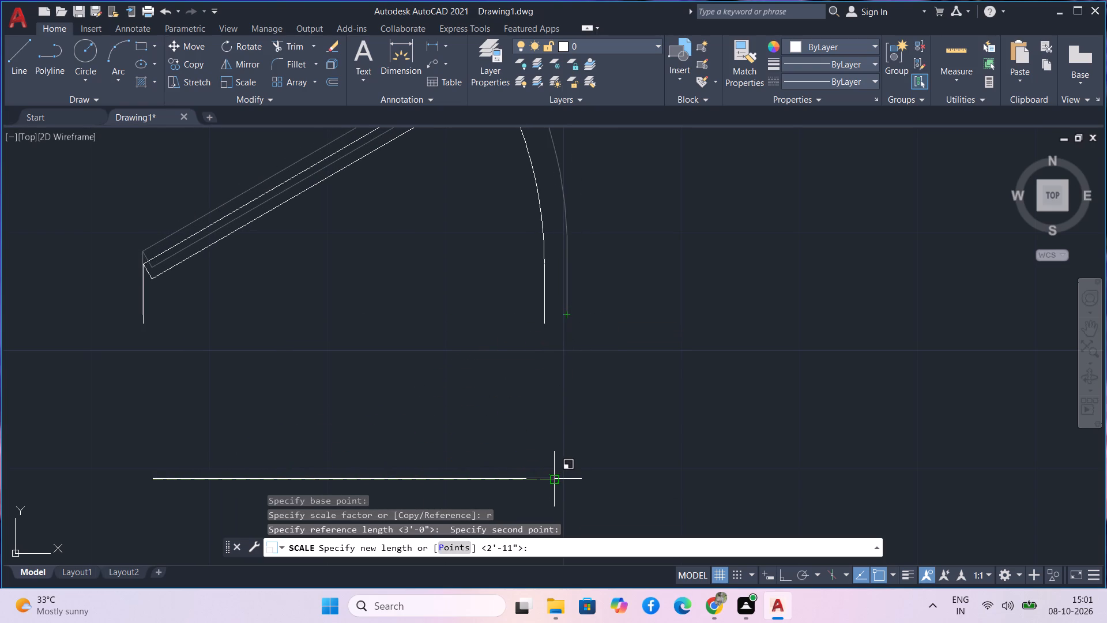
click(551, 476)
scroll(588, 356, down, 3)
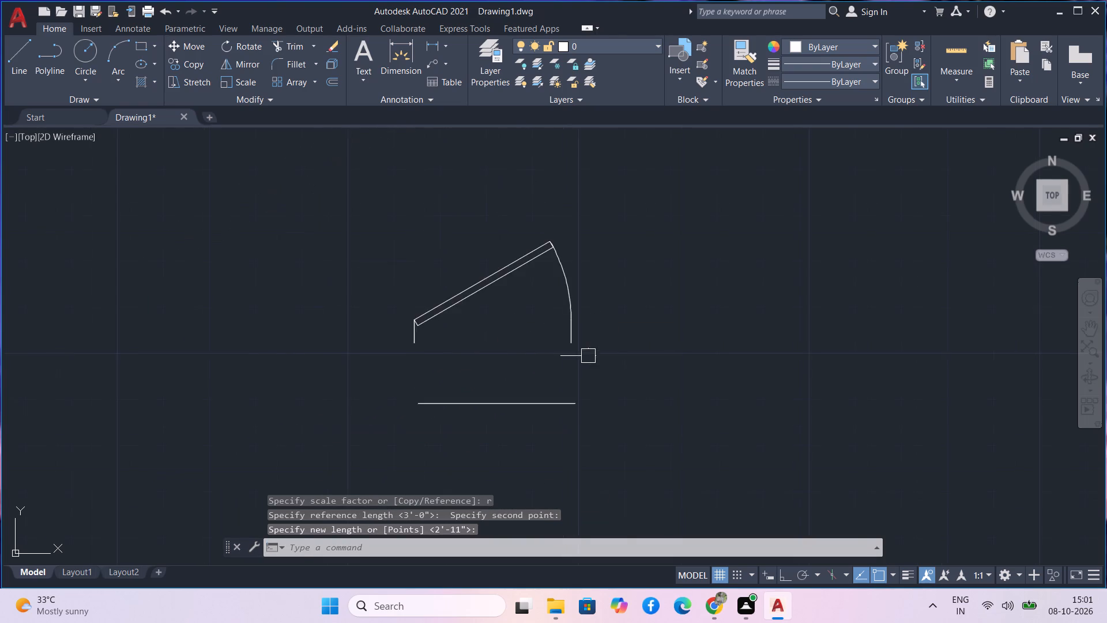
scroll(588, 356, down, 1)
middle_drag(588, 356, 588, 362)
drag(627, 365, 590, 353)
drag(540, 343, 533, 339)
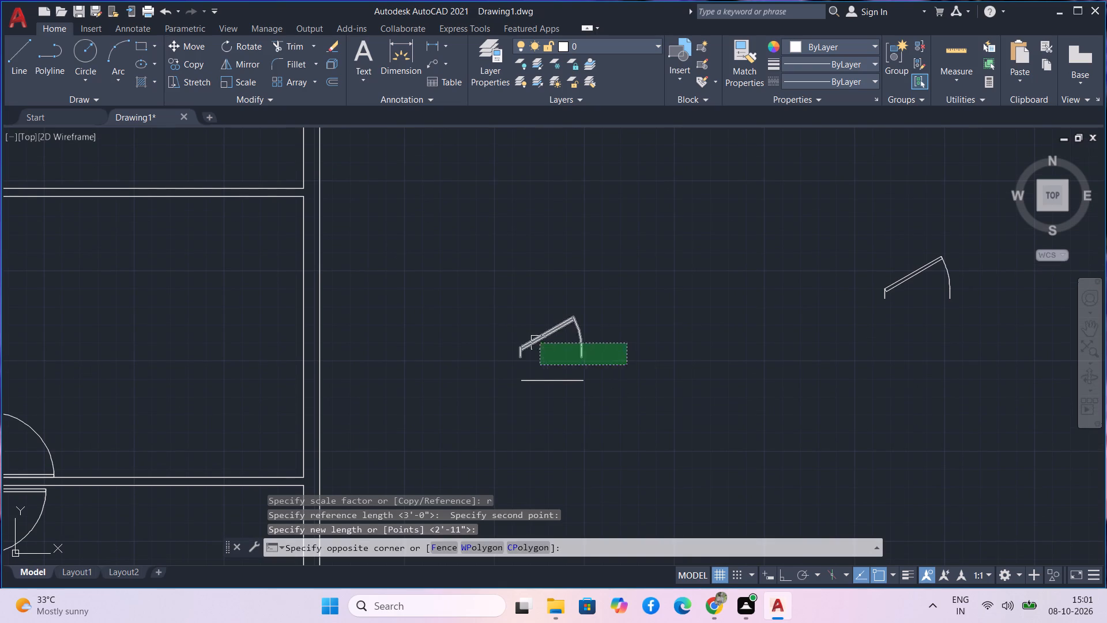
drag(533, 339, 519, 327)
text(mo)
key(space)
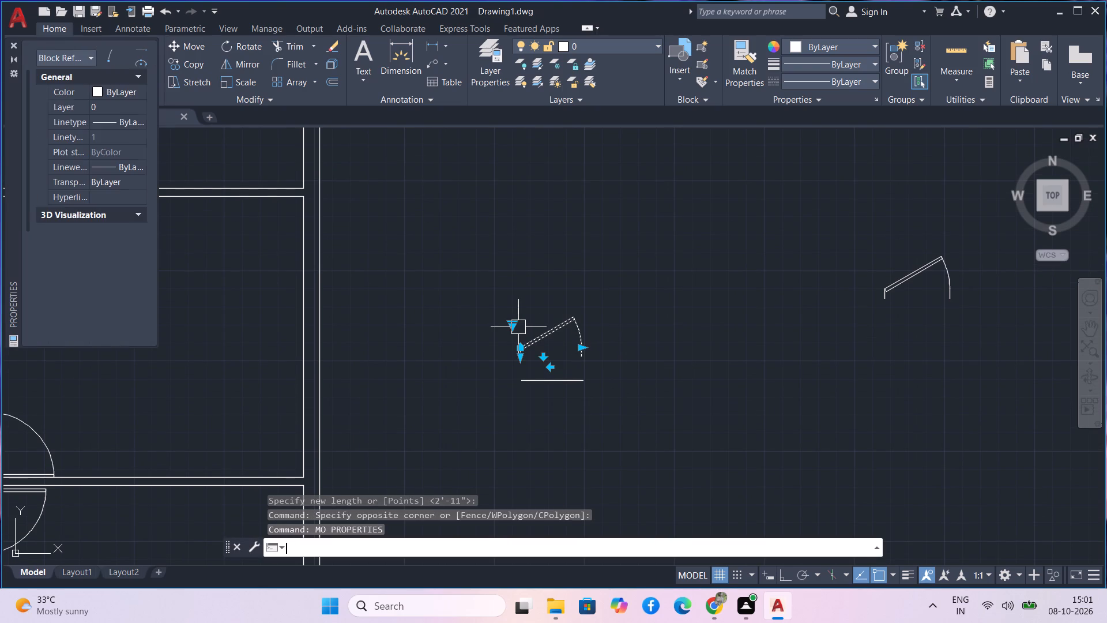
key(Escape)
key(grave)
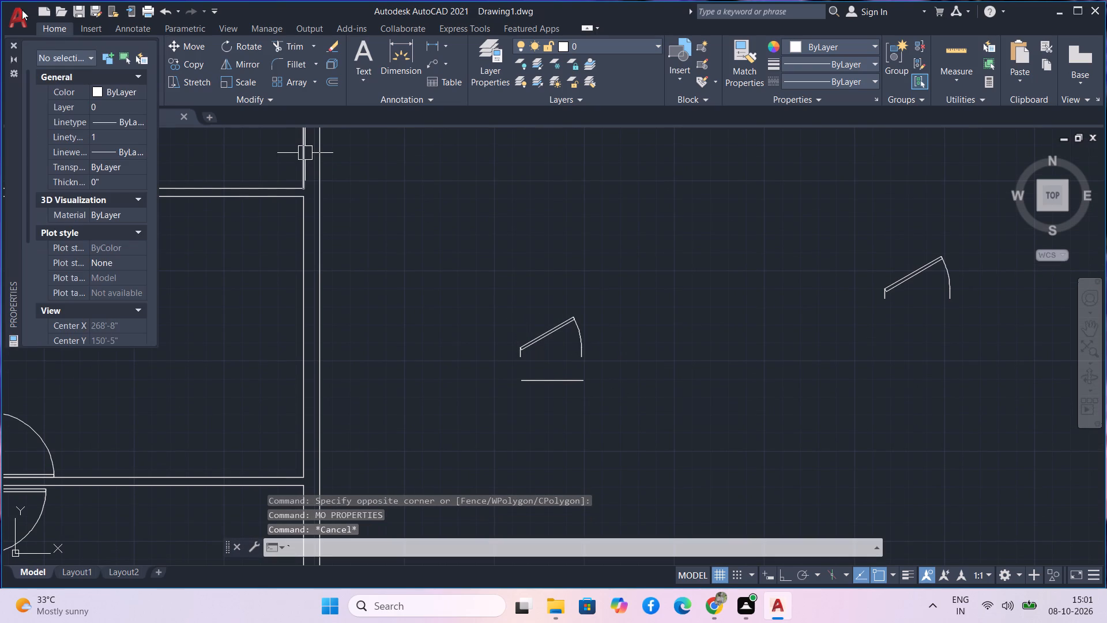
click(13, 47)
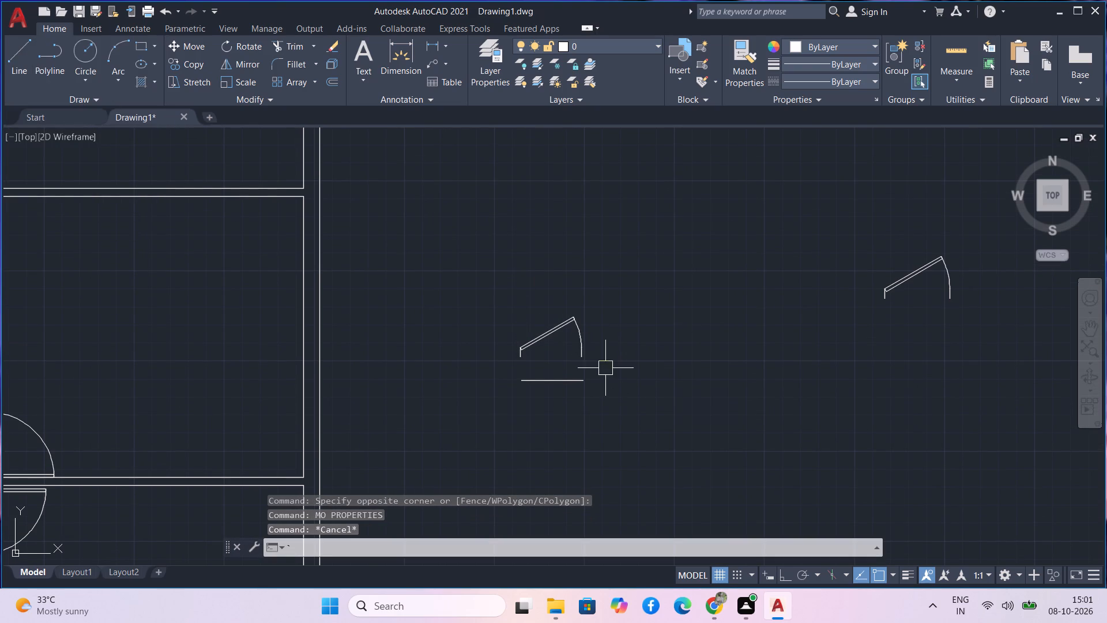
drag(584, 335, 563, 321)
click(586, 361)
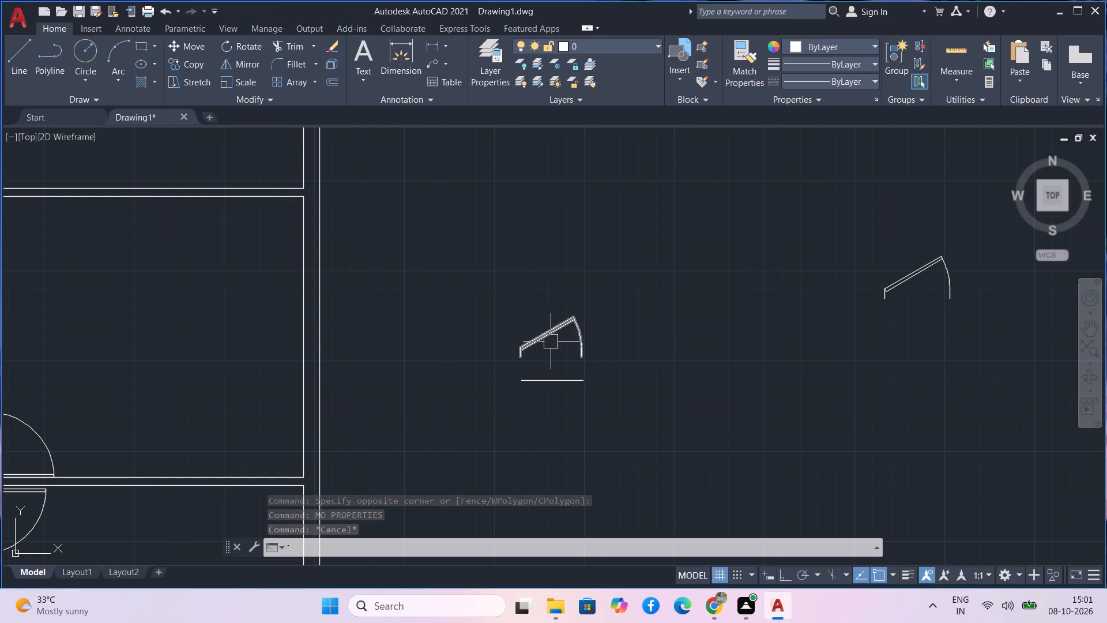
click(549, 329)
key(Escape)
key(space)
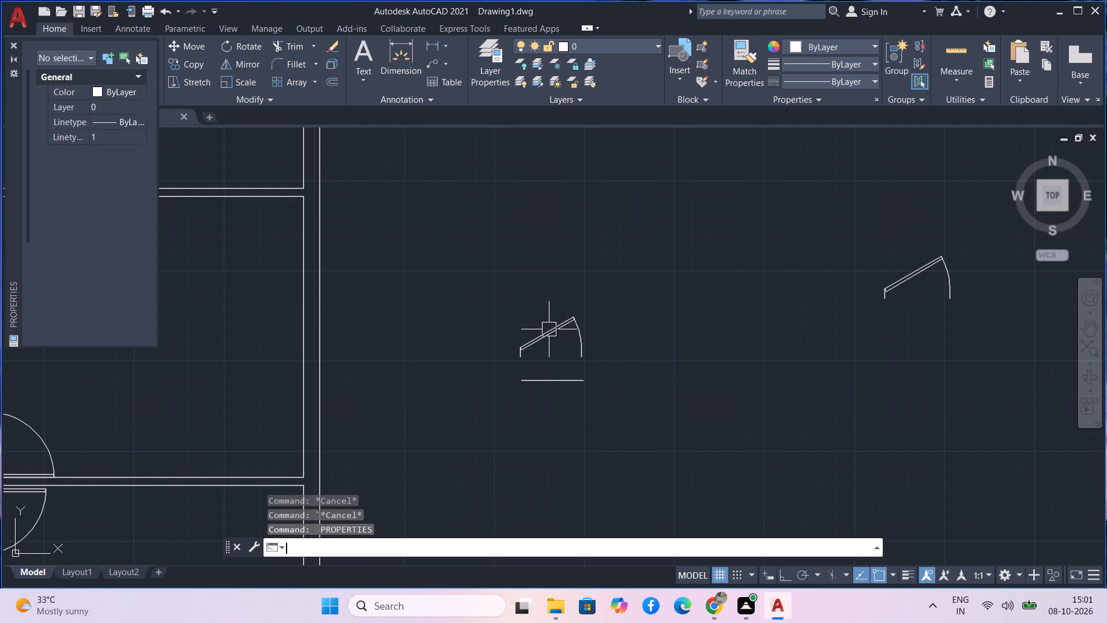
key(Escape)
Move the resized door block by its southwest endpoint to the northeast corner of the narrow jamb between the two south door openings.
drag(636, 363, 609, 351)
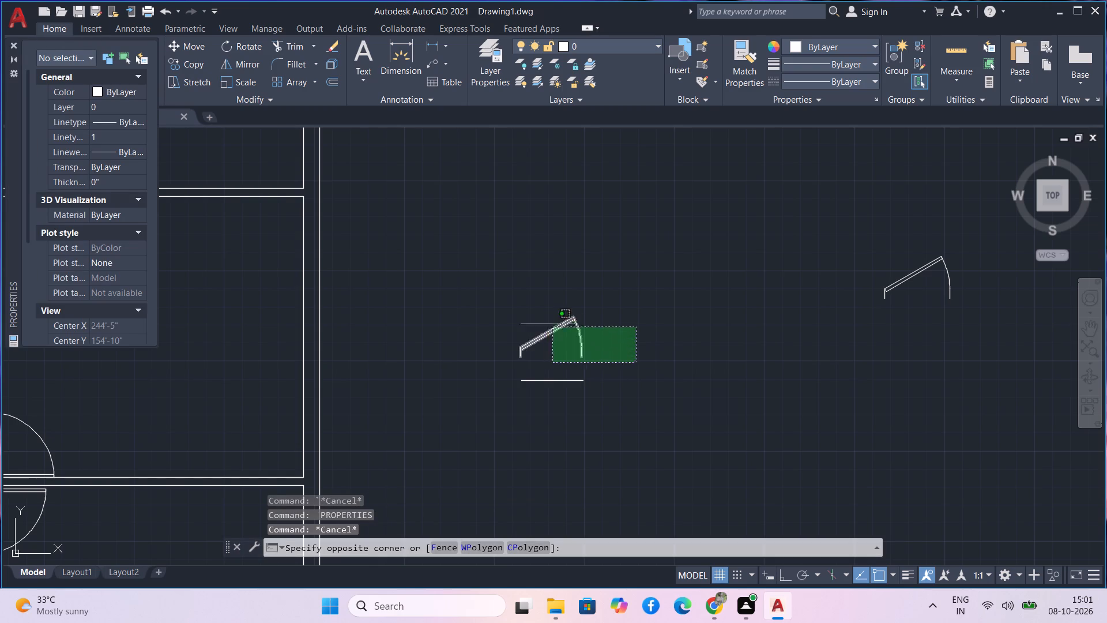
drag(538, 314, 532, 307)
text(m)
key(space)
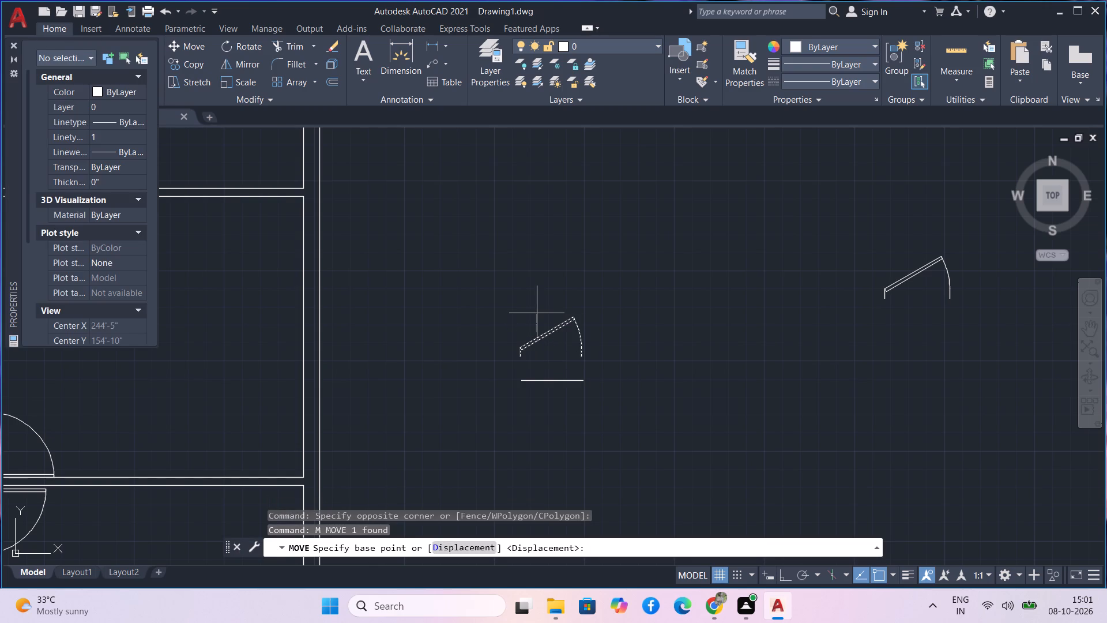
scroll(513, 396, up, 4)
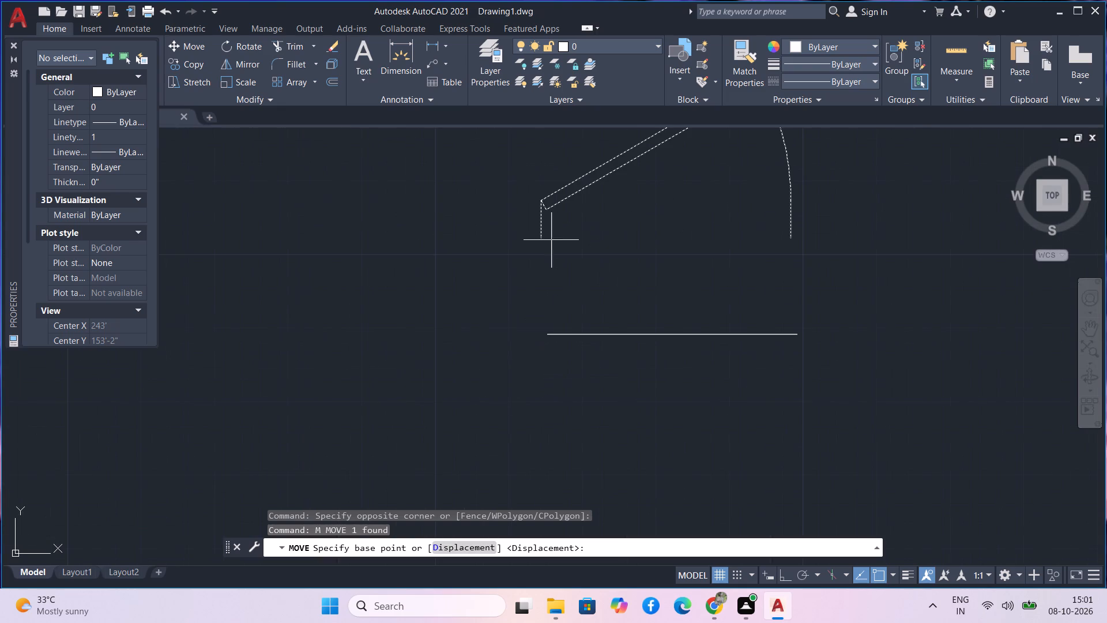
click(542, 237)
scroll(429, 370, down, 3)
scroll(228, 506, down, 1)
middle_drag(228, 506, 341, 396)
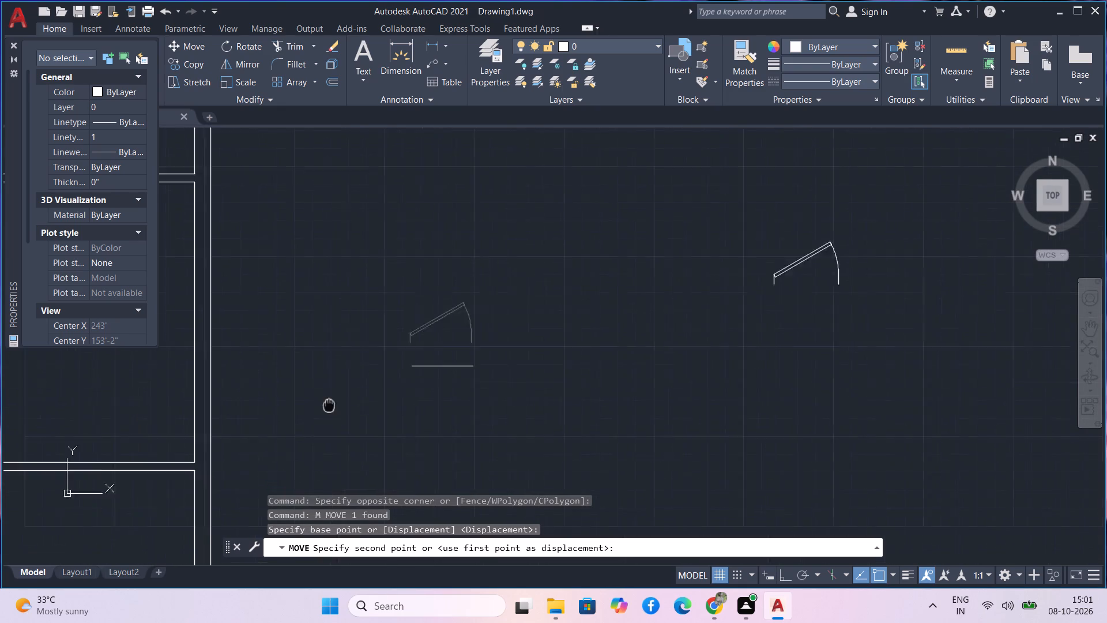
middle_drag(341, 396, 695, 243)
scroll(372, 362, down, 3)
middle_drag(232, 520, 236, 510)
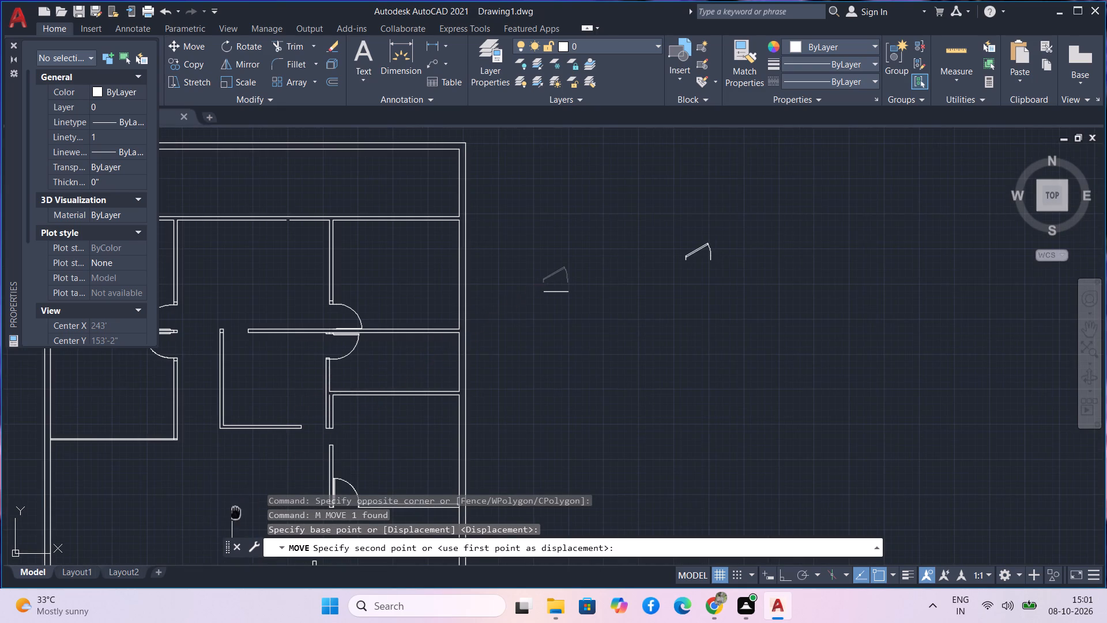
middle_drag(236, 510, 358, 280)
scroll(462, 408, up, 3)
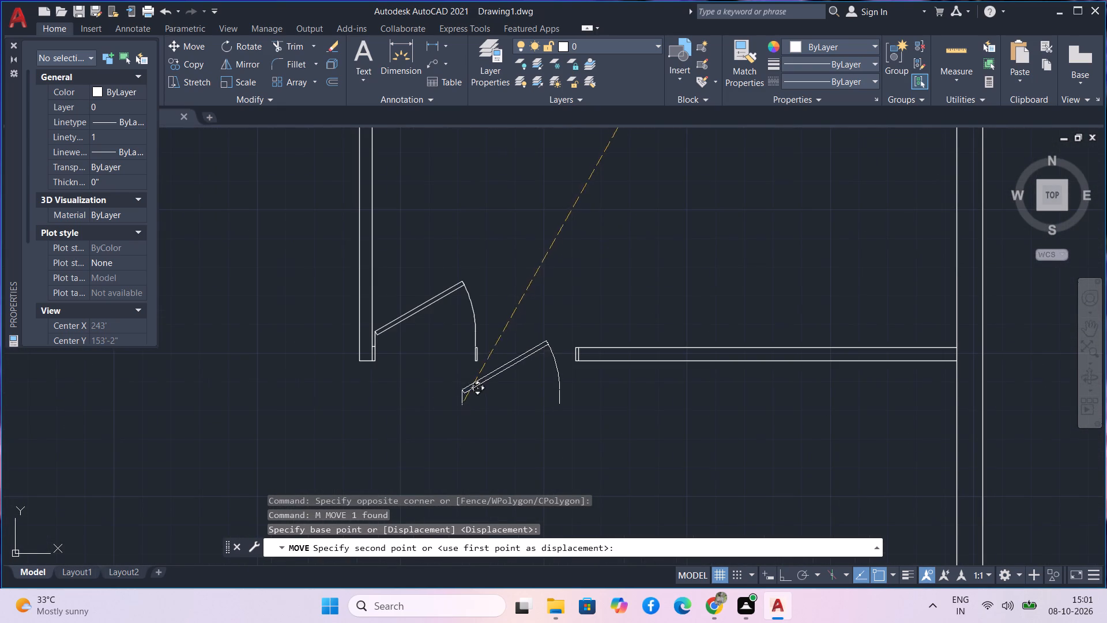
scroll(465, 373, up, 2)
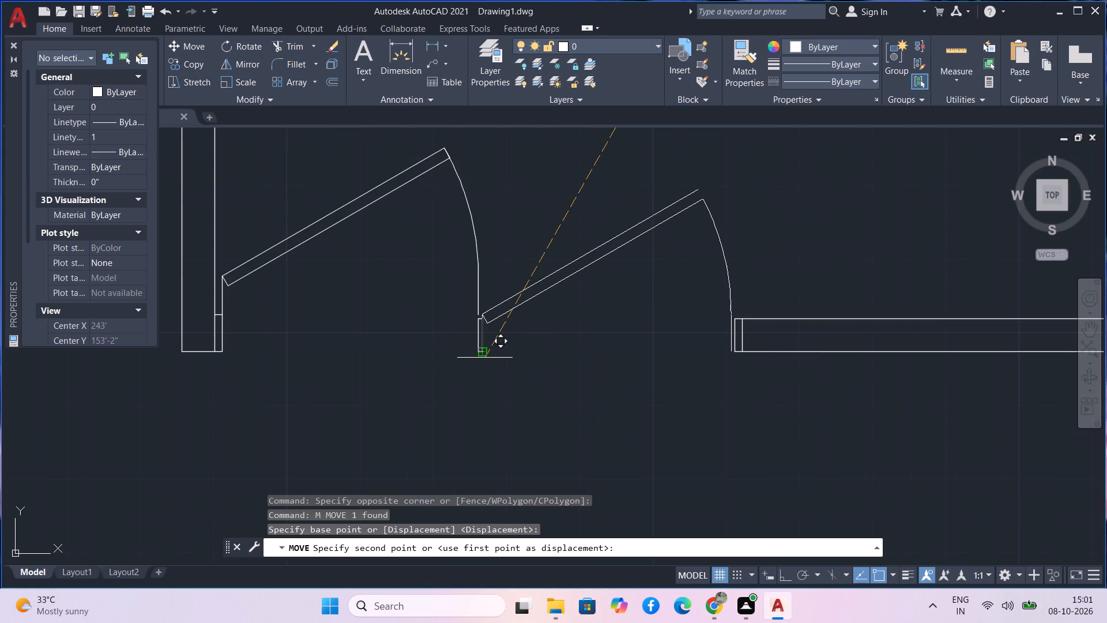
scroll(485, 358, up, 2)
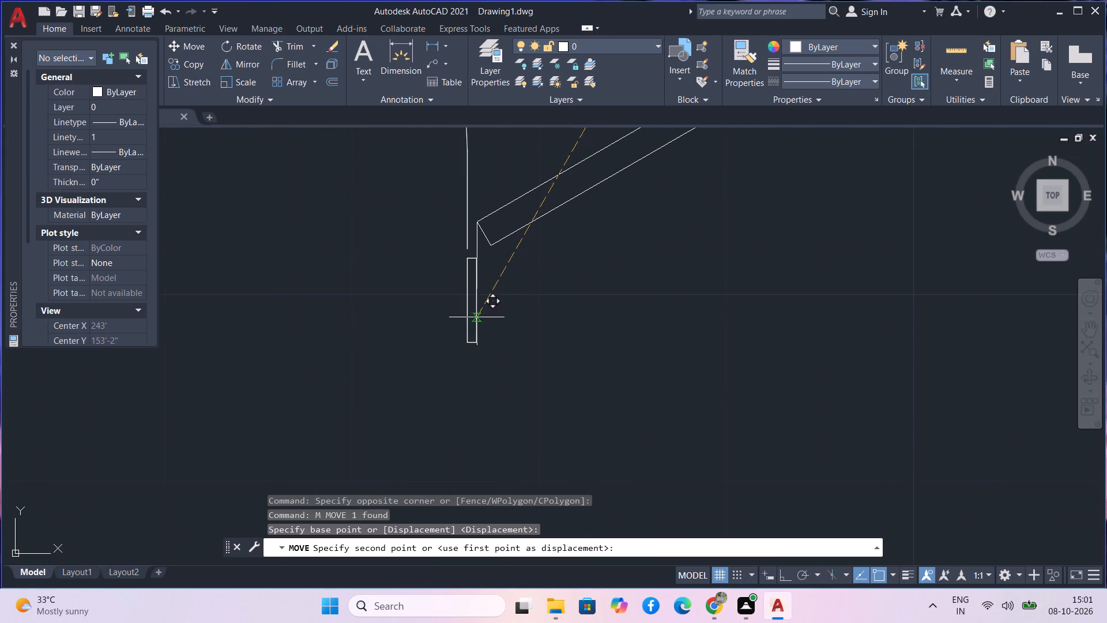
click(479, 255)
key(Escape)
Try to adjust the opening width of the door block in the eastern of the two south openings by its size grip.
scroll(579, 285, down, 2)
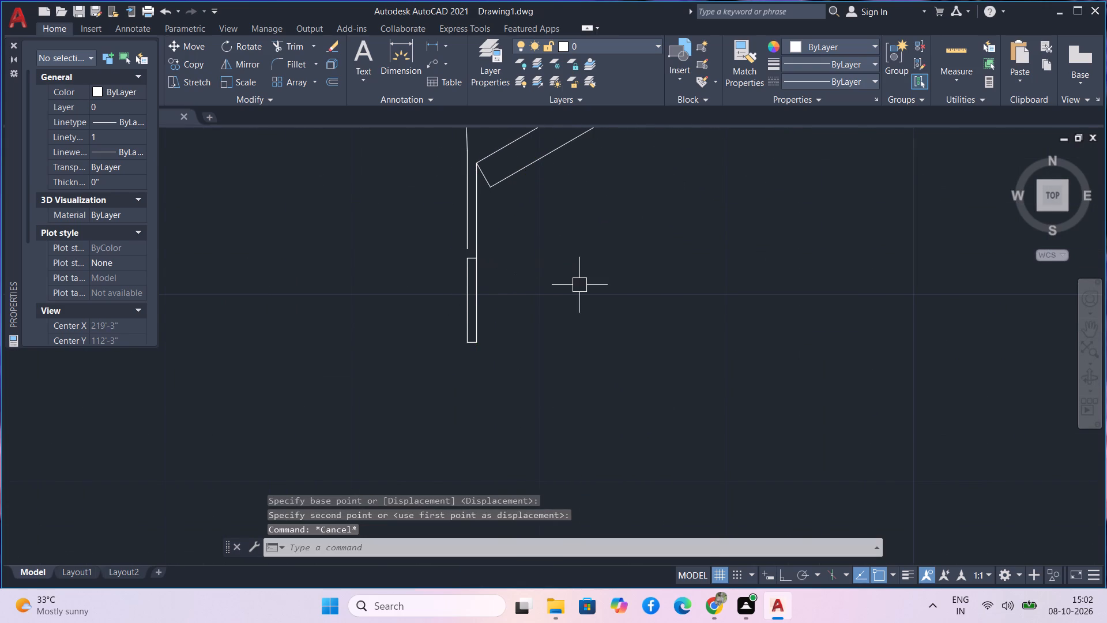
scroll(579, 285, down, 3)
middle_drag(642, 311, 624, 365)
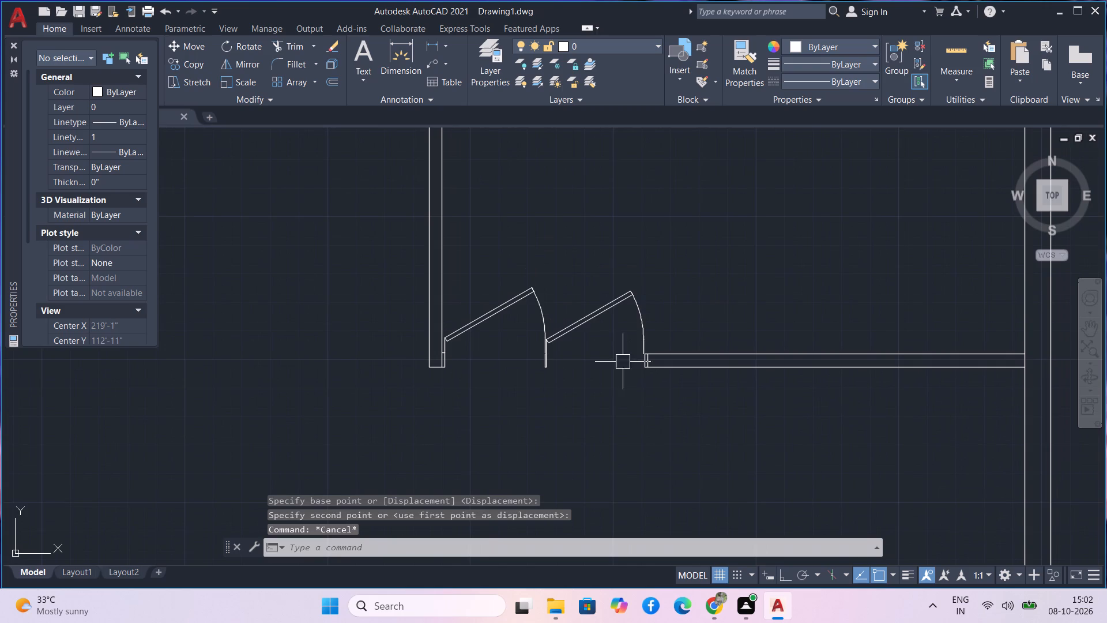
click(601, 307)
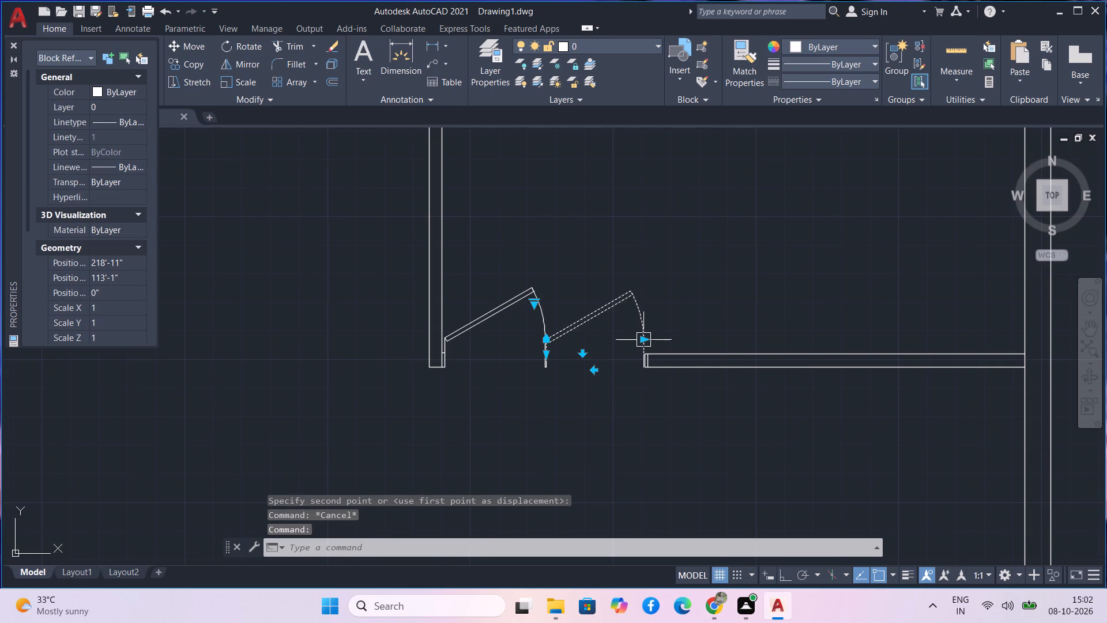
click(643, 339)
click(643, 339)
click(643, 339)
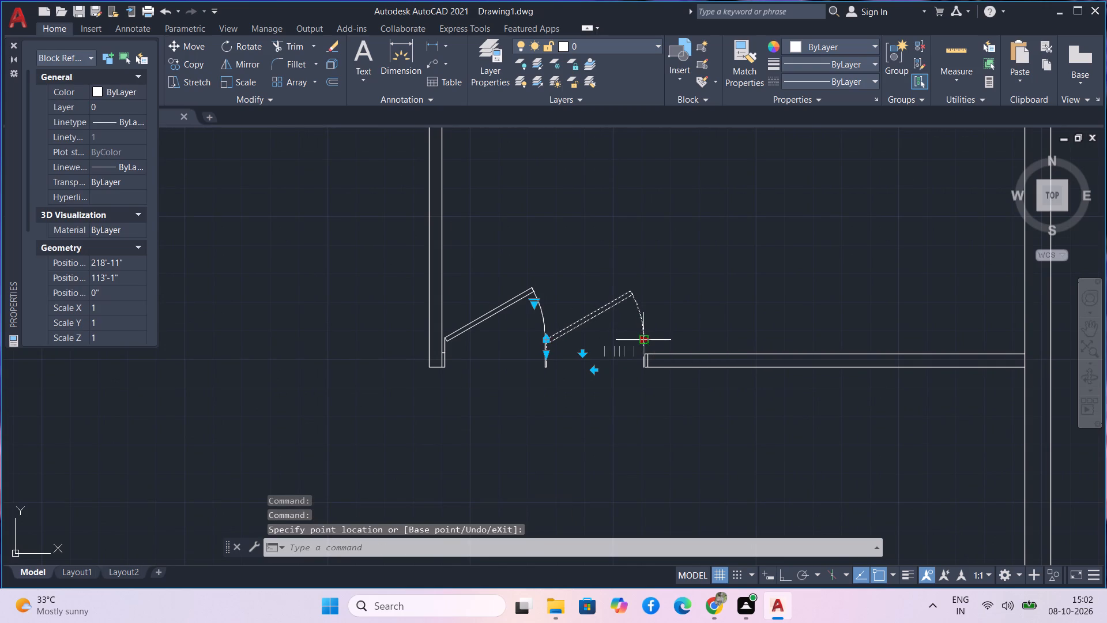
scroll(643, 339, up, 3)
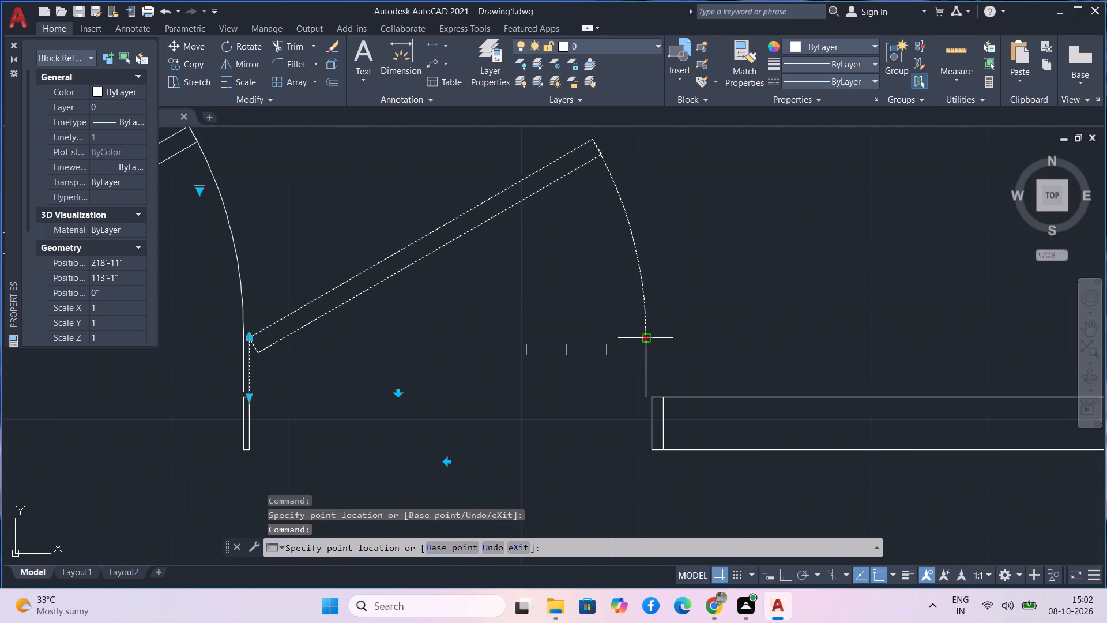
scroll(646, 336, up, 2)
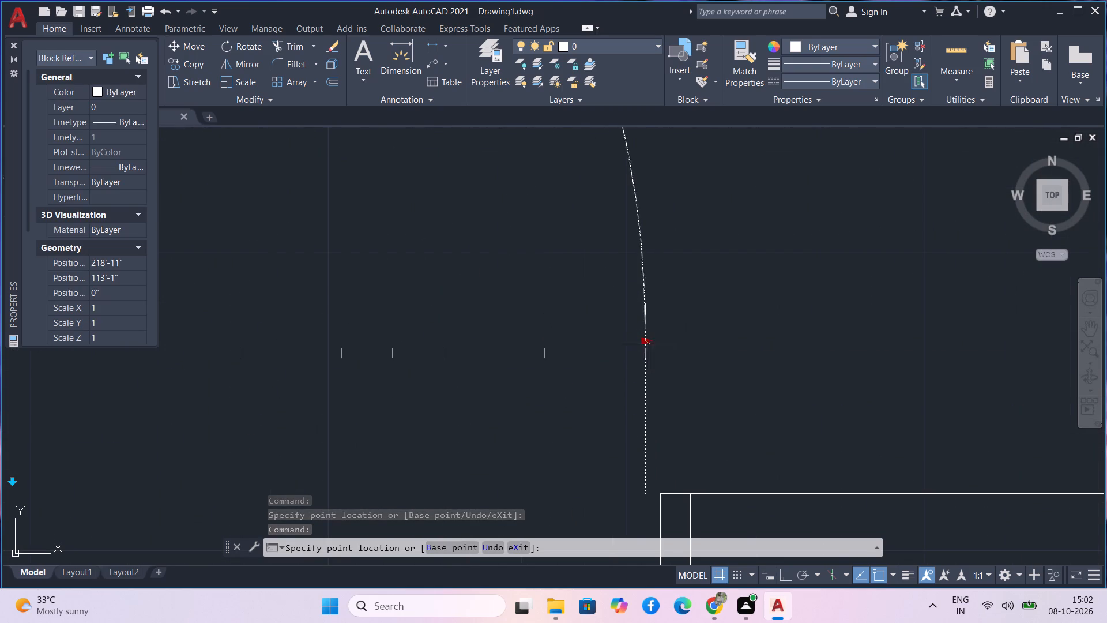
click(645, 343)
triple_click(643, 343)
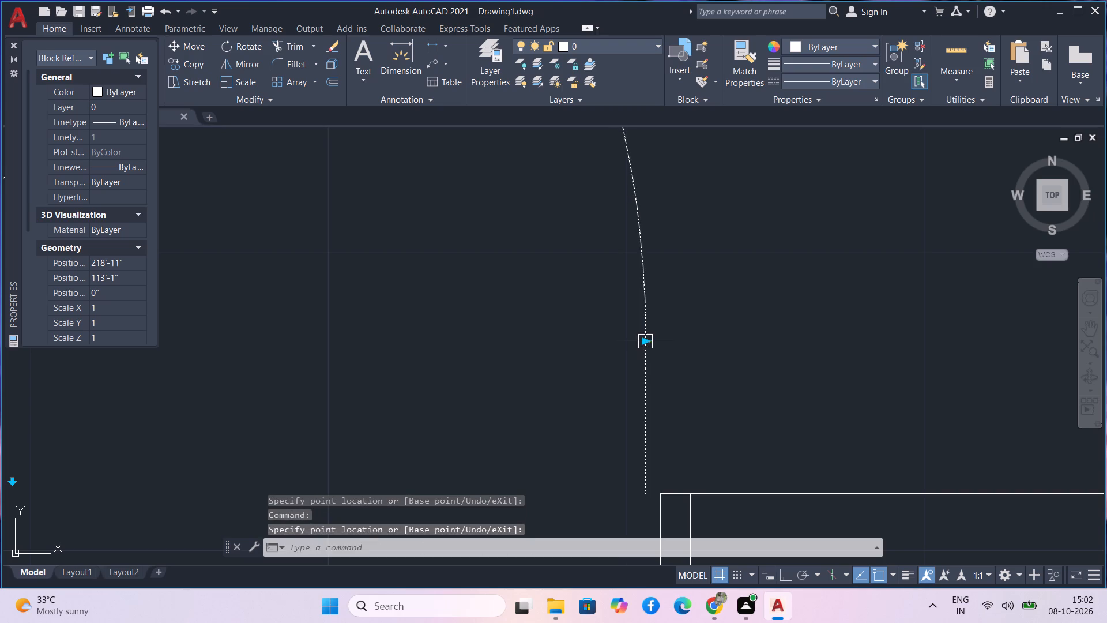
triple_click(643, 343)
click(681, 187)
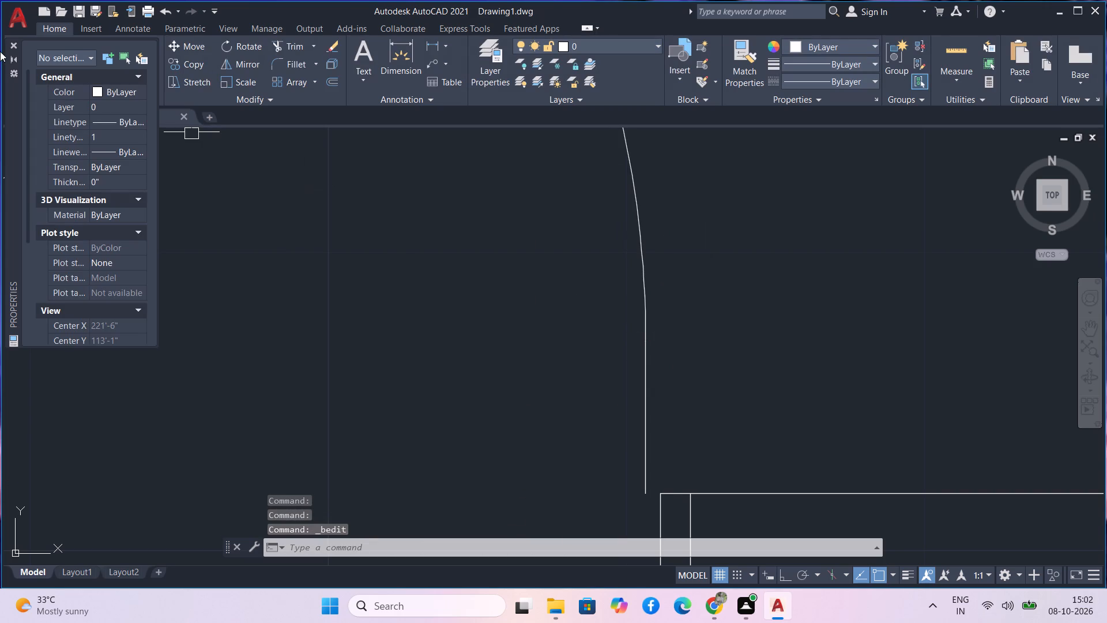
Close the Properties palette.
click(10, 47)
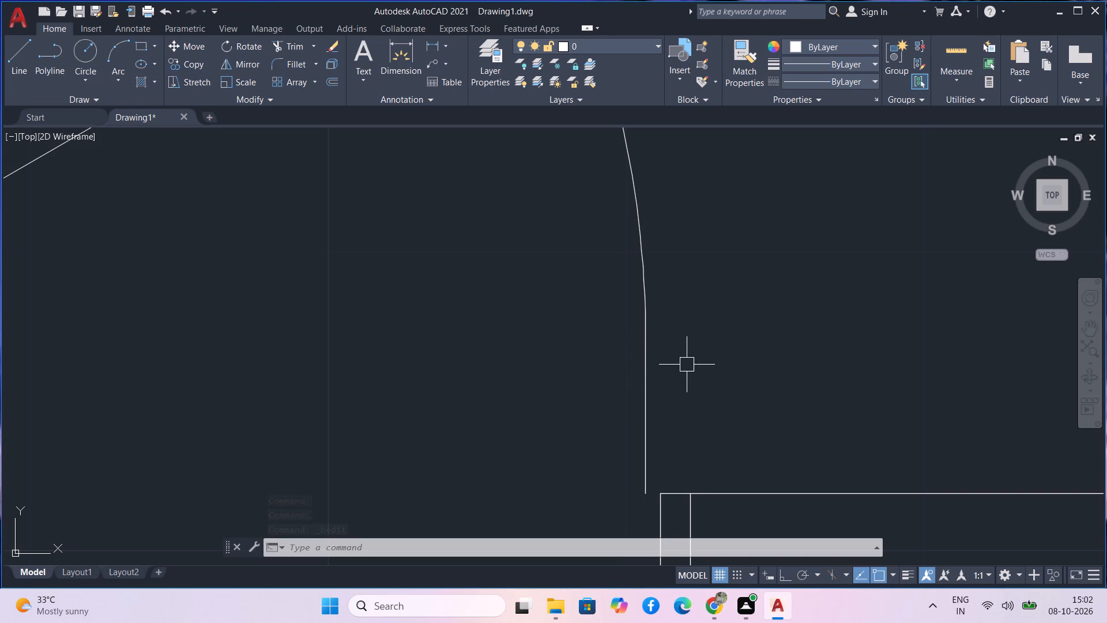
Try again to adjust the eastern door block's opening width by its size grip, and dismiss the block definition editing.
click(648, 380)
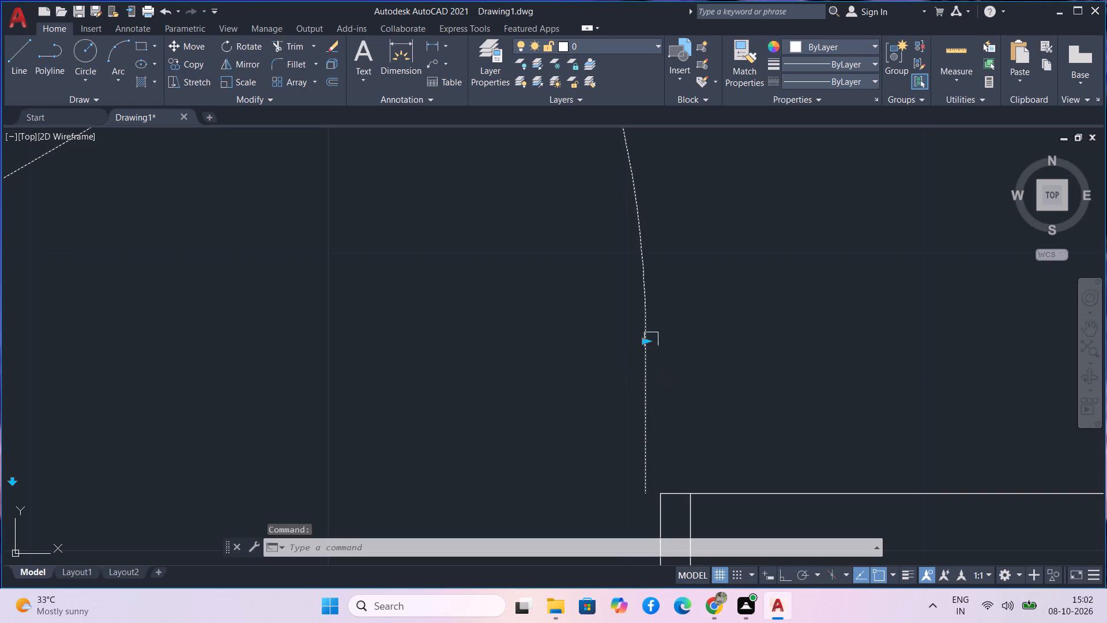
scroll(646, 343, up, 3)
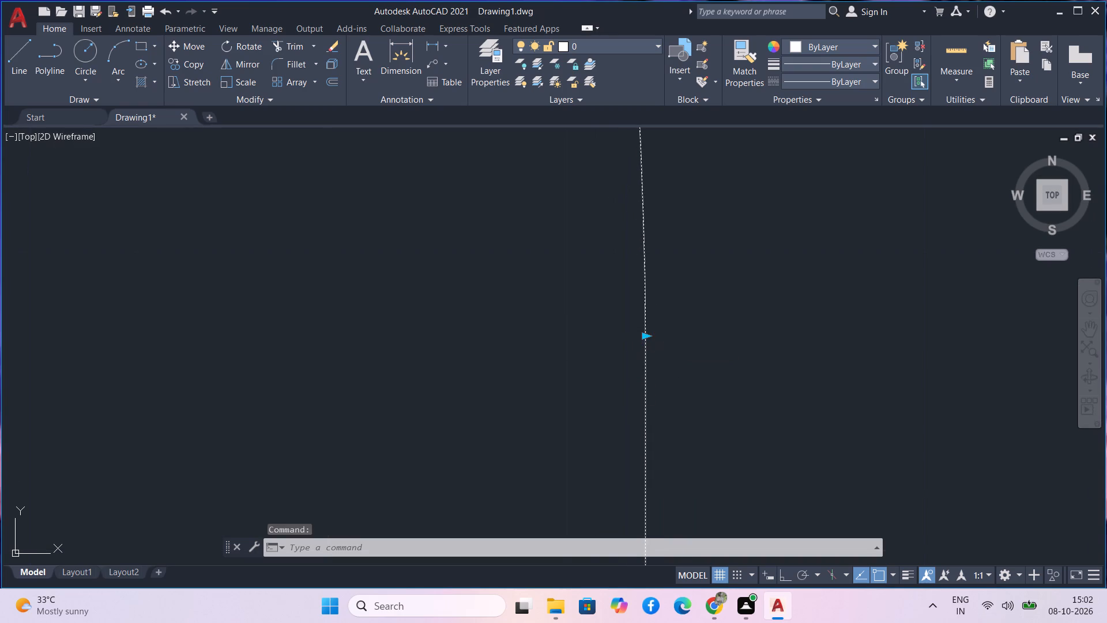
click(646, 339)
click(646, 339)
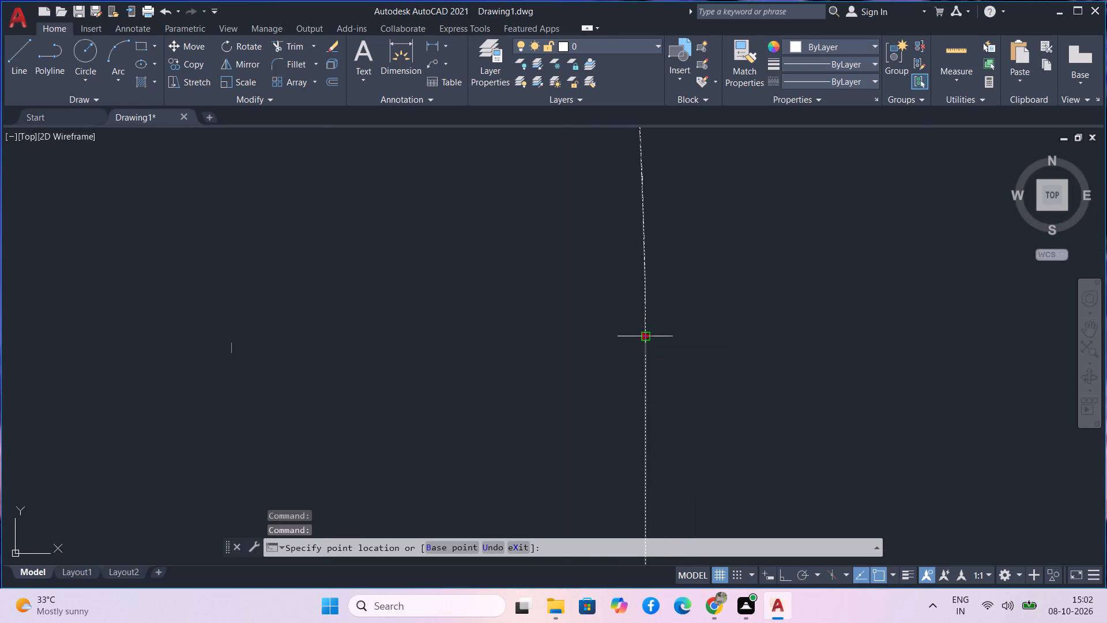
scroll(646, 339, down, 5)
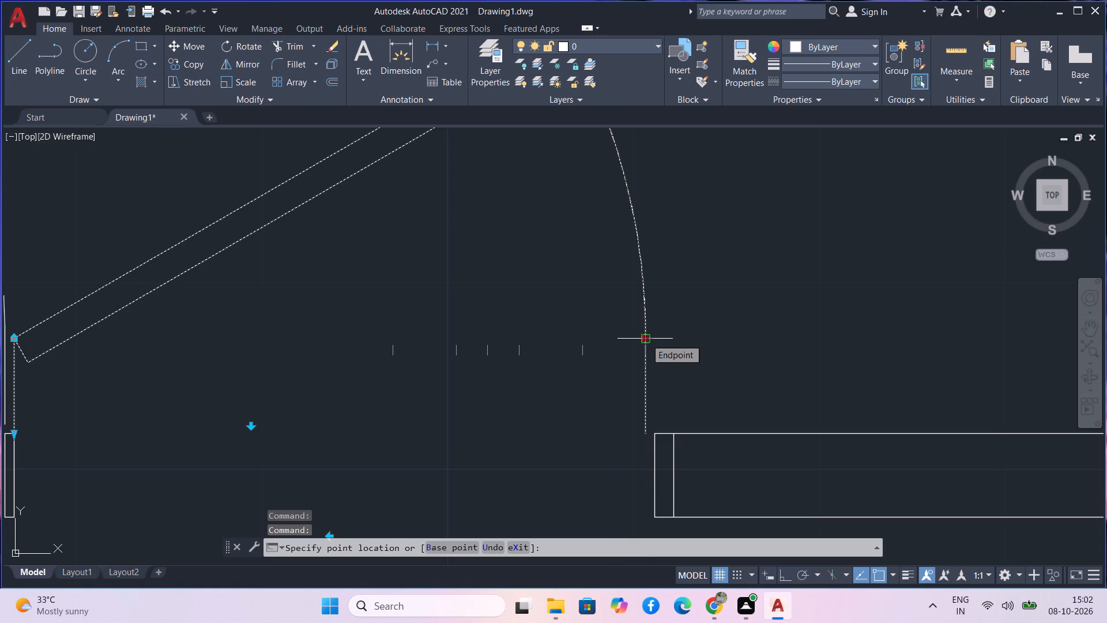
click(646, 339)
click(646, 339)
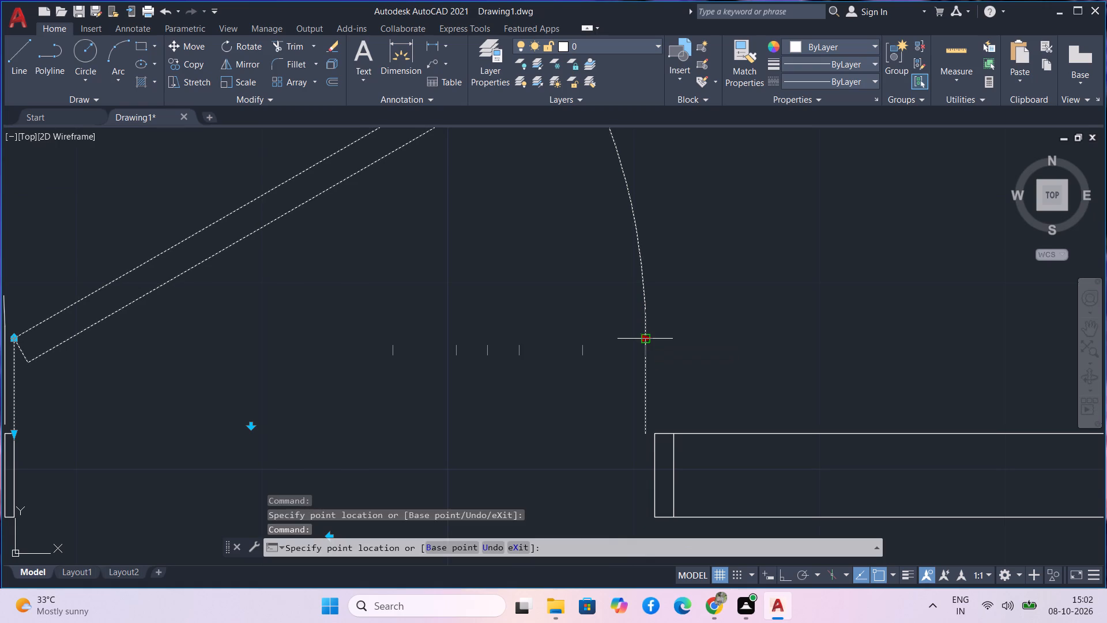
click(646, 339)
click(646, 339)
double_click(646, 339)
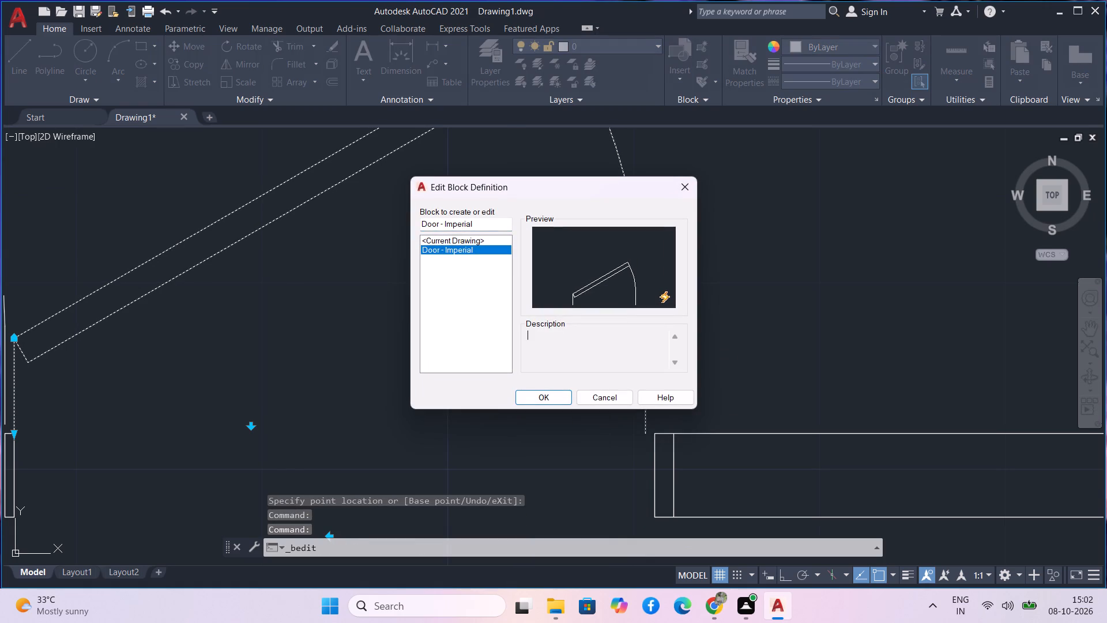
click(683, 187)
Flip the eastern door block horizontally so that its hinge is on the east side of its opening.
scroll(546, 412, down, 2)
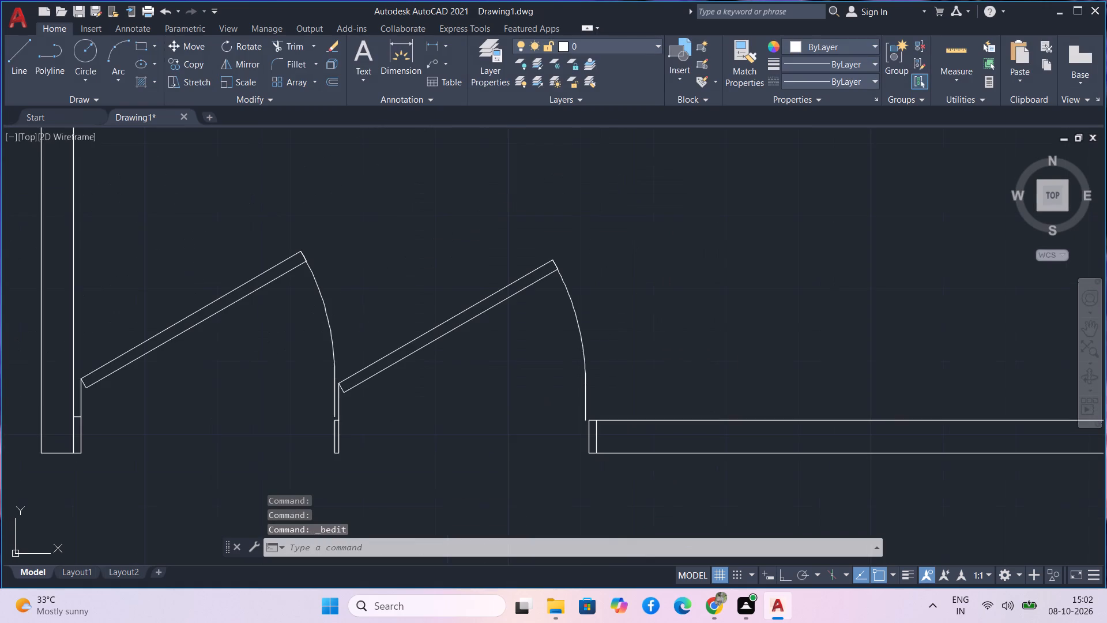
middle_drag(529, 411, 573, 416)
click(542, 305)
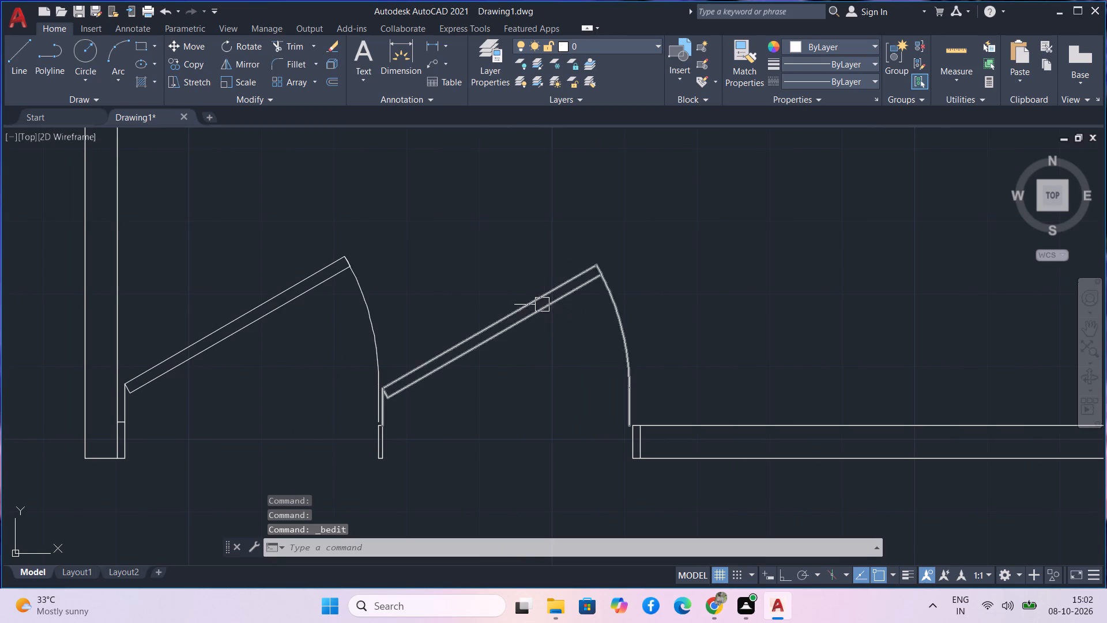
click(503, 464)
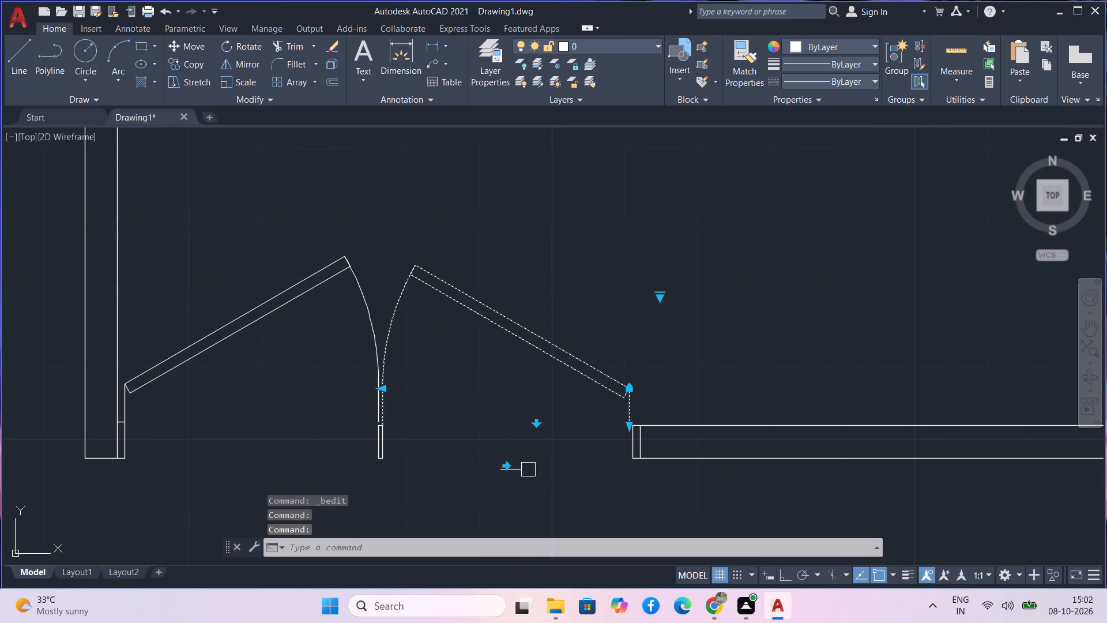
key(Escape)
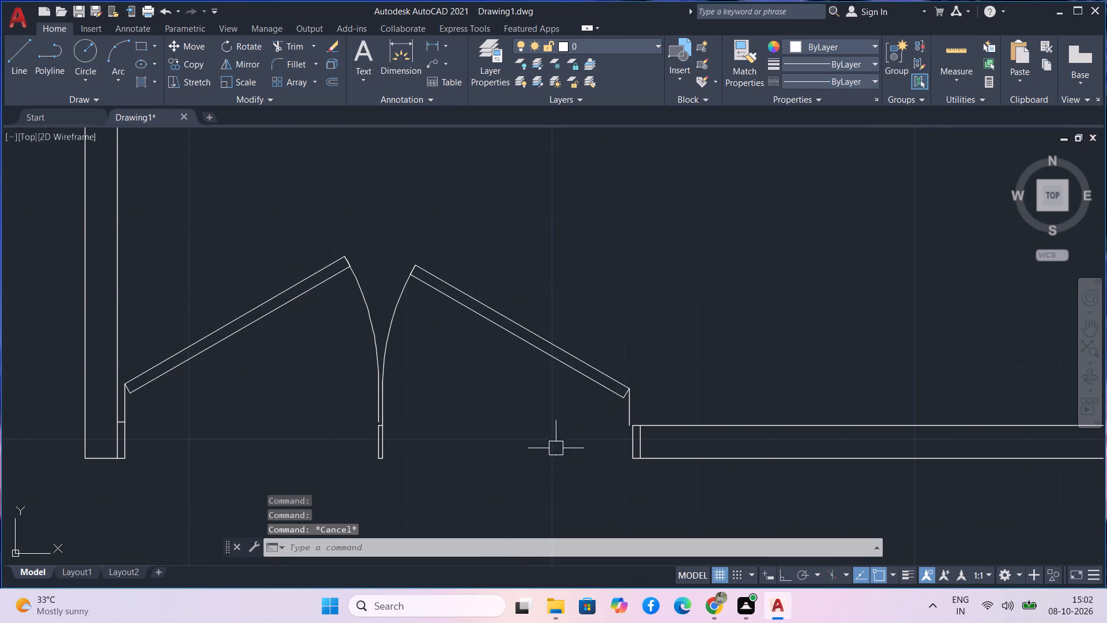
Move the flipped door block by its southeast endpoint to the northwest corner of the opening's east jamb.
click(616, 388)
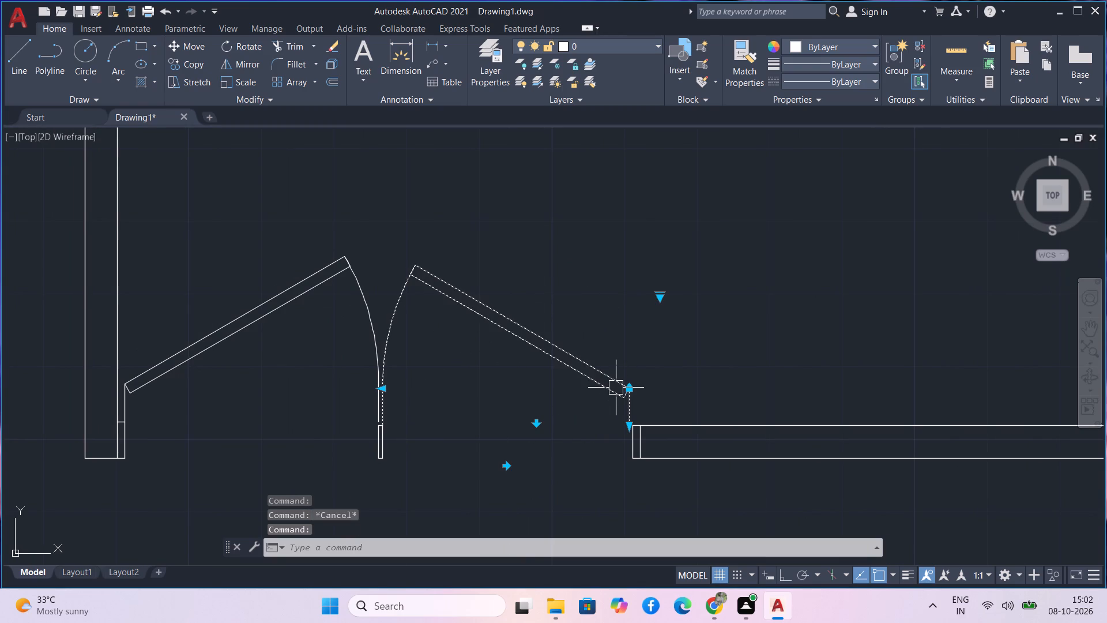
text(m)
key(space)
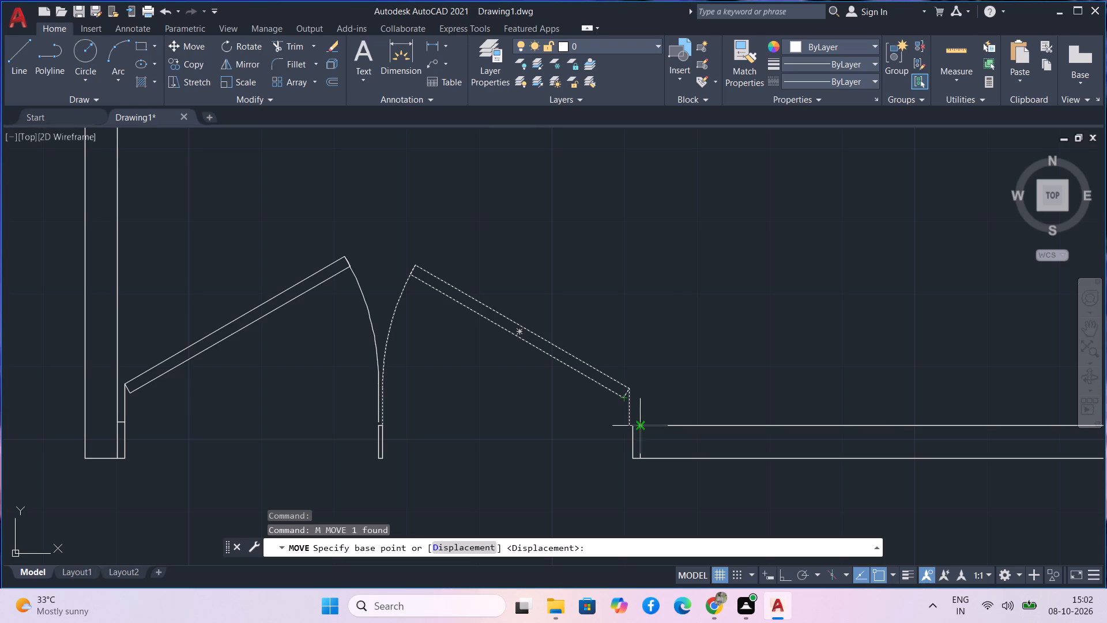
scroll(626, 427, up, 3)
click(642, 423)
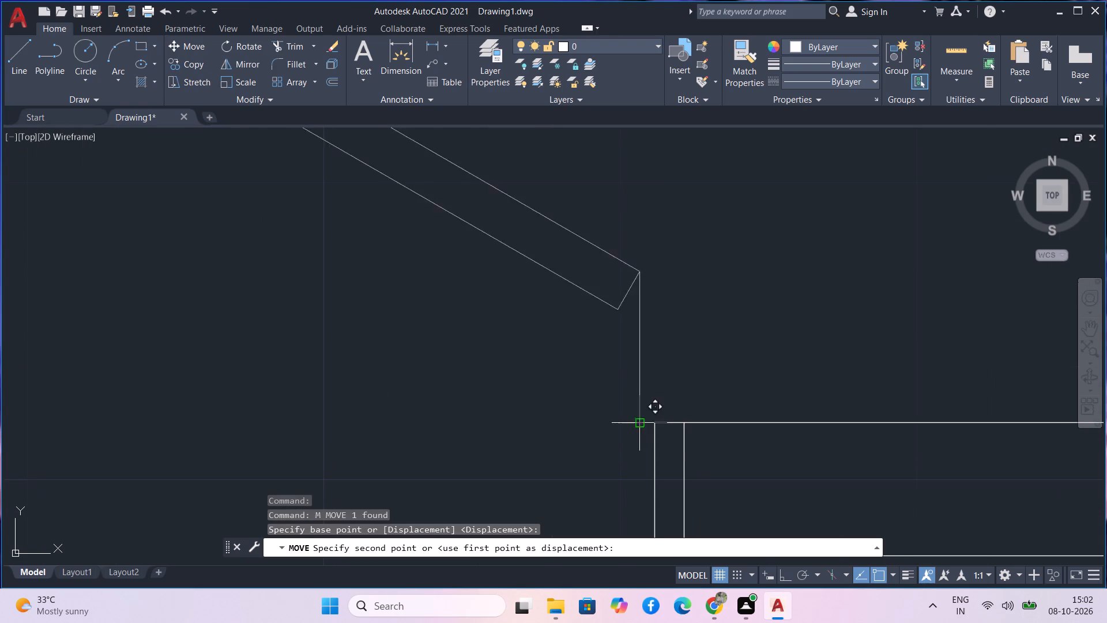
click(653, 430)
key(Escape)
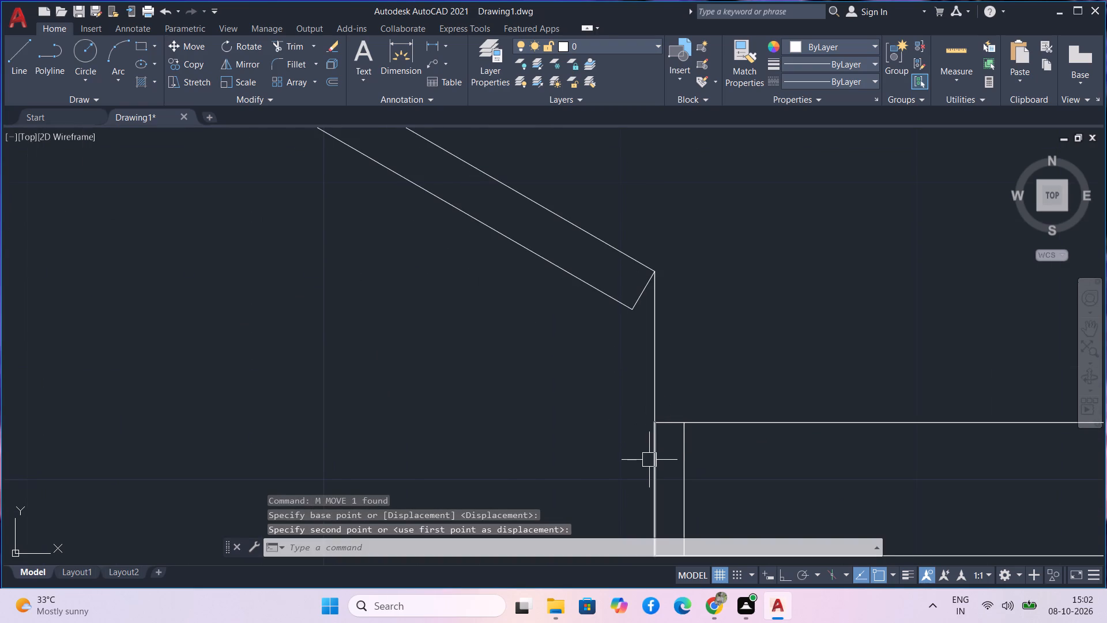
Examine how both door blocks meet the narrow jamb between the two south openings and the jamb of the west wall.
scroll(649, 460, down, 3)
middle_drag(462, 453, 491, 454)
scroll(462, 453, down, 1)
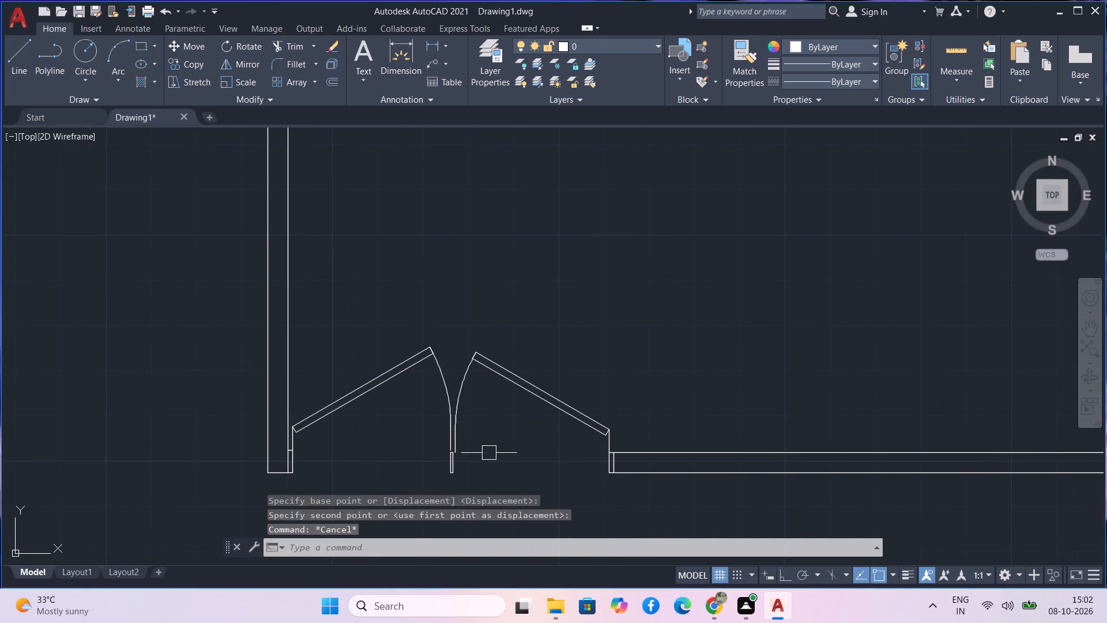
scroll(469, 456, up, 4)
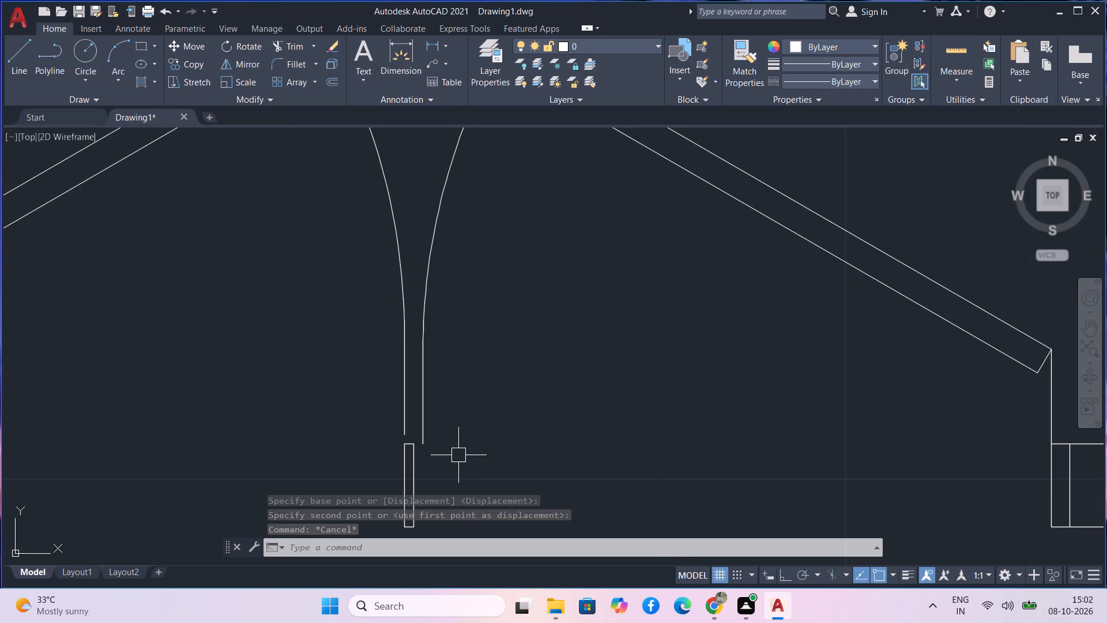
middle_click(443, 451)
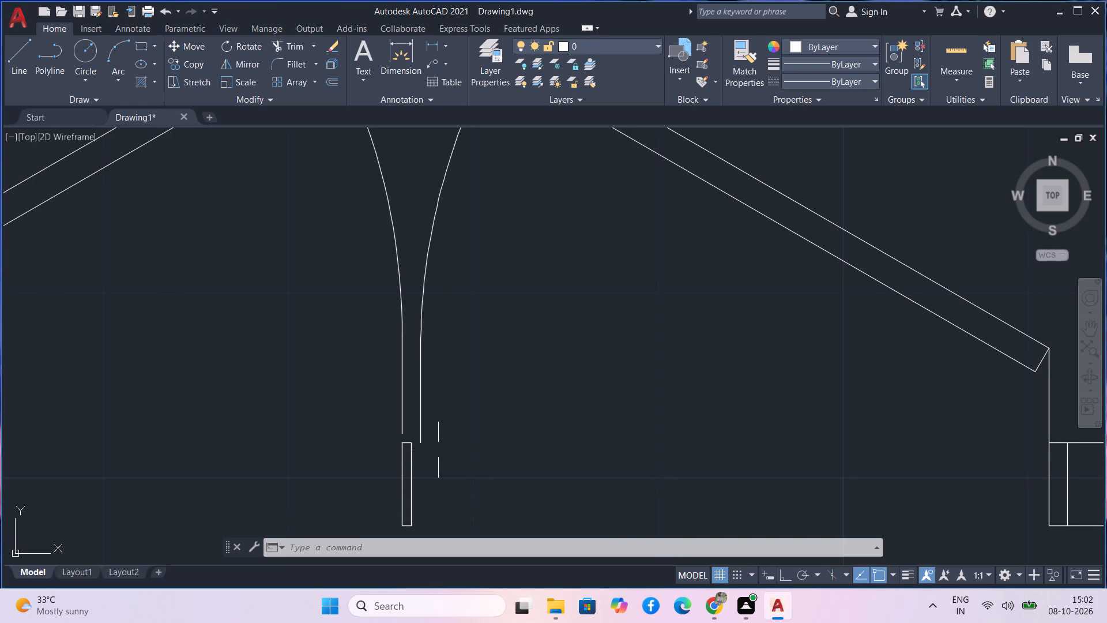
middle_drag(436, 461, 437, 453)
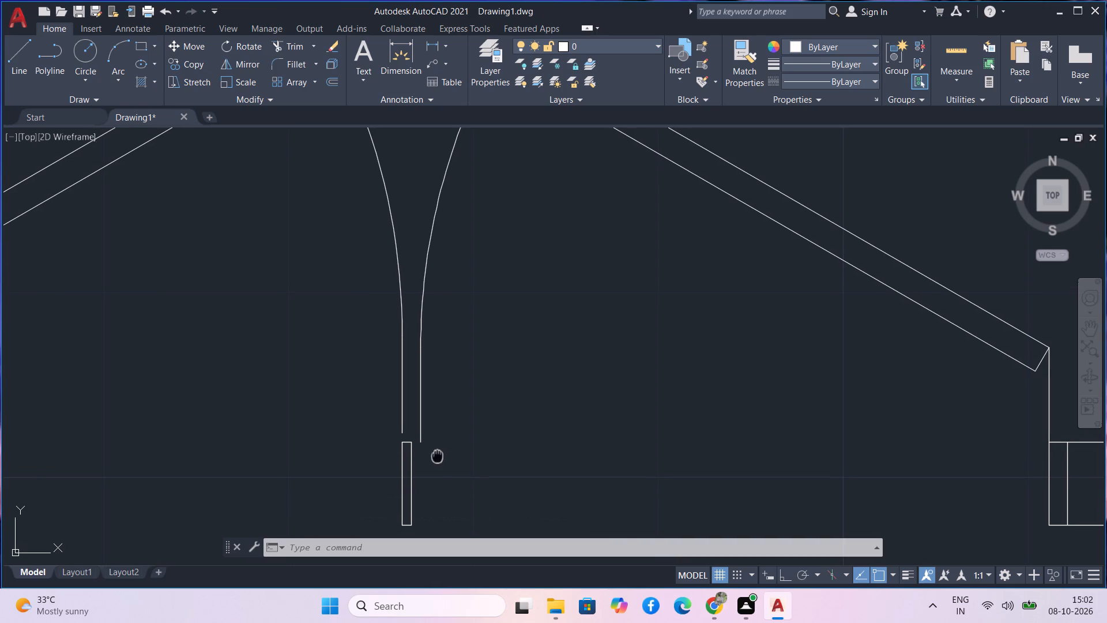
middle_drag(437, 453, 436, 447)
scroll(432, 450, up, 2)
middle_drag(433, 439, 435, 392)
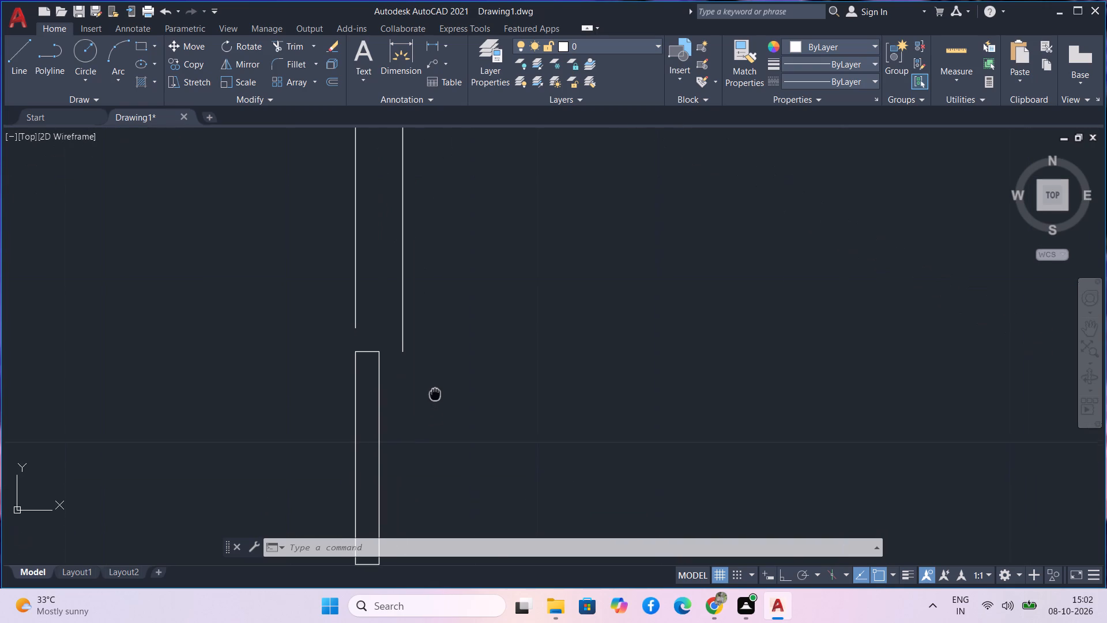
middle_drag(435, 392, 435, 392)
scroll(306, 386, down, 2)
middle_drag(306, 385, 381, 402)
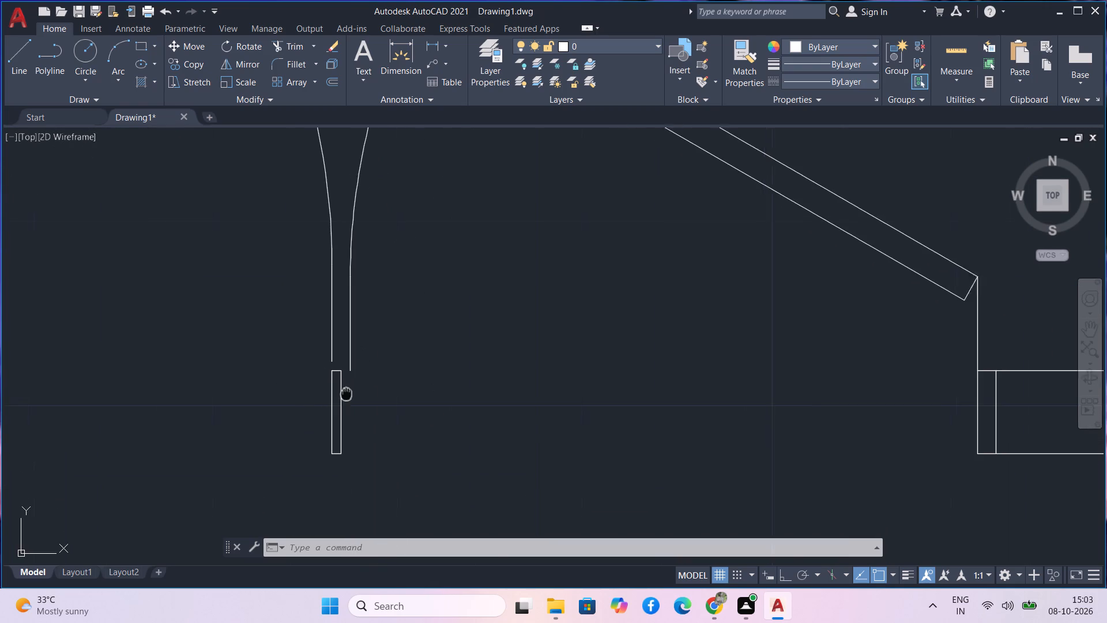
middle_drag(381, 402, 551, 407)
middle_drag(256, 375, 427, 371)
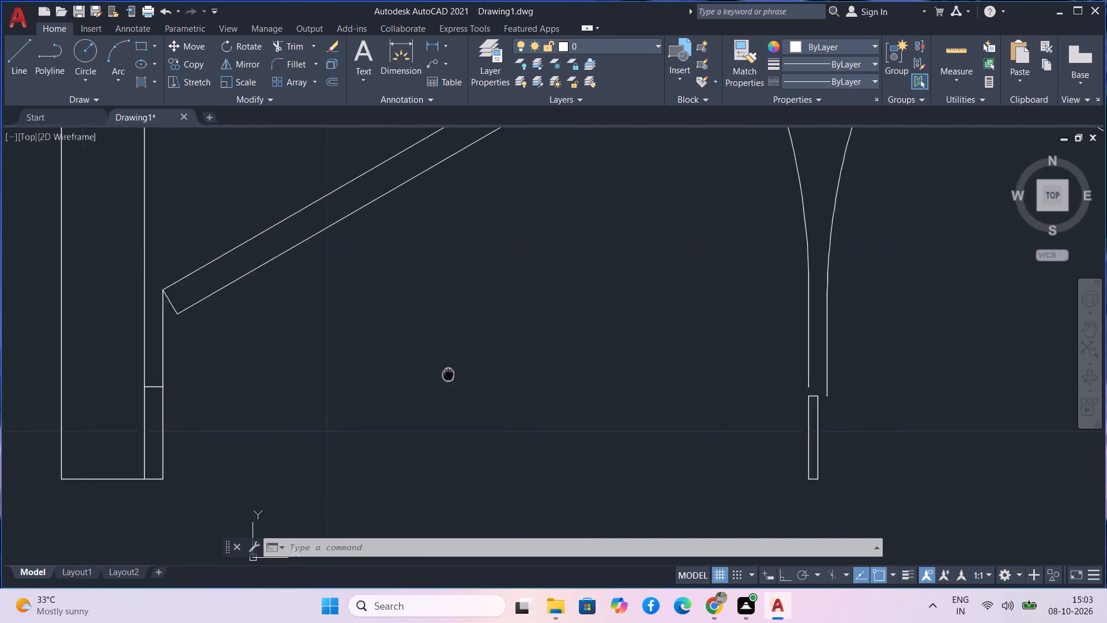
middle_drag(427, 371, 381, 363)
scroll(830, 406, down, 1)
middle_drag(830, 406, 707, 403)
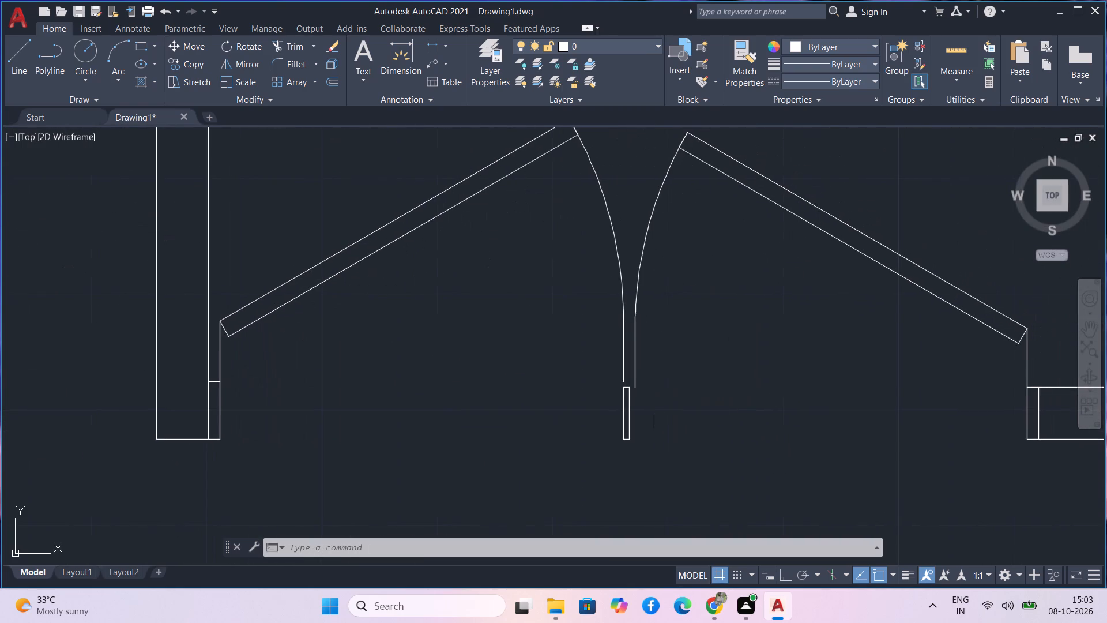
scroll(661, 418, up, 1)
middle_drag(661, 417, 581, 386)
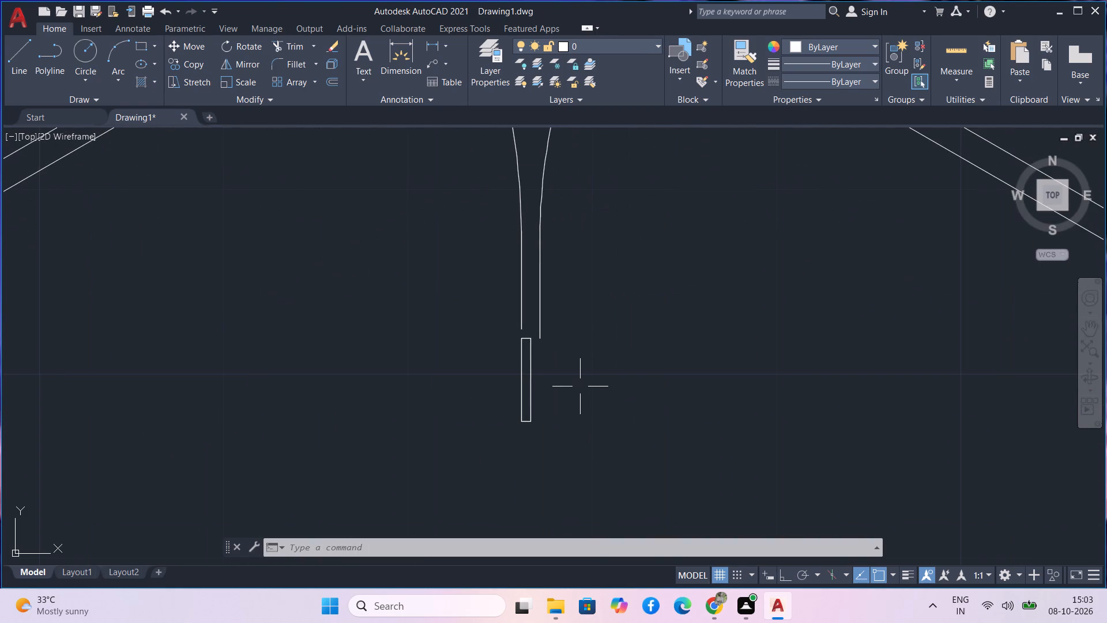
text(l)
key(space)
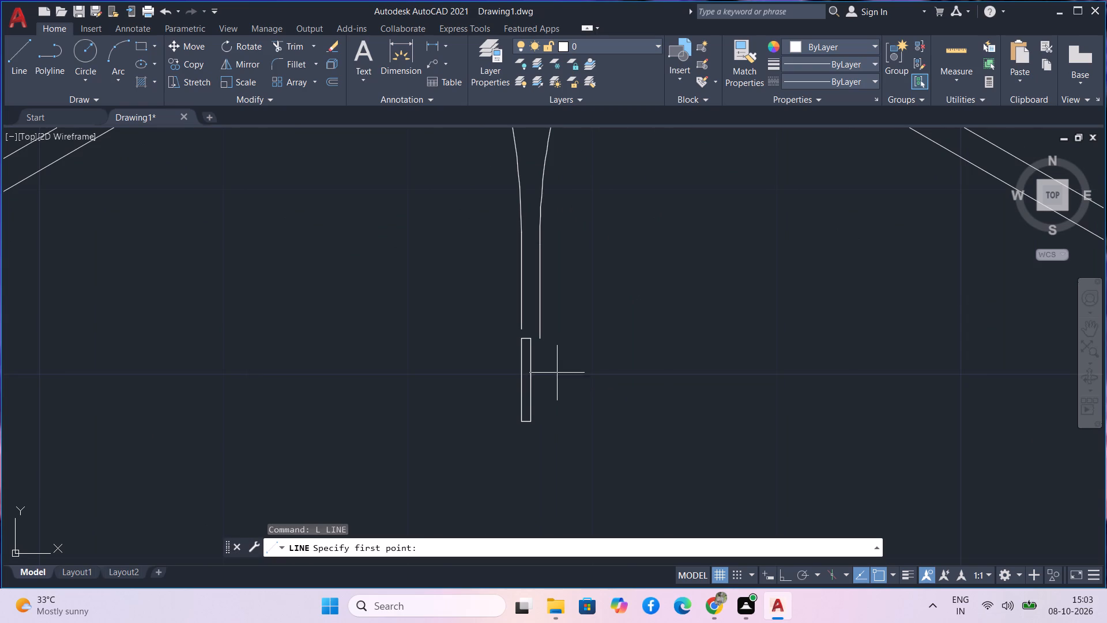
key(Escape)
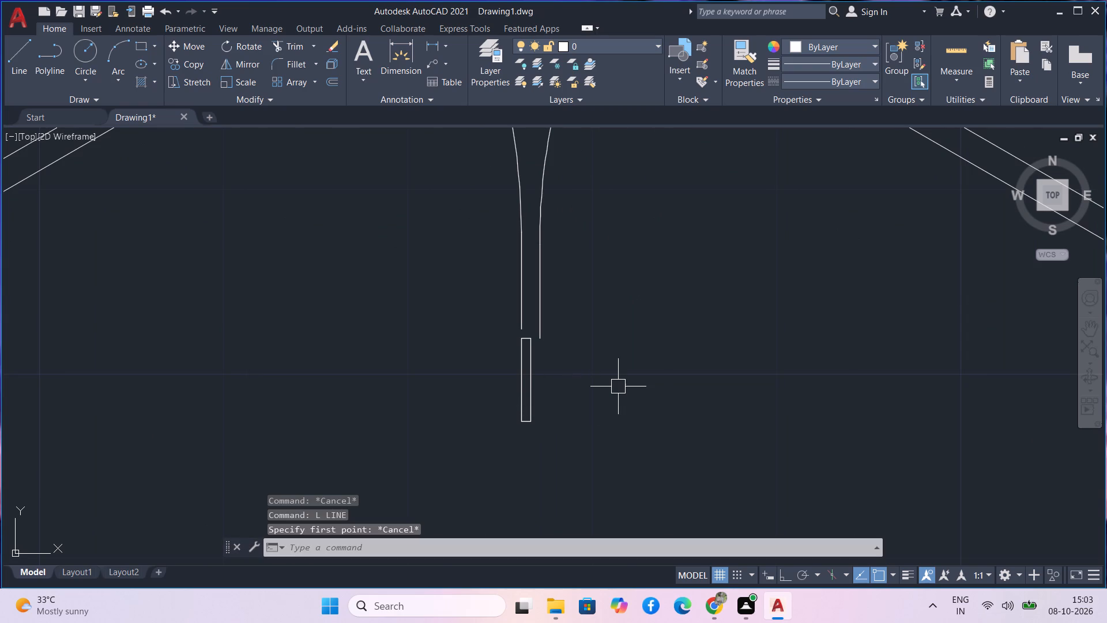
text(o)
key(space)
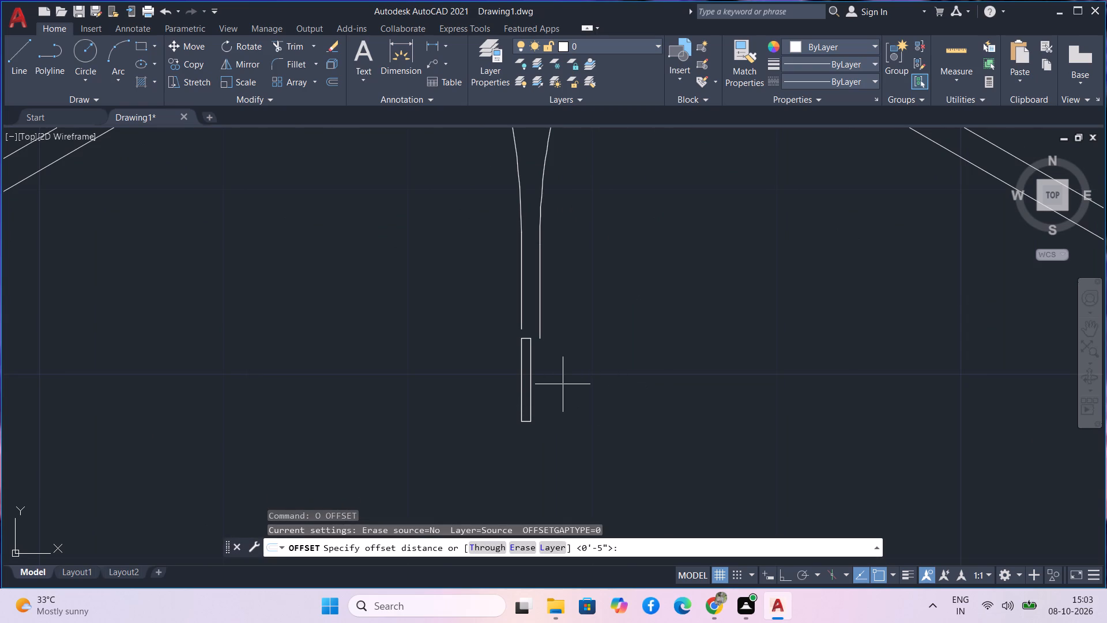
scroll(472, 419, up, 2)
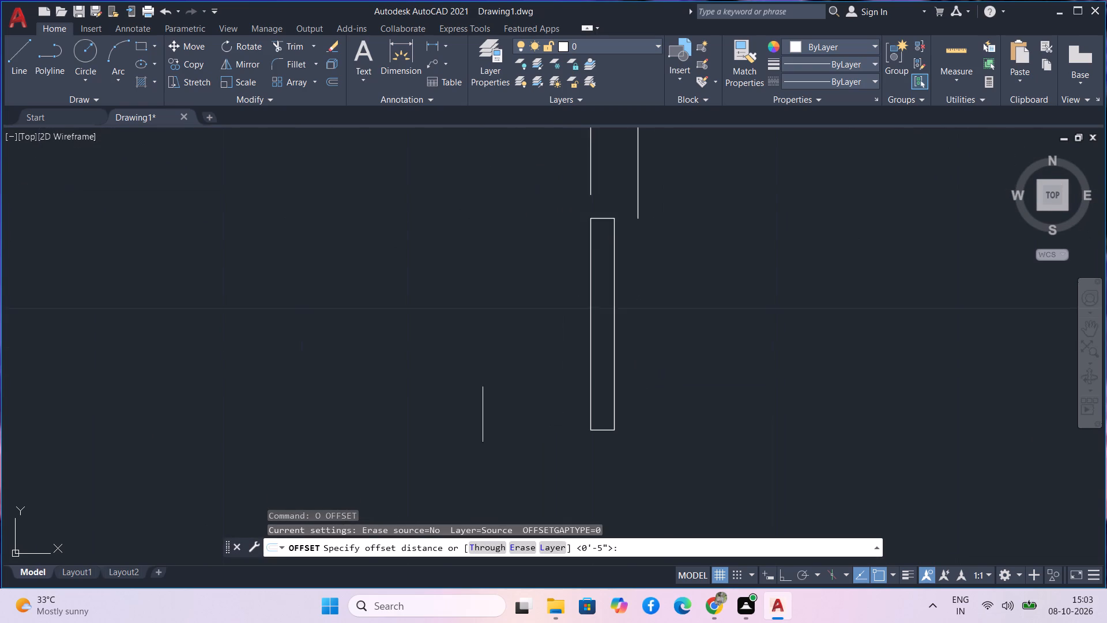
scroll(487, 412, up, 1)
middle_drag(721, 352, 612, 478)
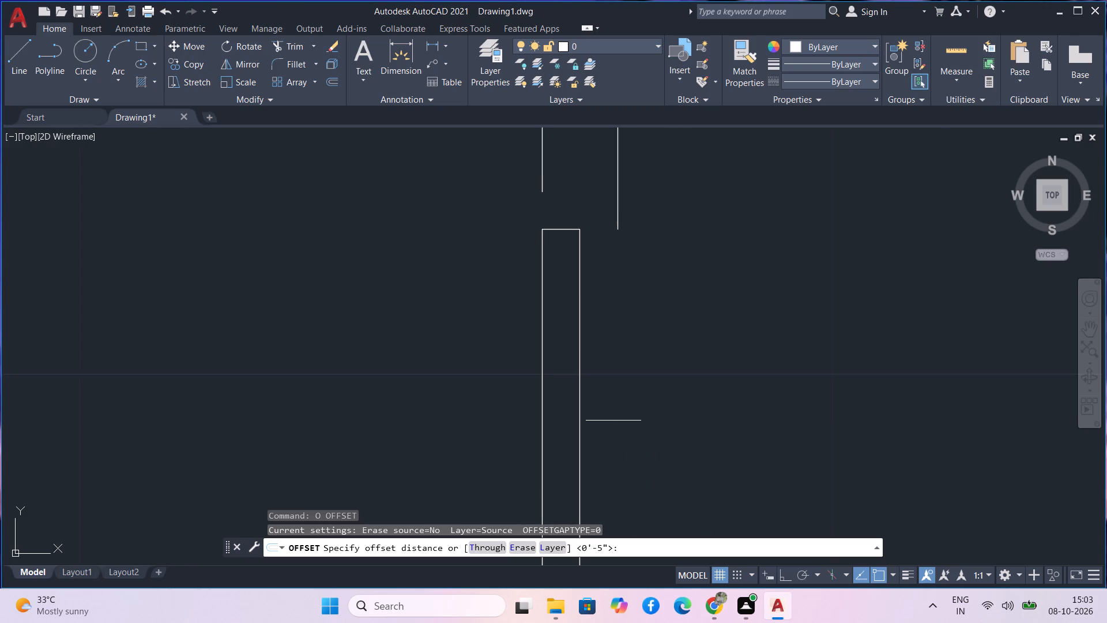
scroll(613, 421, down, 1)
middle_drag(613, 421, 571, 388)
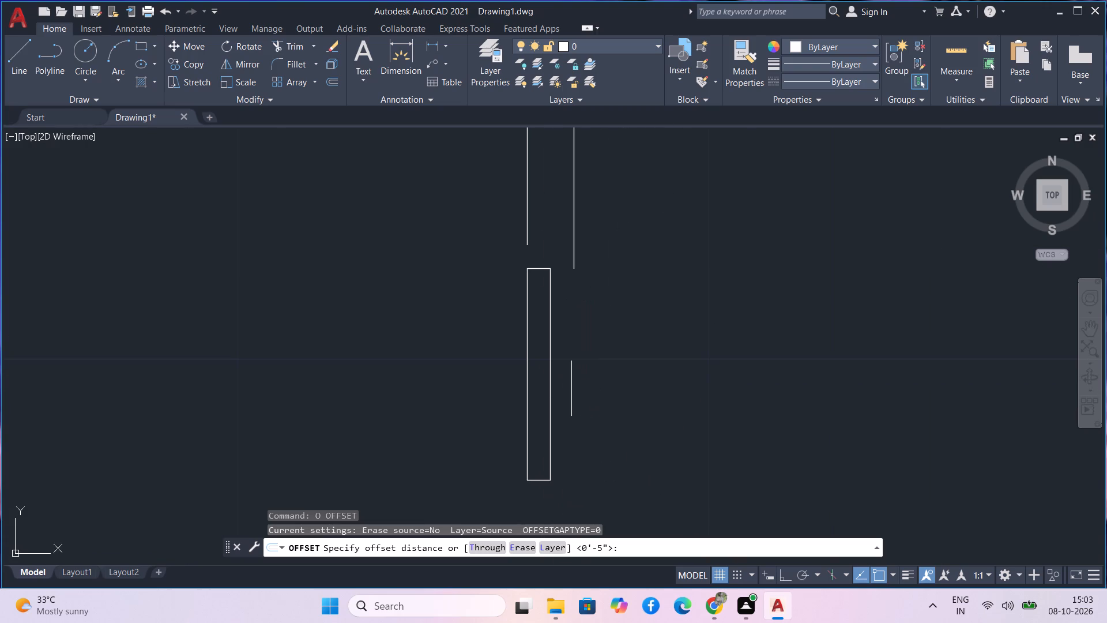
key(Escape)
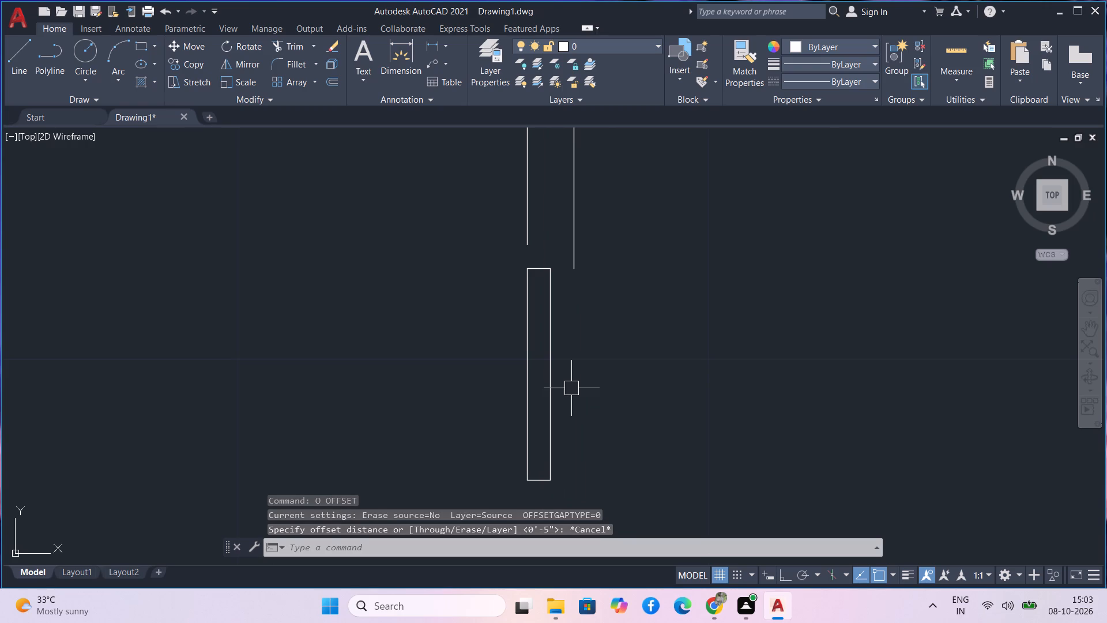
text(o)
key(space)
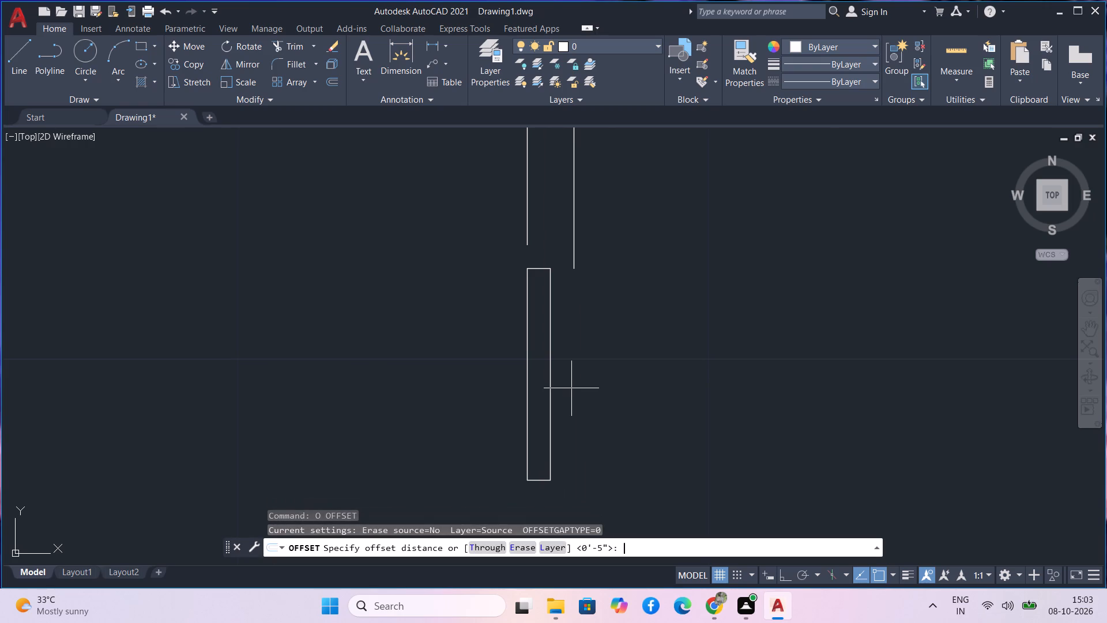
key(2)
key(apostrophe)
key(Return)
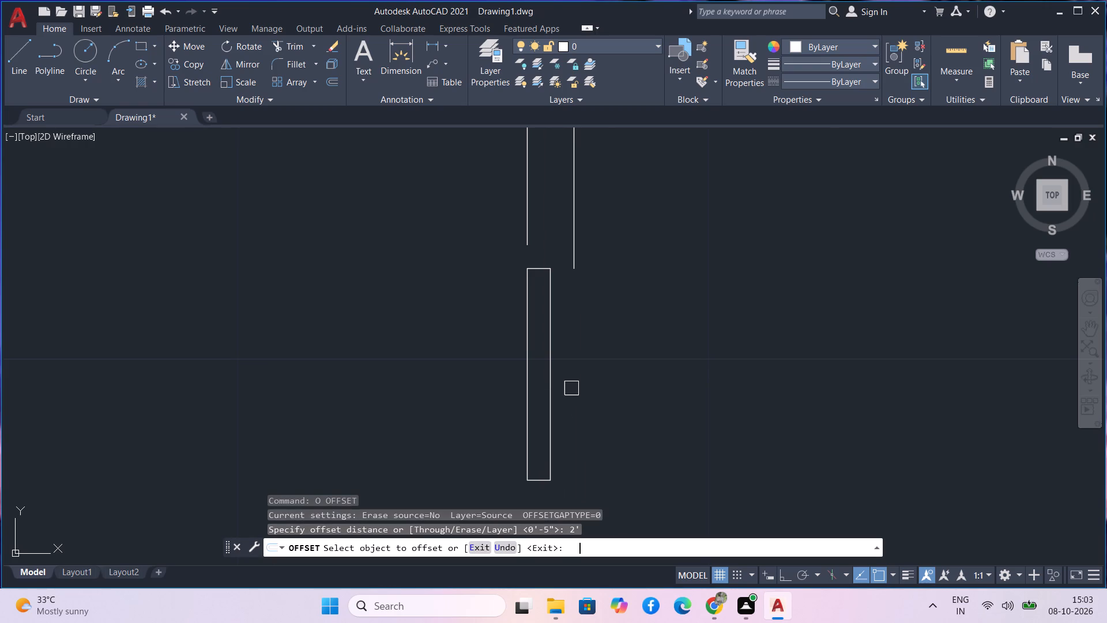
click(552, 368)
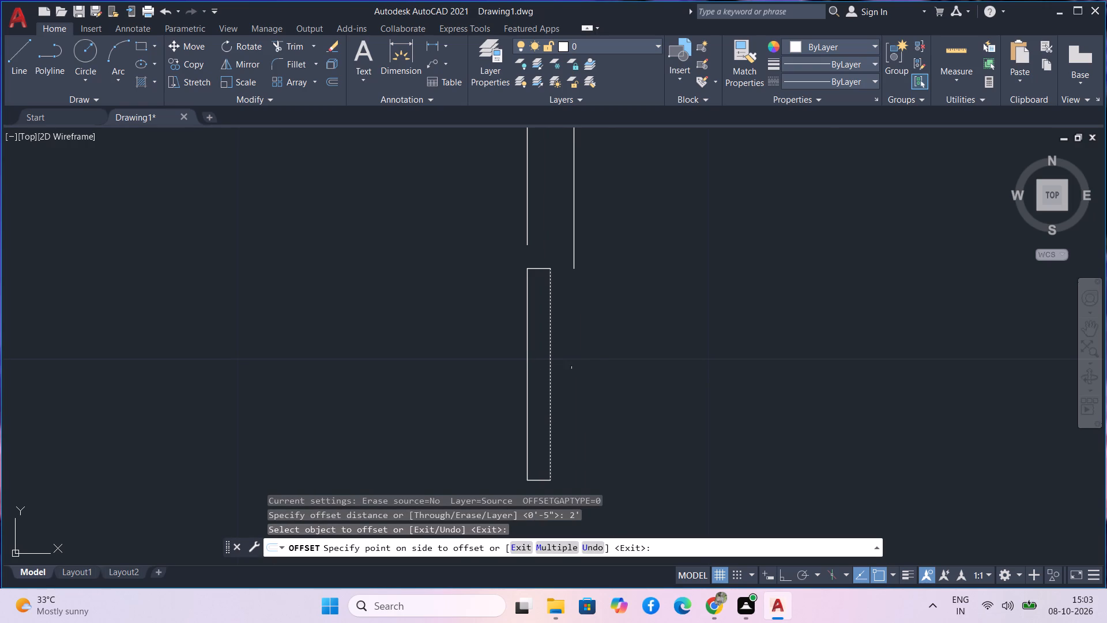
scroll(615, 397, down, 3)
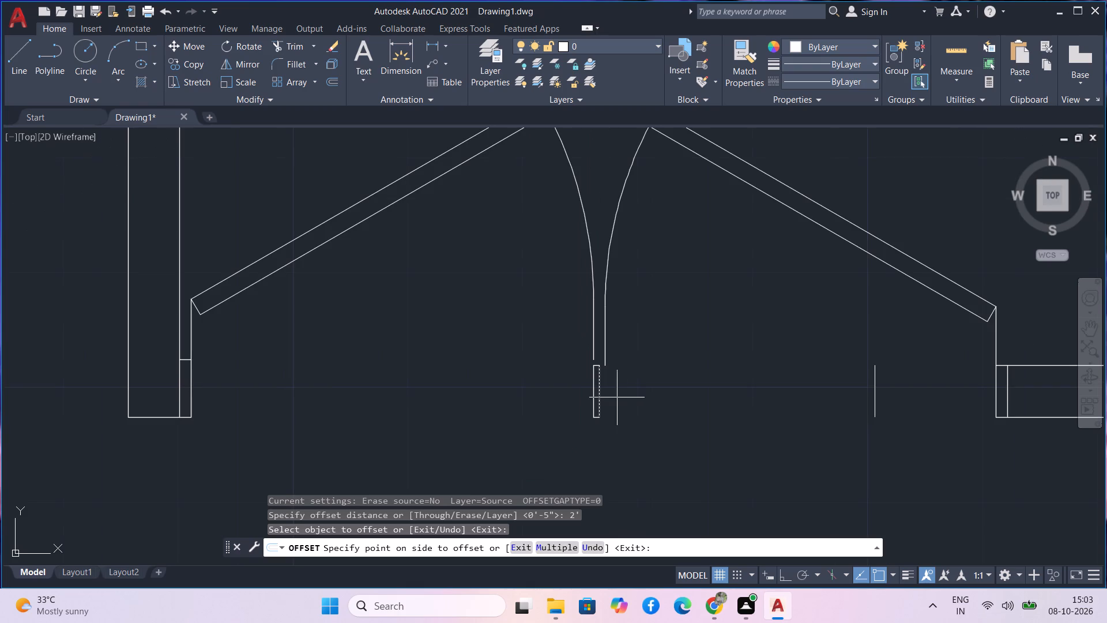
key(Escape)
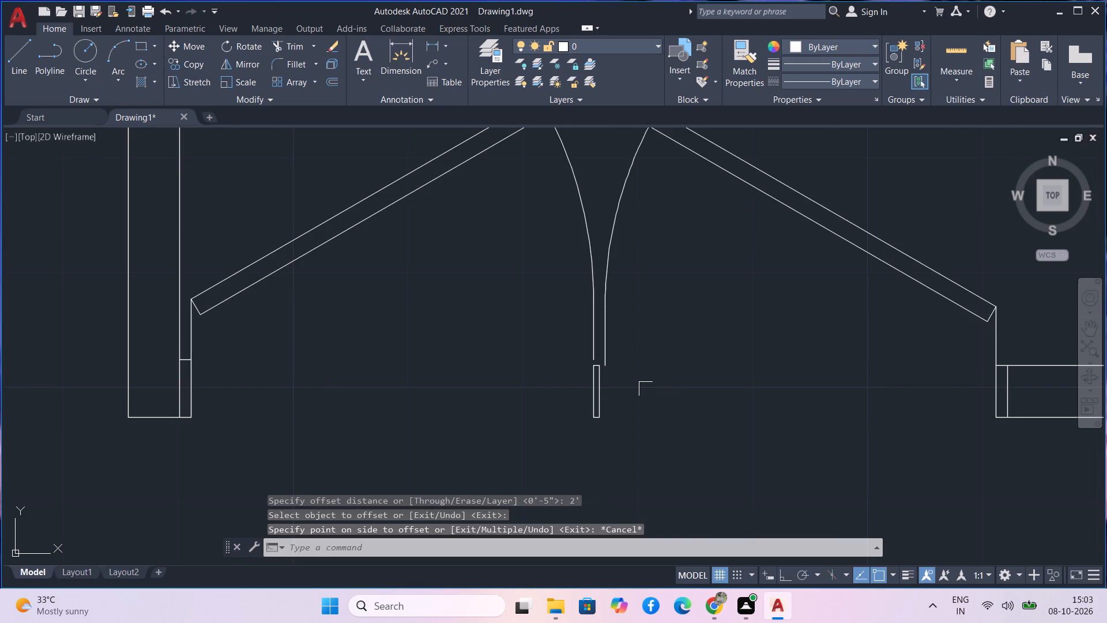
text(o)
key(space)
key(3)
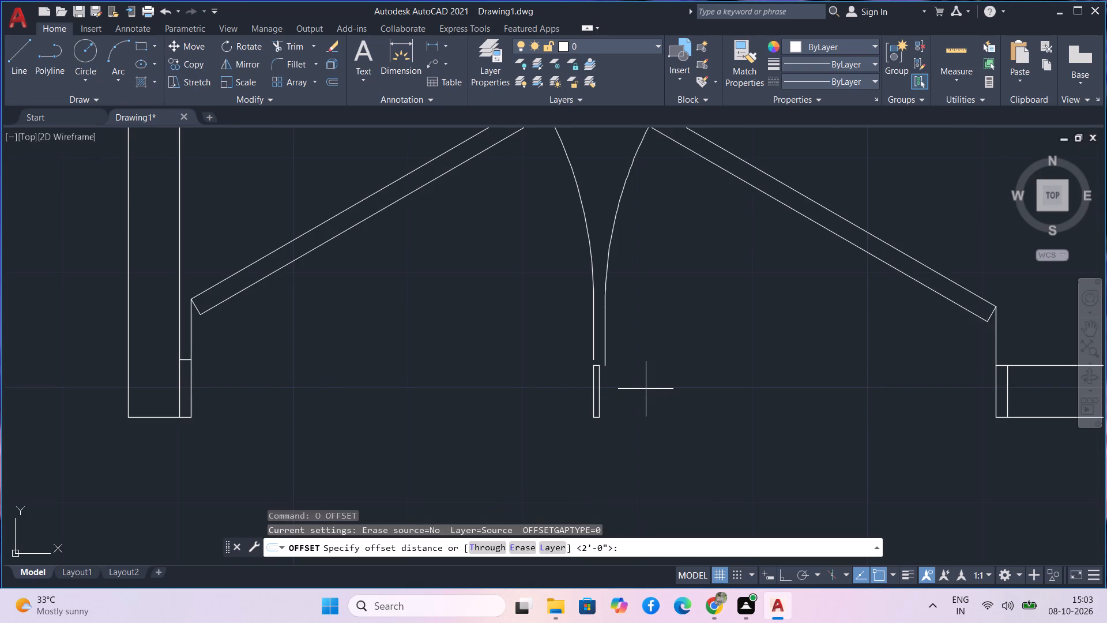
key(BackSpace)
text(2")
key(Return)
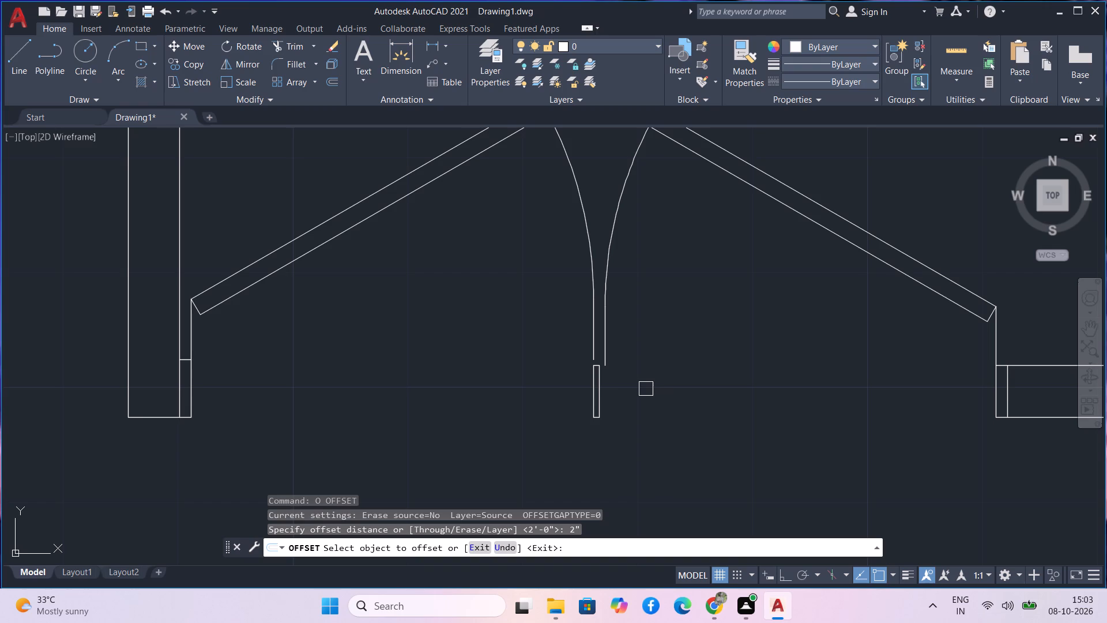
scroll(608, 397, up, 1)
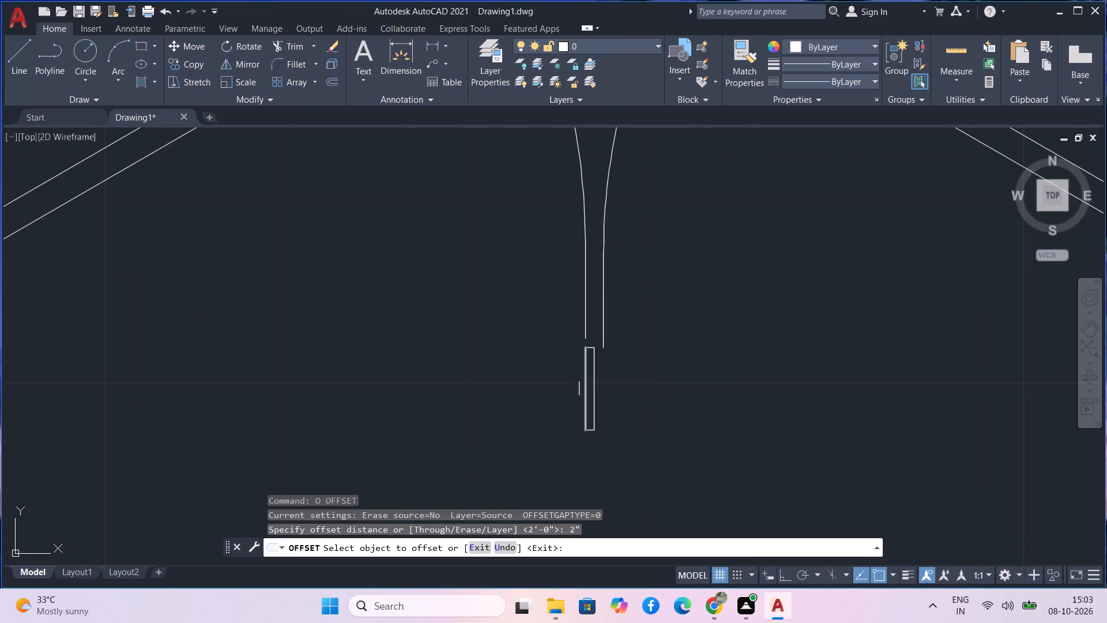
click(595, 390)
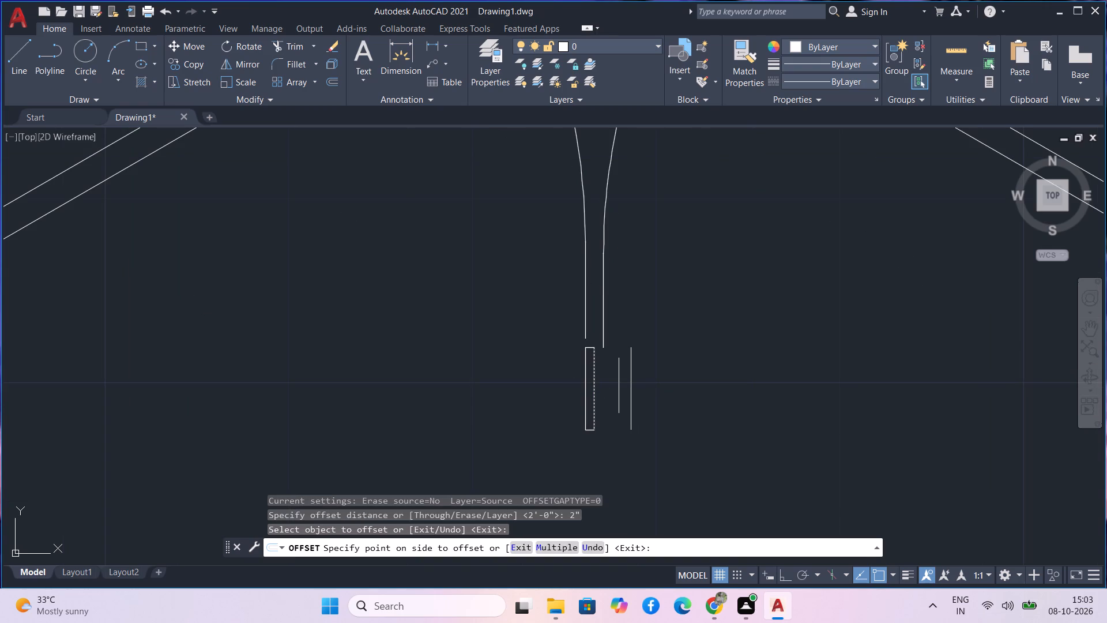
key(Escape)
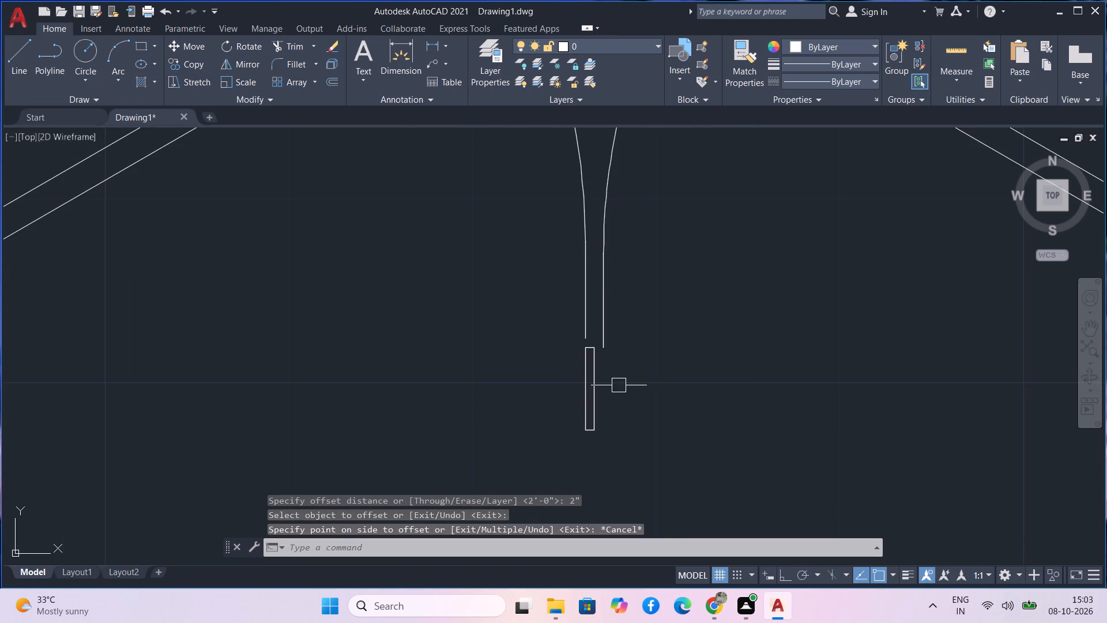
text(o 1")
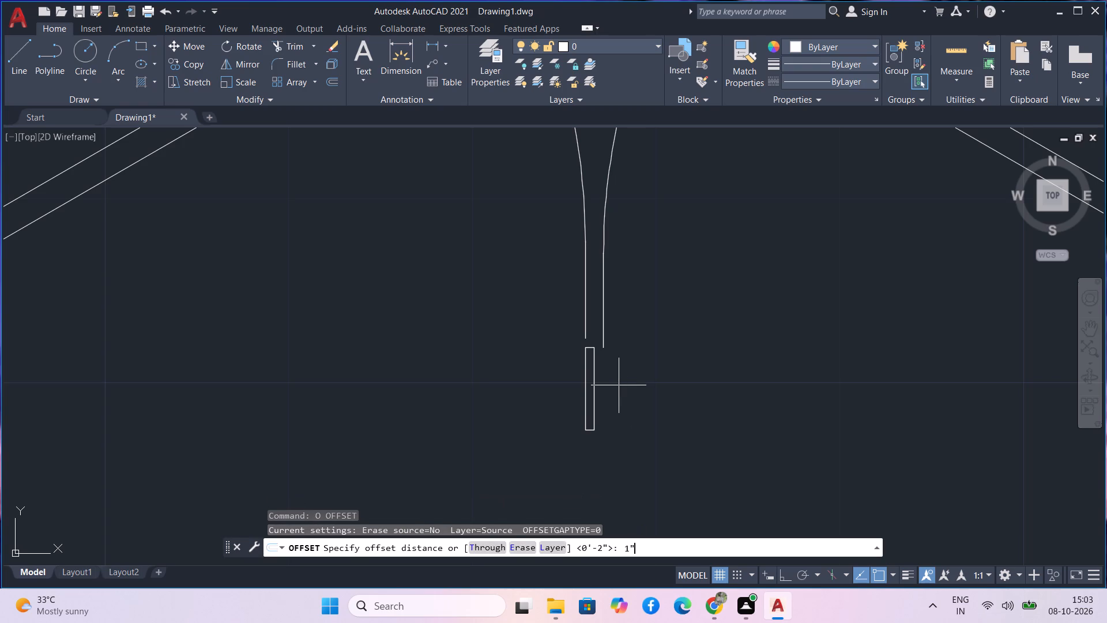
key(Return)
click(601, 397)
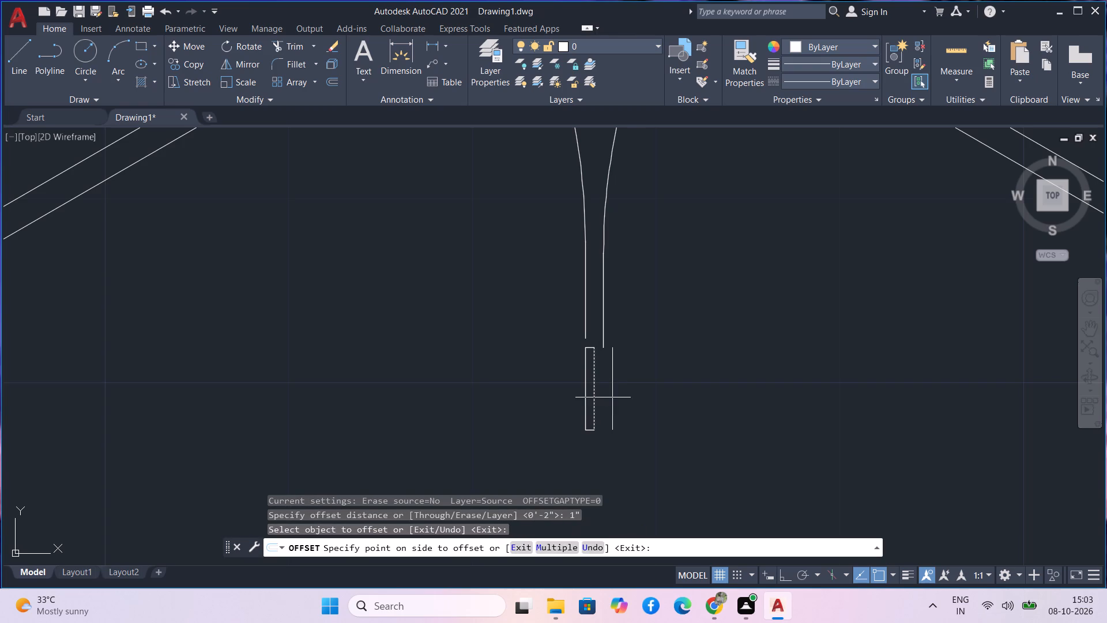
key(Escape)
Trim away the surplus west part of the short jamb under the long east-west wall, beside the eastern pair of door blocks.
scroll(628, 392, down, 4)
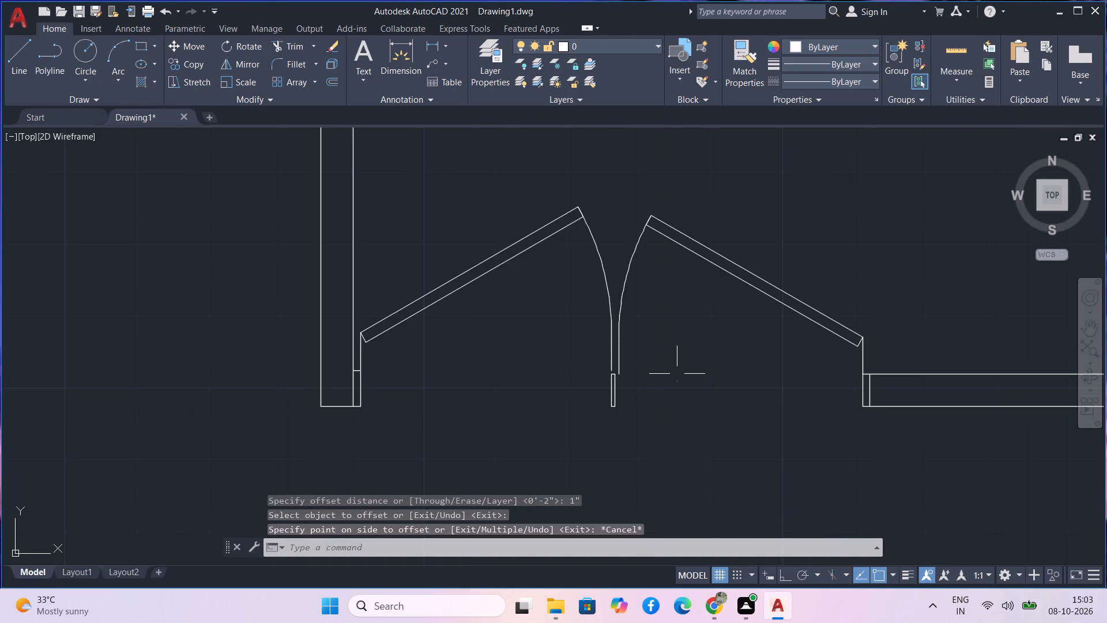
scroll(677, 374, down, 8)
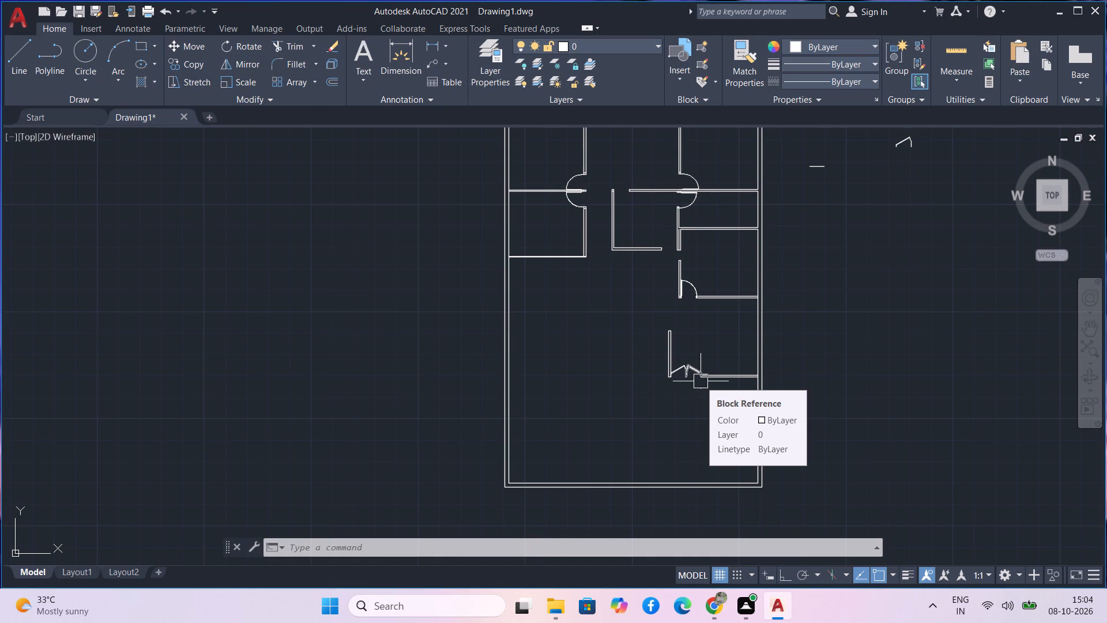
scroll(889, 292, down, 5)
middle_drag(889, 292, 868, 302)
scroll(876, 307, up, 2)
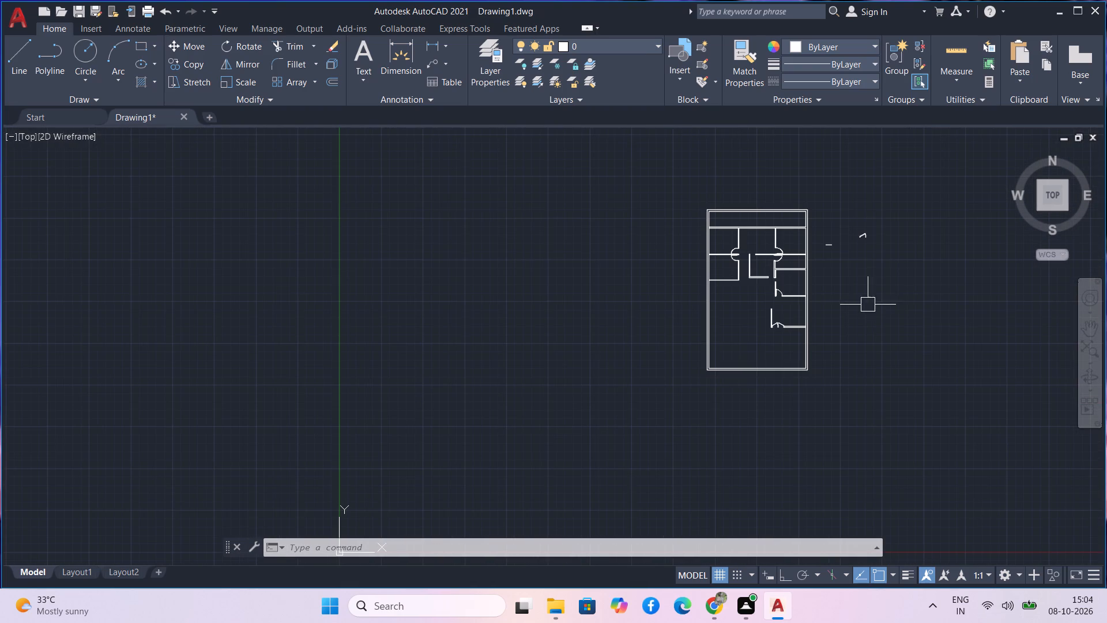
scroll(789, 254, up, 4)
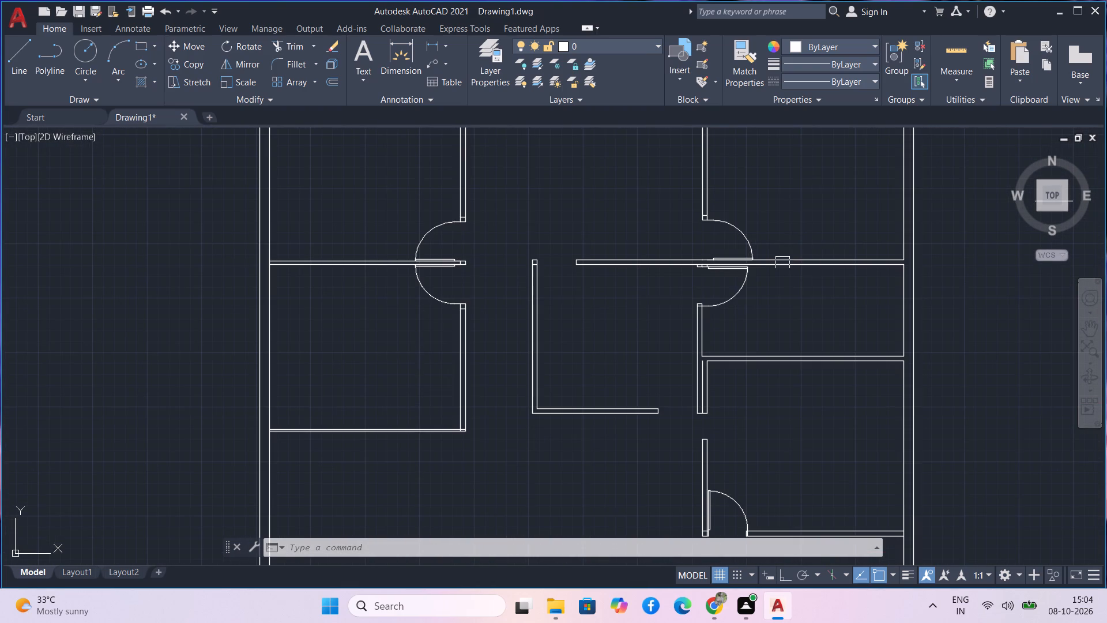
scroll(699, 260, up, 6)
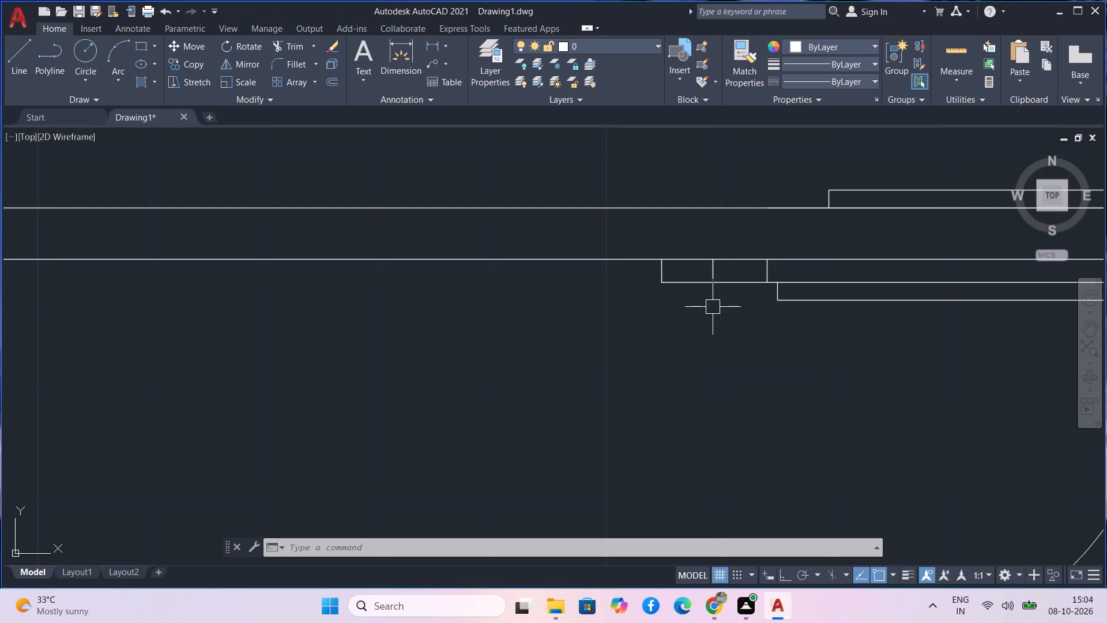
text(tr)
key(space)
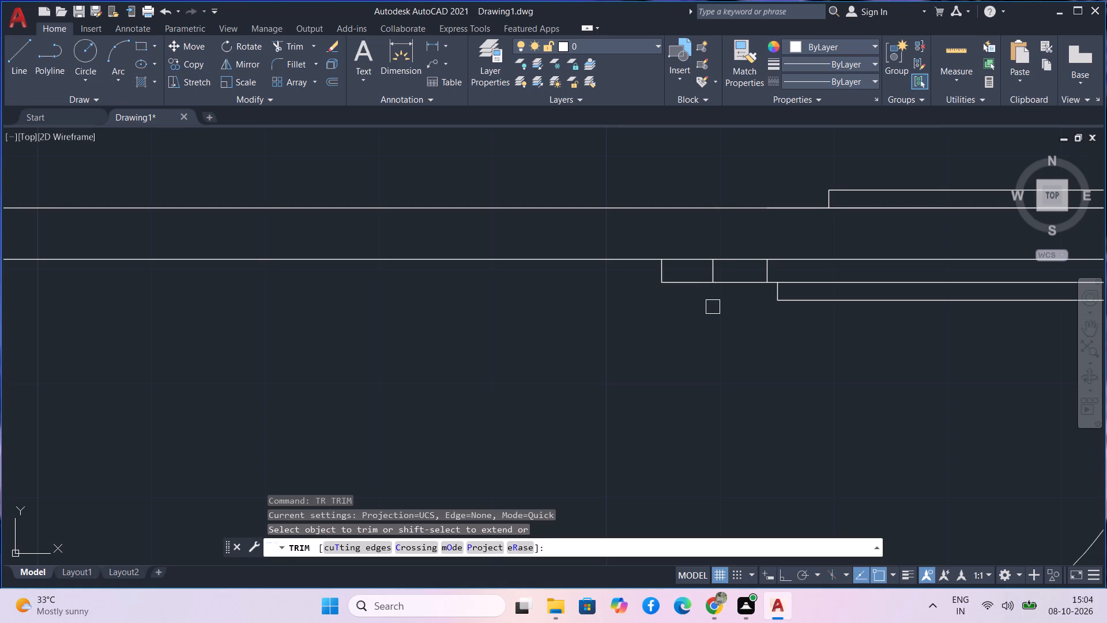
drag(713, 307, 705, 282)
click(673, 281)
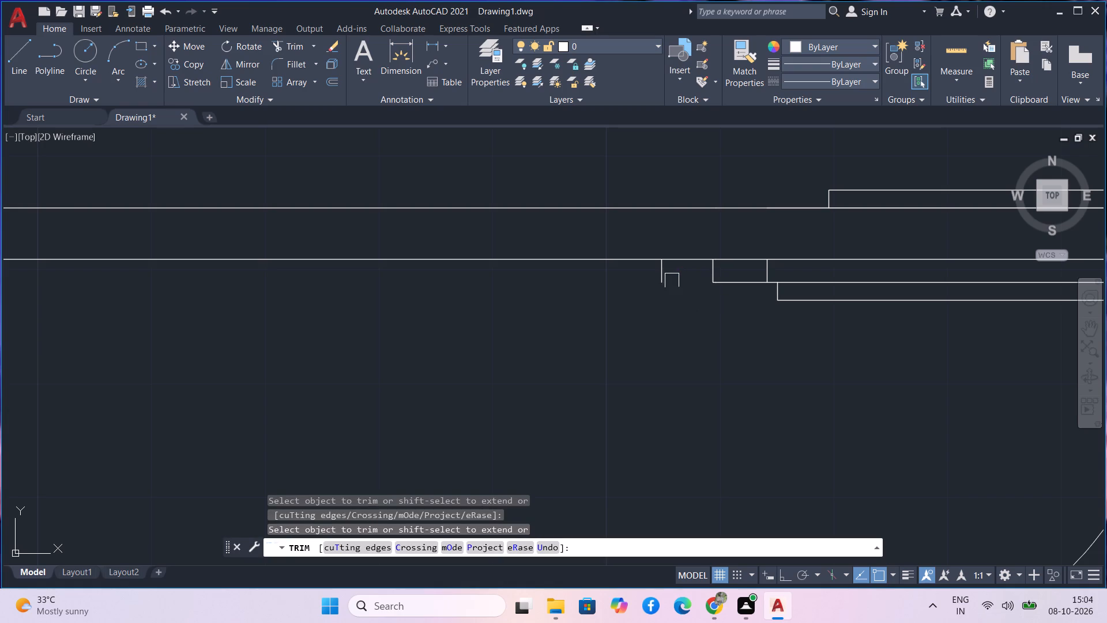
click(668, 280)
click(716, 282)
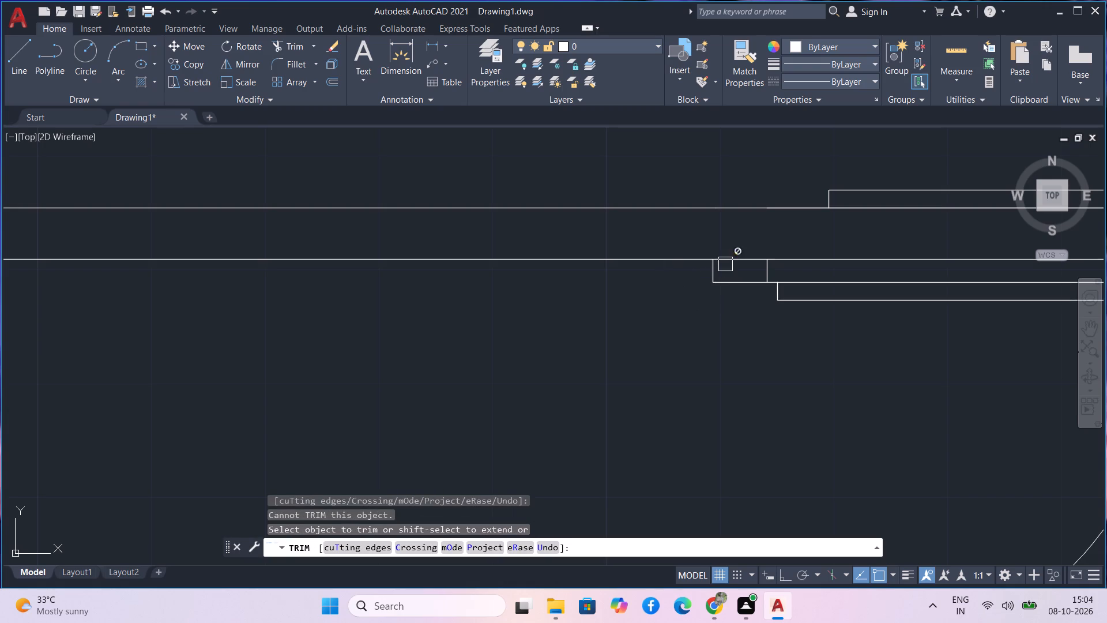
Trim out the short vertical line left inside the same jamb, just west of the lower door block's leaf.
scroll(727, 288, down, 1)
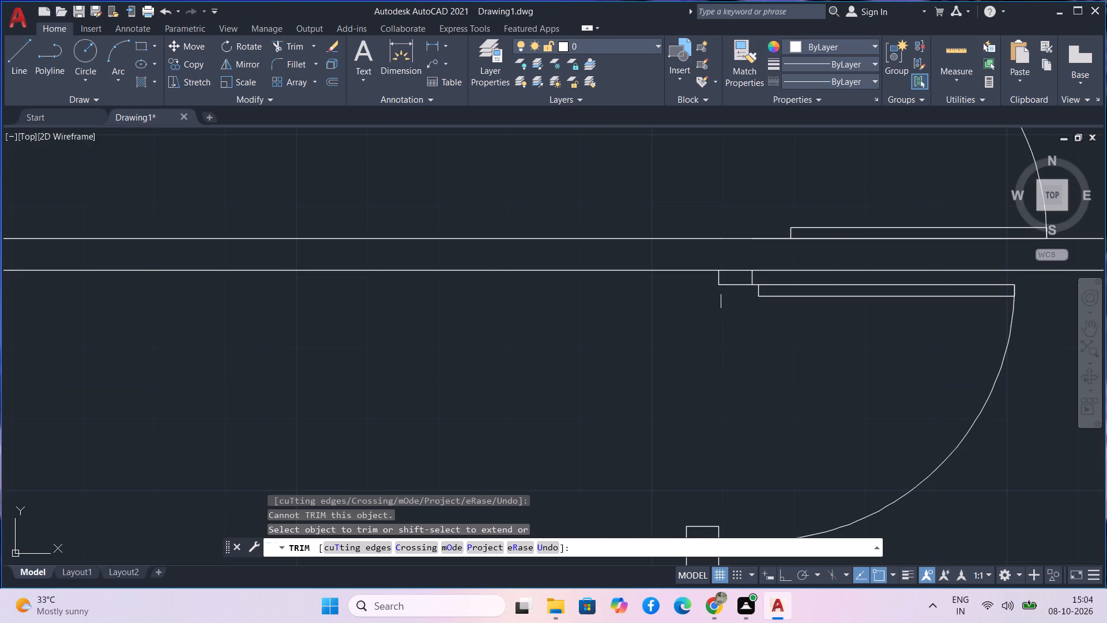
scroll(728, 301, down, 2)
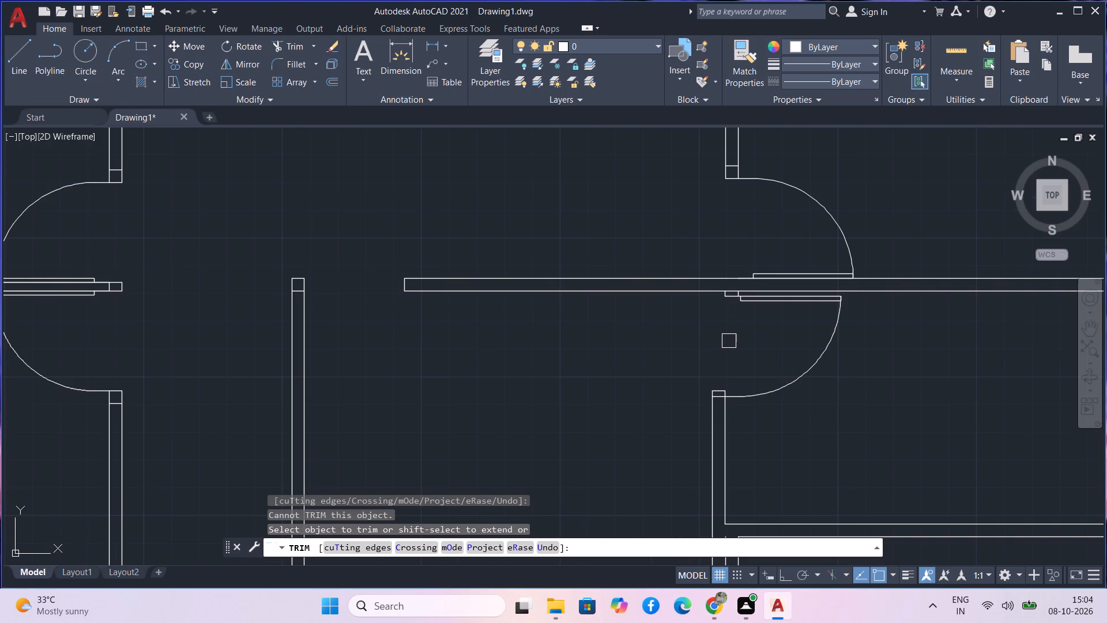
scroll(724, 295, up, 4)
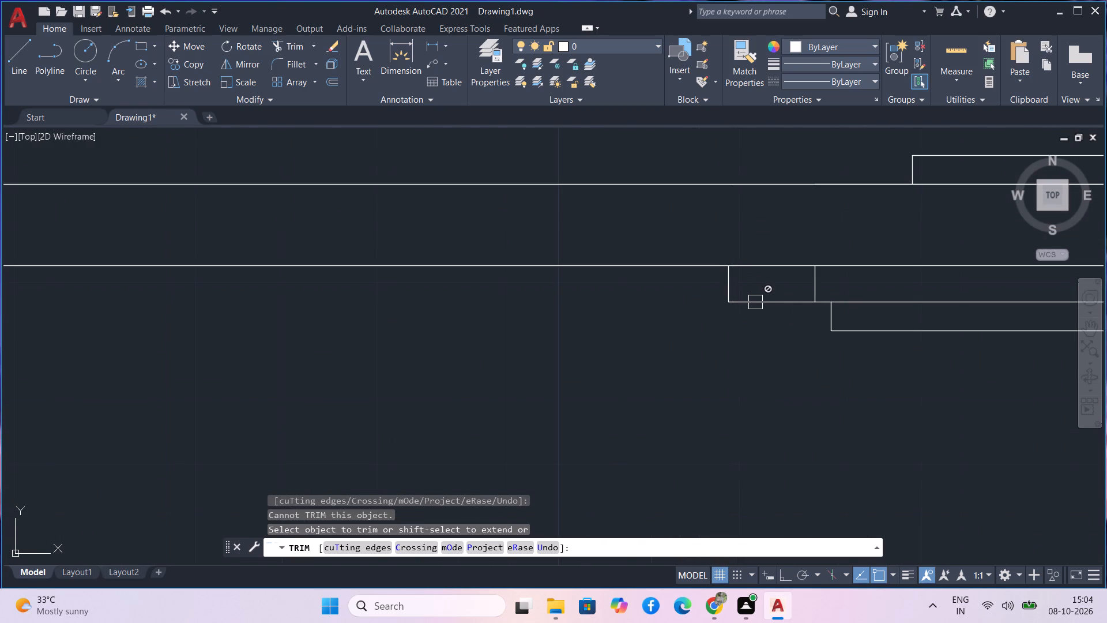
click(755, 302)
click(814, 284)
scroll(814, 284, down, 4)
scroll(789, 337, down, 1)
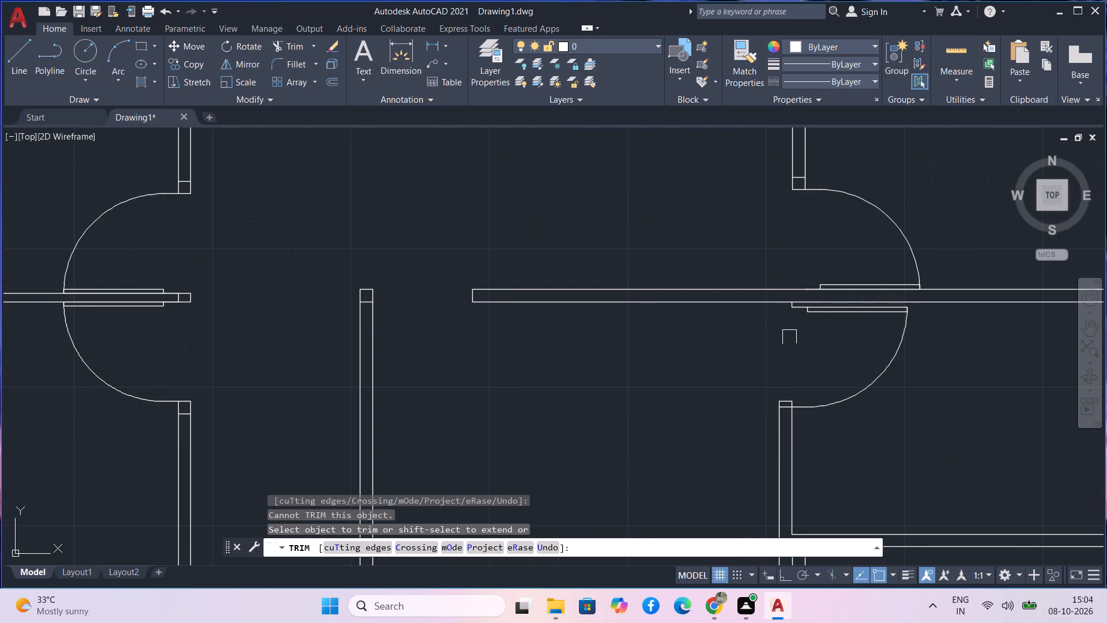
scroll(789, 344, down, 1)
key(Escape)
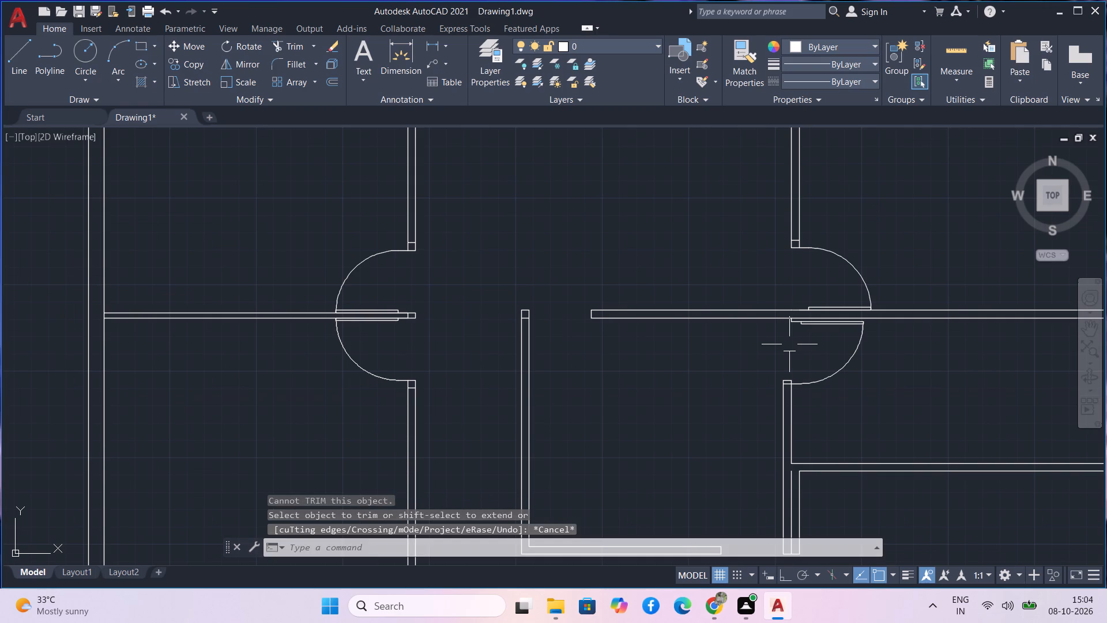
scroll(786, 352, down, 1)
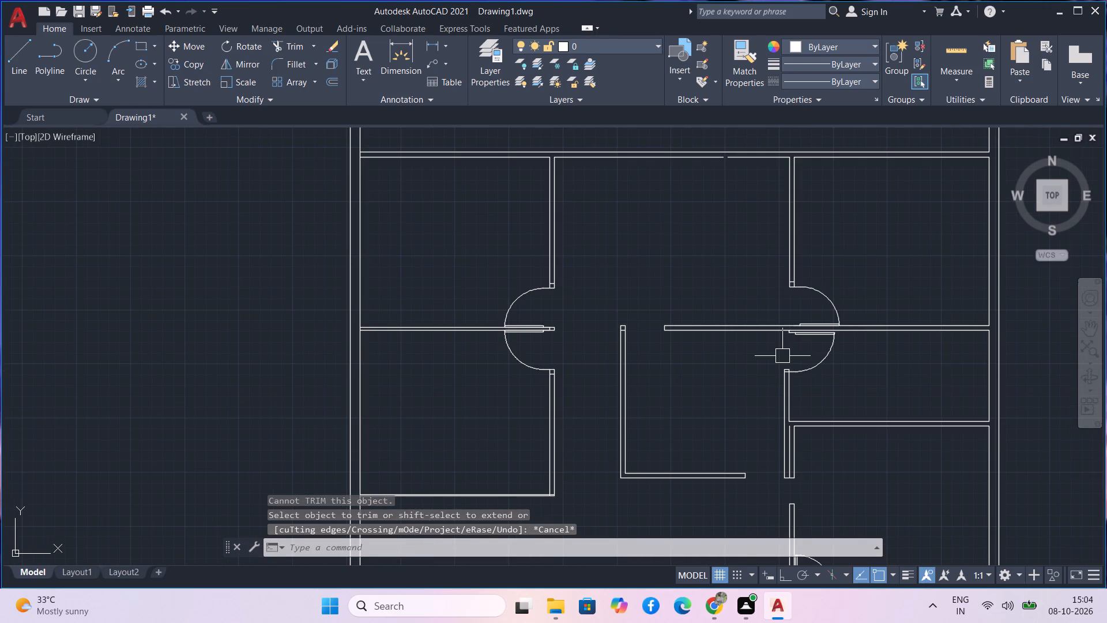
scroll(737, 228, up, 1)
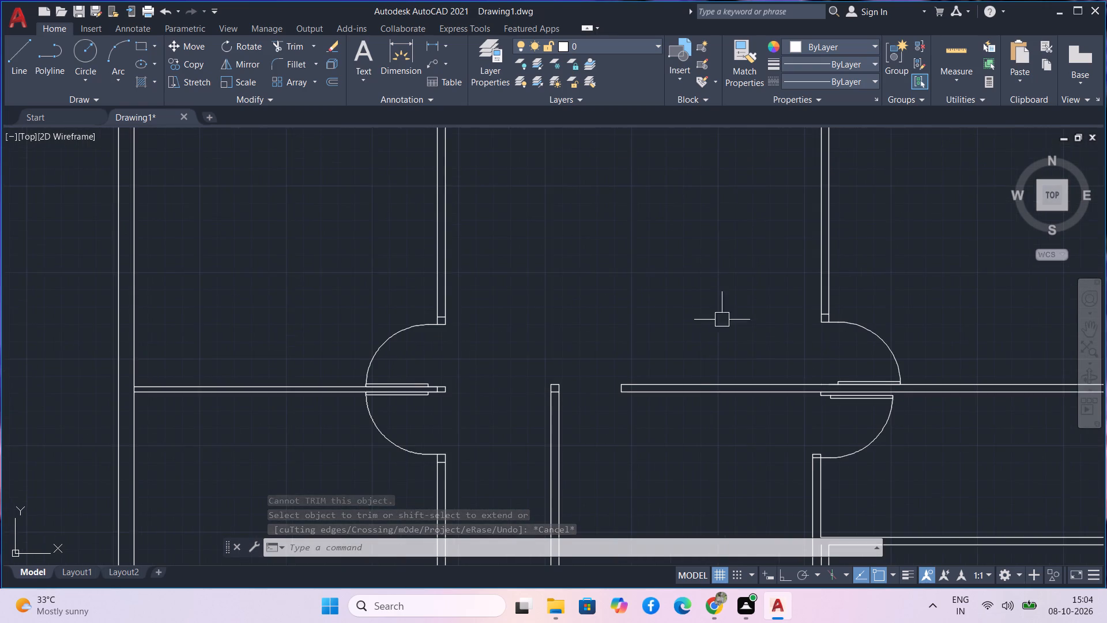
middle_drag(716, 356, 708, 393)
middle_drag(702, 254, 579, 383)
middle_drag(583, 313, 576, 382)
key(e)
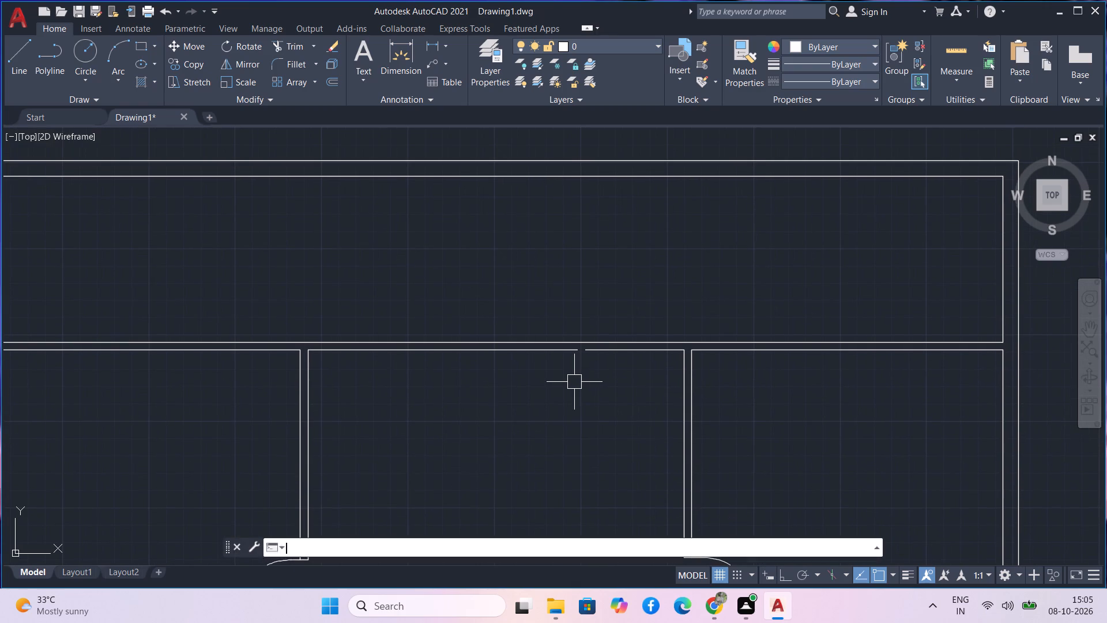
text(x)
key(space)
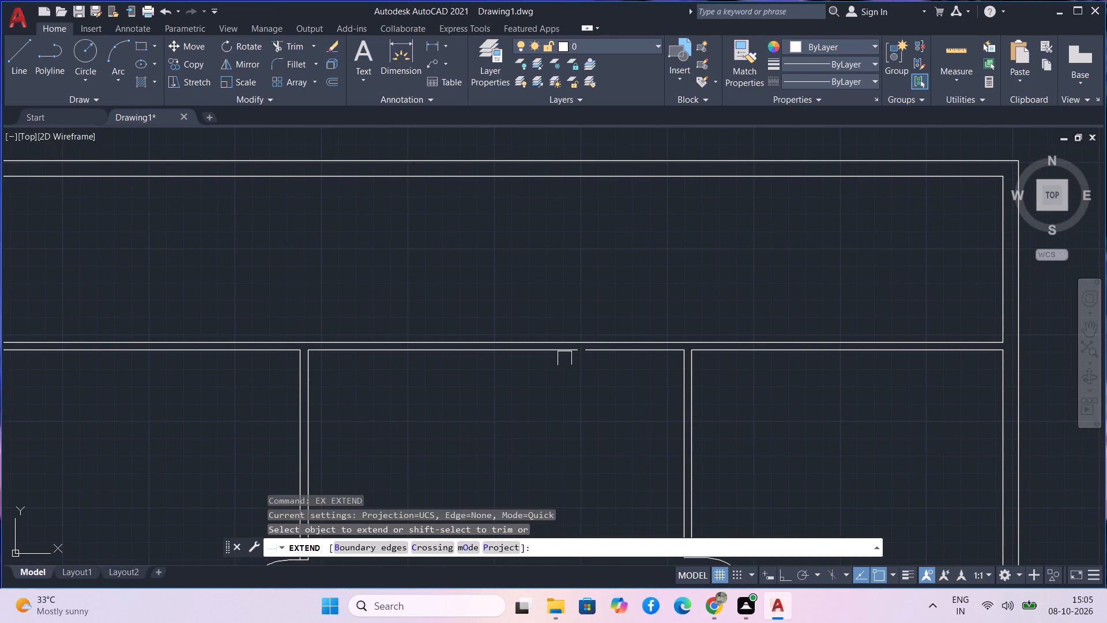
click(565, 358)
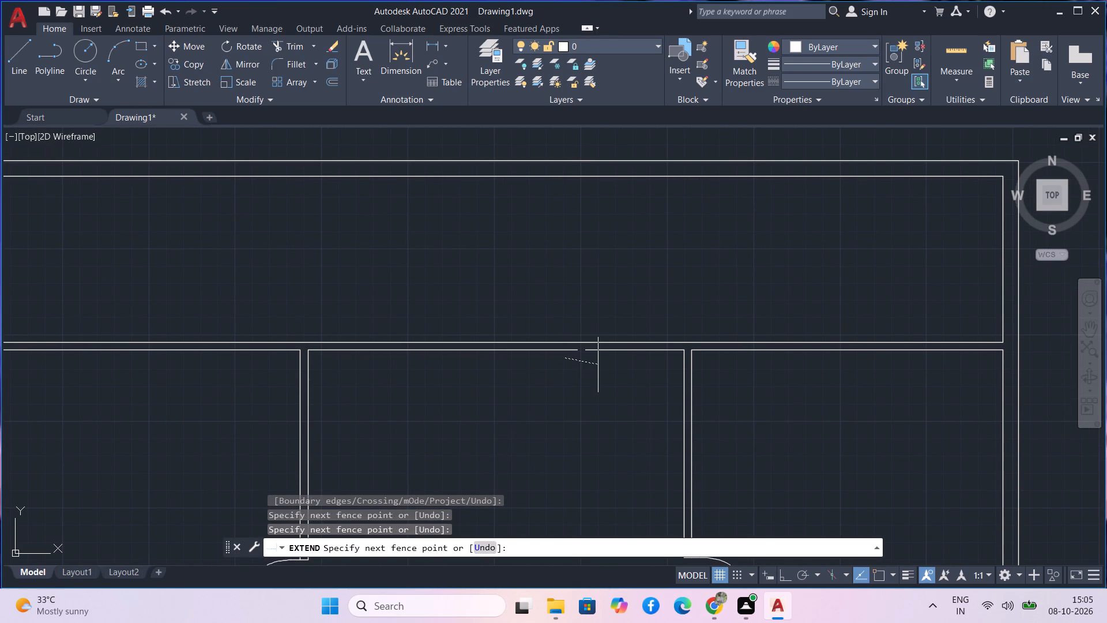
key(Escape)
Extend the lower line of the northern east-west wall to close the small gap above the central room.
key(e)
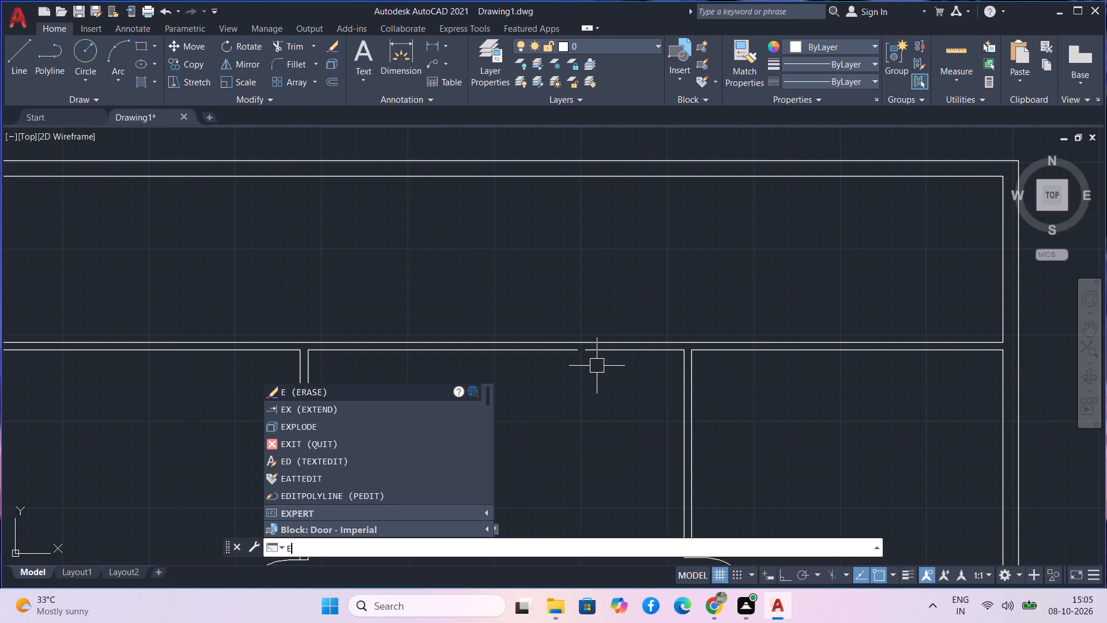
text(x)
key(space)
click(566, 356)
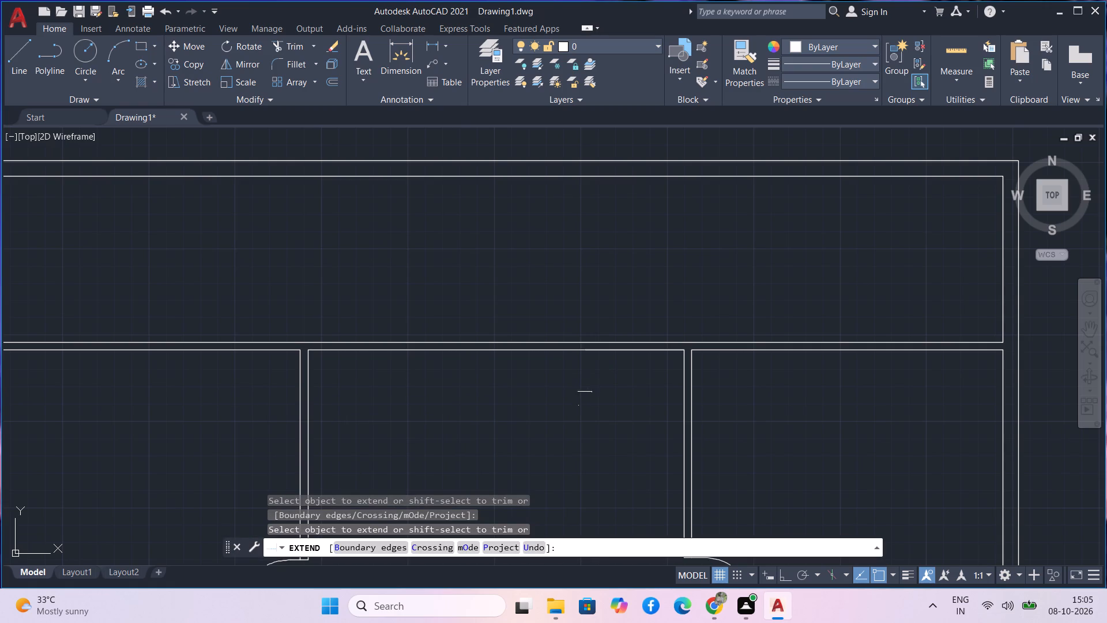
key(Escape)
Trim the inner line of the west outer wall between the two lines of the northern east-west wall.
scroll(588, 400, down, 3)
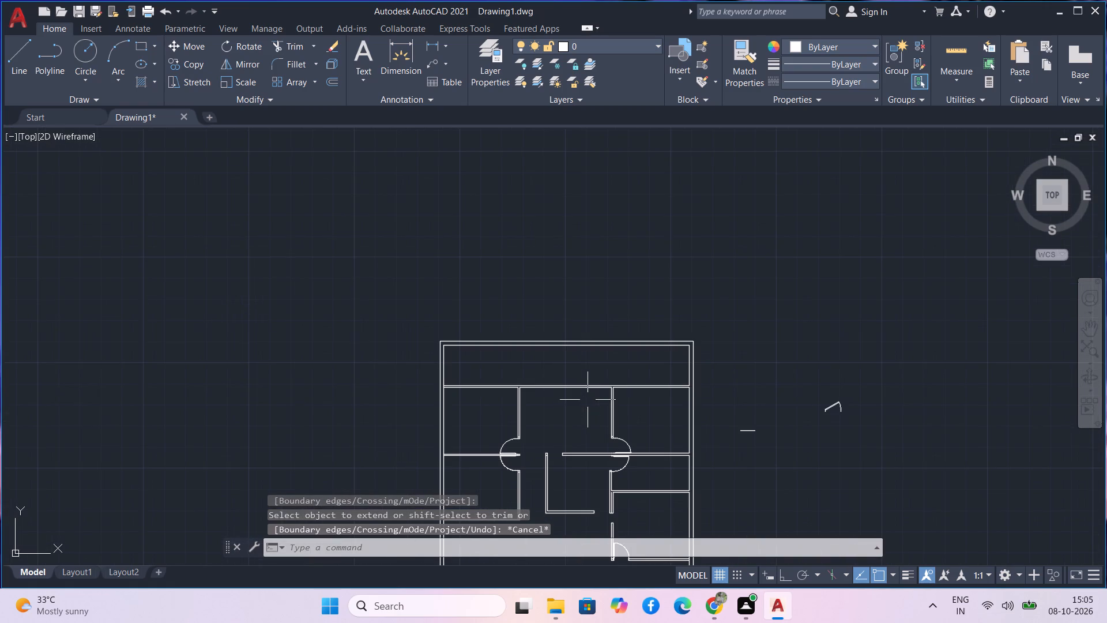
middle_drag(554, 412, 558, 356)
scroll(512, 377, up, 4)
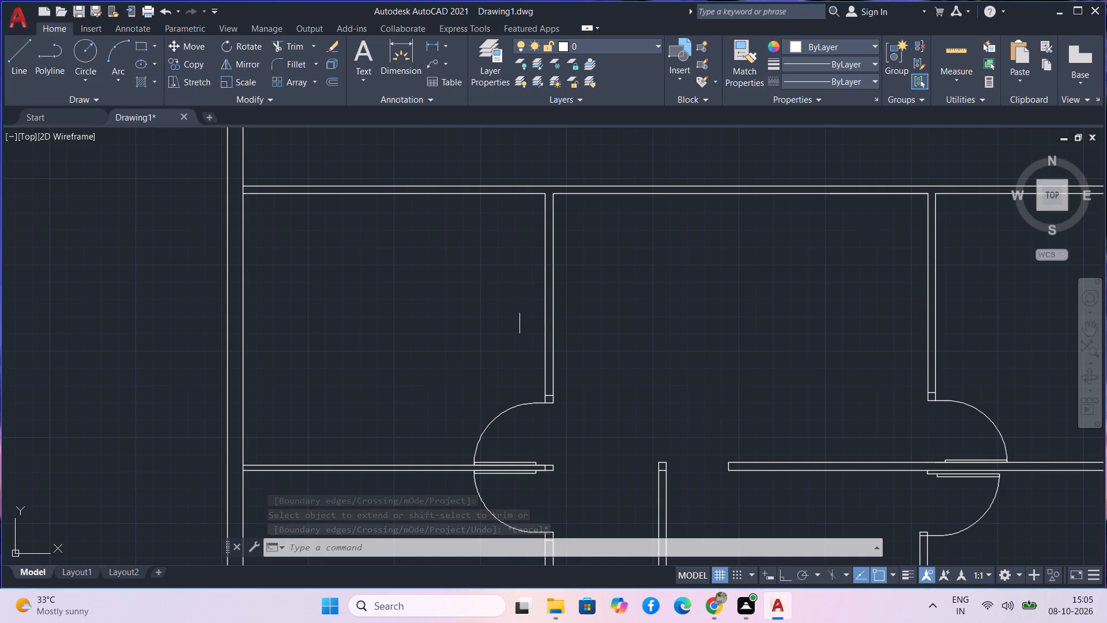
middle_drag(448, 273, 605, 325)
key(t)
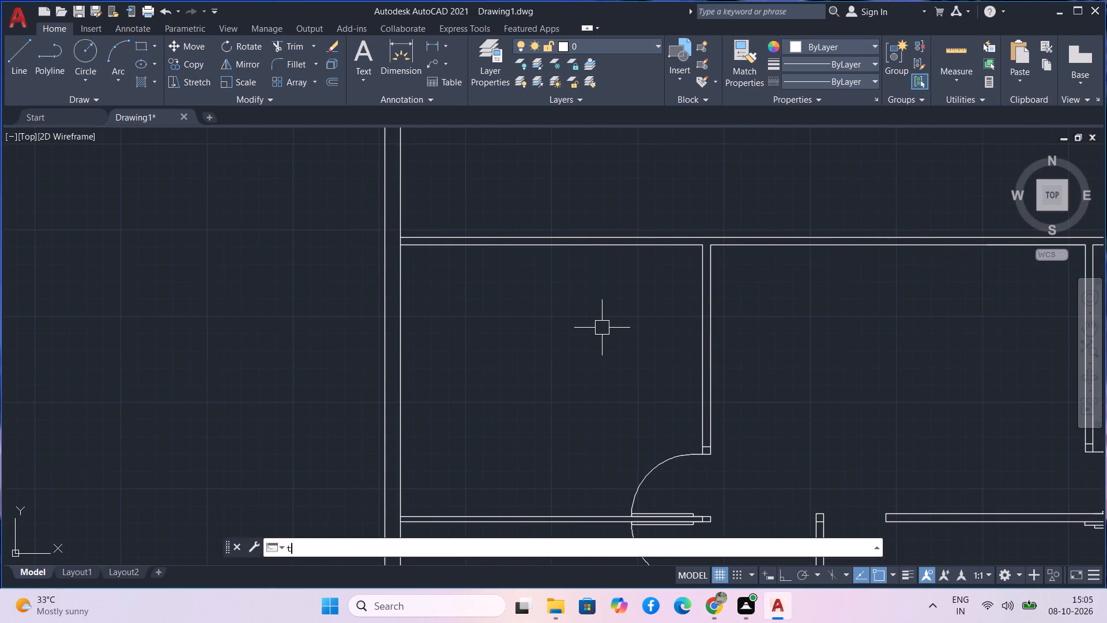
key(r)
key(space)
scroll(451, 257, up, 2)
middle_drag(434, 219, 645, 256)
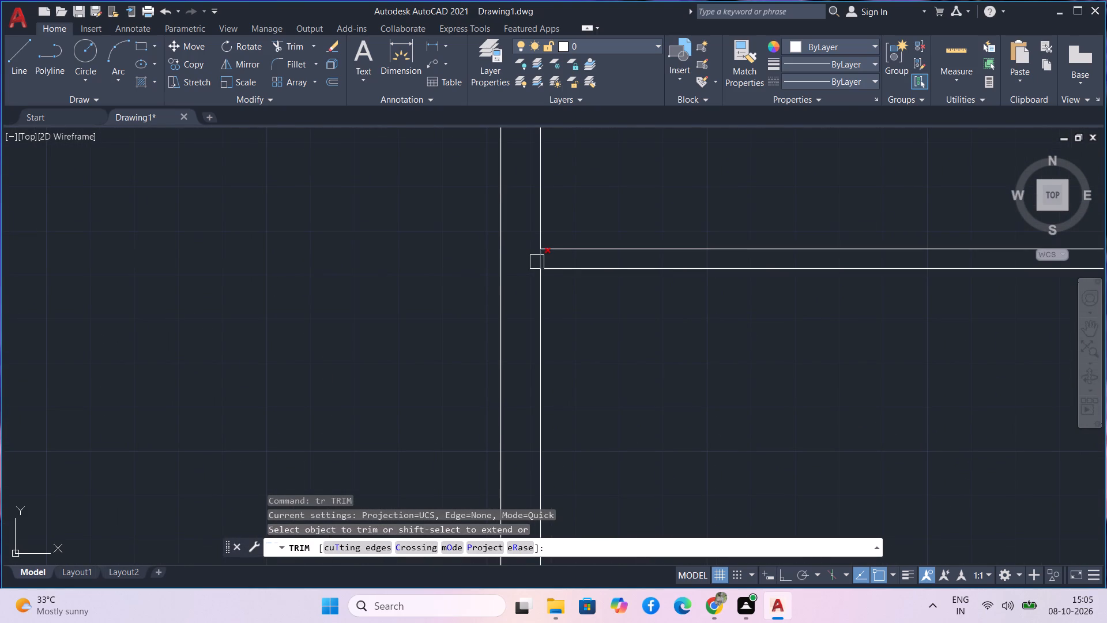
click(537, 262)
Trim the inner line of the west outer wall where the east-west wall between the western pair of doors joins it.
scroll(546, 358, down, 3)
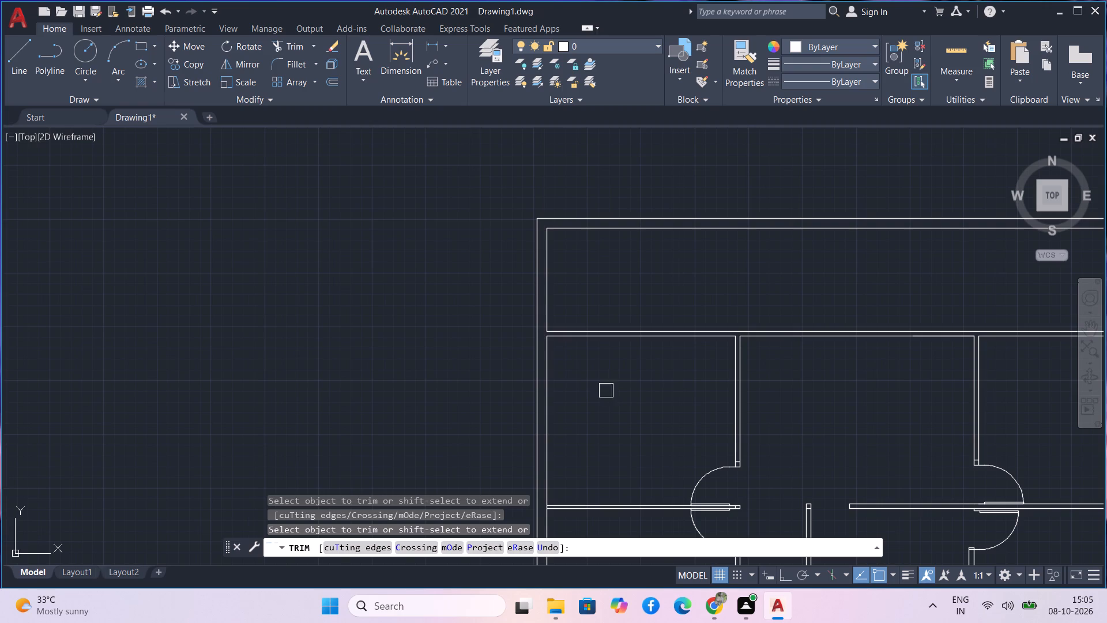
middle_drag(614, 397, 392, 339)
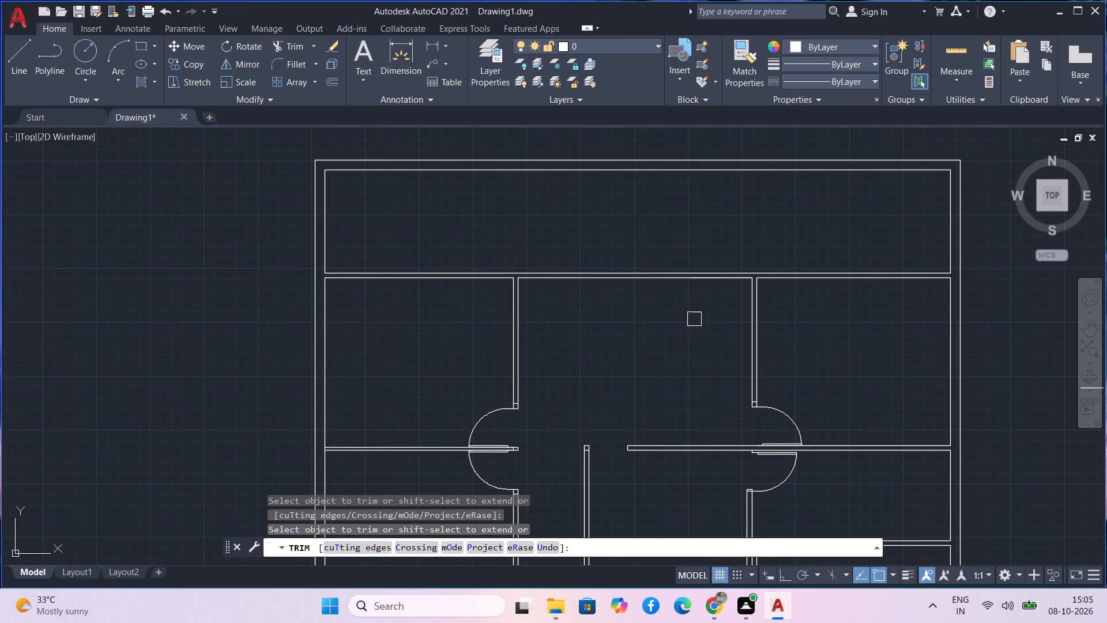
middle_drag(658, 374, 670, 318)
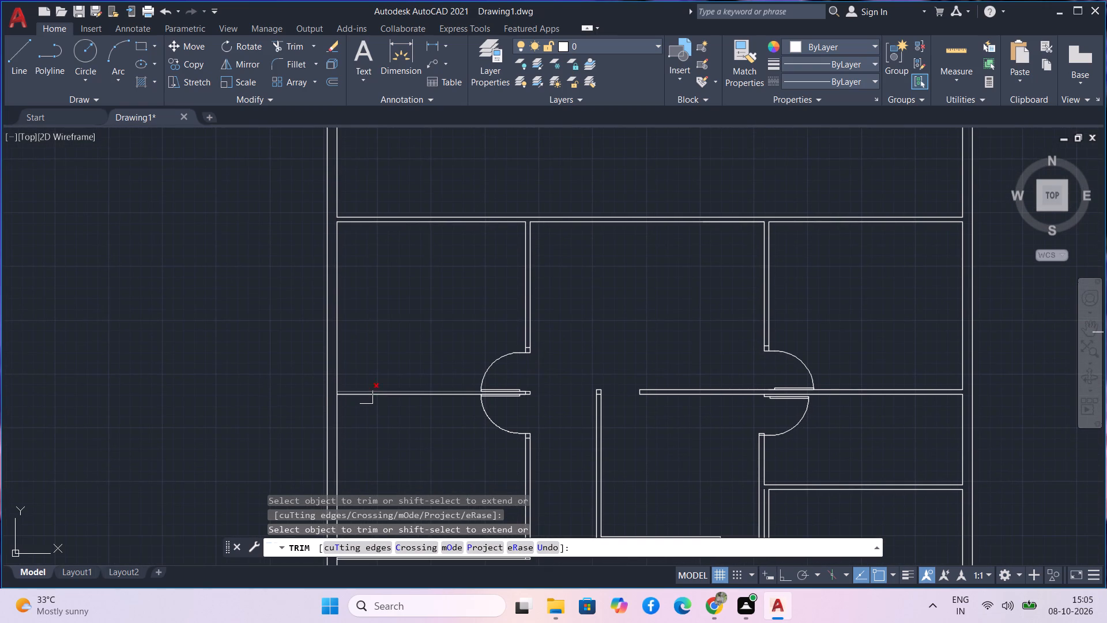
scroll(338, 391, up, 7)
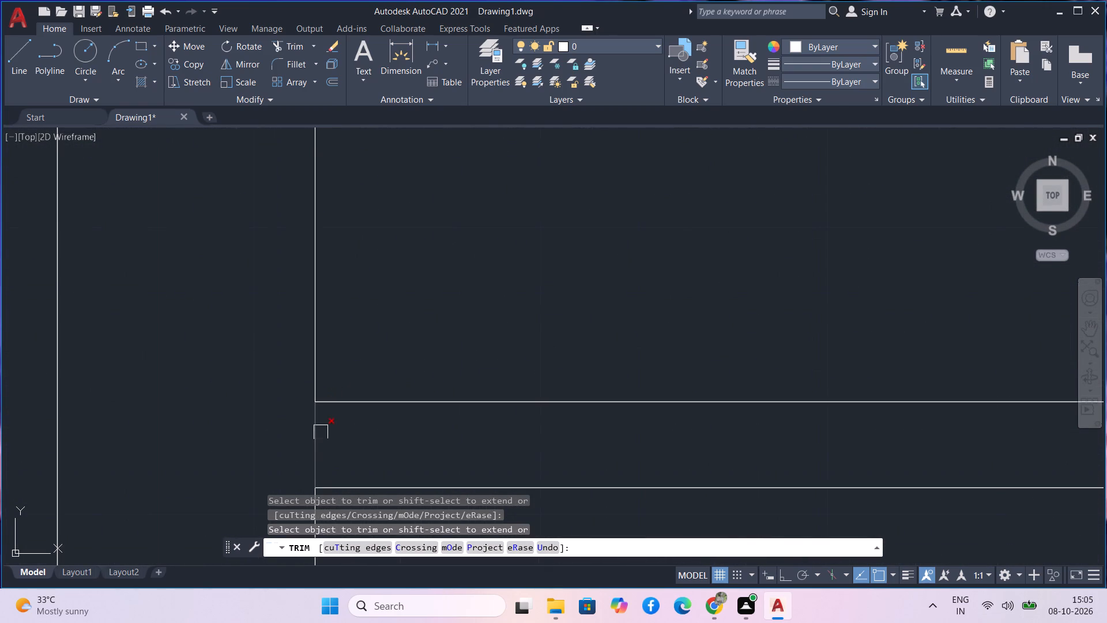
click(321, 433)
Trim out the short vertical line inside the east end of the wall between the western pair of doors.
scroll(325, 429, down, 6)
scroll(475, 472, down, 2)
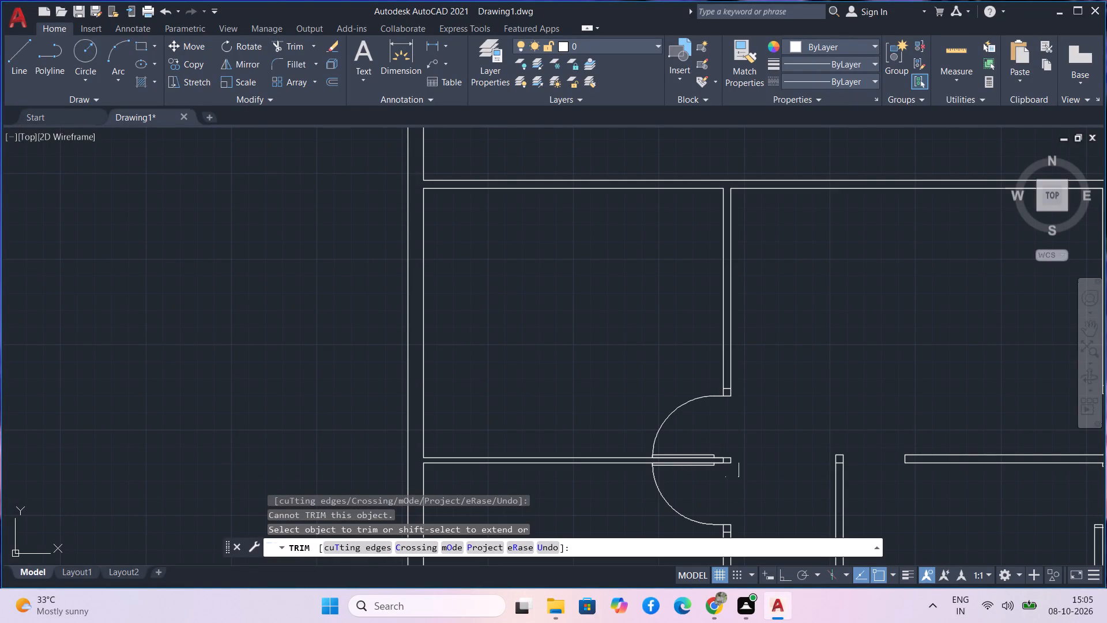
scroll(733, 463, up, 4)
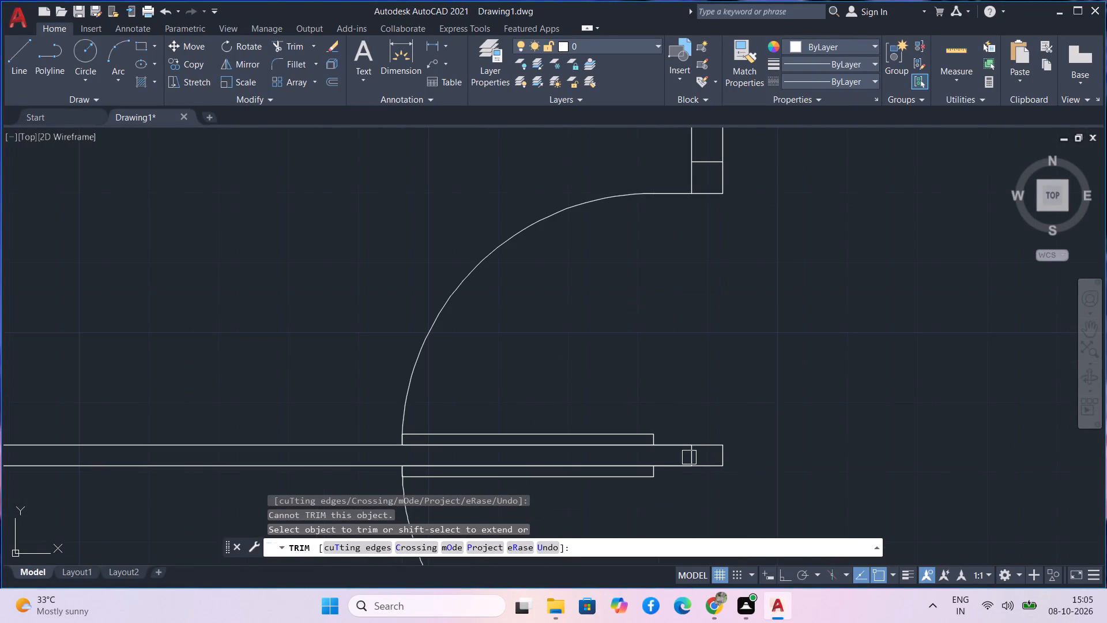
click(688, 457)
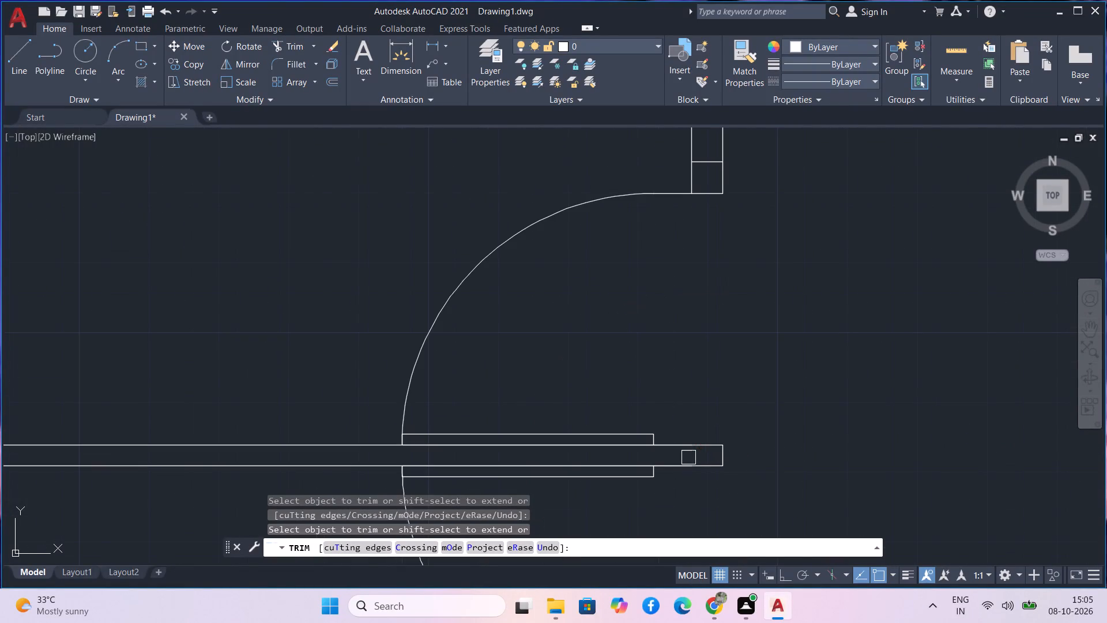
Trim the inner line of the lower west room's east wall where it crosses the south wall at the southeast corner.
scroll(702, 506, down, 2)
middle_drag(703, 506, 420, 285)
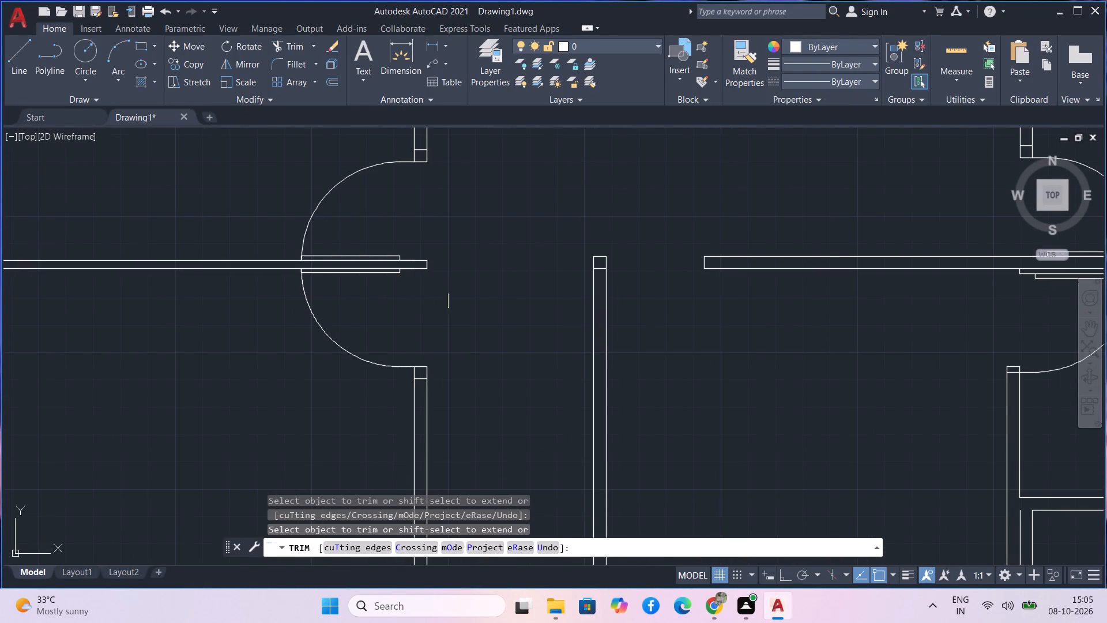
scroll(642, 299, down, 2)
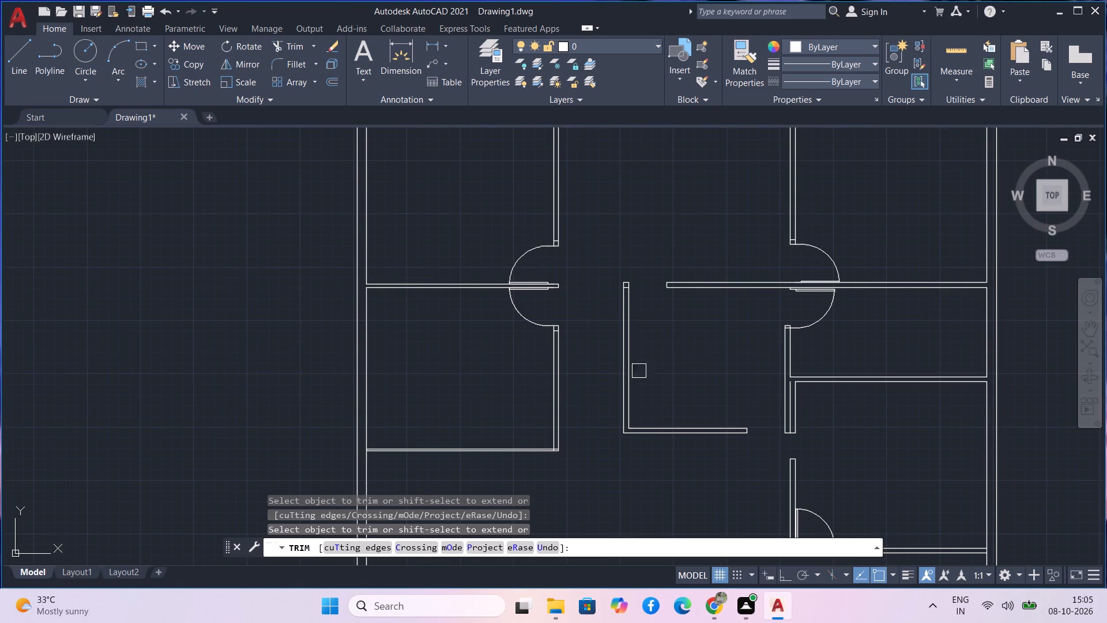
scroll(543, 443, up, 2)
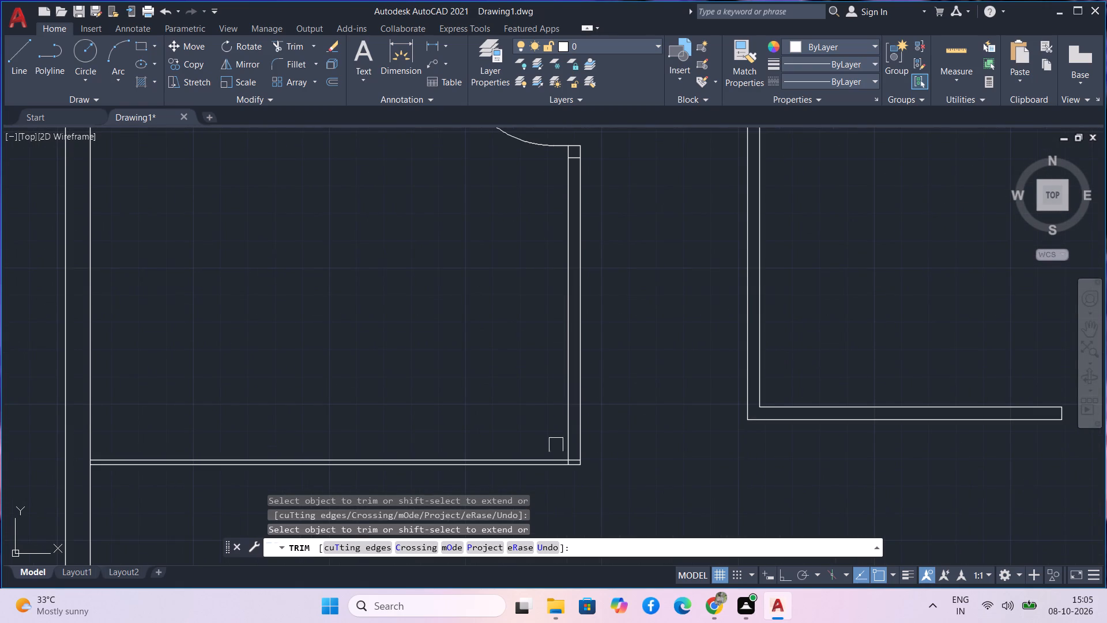
middle_drag(625, 367, 590, 302)
scroll(625, 367, down, 1)
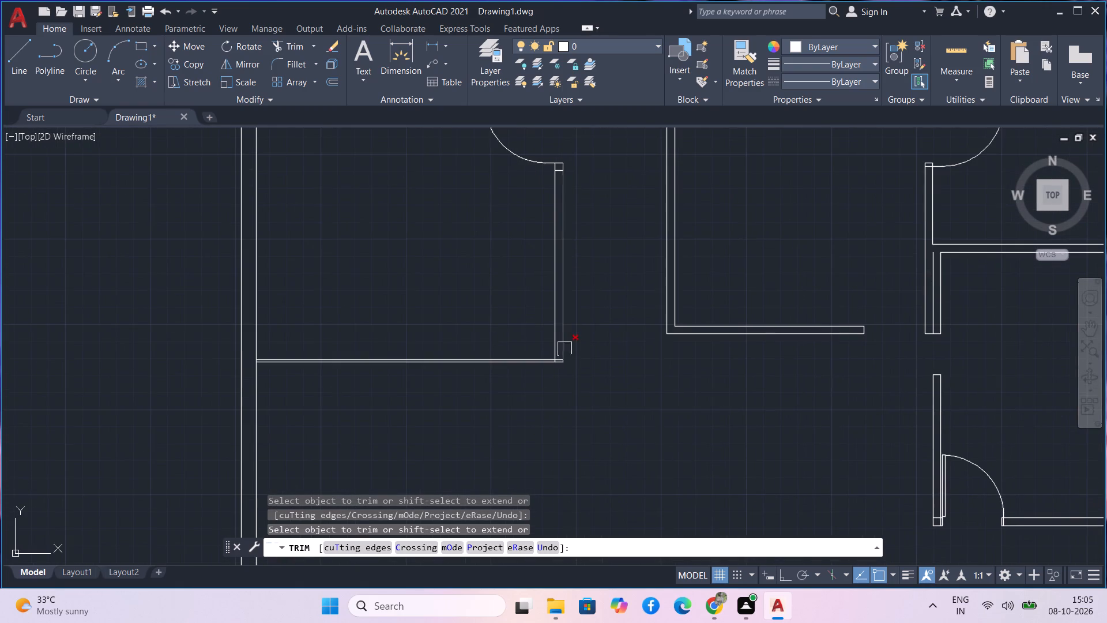
scroll(563, 364, up, 6)
drag(526, 354, 536, 353)
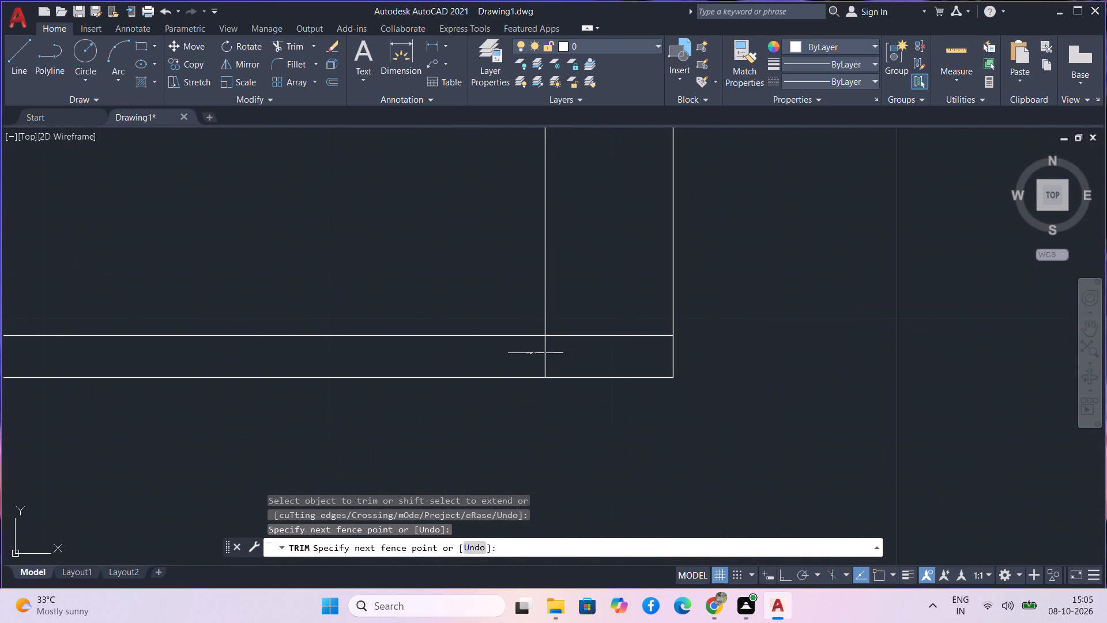
drag(536, 353, 564, 352)
Trim the inner line of the west outer wall between the two lines of the lower west room's south wall.
scroll(416, 364, down, 3)
scroll(155, 393, down, 1)
middle_drag(155, 397, 603, 377)
scroll(0, 356, down, 2)
scroll(69, 373, down, 3)
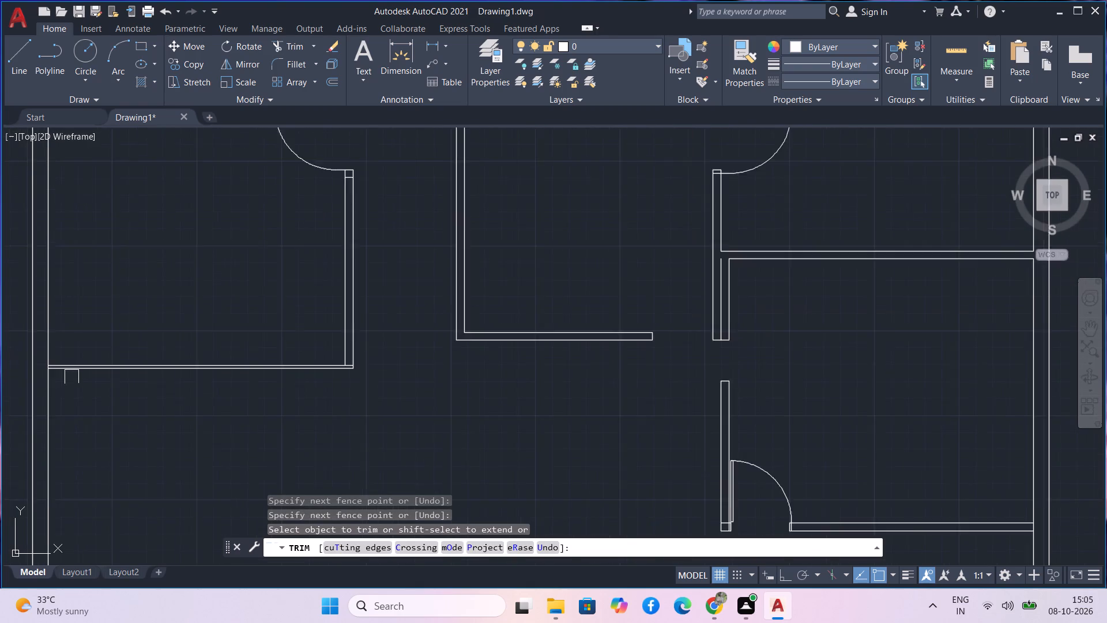
scroll(46, 374, up, 8)
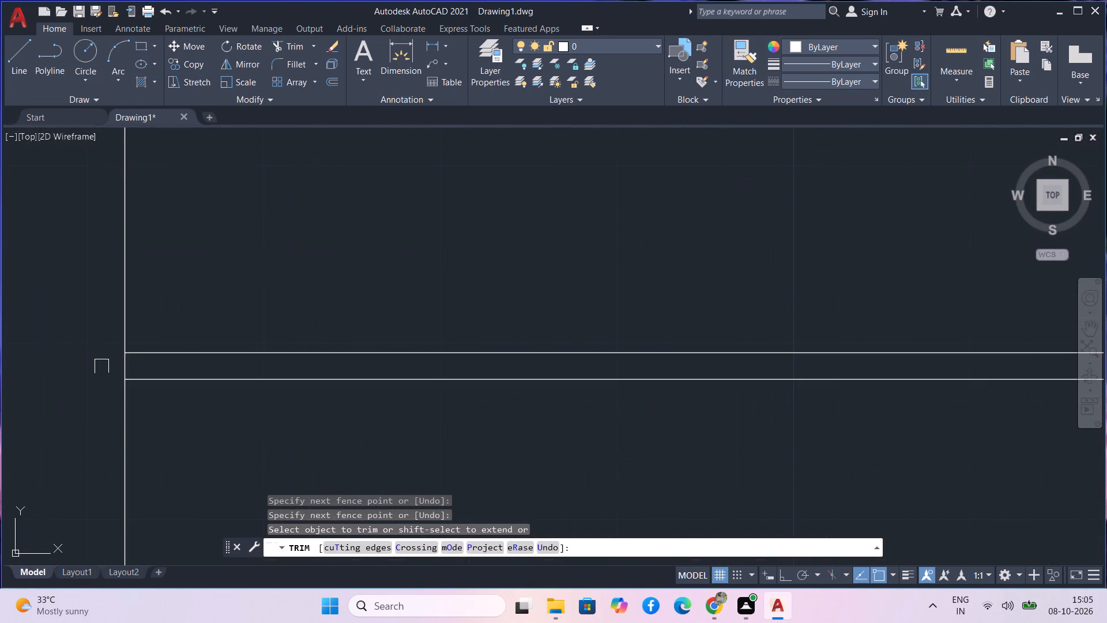
scroll(103, 366, up, 3)
drag(110, 372, 238, 377)
Examine the remaining wall junctions across the plan's southern part for leftover lines, and end the trimming.
scroll(235, 378, down, 9)
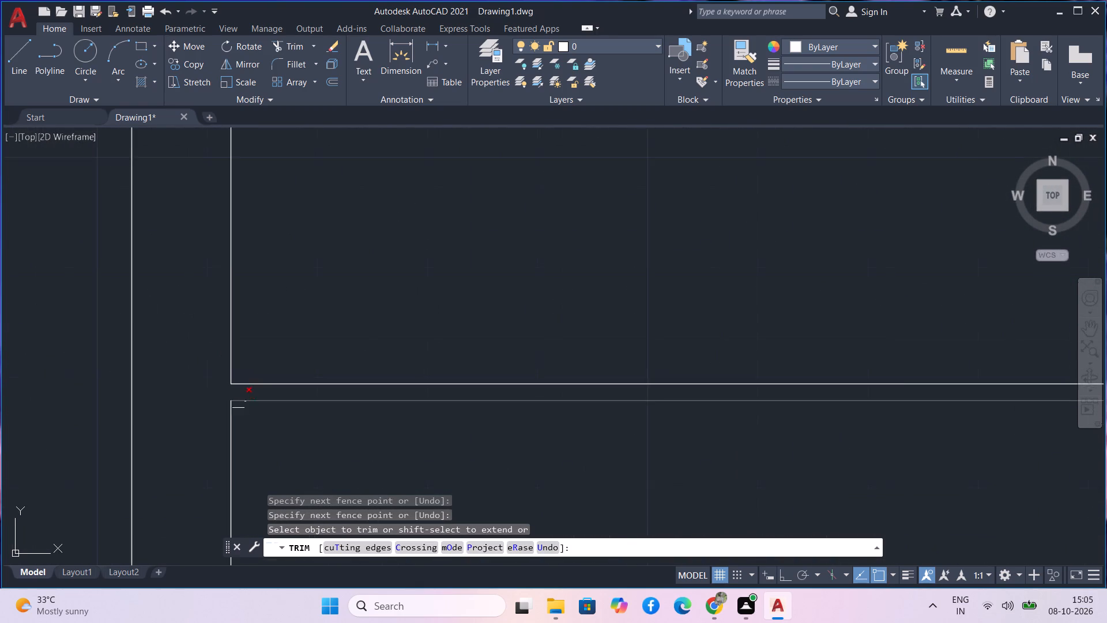
scroll(242, 408, down, 6)
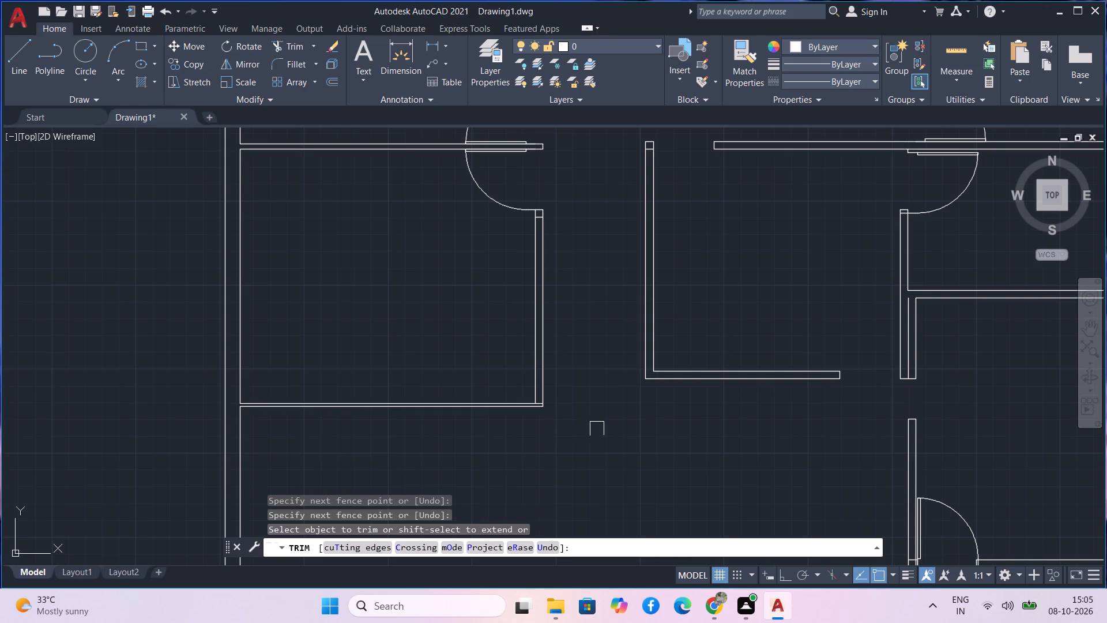
middle_drag(598, 429, 344, 396)
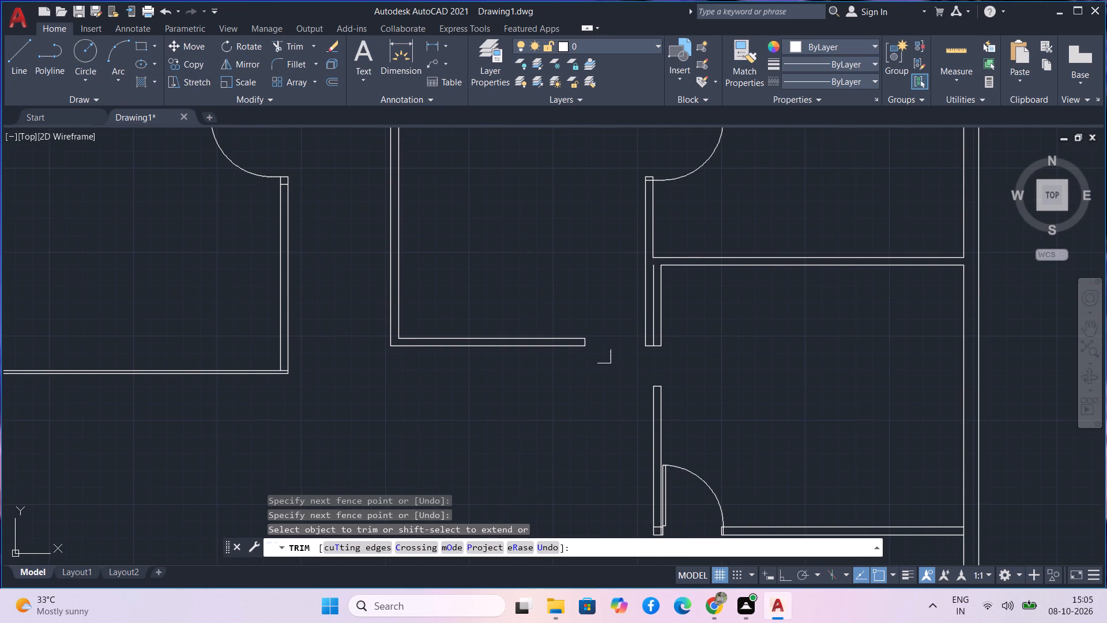
scroll(641, 356, down, 3)
middle_drag(565, 429, 557, 378)
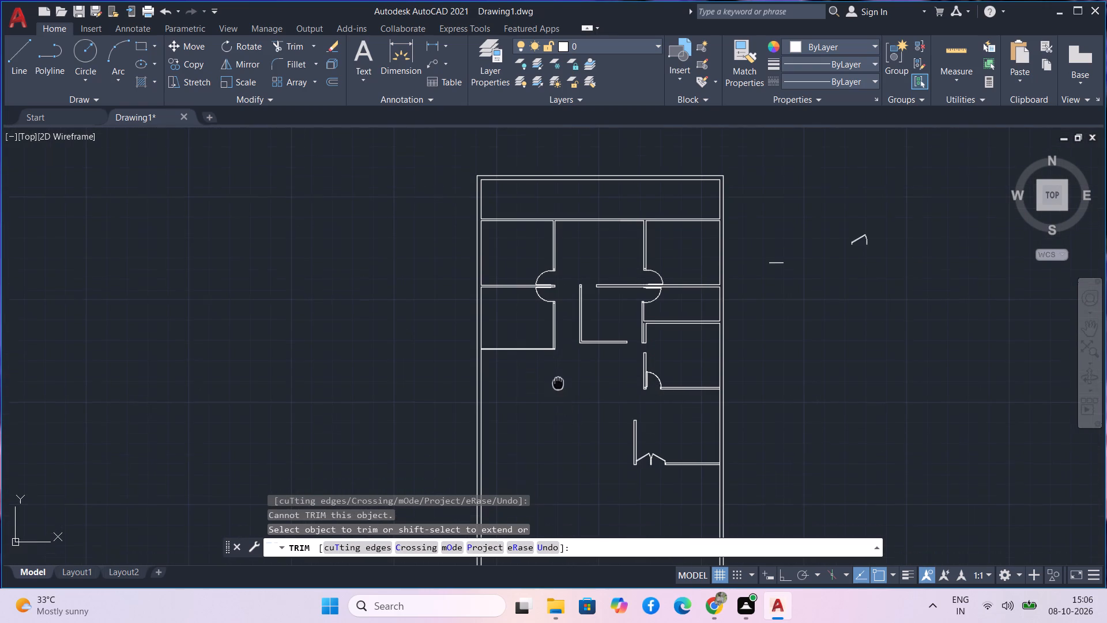
middle_drag(557, 378, 539, 267)
scroll(677, 400, up, 1)
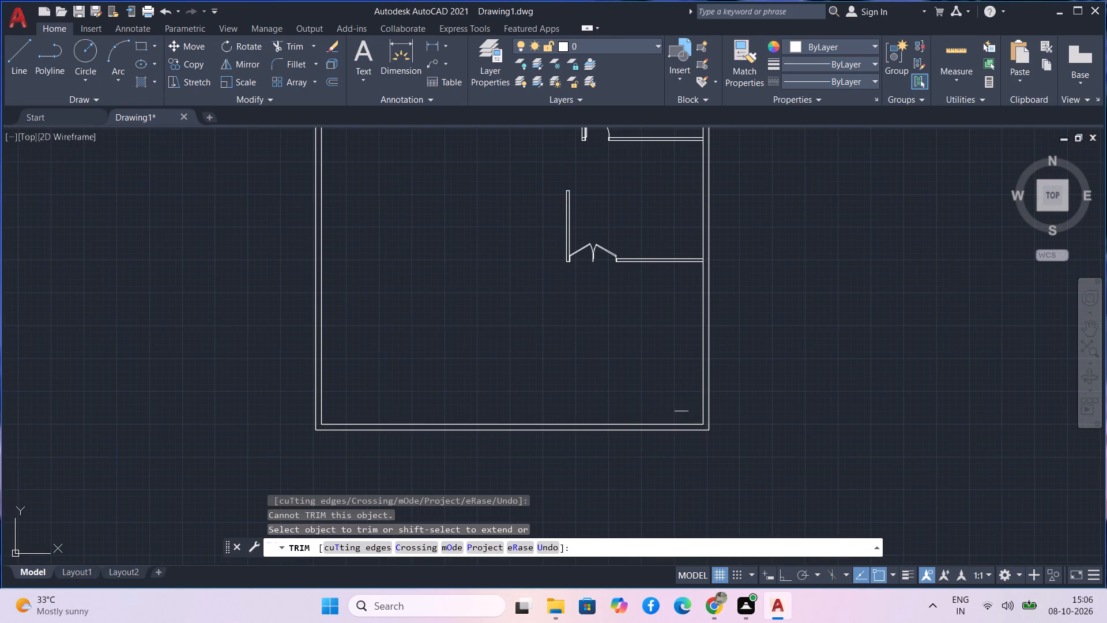
scroll(694, 410, up, 2)
scroll(694, 410, down, 2)
scroll(552, 363, down, 1)
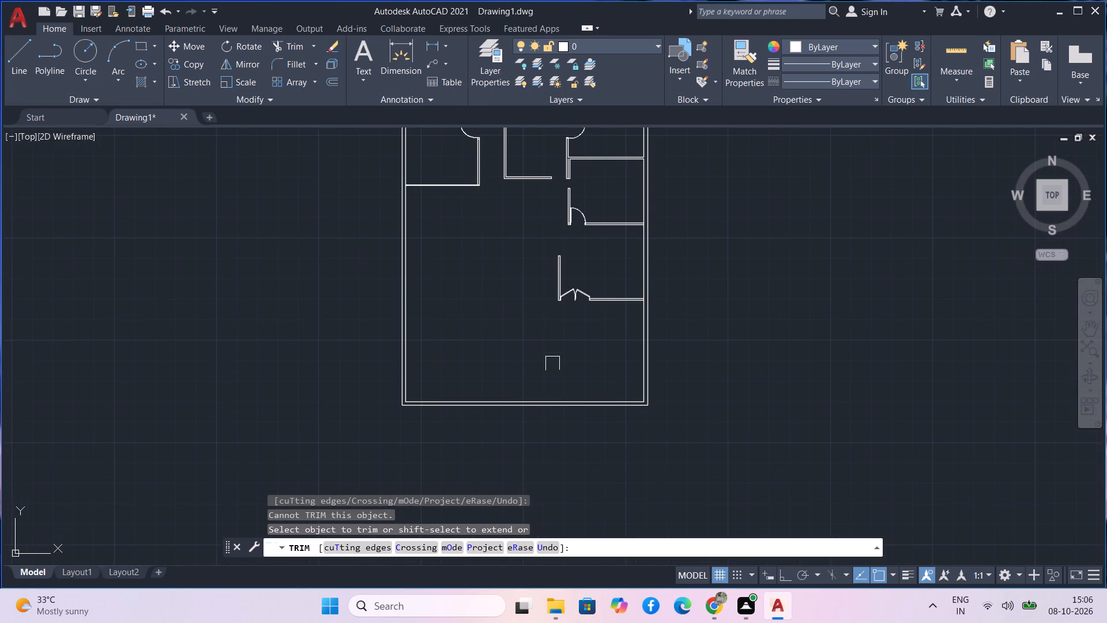
key(Escape)
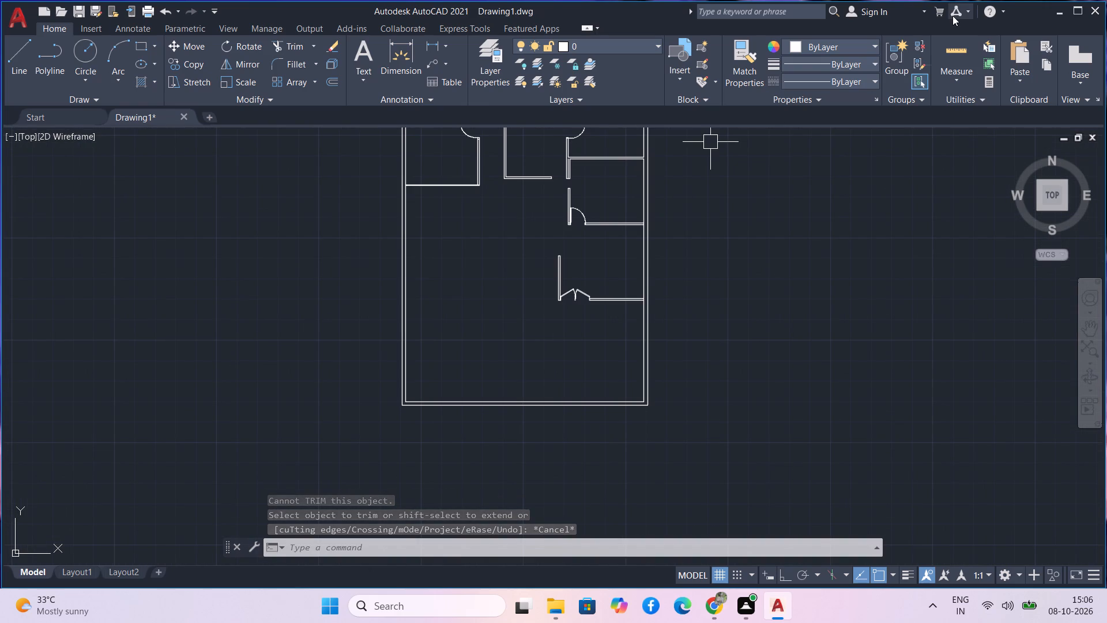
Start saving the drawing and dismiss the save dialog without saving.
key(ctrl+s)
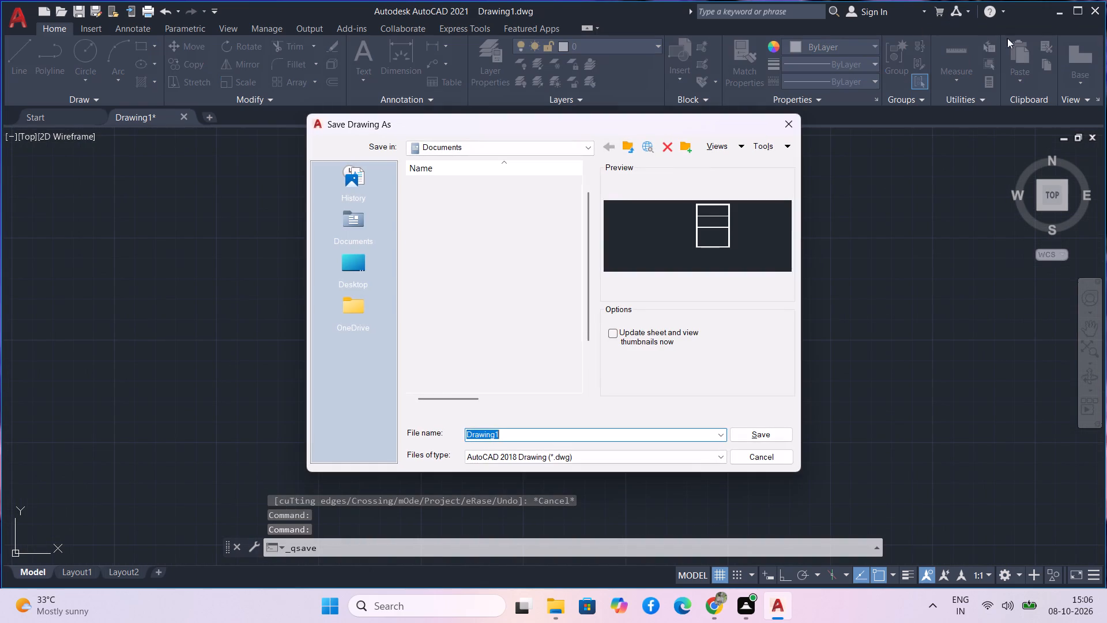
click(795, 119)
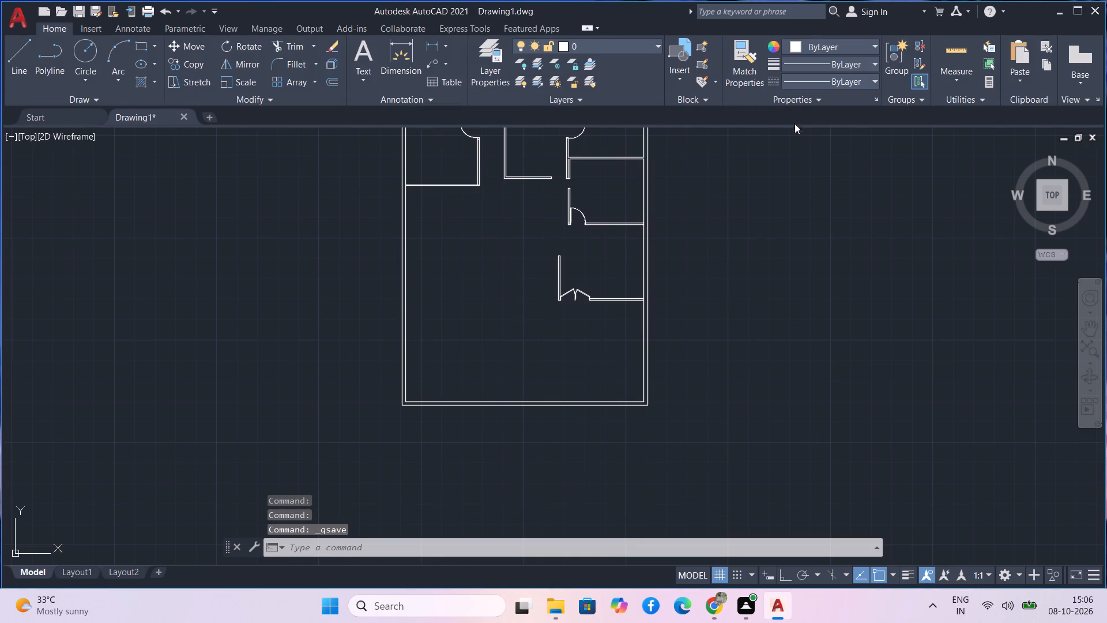
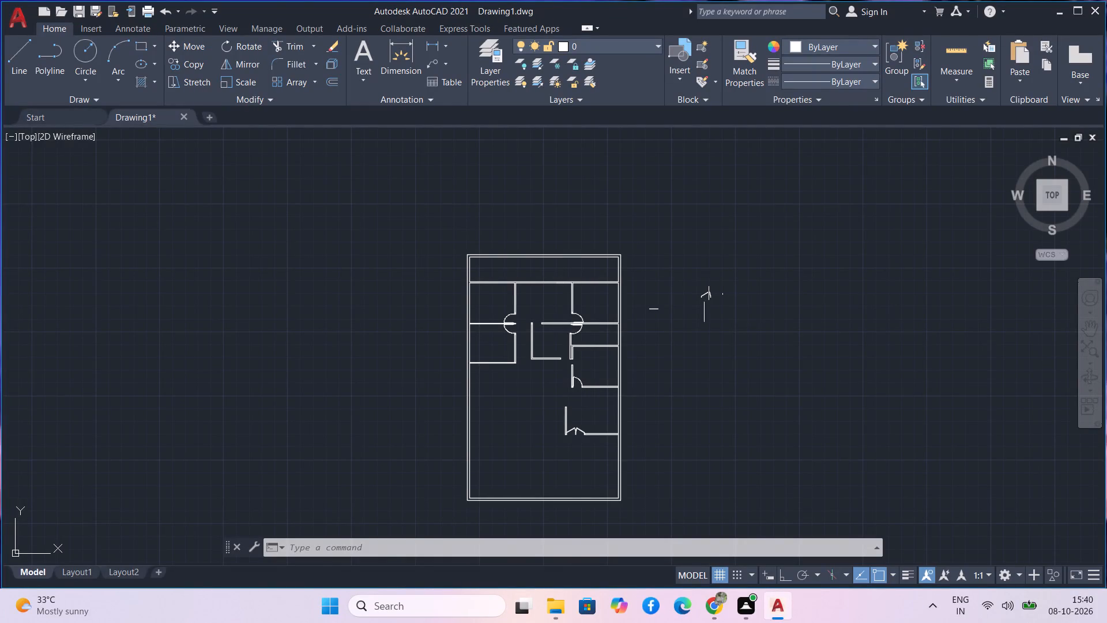
Offset the lower line of the wall beside the double door 17' southward, toward the south outer wall.
middle_drag(662, 392, 660, 327)
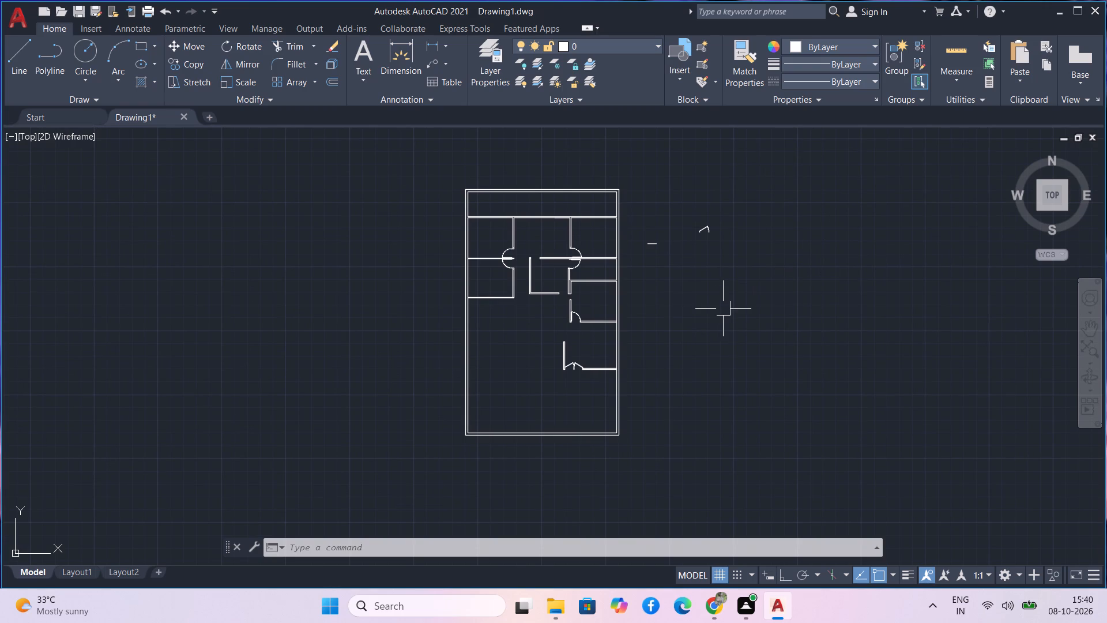
text(o)
key(space)
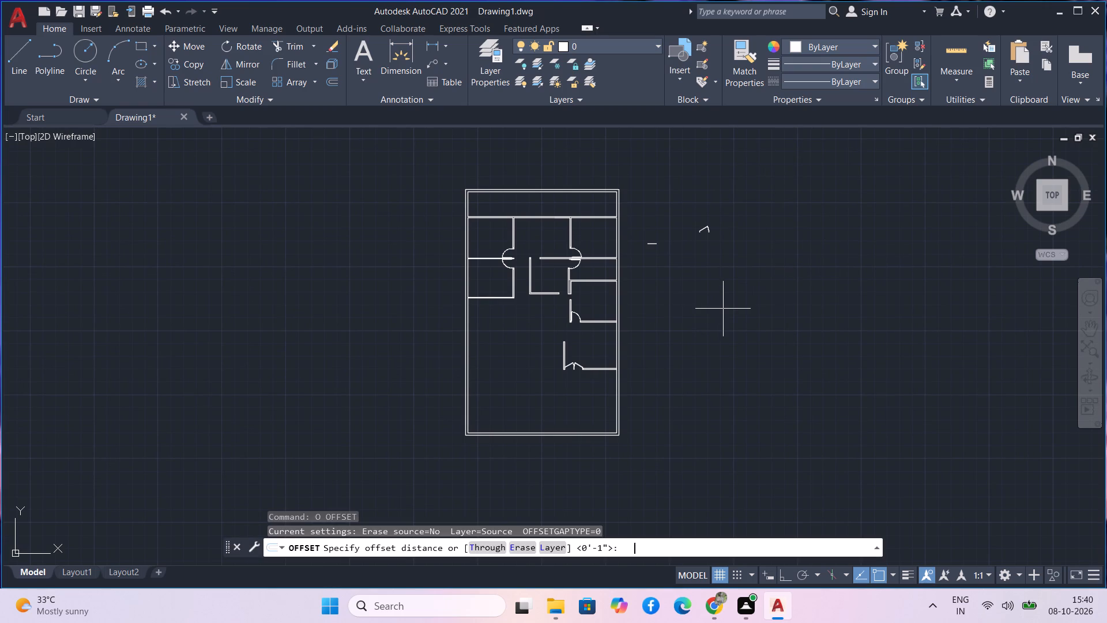
text(17)
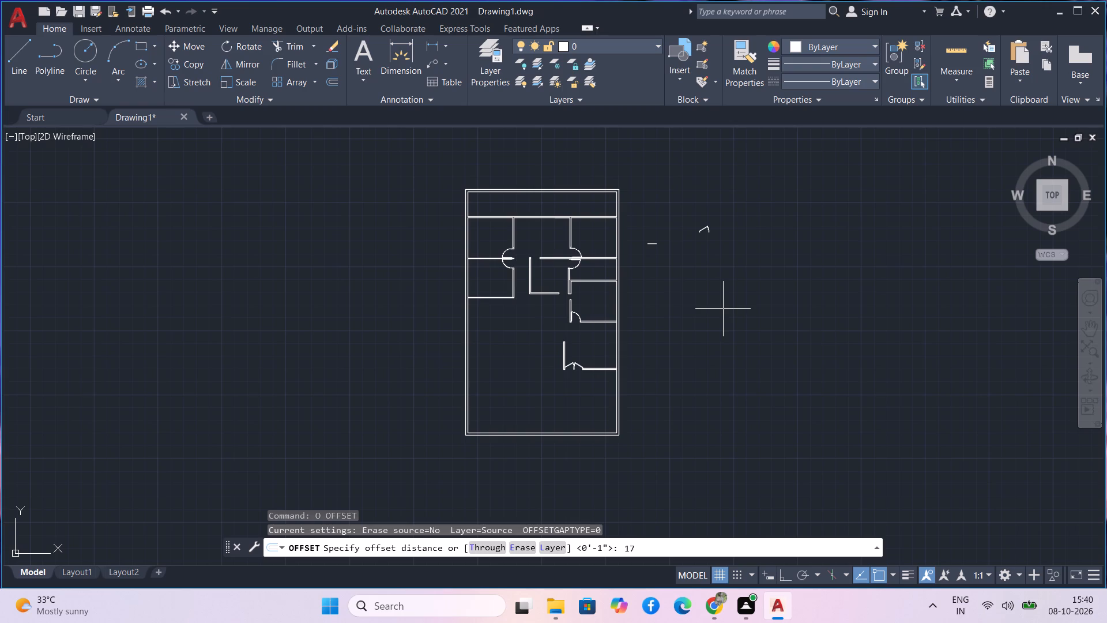
key(apostrophe)
key(Return)
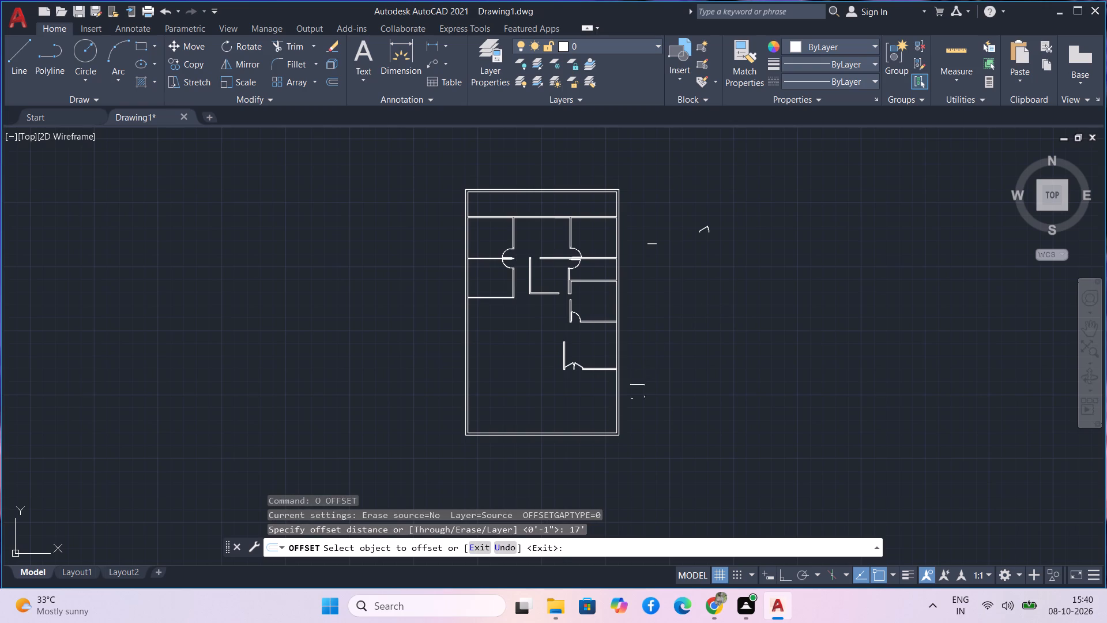
scroll(581, 376, up, 1)
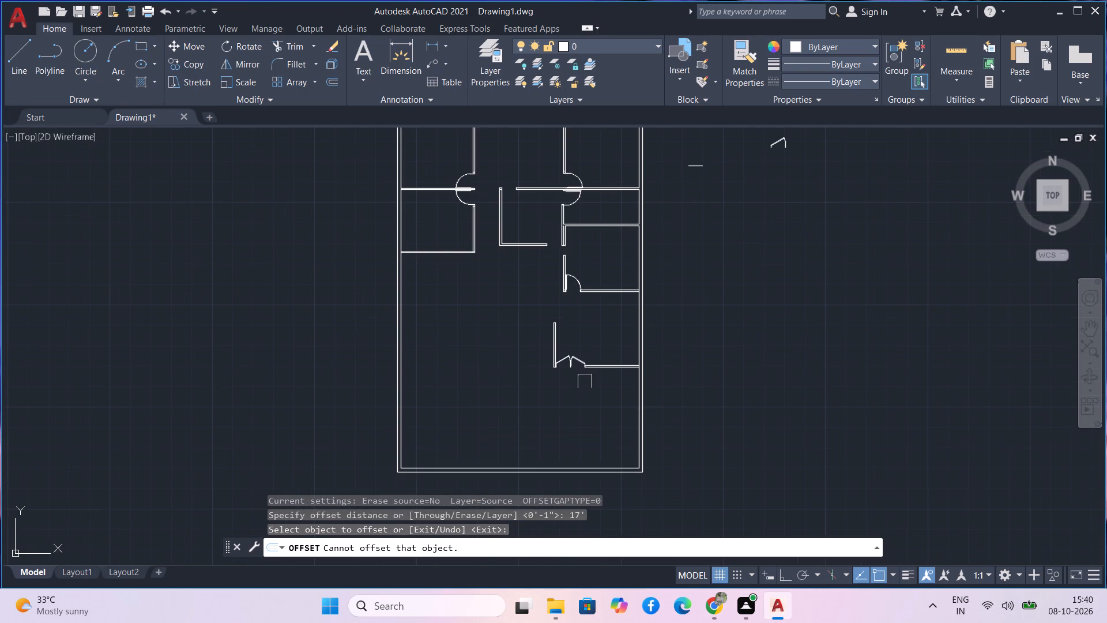
scroll(583, 393, up, 2)
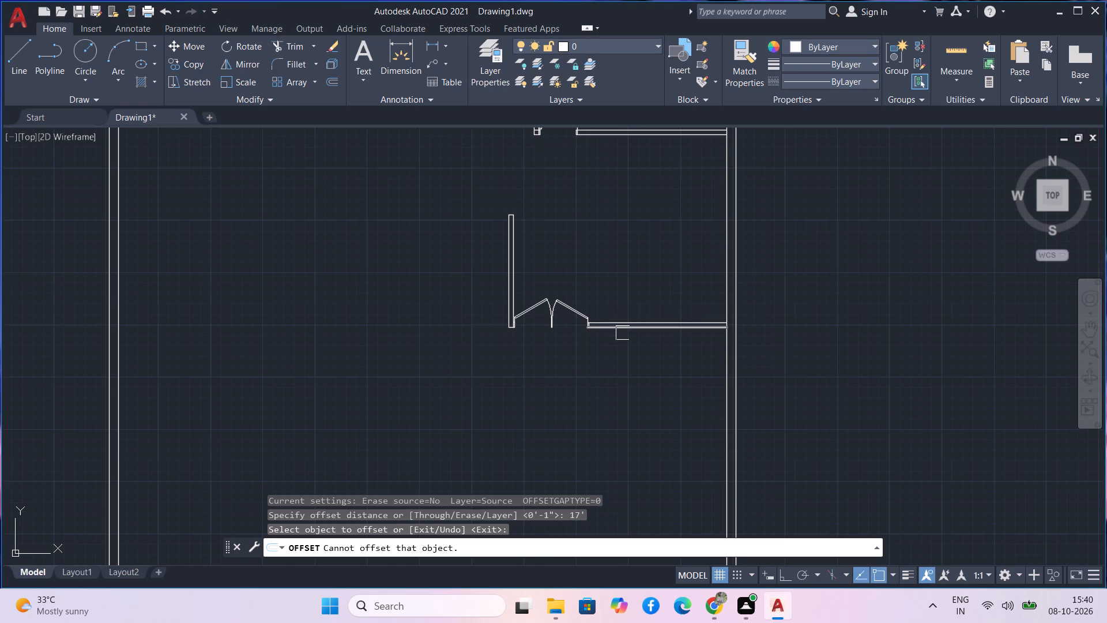
click(623, 333)
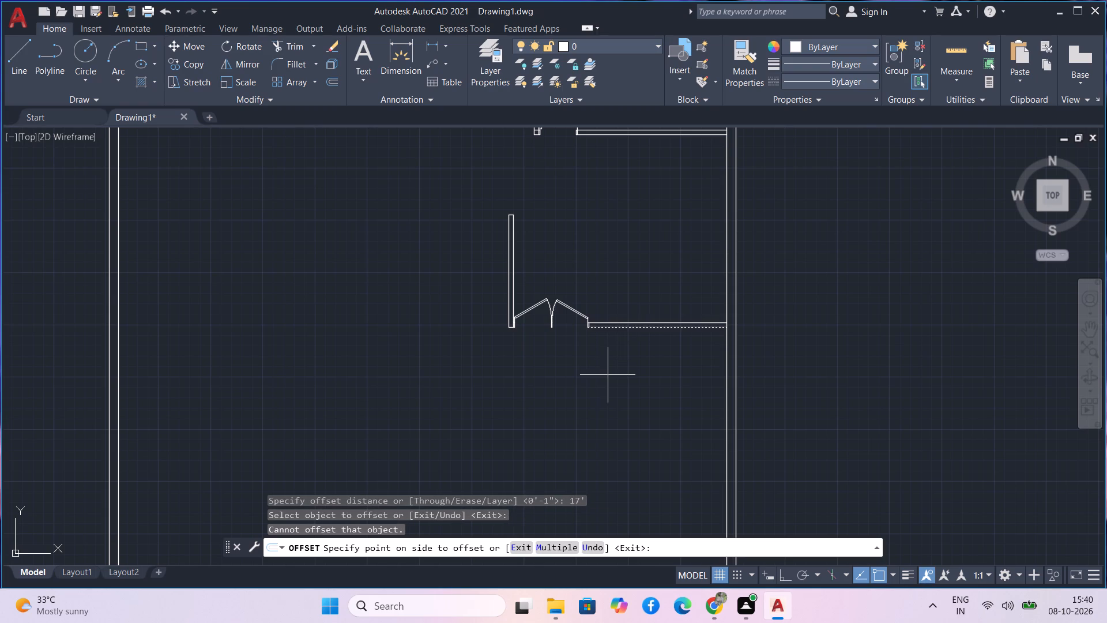
scroll(608, 375, down, 1)
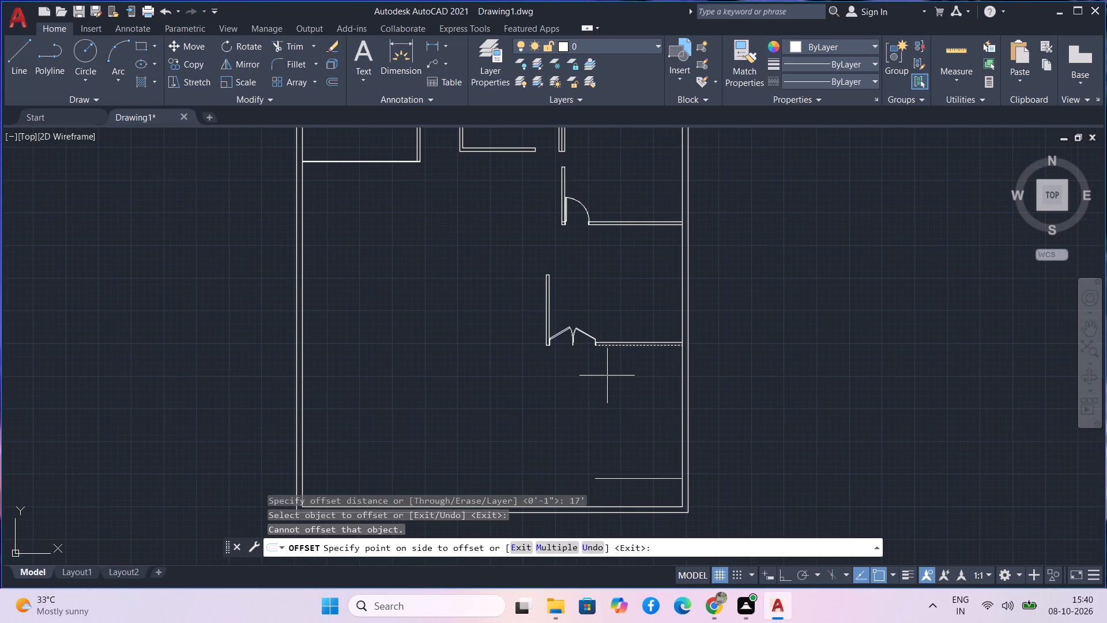
click(607, 376)
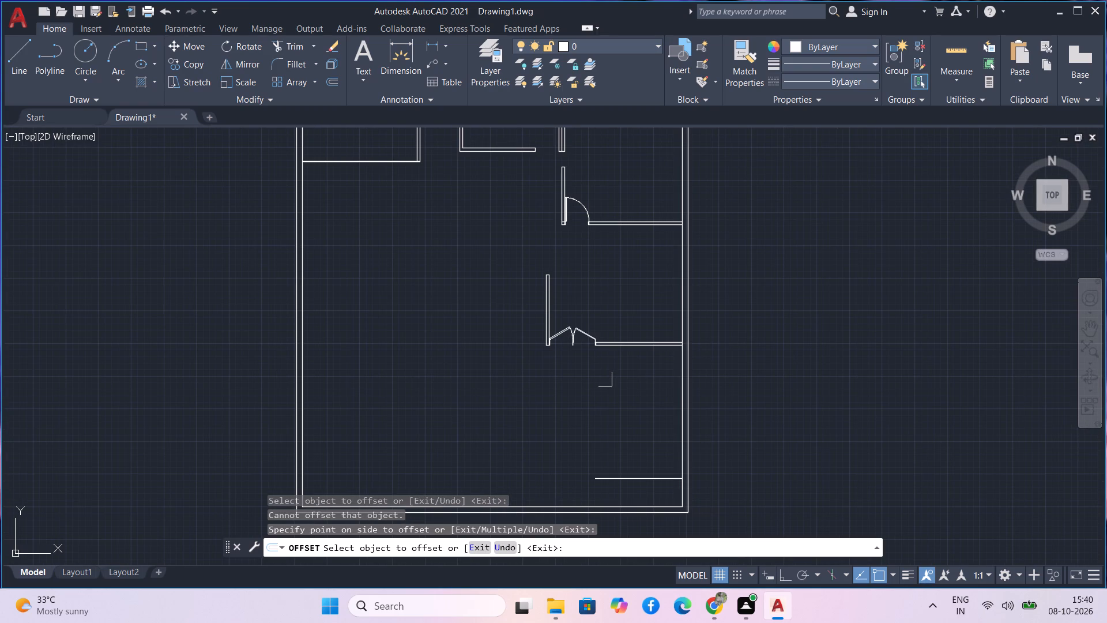
key(Escape)
Extend the new horizontal line near the south outer wall westward to the west outer wall's inner line.
text(ex)
key(space)
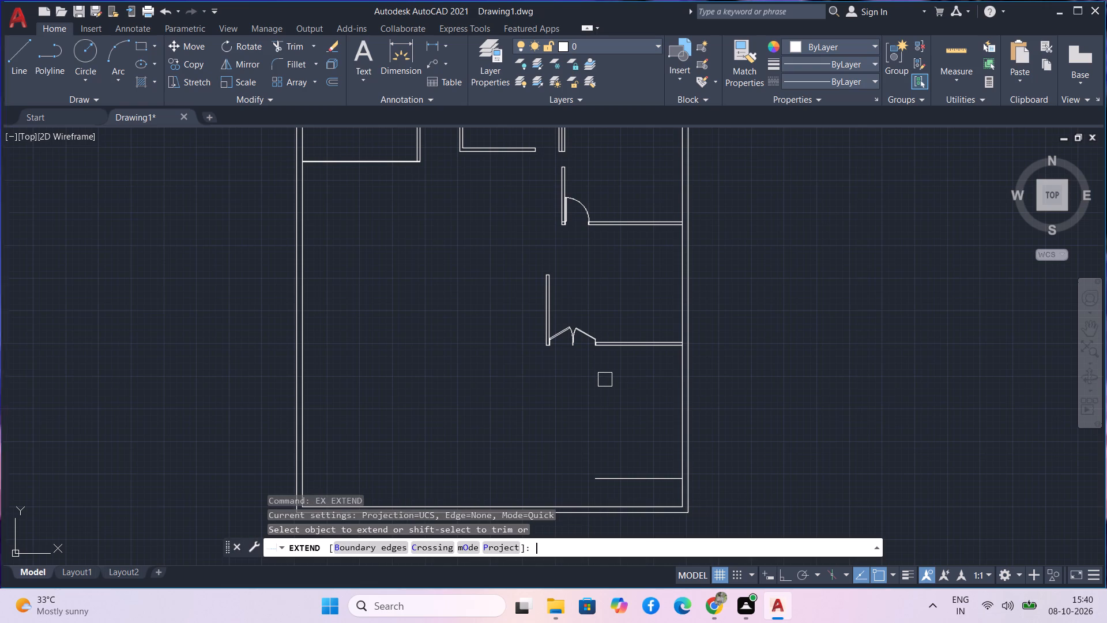
middle_drag(613, 407, 574, 341)
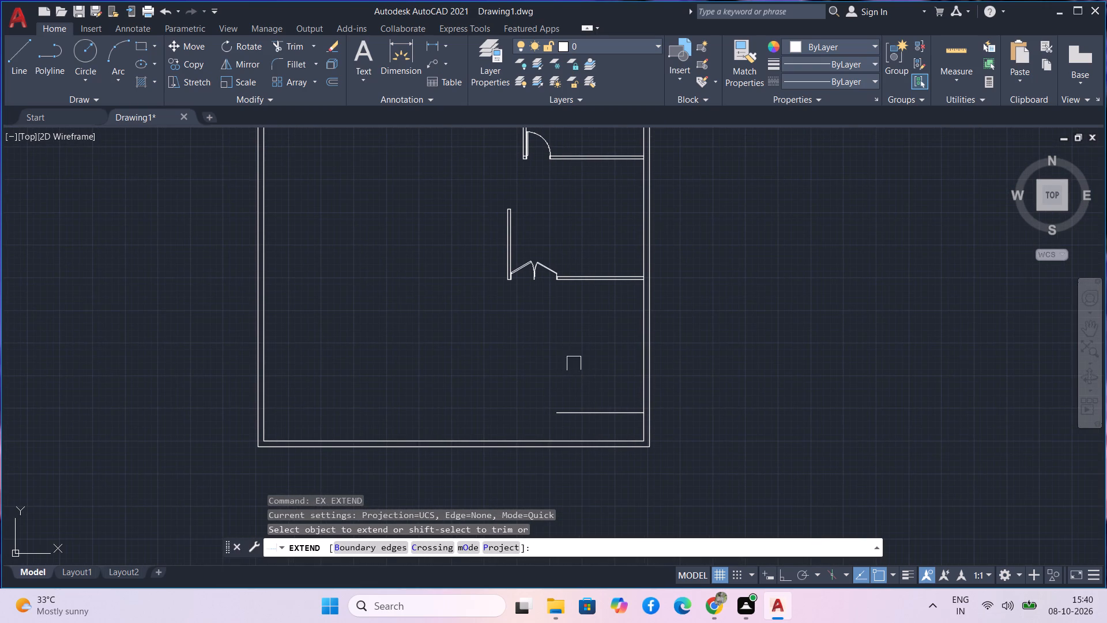
click(591, 412)
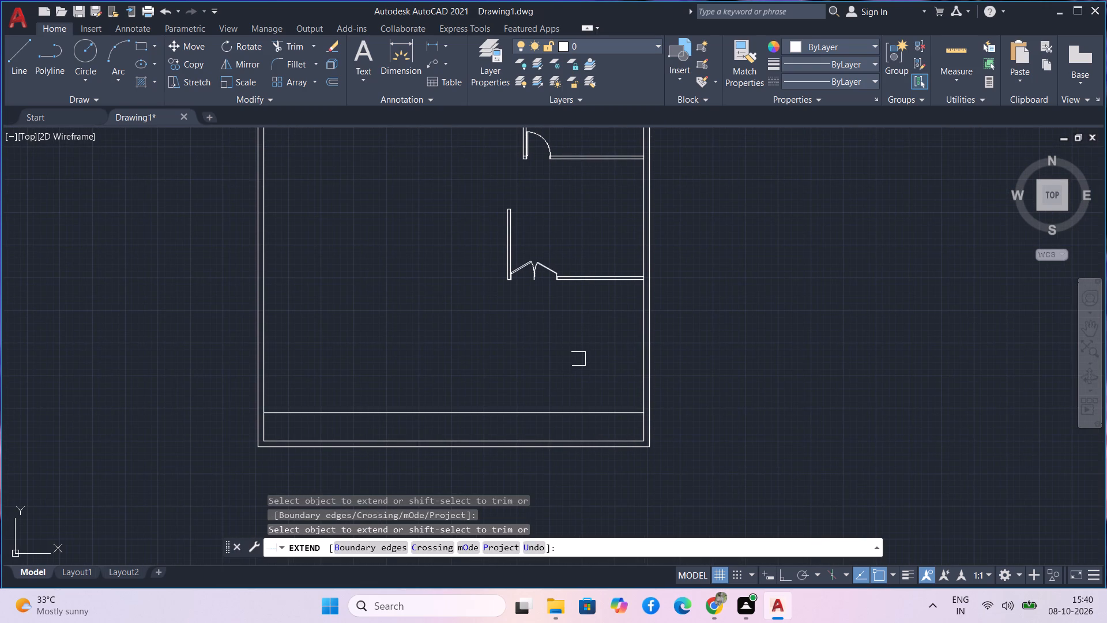
key(Escape)
Offset the extended horizontal line 4.5" southward to form the second line of the wall.
key(o)
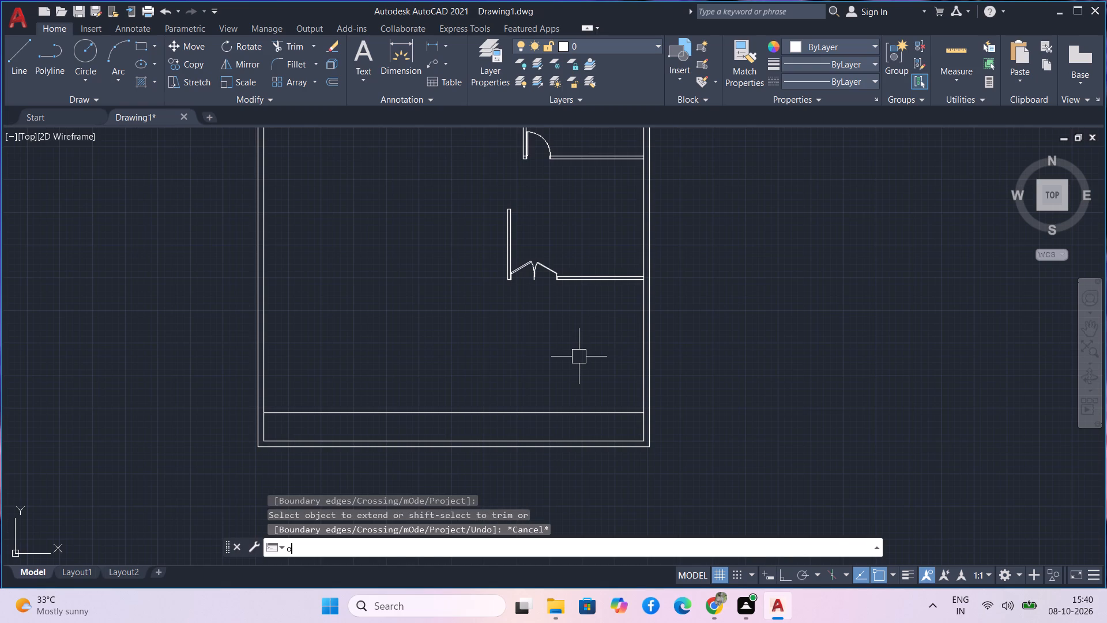
key(space)
text(4.5)
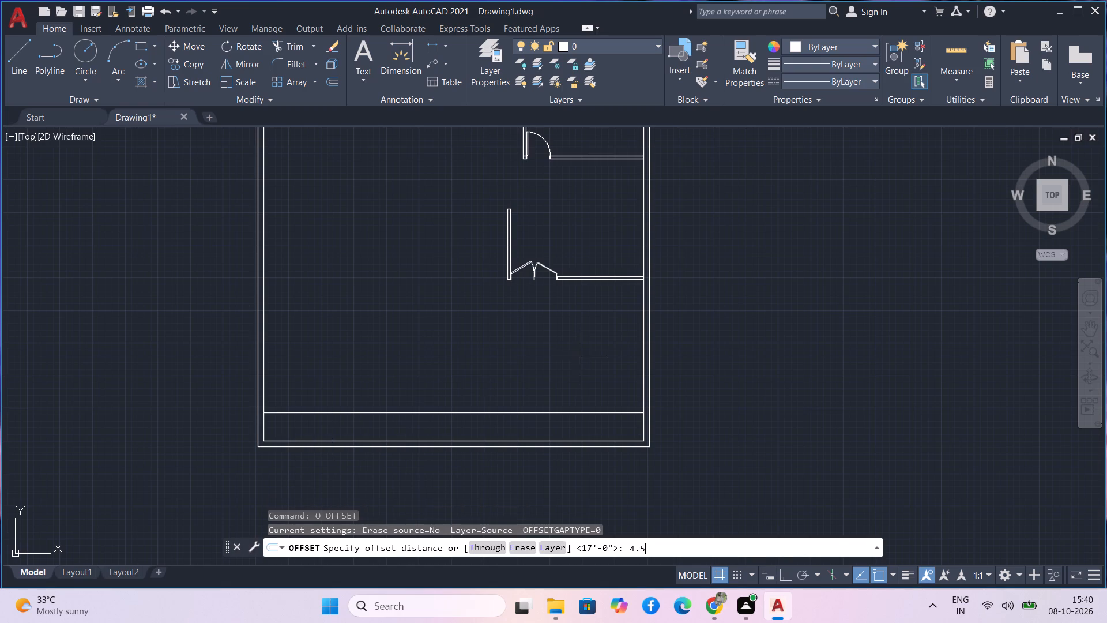
key(Return)
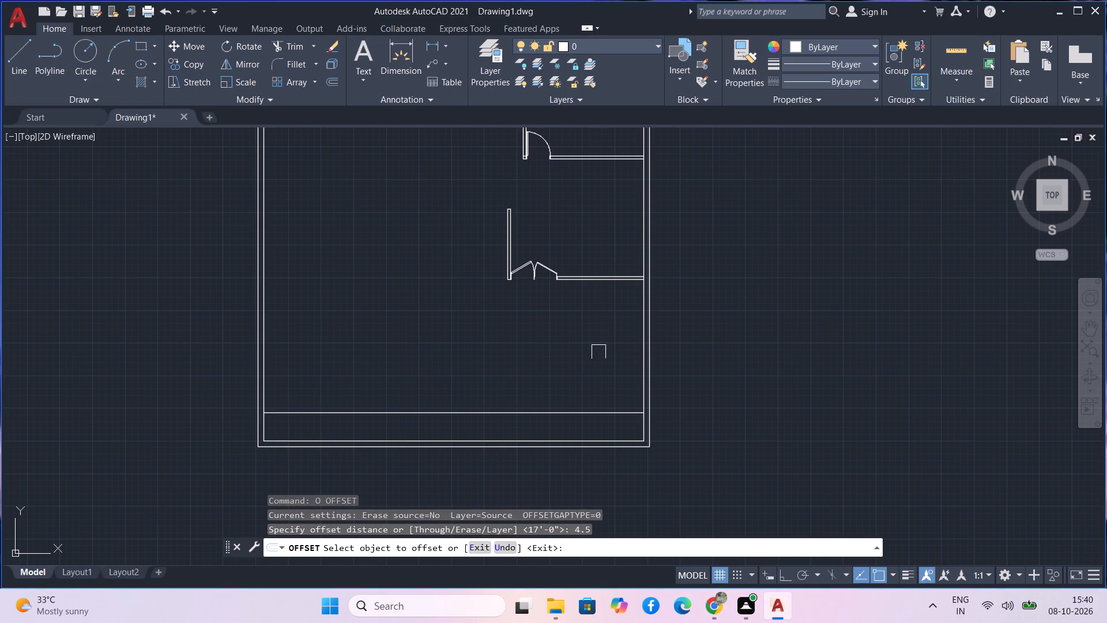
click(569, 413)
click(569, 425)
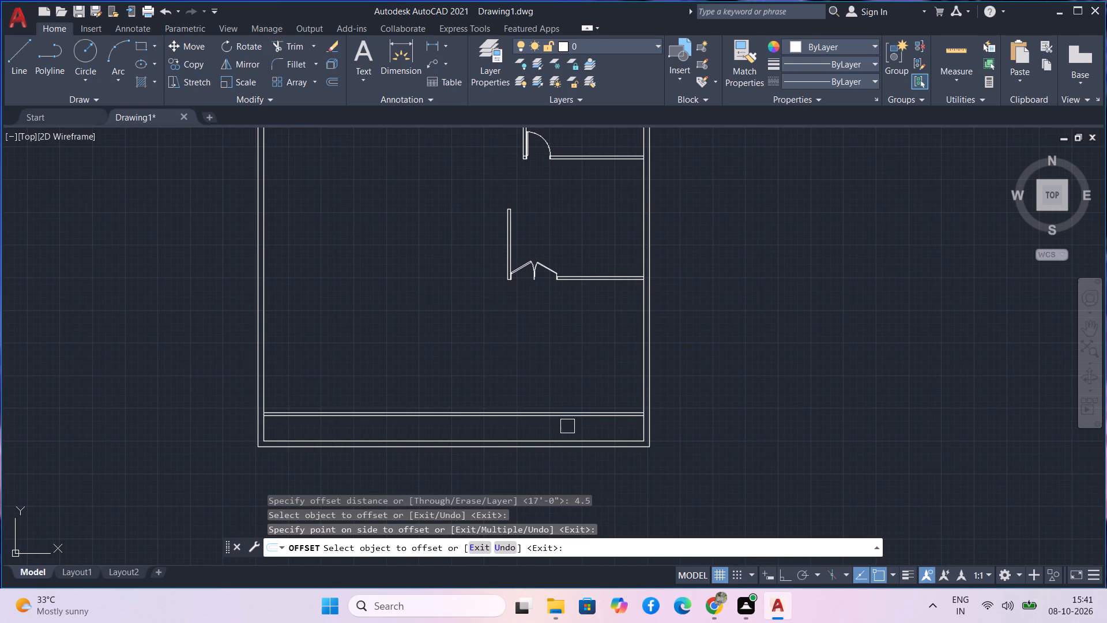
key(Escape)
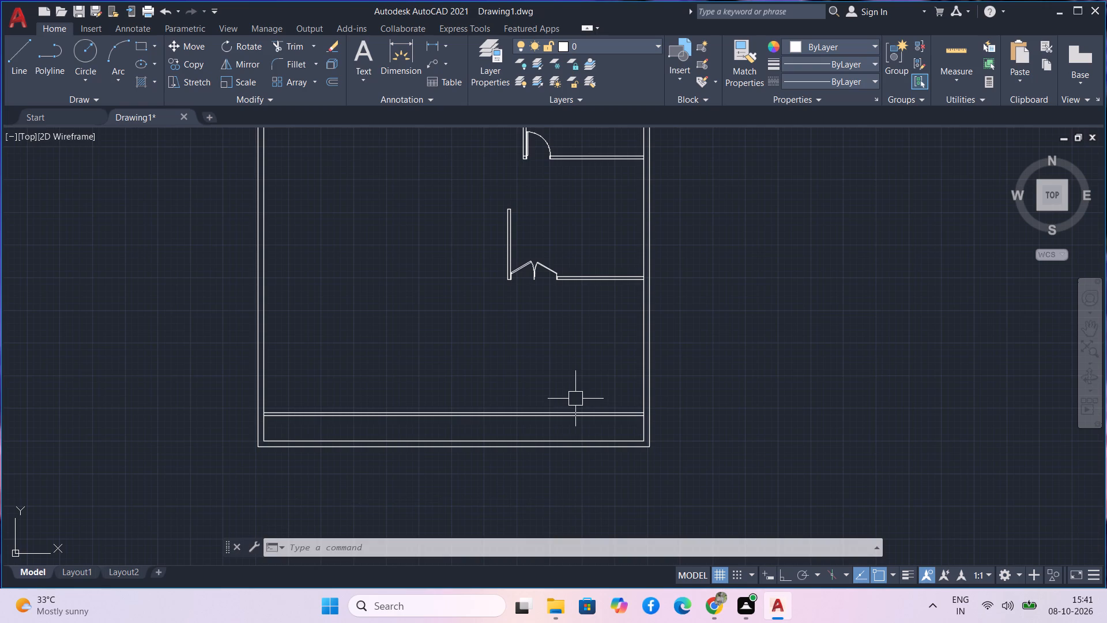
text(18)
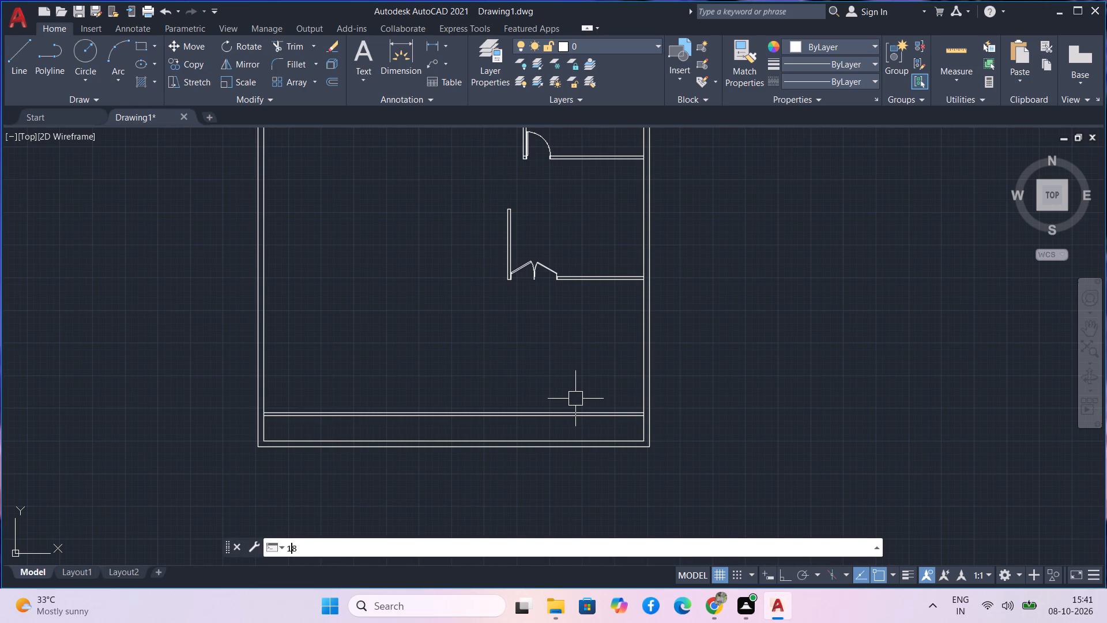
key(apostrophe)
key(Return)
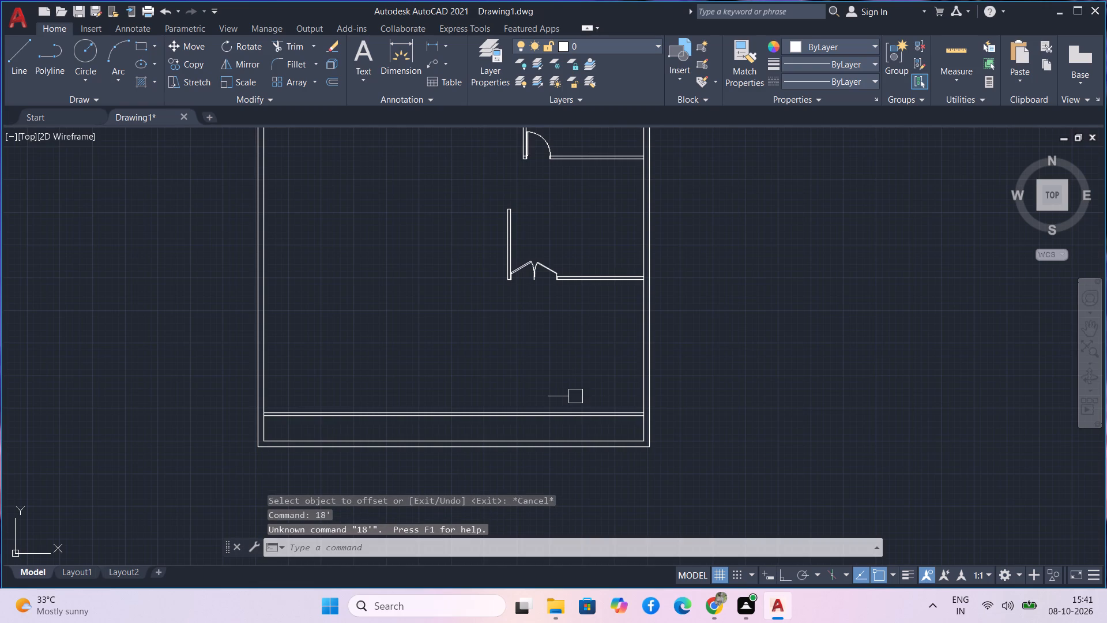
Offset the east outer wall's inner line 18' westward into the plan.
text(o 18')
key(Return)
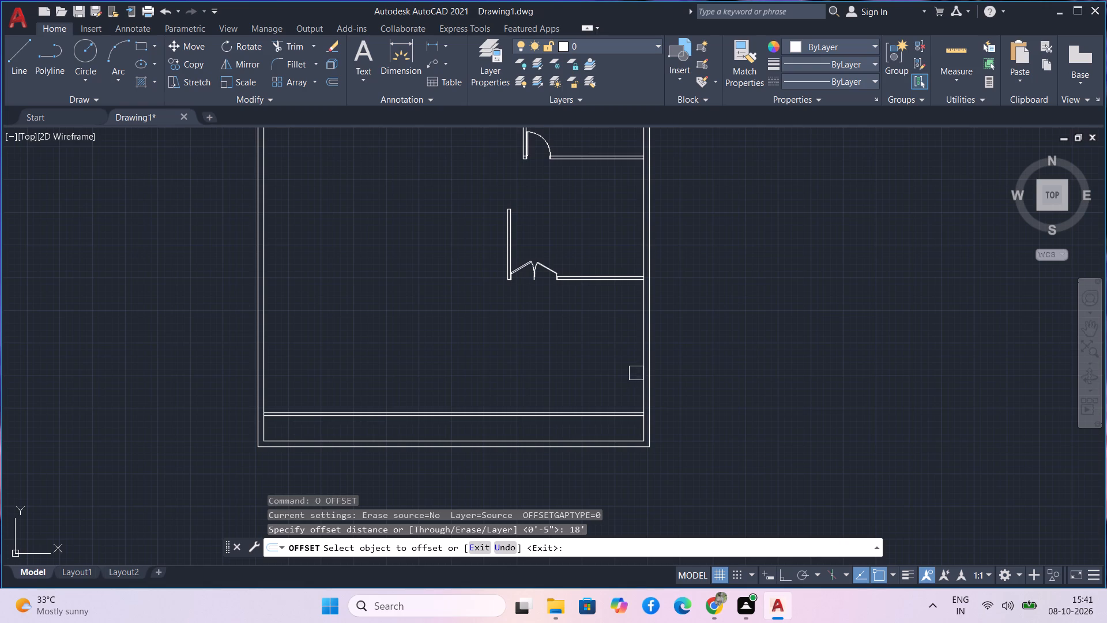
click(638, 372)
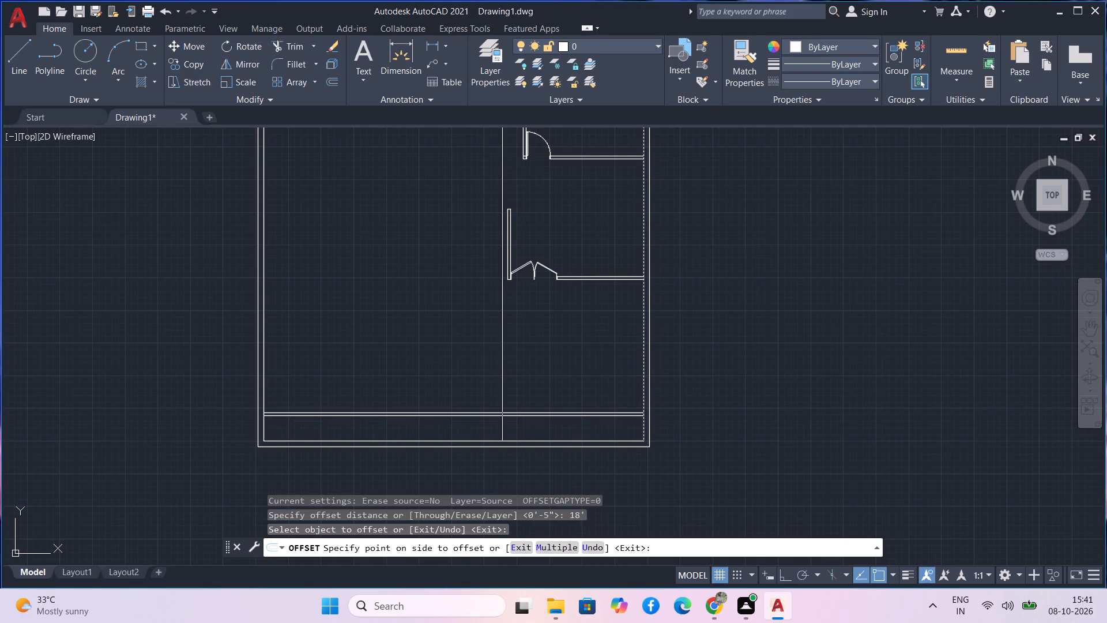
click(598, 374)
scroll(597, 374, down, 2)
middle_drag(595, 371, 583, 381)
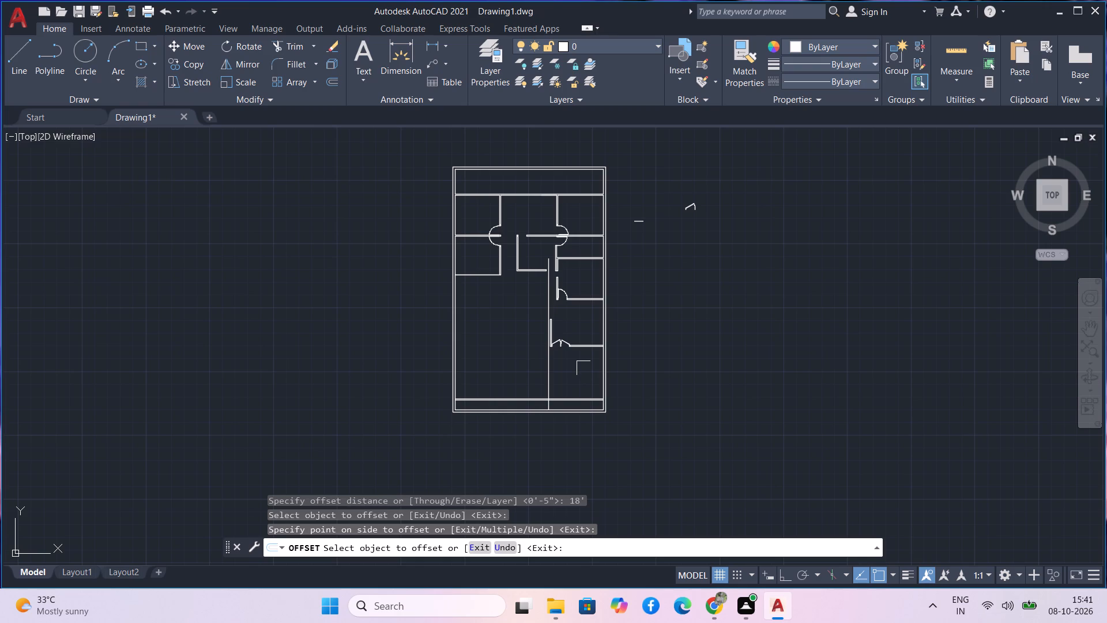
scroll(583, 368, up, 2)
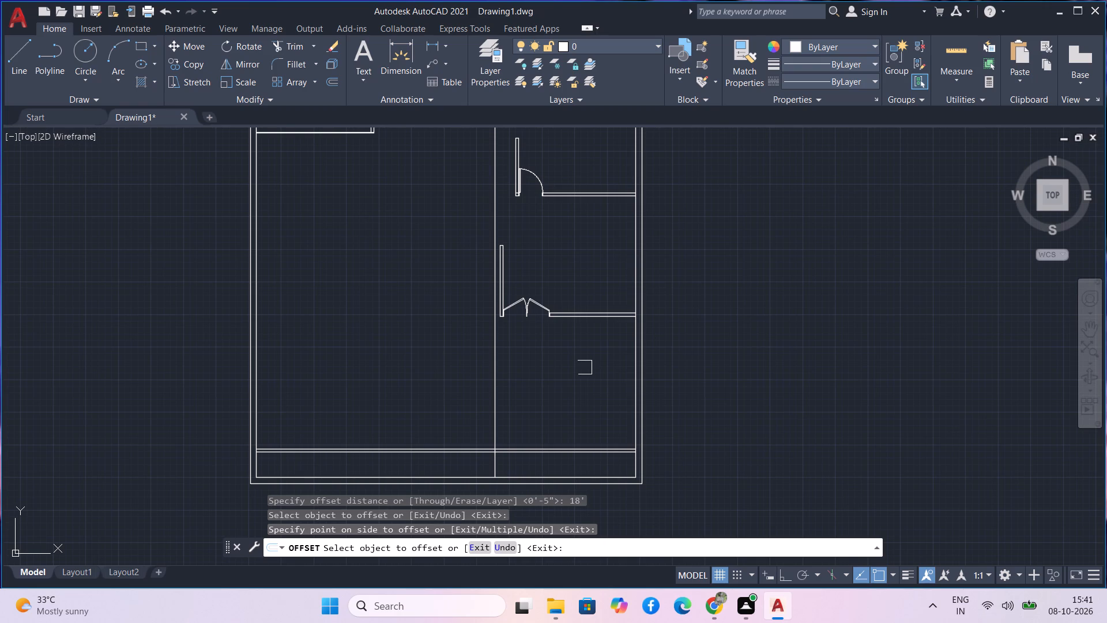
key(Escape)
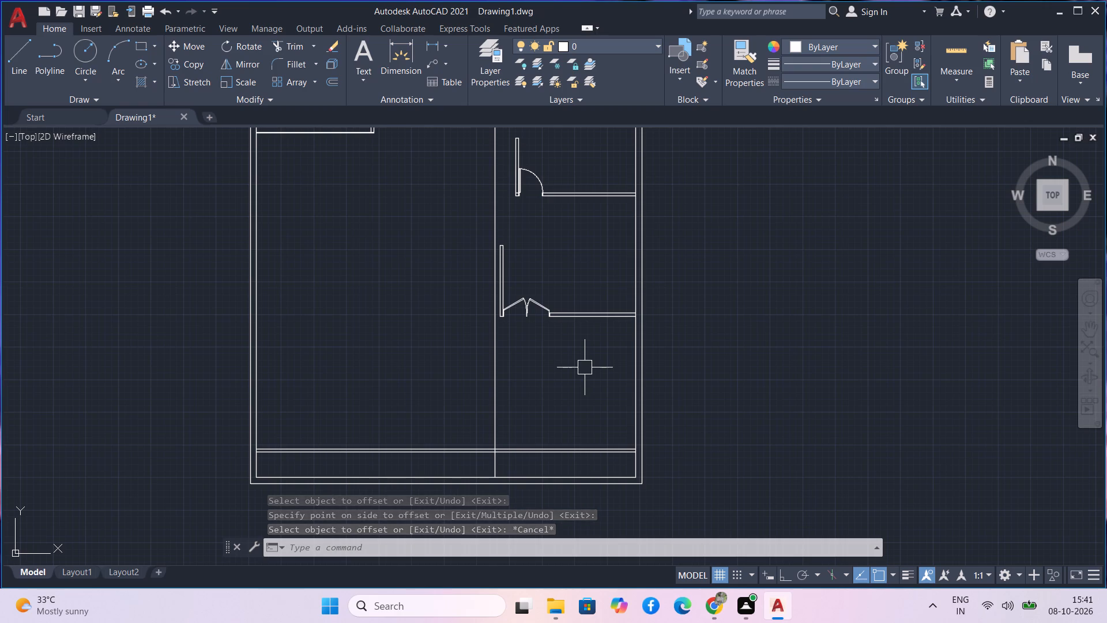
Offset the upper line of the new full-width southern wall 15' northward.
text(o)
key(space)
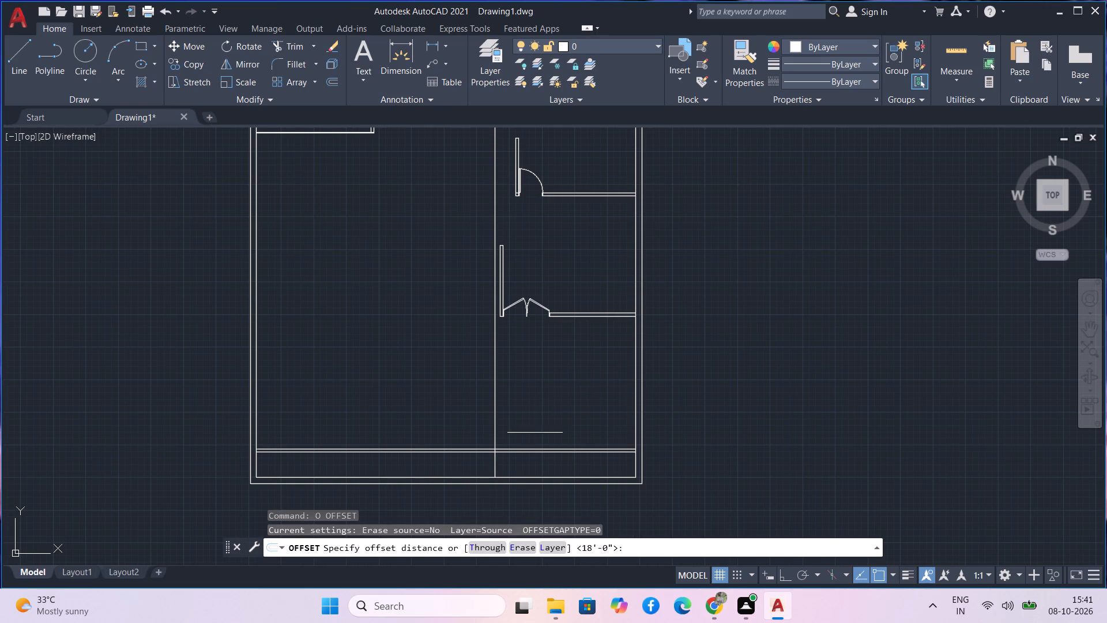
scroll(540, 447, up, 3)
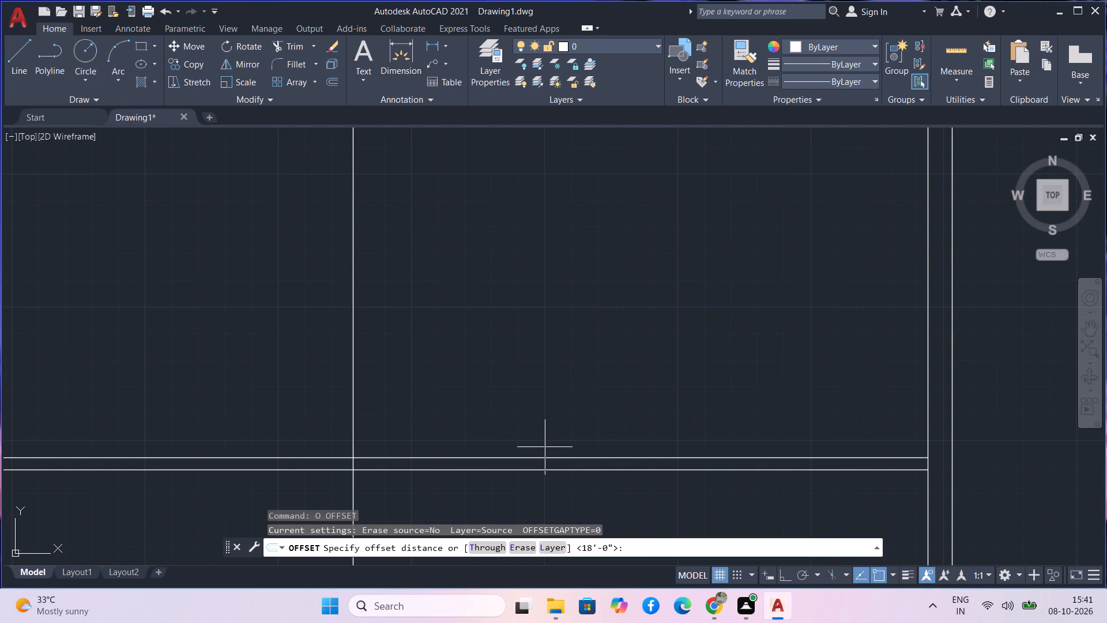
text(15)
key(apostrophe)
key(Return)
click(515, 455)
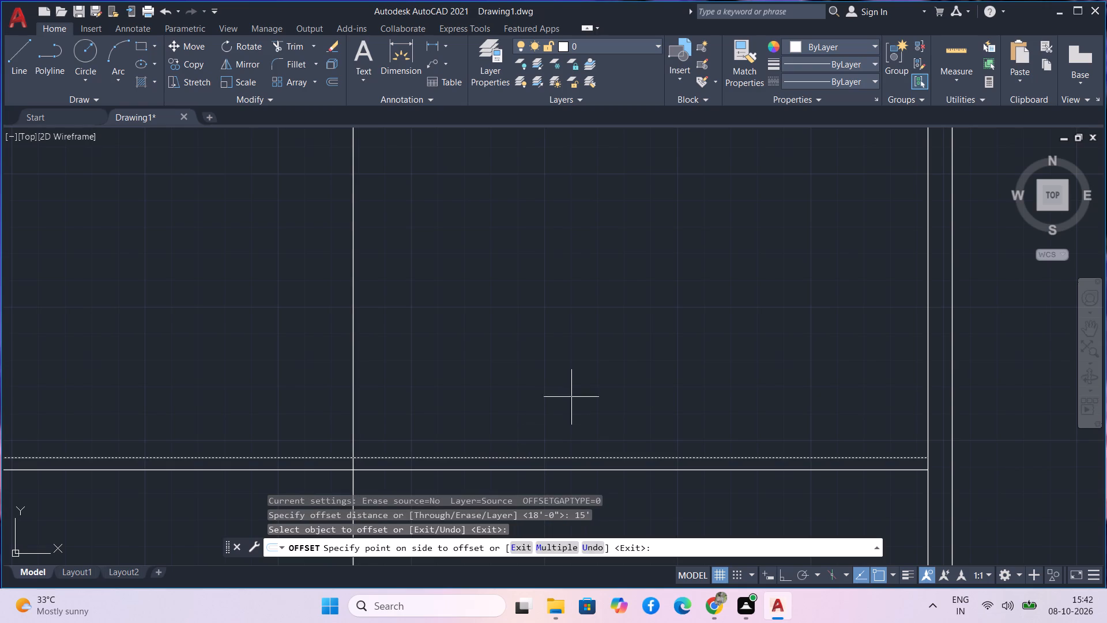
scroll(600, 316, down, 3)
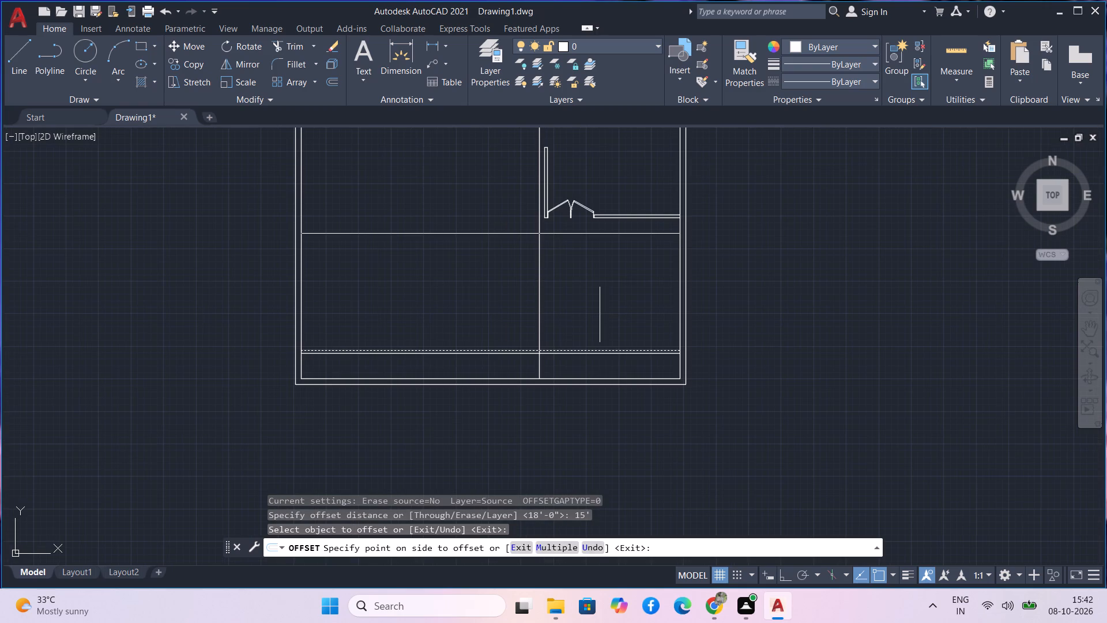
click(600, 314)
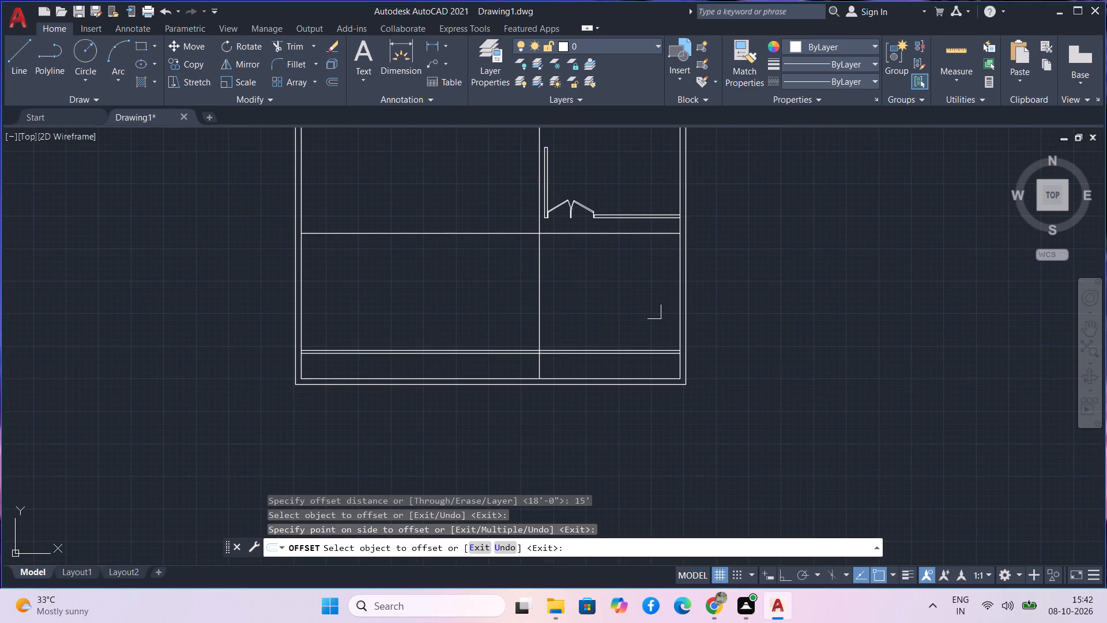
key(Escape)
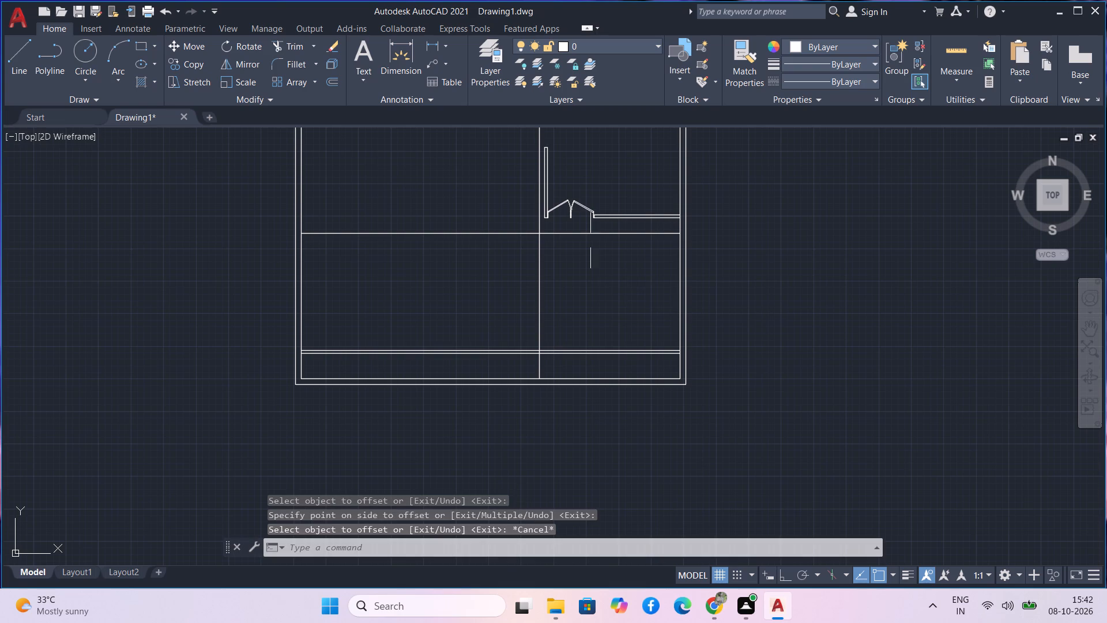
Trim the 18' offset line above the 15' offset line, and the 15' line west of their crossing, to form the southeast room's northwest corner.
middle_drag(573, 244, 552, 337)
text(tr)
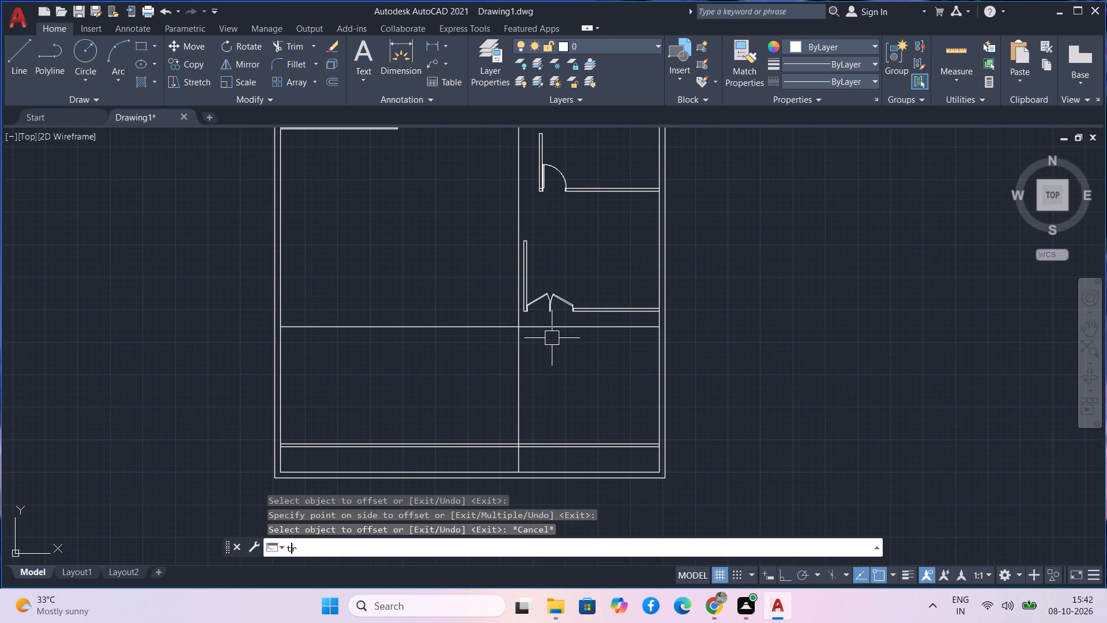
key(space)
click(517, 217)
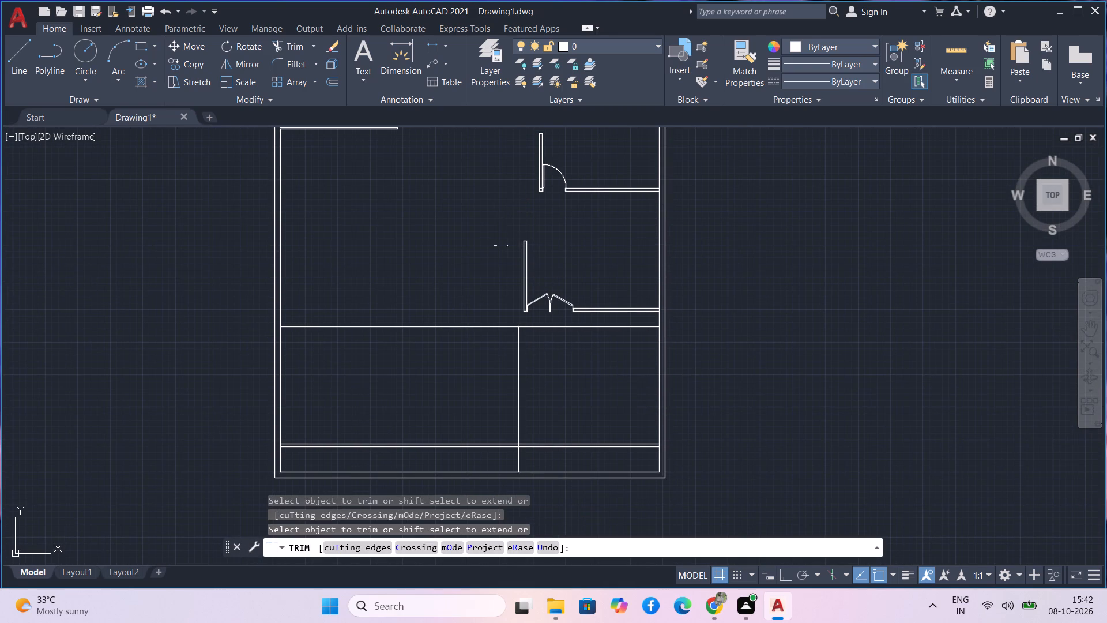
click(481, 336)
drag(481, 322, 481, 303)
click(482, 288)
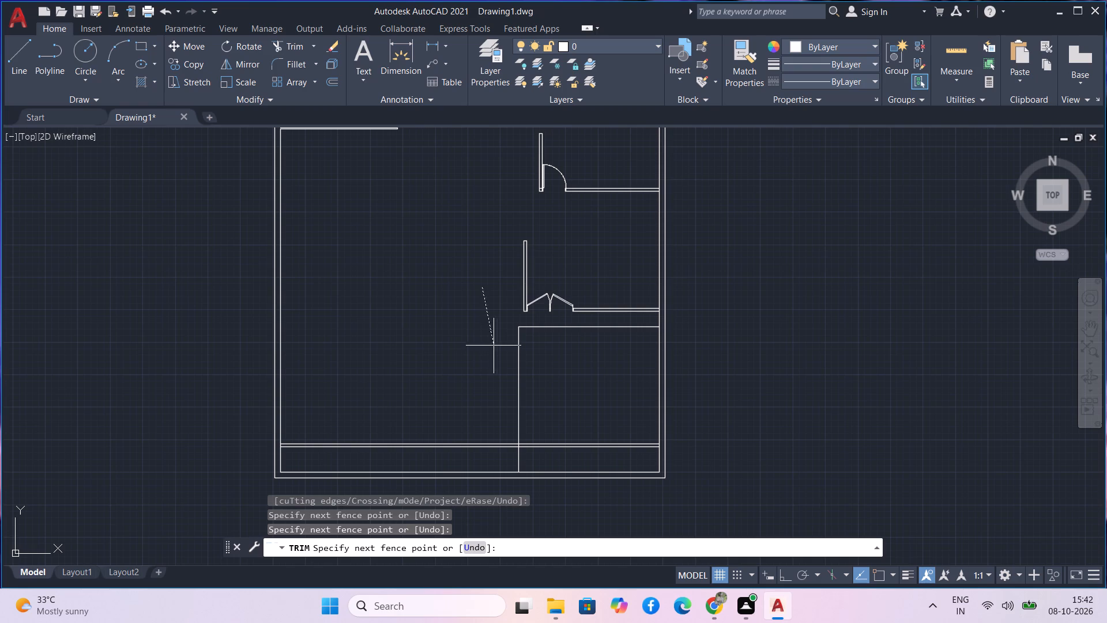
key(Escape)
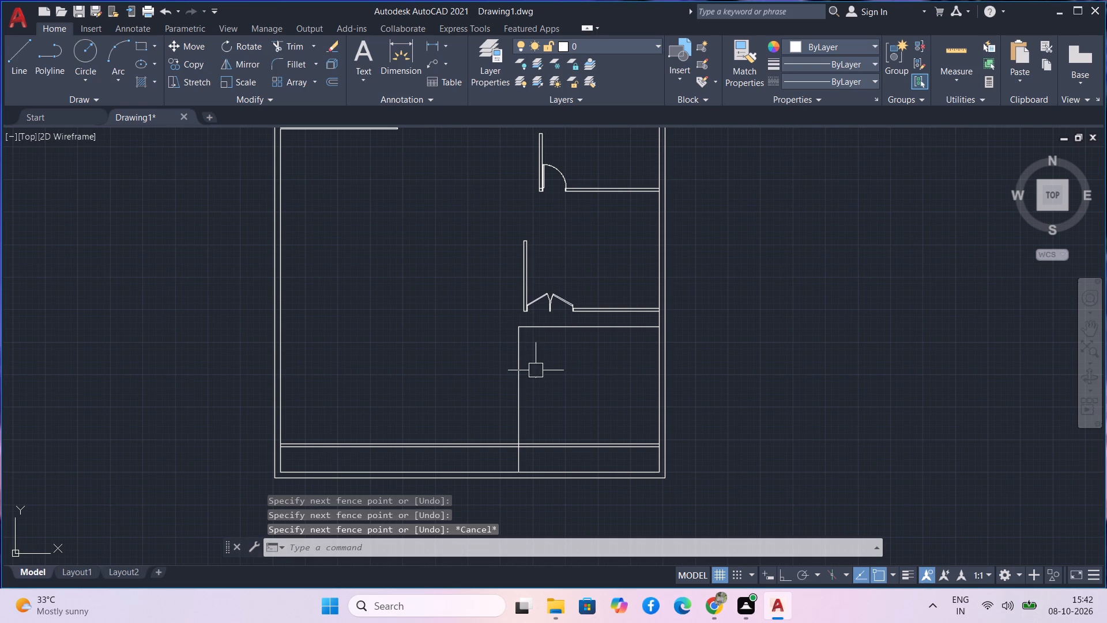
Offset the southeast room's west line 4.5" westward and its north line 4.5" northward.
middle_drag(548, 395, 490, 363)
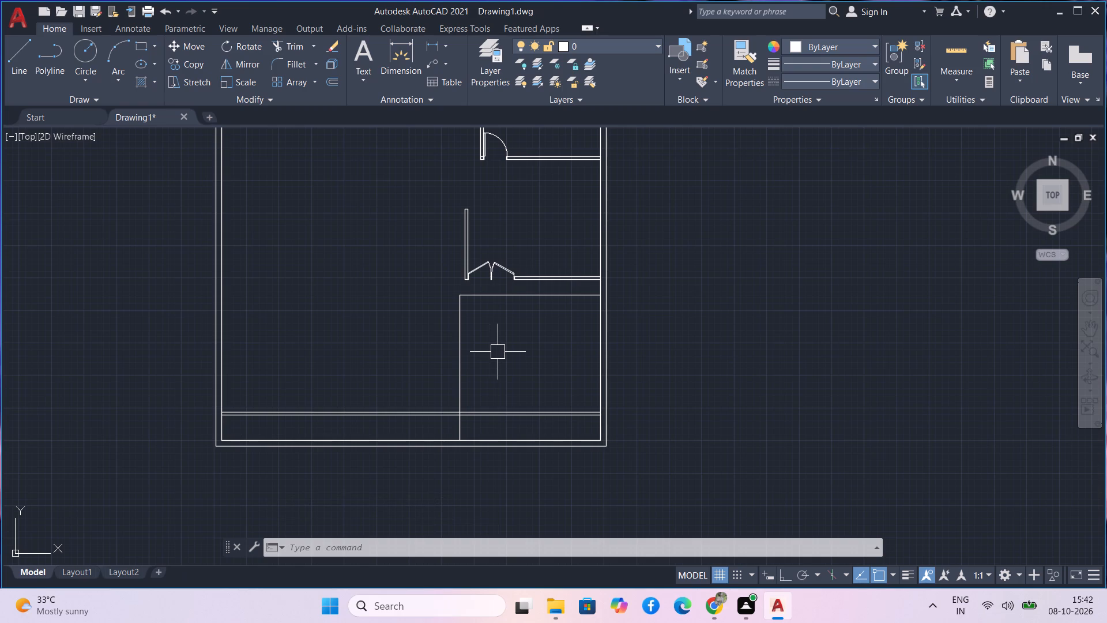
text(o)
key(space)
text(4.5)
key(Return)
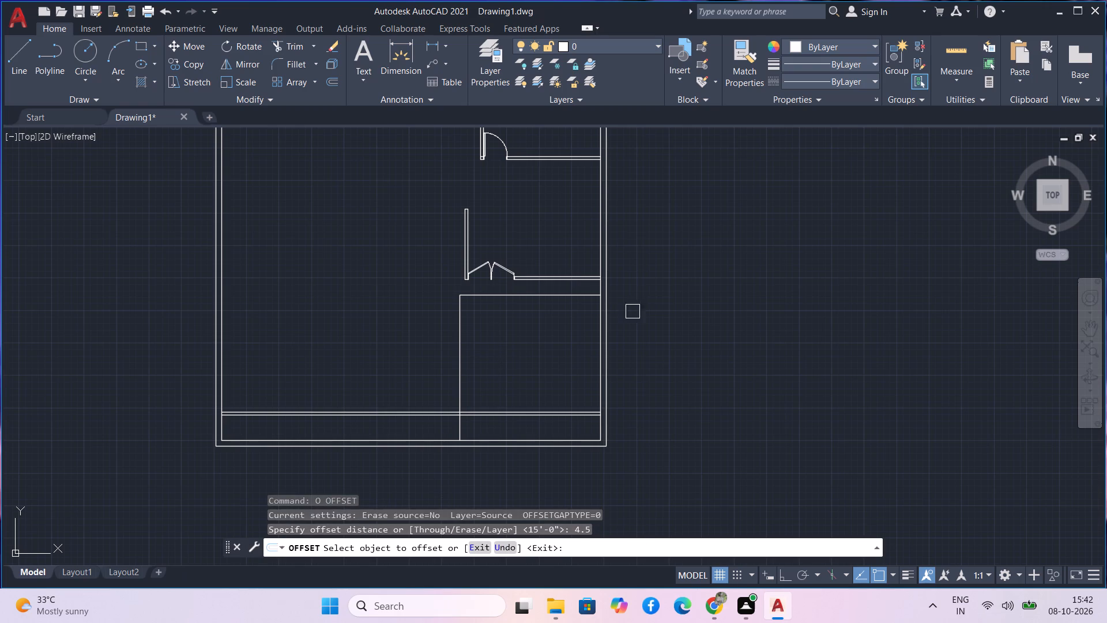
click(458, 377)
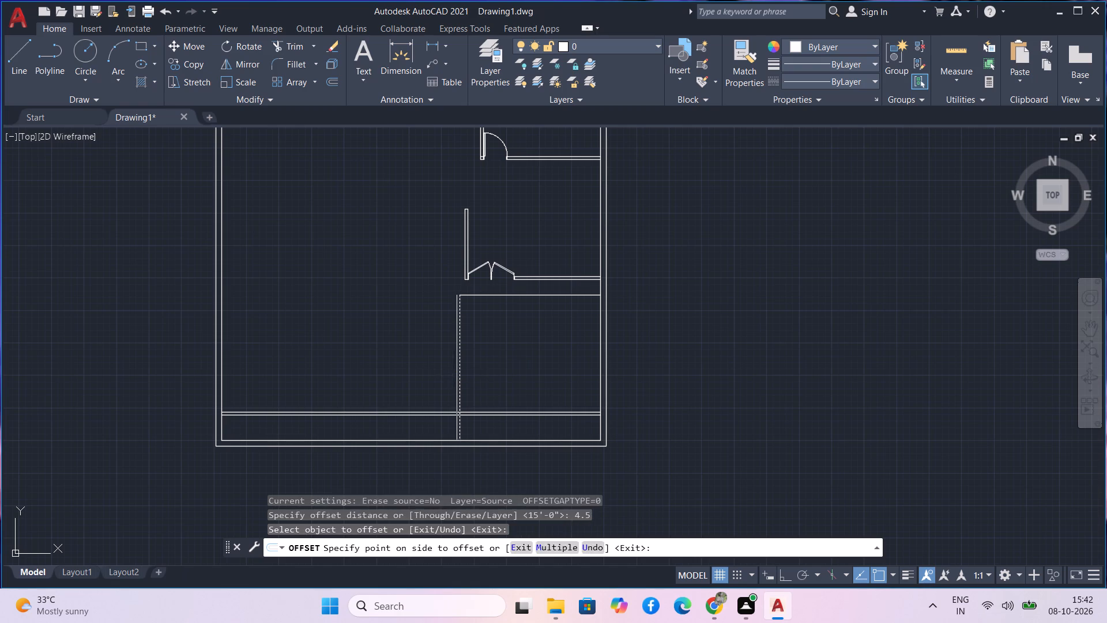
click(449, 374)
click(499, 295)
click(499, 287)
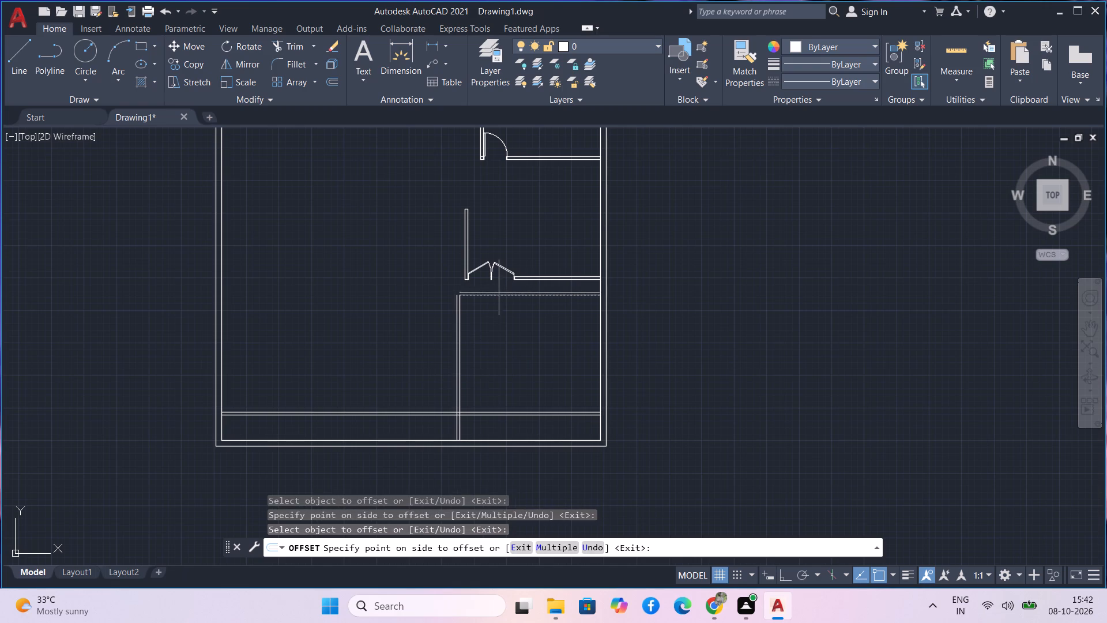
key(Escape)
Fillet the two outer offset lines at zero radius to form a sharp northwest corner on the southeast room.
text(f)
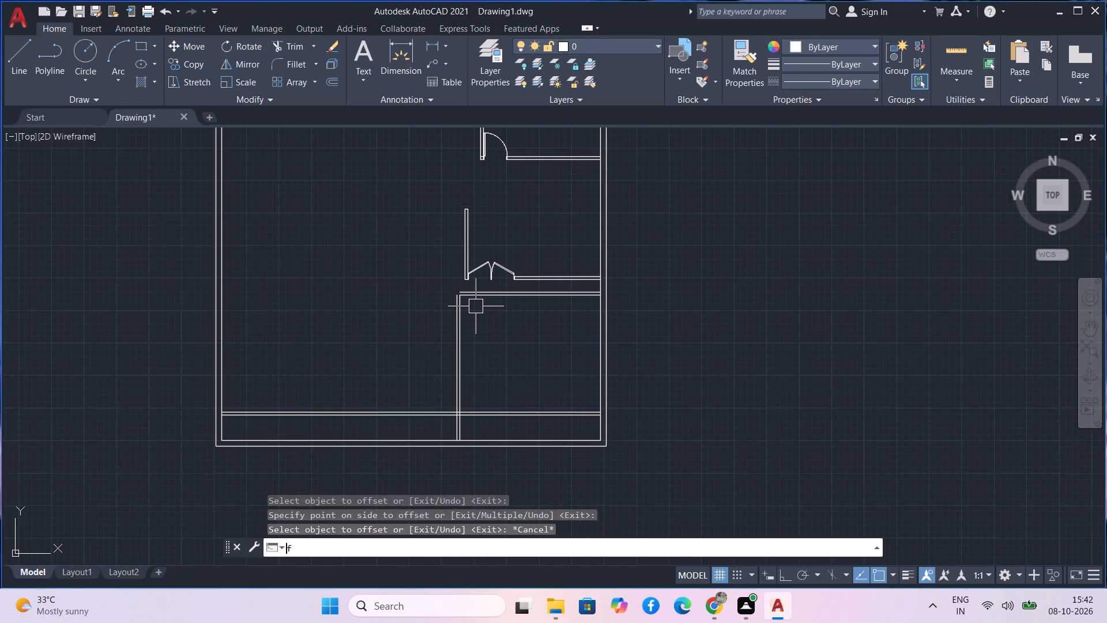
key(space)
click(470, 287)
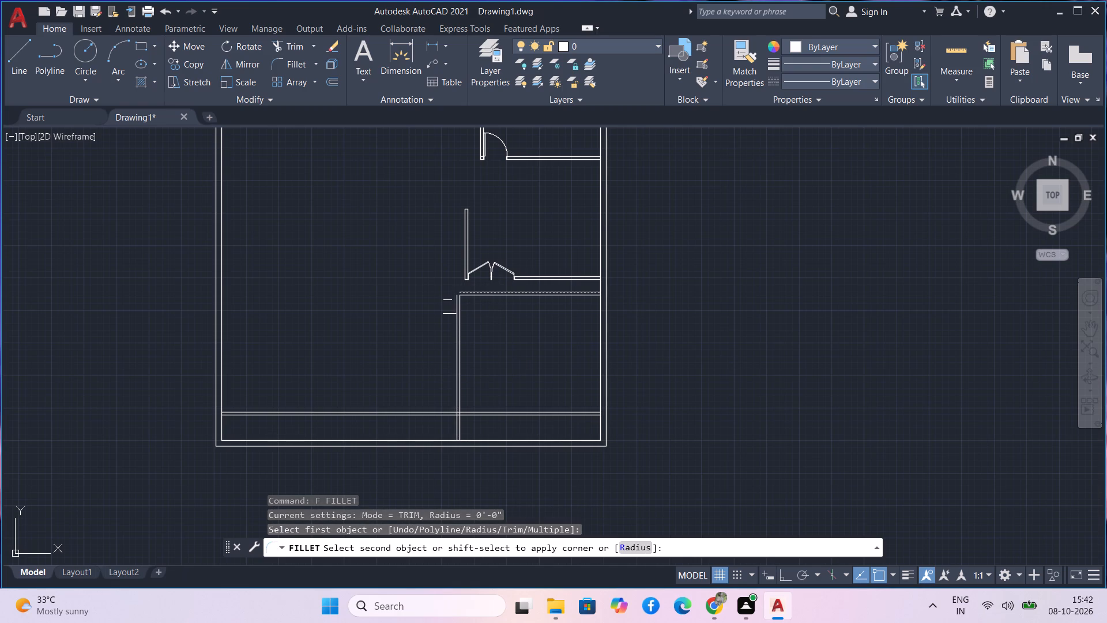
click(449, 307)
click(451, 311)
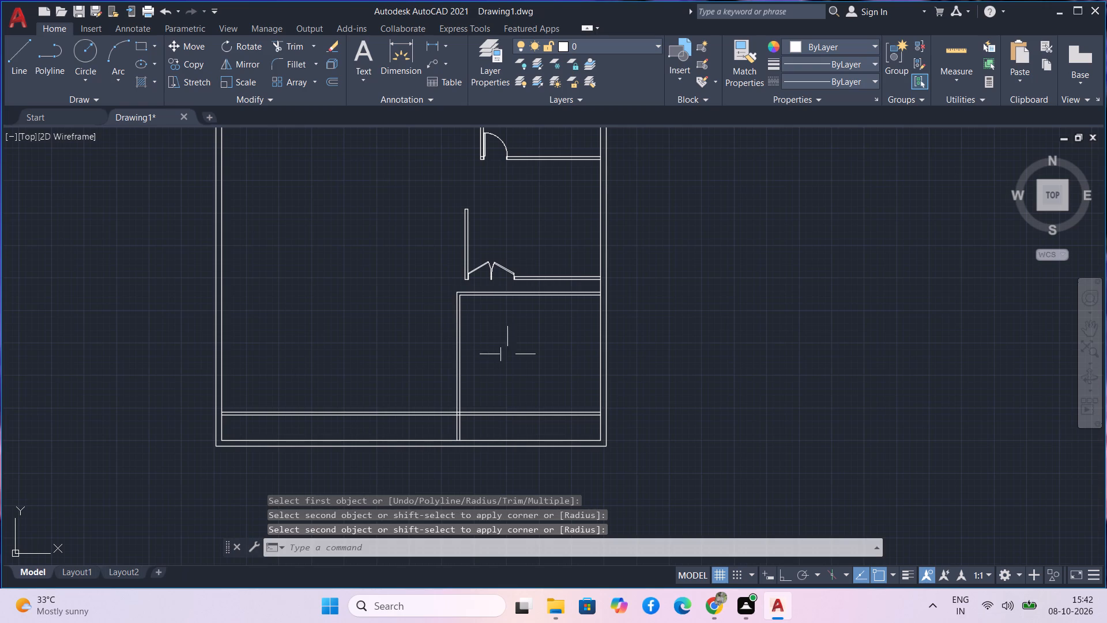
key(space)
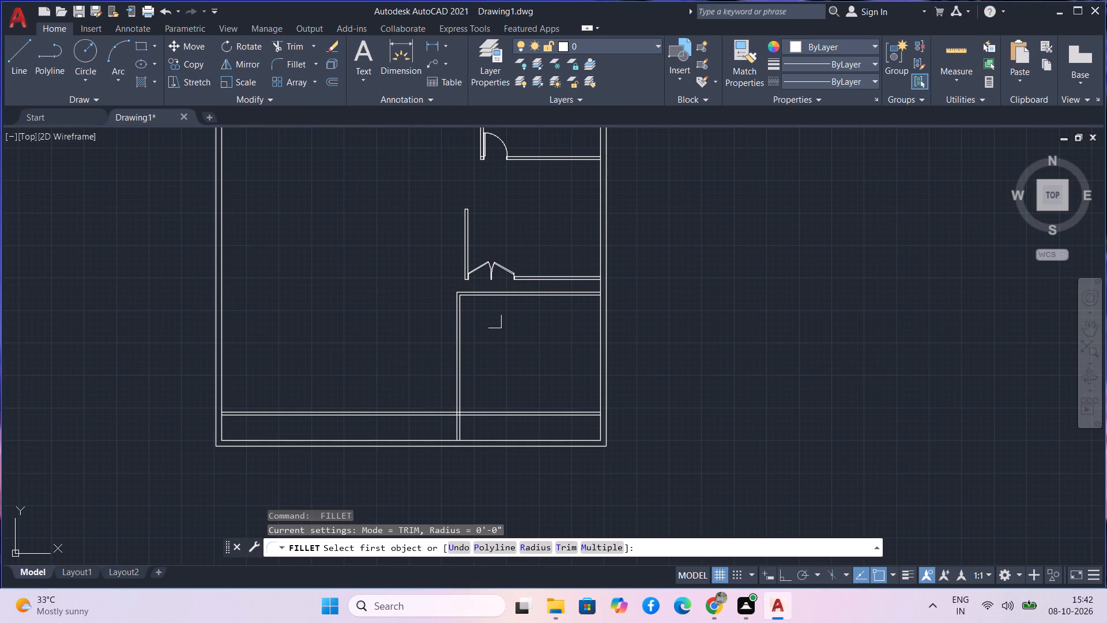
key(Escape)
Remove both lines of the southeast room's north wall with Trim.
text(tr)
key(space)
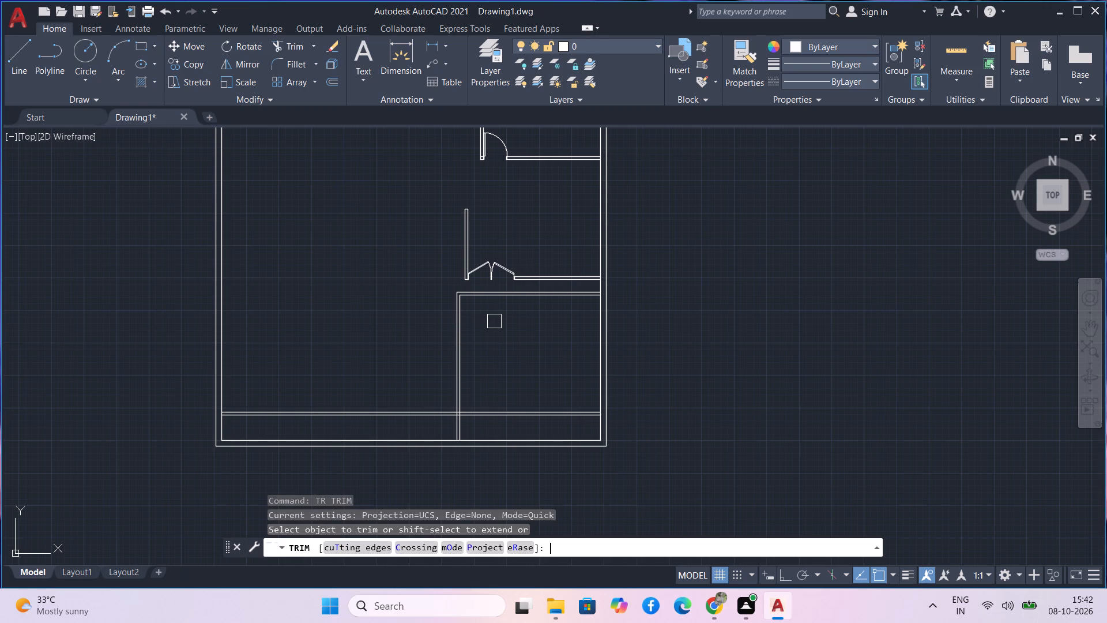
click(487, 301)
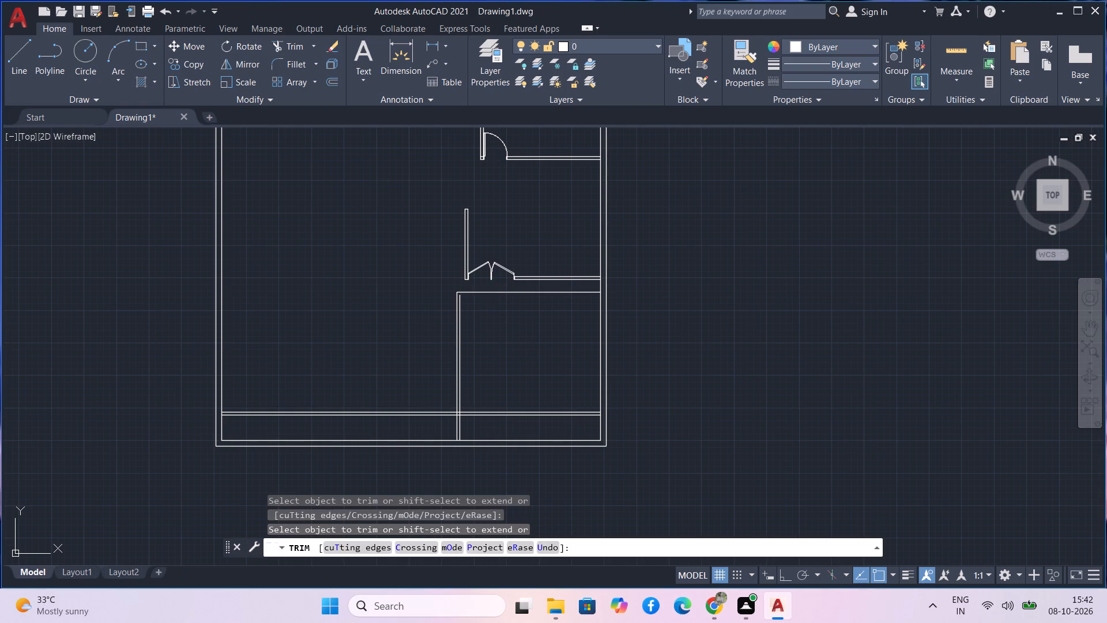
click(490, 295)
scroll(477, 305, up, 1)
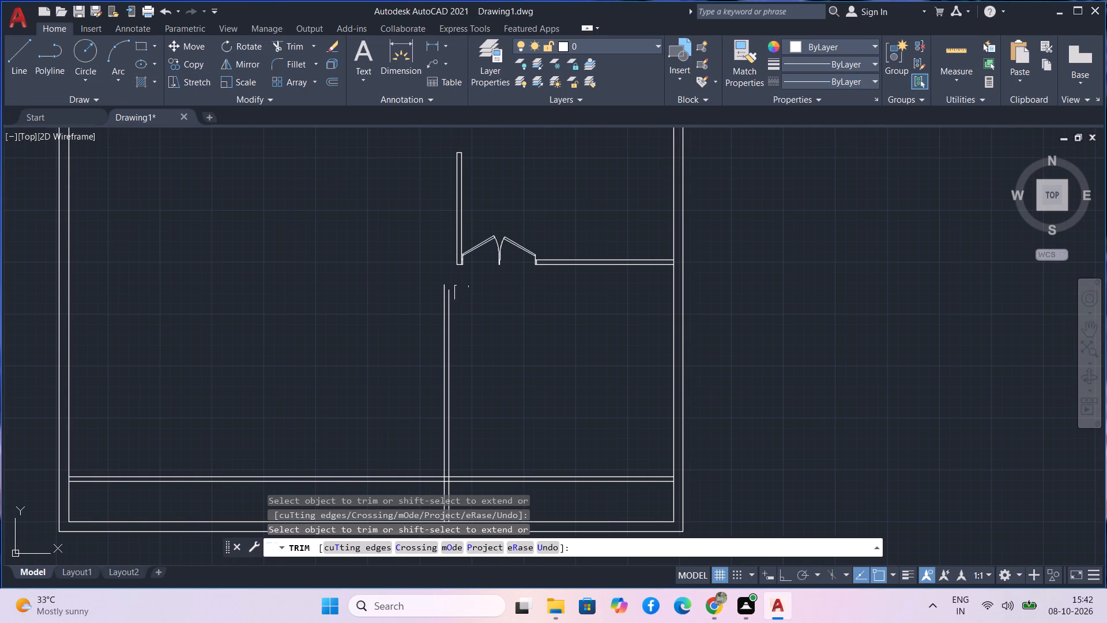
scroll(441, 277, up, 3)
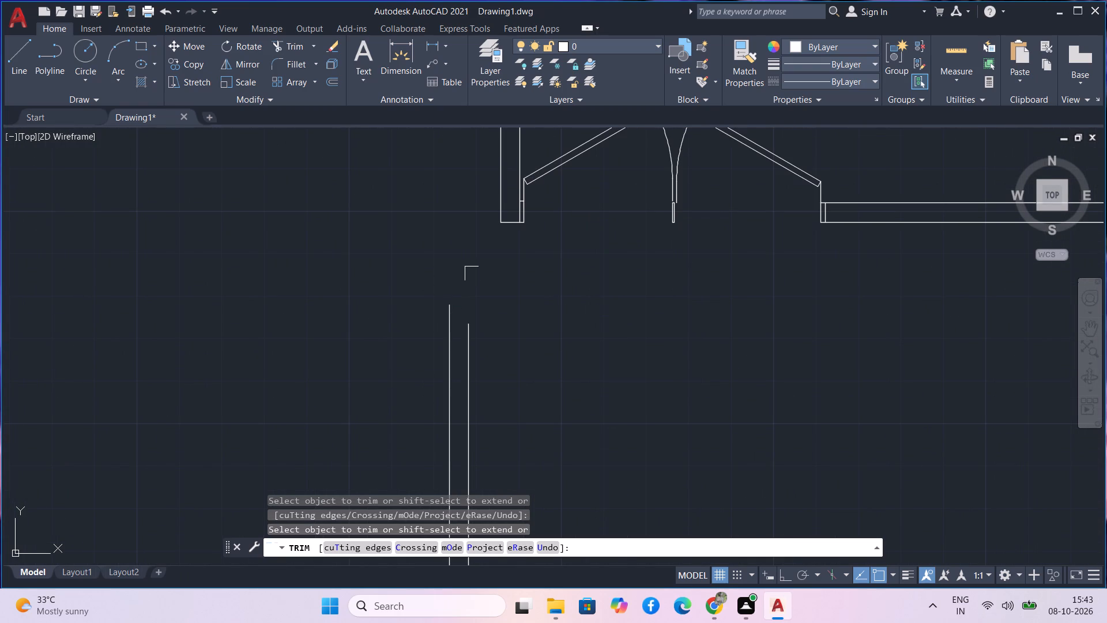
key(Escape)
Draw a horizontal line from the top end of the west wall's inner line westward past its outer line.
text(l)
key(space)
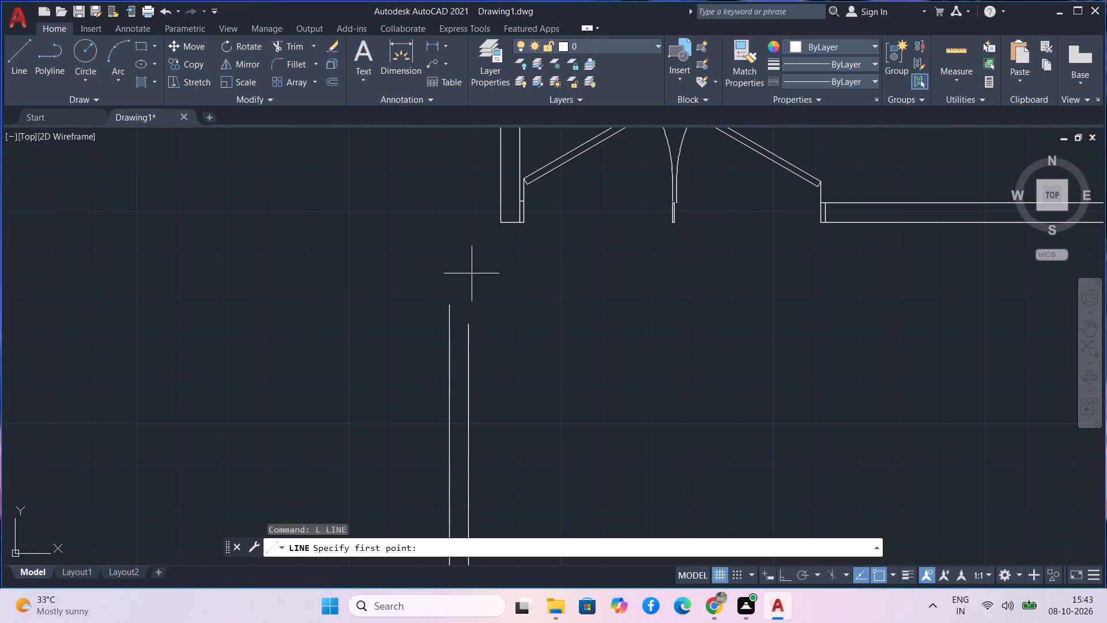
scroll(476, 337, up, 2)
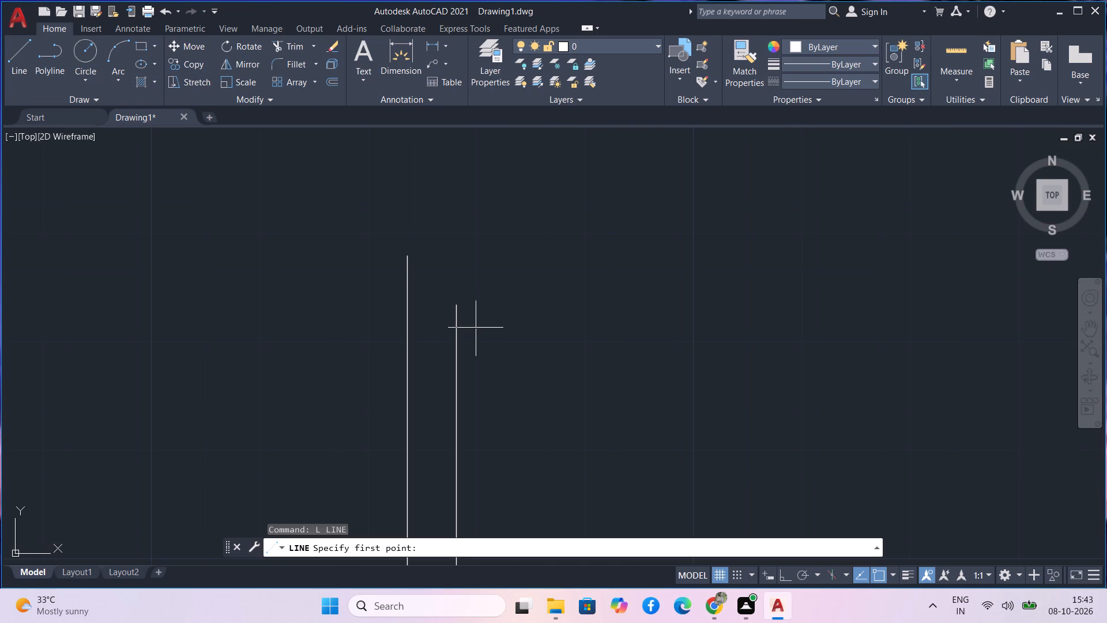
scroll(462, 302, up, 1)
click(458, 308)
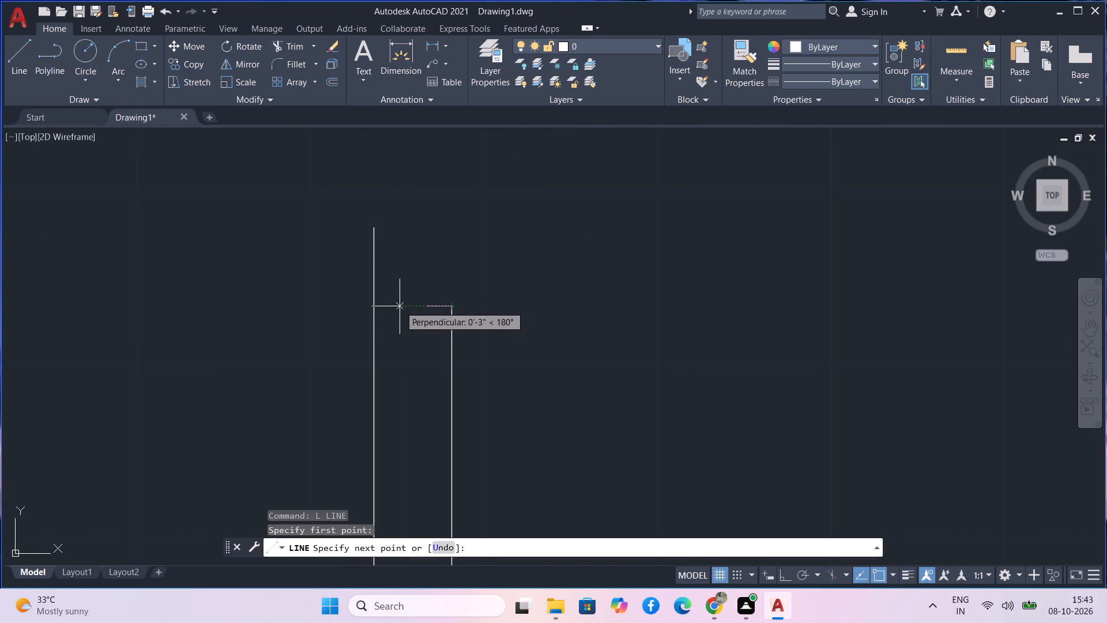
click(342, 308)
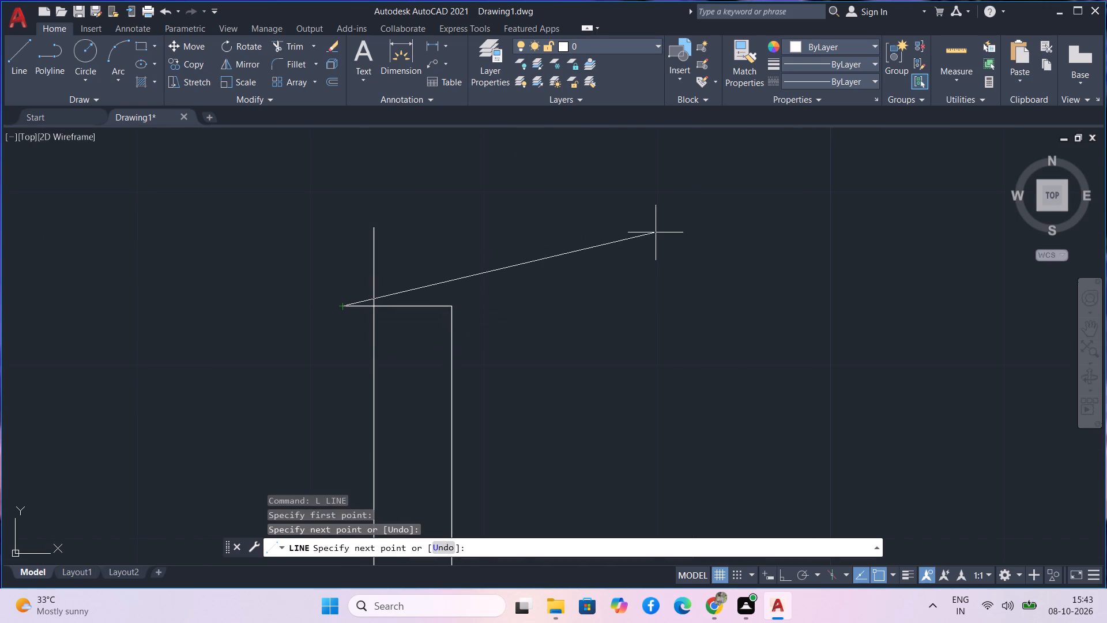
key(Escape)
Trim the outer line above the cap line and the cap's western overhang to close the wall's north end.
text(tr)
key(space)
drag(455, 250, 310, 263)
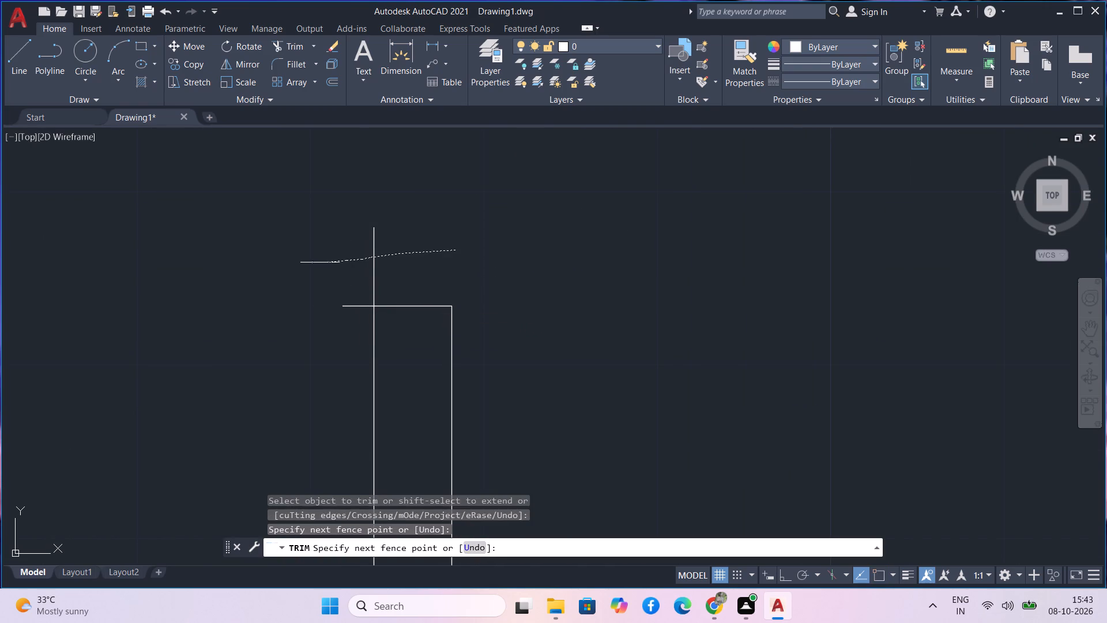
drag(310, 263, 307, 263)
drag(331, 265, 365, 276)
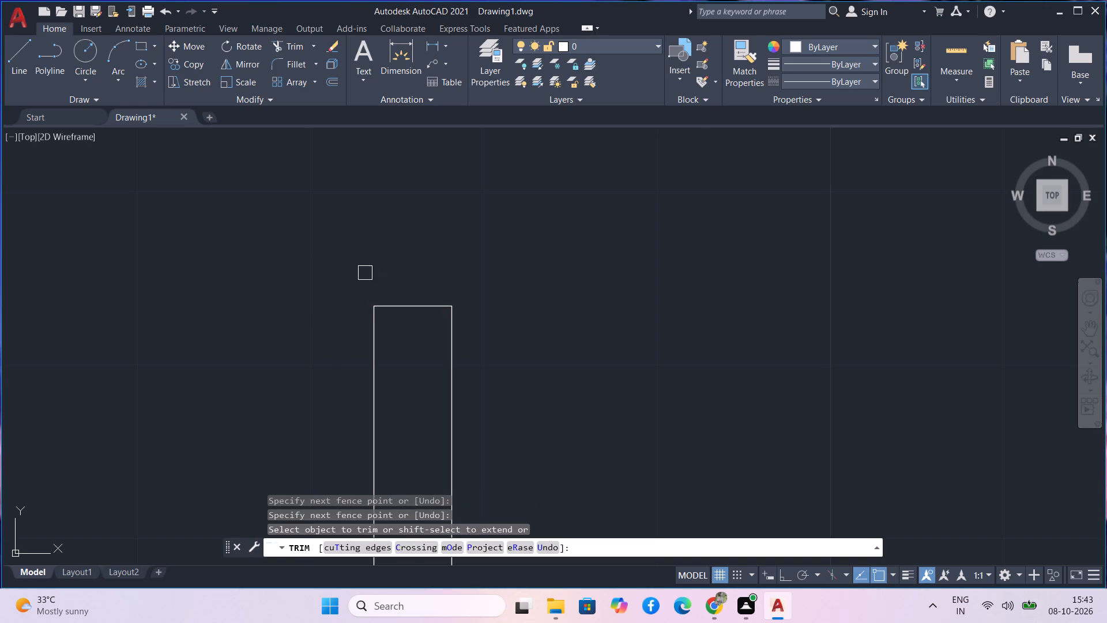
Offset the east line of the southeast room's west wall 3' eastward.
scroll(365, 273, down, 3)
scroll(402, 379, down, 3)
middle_drag(427, 396, 407, 257)
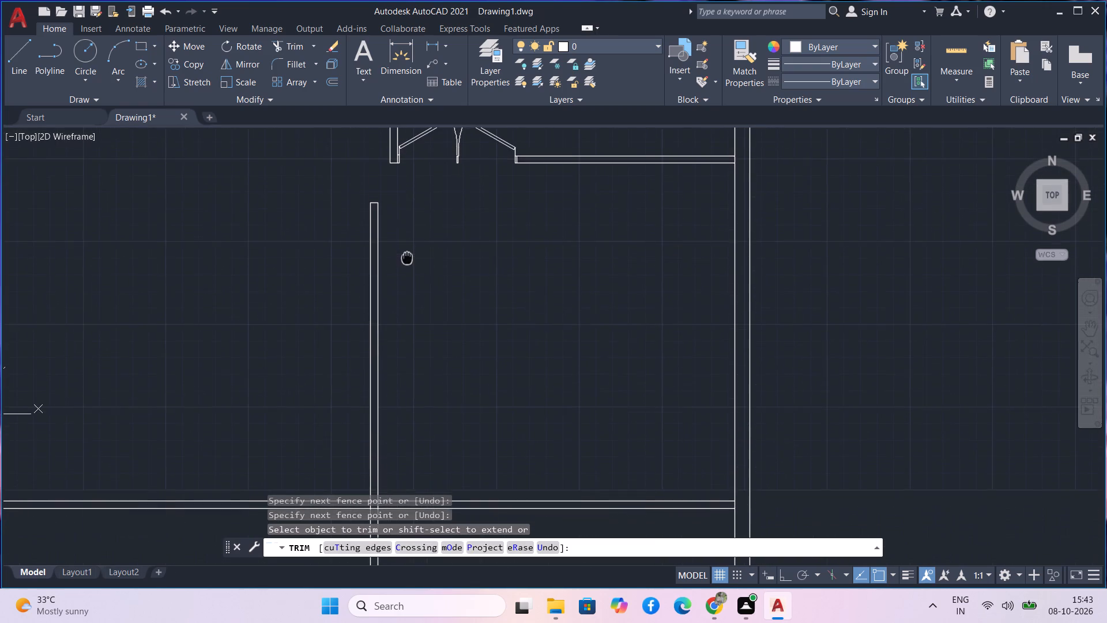
scroll(420, 301, down, 1)
middle_drag(405, 419, 400, 317)
scroll(378, 316, up, 1)
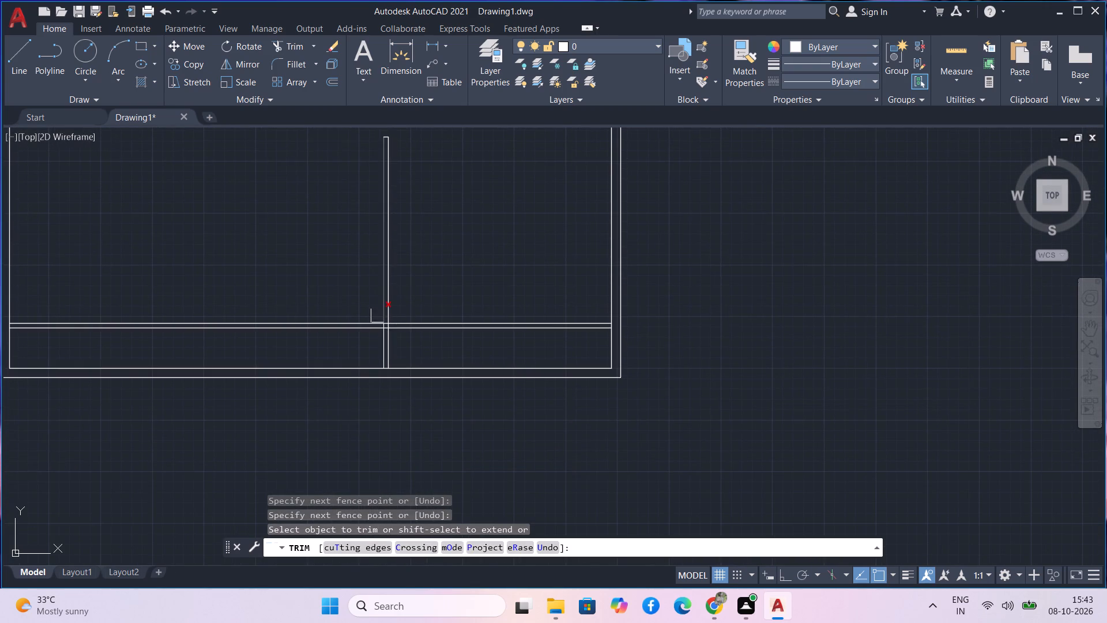
scroll(378, 316, up, 2)
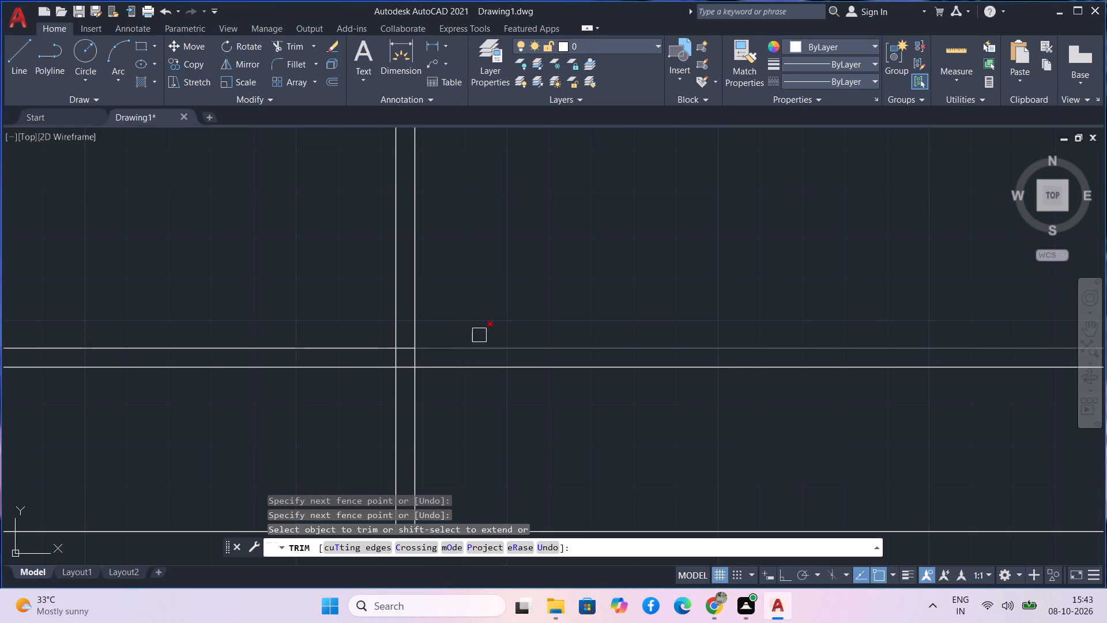
key(Escape)
text(o)
key(space)
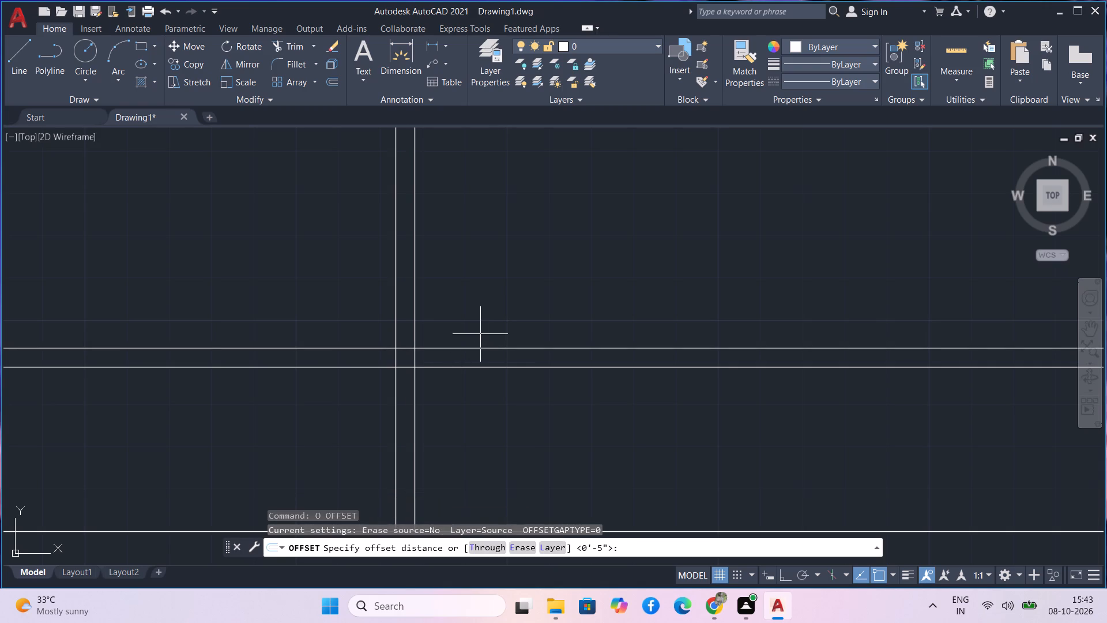
text(3')
key(Return)
click(419, 356)
click(601, 330)
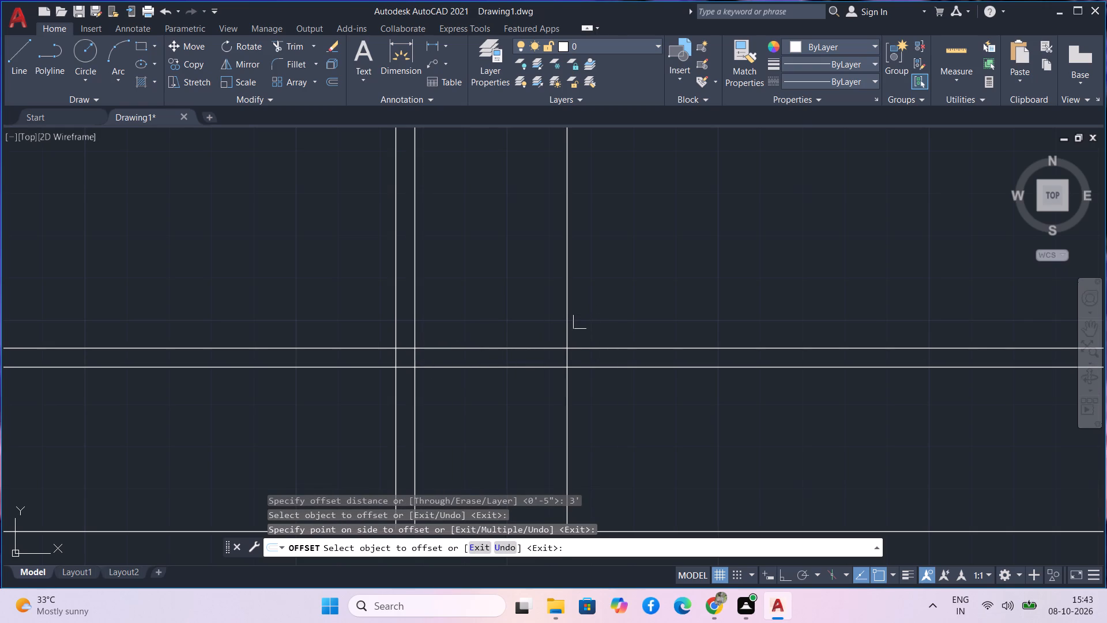
key(Escape)
Offset the new vertical line 4.5" eastward to form a second parallel wall.
text(o)
key(space)
text(4.5)
key(Return)
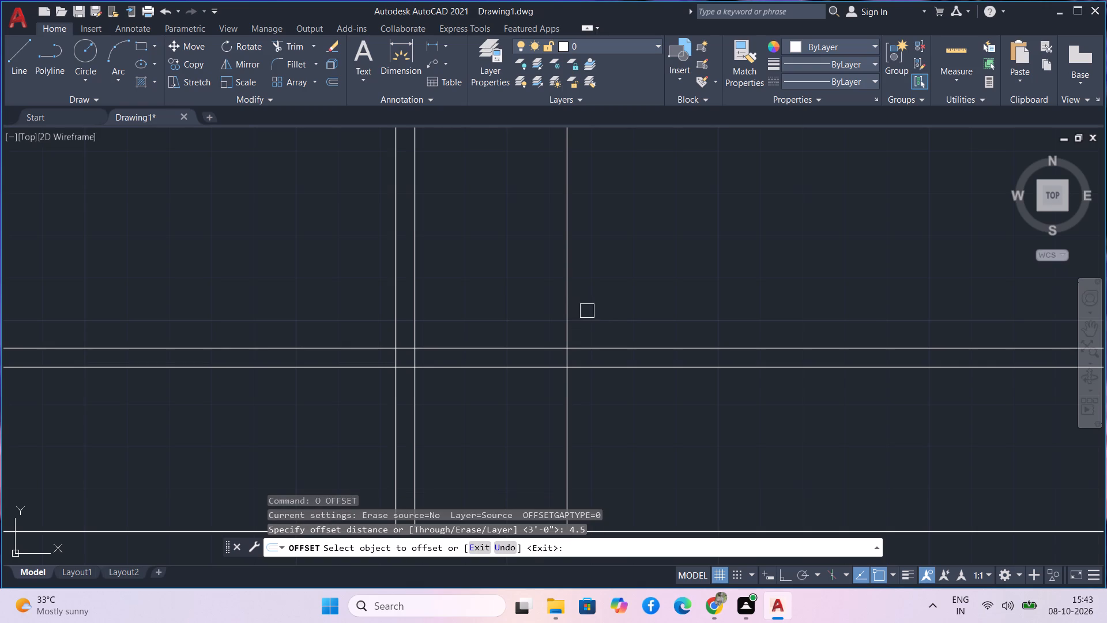
click(564, 302)
click(585, 301)
key(Escape)
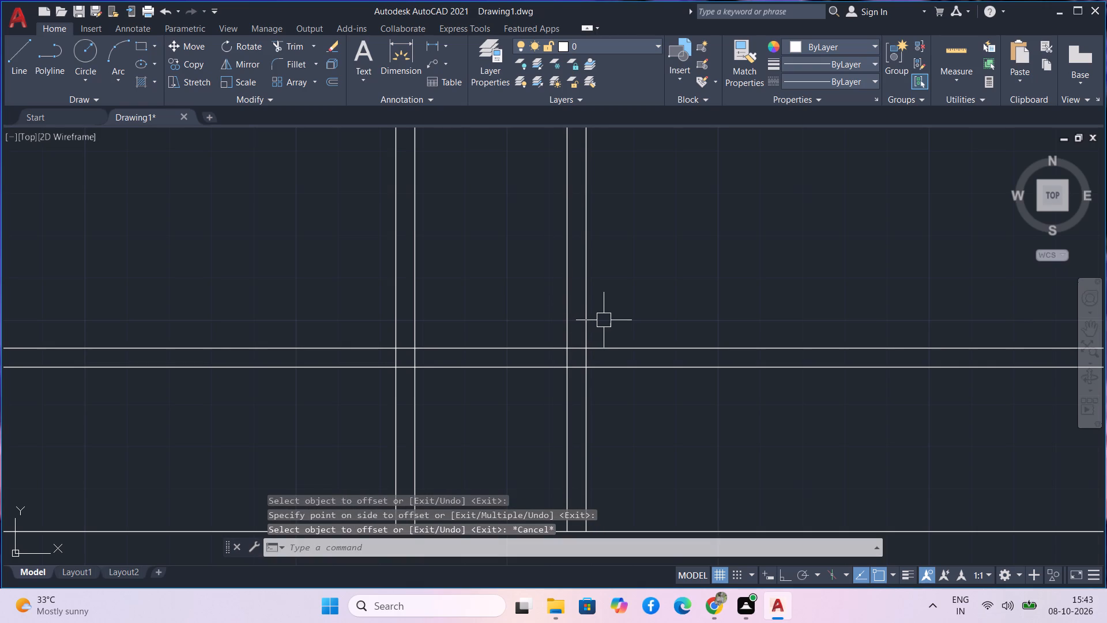
Offset the second vertical wall's east line 3' eastward.
text(o)
key(space)
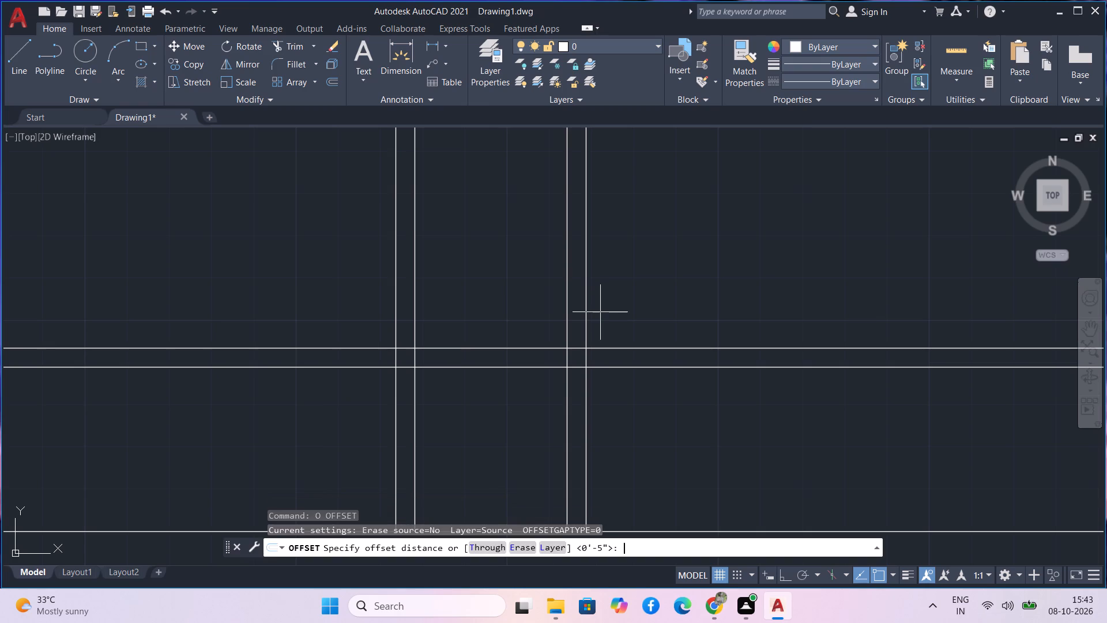
text(3')
key(Return)
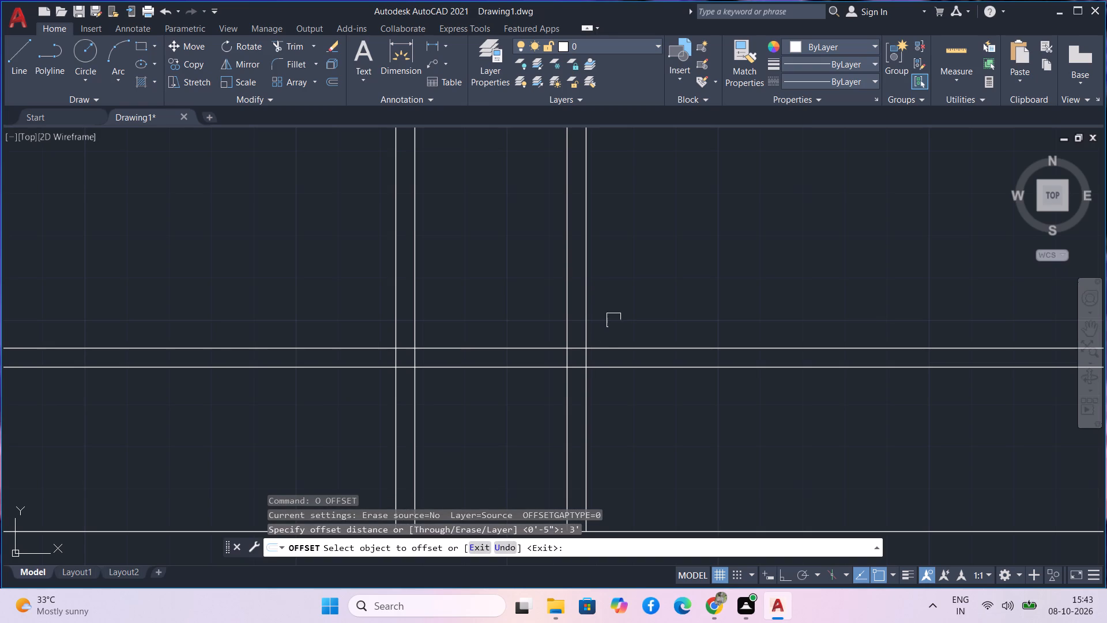
click(592, 328)
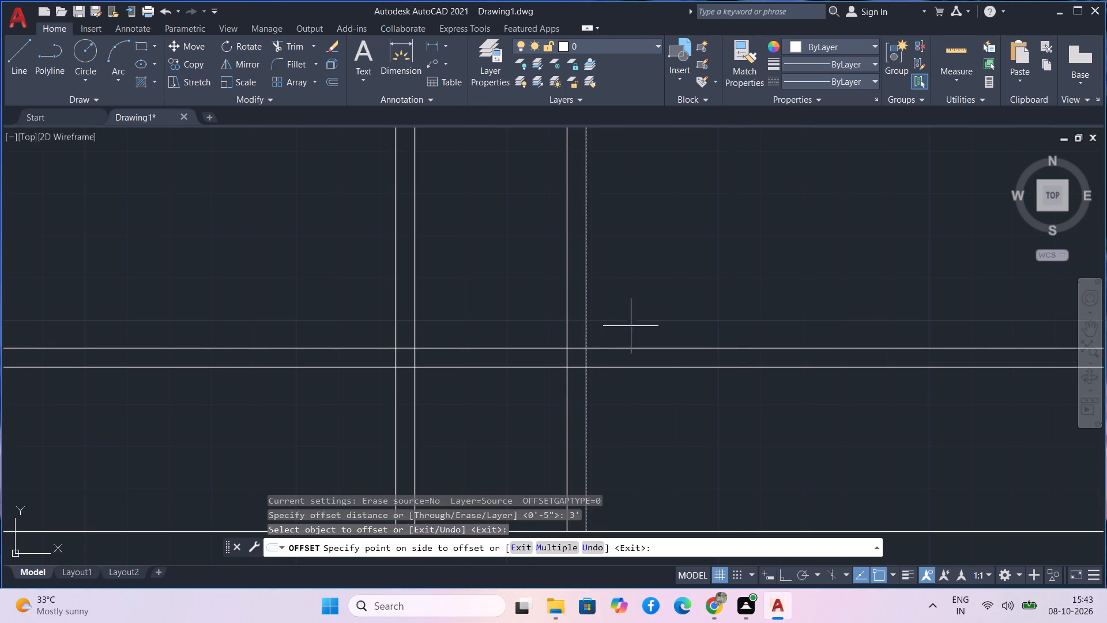
click(632, 325)
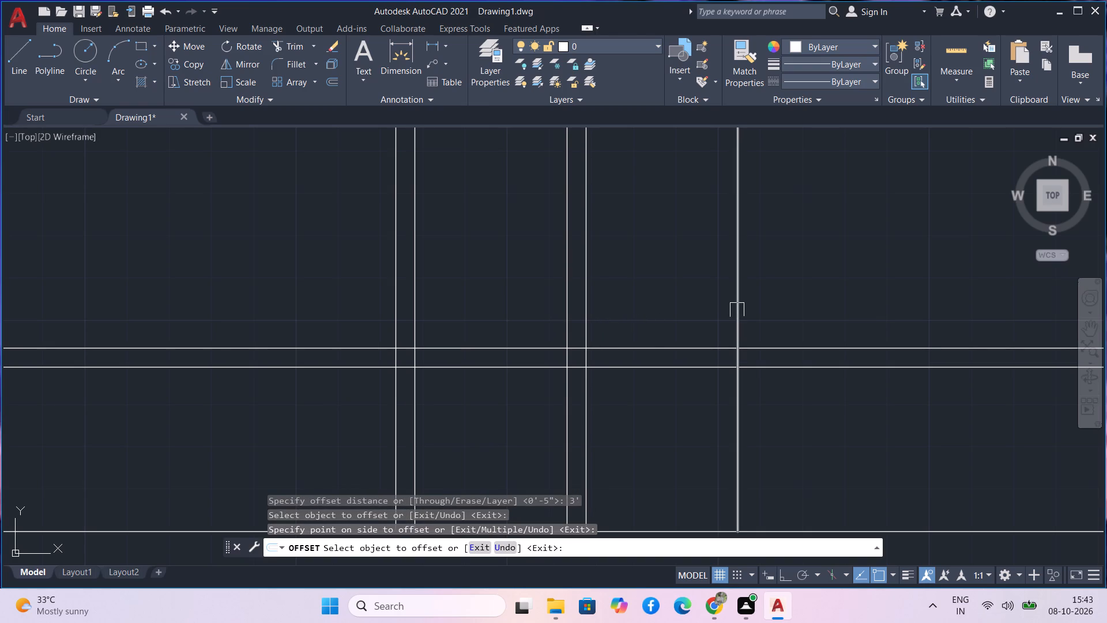
key(Escape)
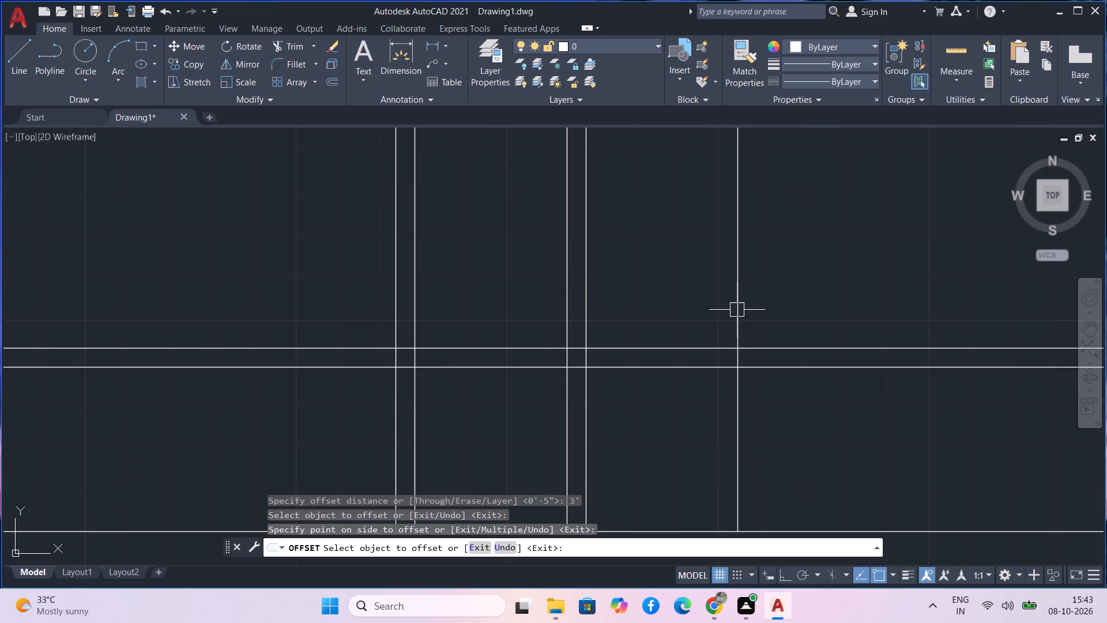
Offset the easternmost new vertical line 4.5" eastward to form a third parallel wall.
text(o)
key(space)
text(4.5)
key(Return)
click(737, 310)
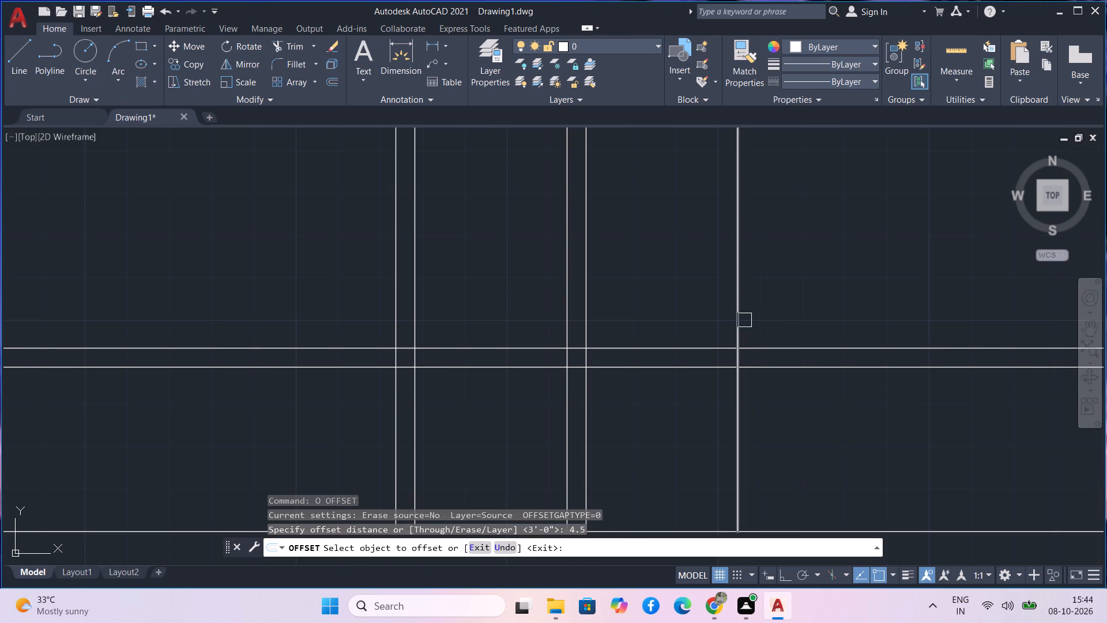
click(744, 320)
click(754, 312)
key(Escape)
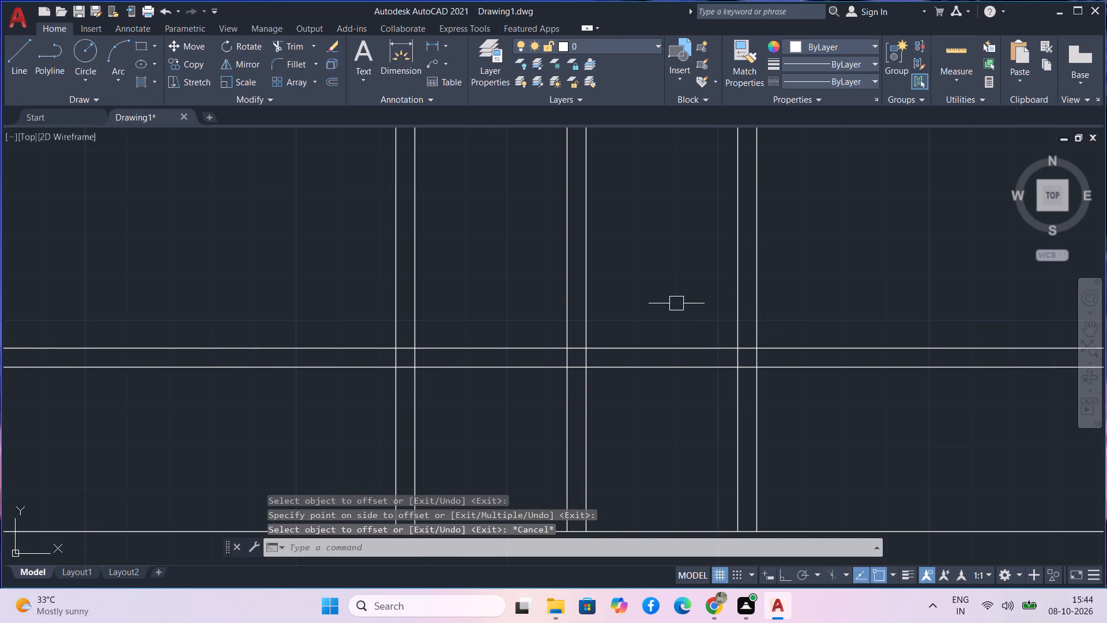
Trim away the second and third vertical walls north of the southern horizontal wall.
middle_drag(656, 284, 656, 335)
scroll(656, 335, down, 3)
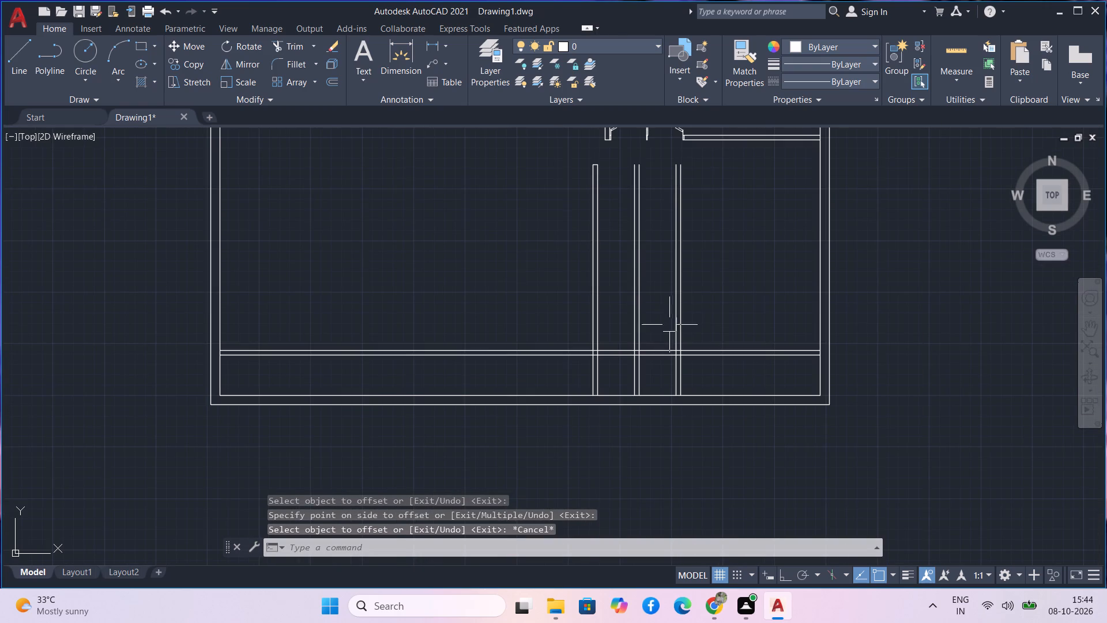
text(tr)
key(space)
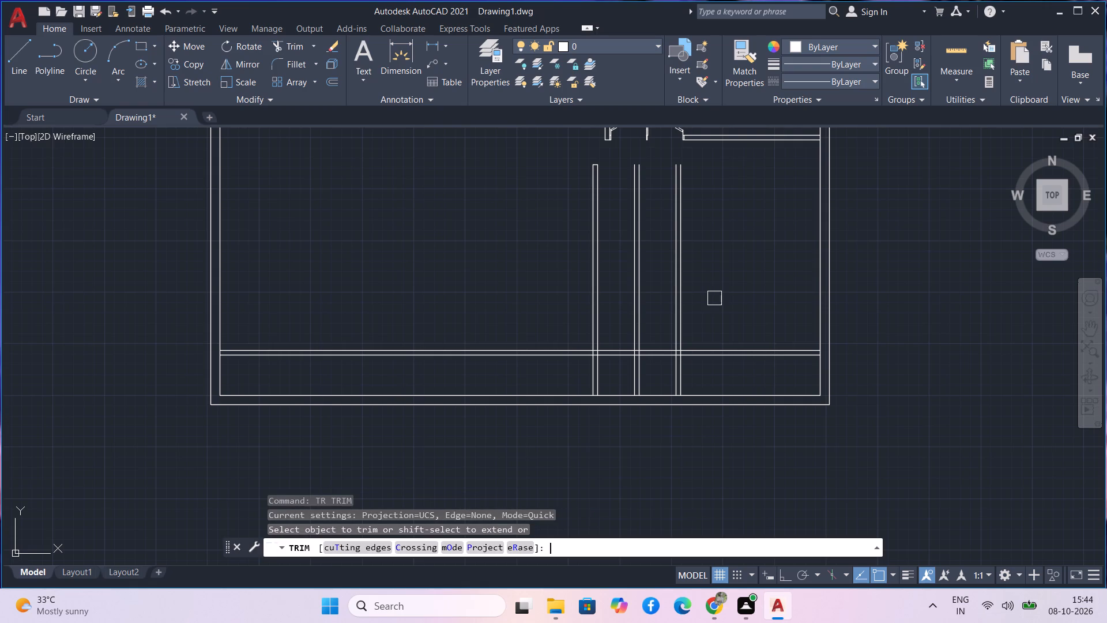
drag(722, 306, 637, 295)
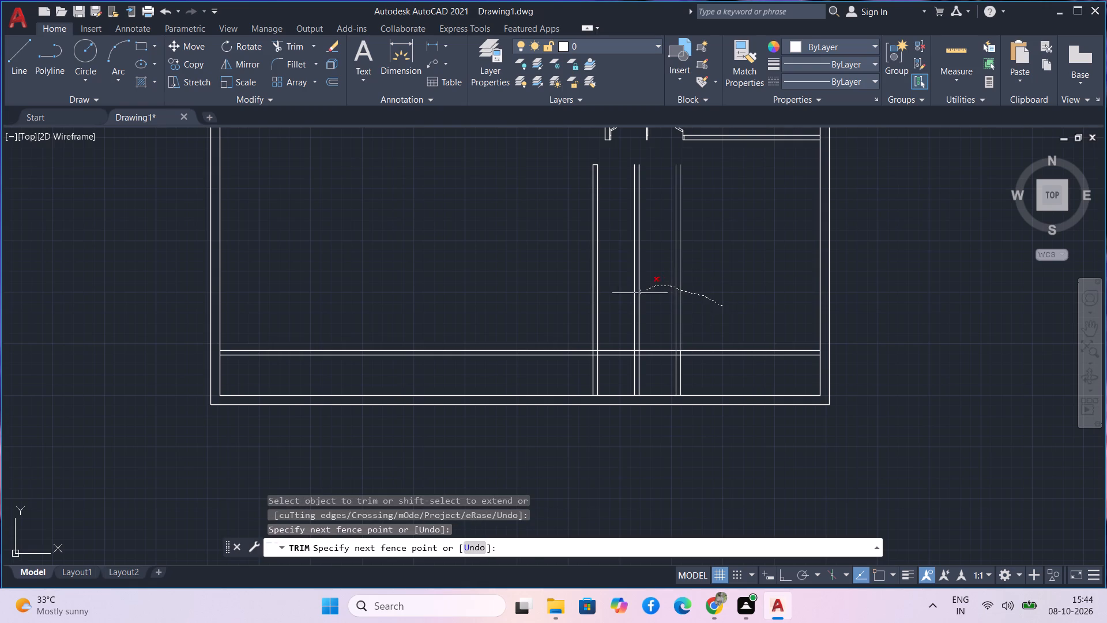
drag(637, 295, 637, 295)
drag(654, 299, 630, 298)
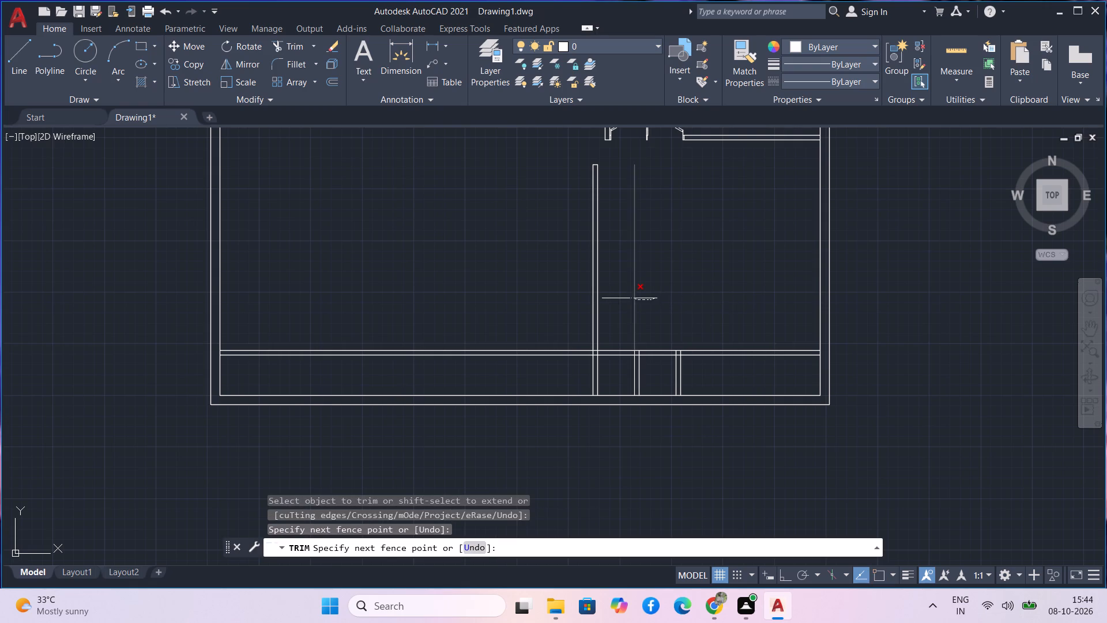
drag(630, 298, 626, 301)
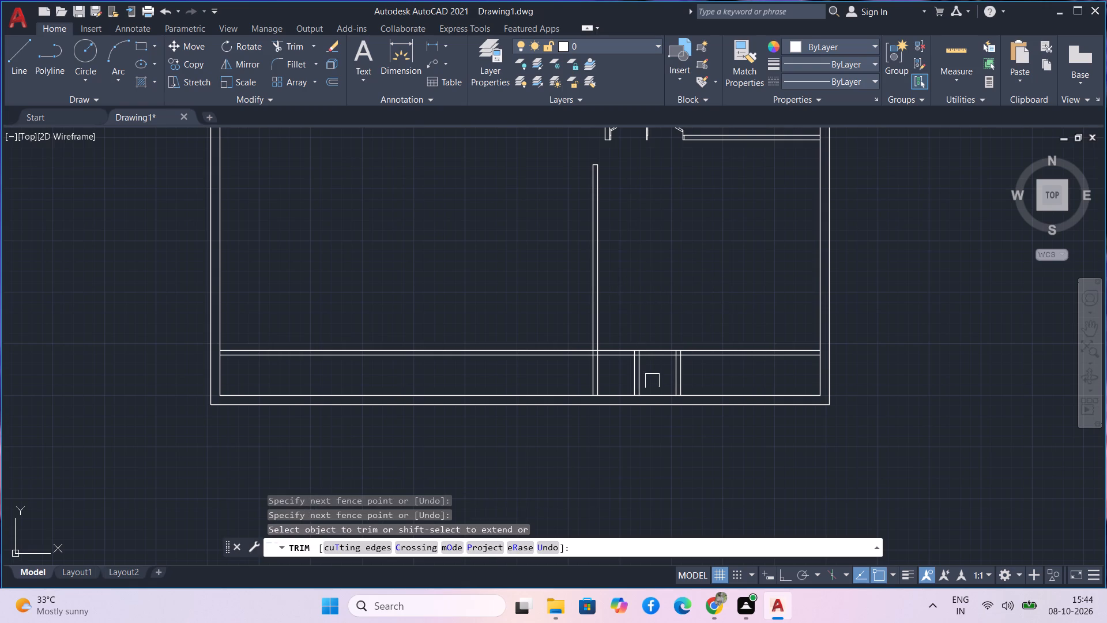
Trim the southern horizontal wall between the three vertical walls to form two adjacent door openings.
drag(653, 379, 654, 320)
drag(619, 335, 616, 381)
Trim away the parts of all three vertical walls that lie south of the horizontal wall.
drag(616, 381, 645, 379)
drag(700, 378, 655, 378)
scroll(645, 367, up, 1)
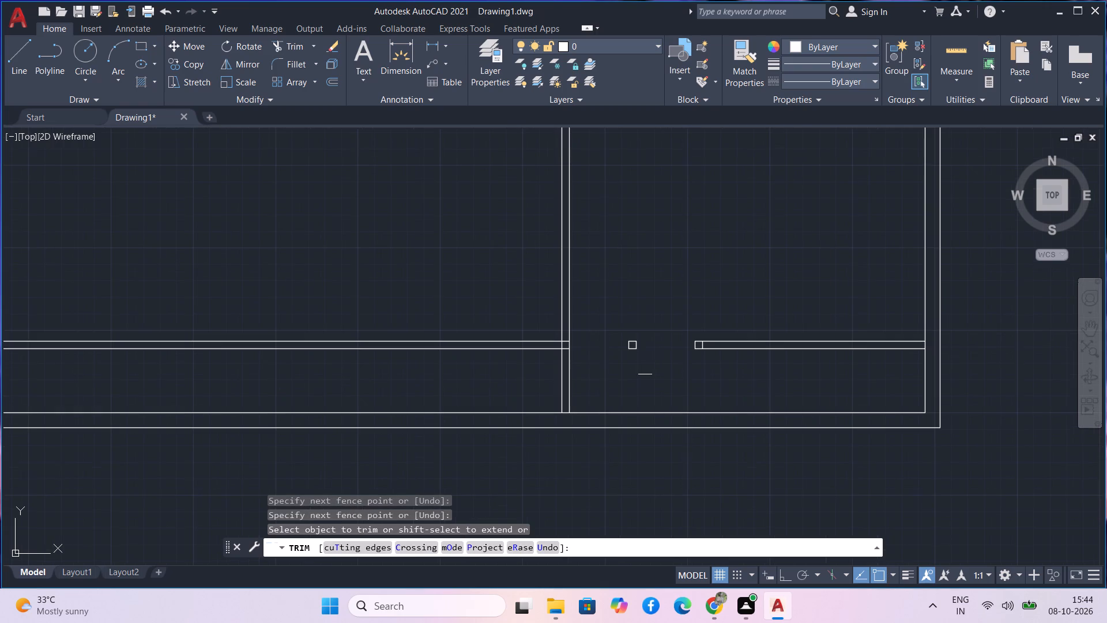
drag(632, 374, 536, 373)
scroll(638, 303, down, 3)
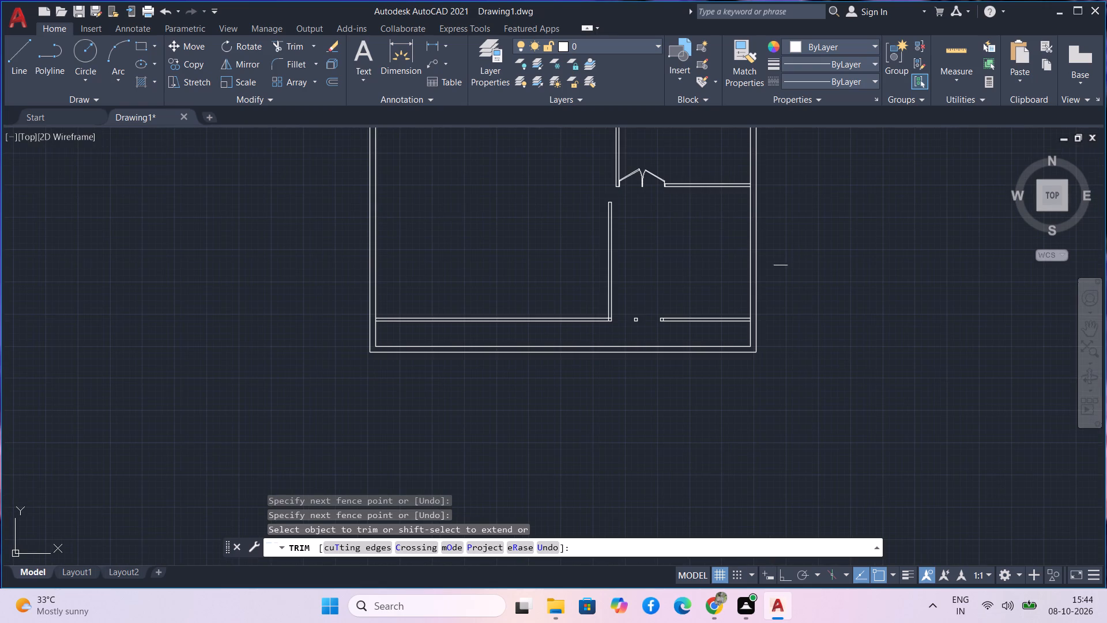
middle_drag(800, 252, 417, 408)
middle_drag(482, 249, 490, 342)
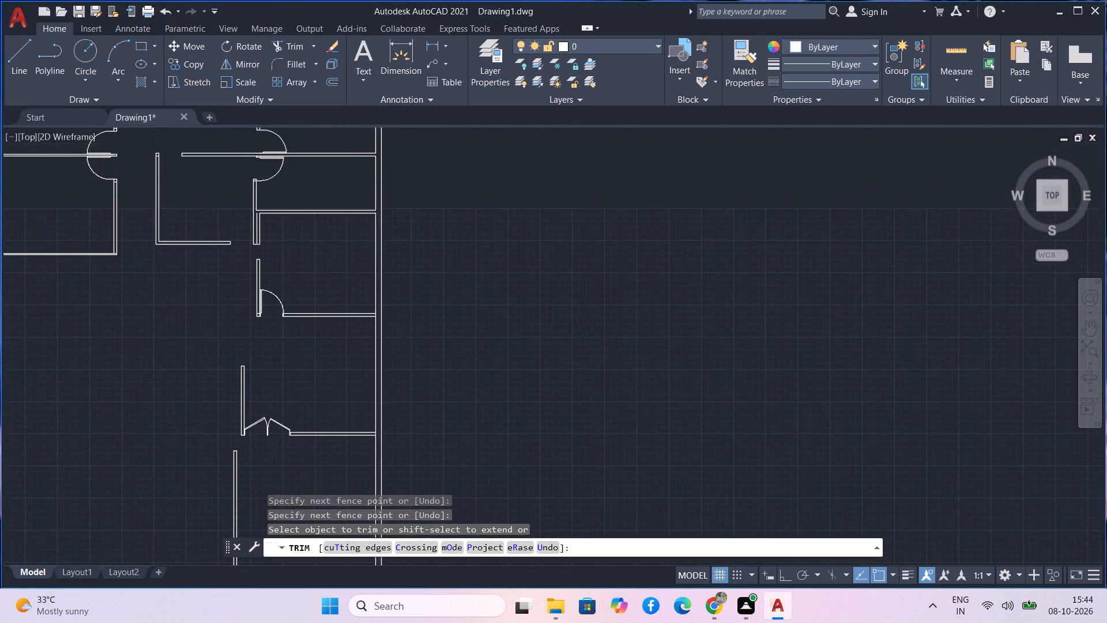
scroll(496, 324, down, 2)
click(552, 260)
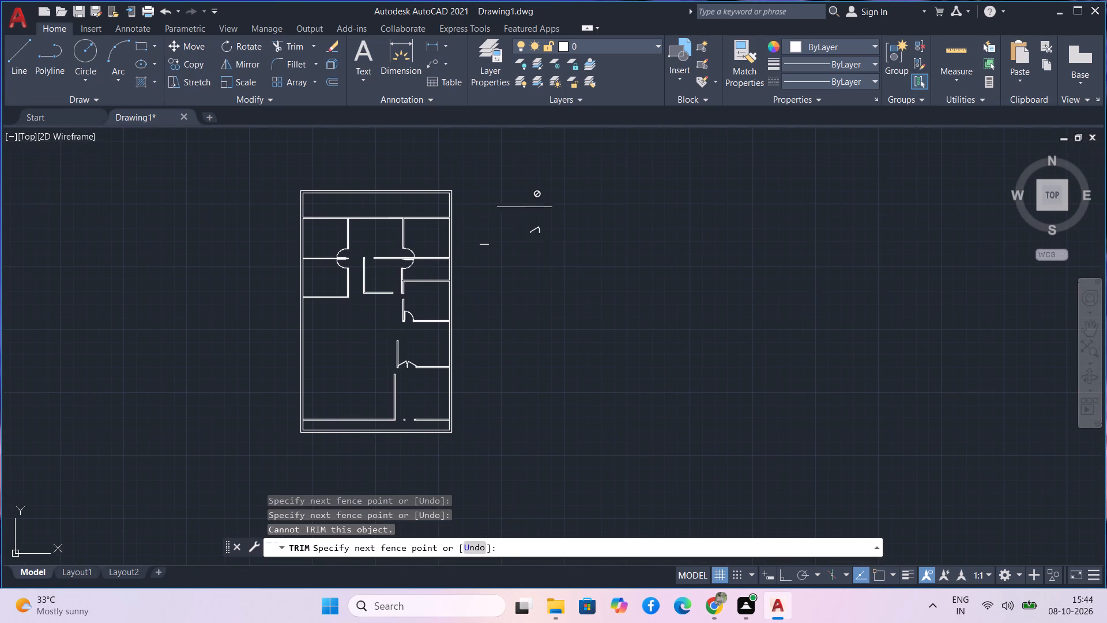
key(Escape)
Measure the width of the loose door block northeast of the floor plan using Quick measure.
middle_drag(542, 239, 539, 326)
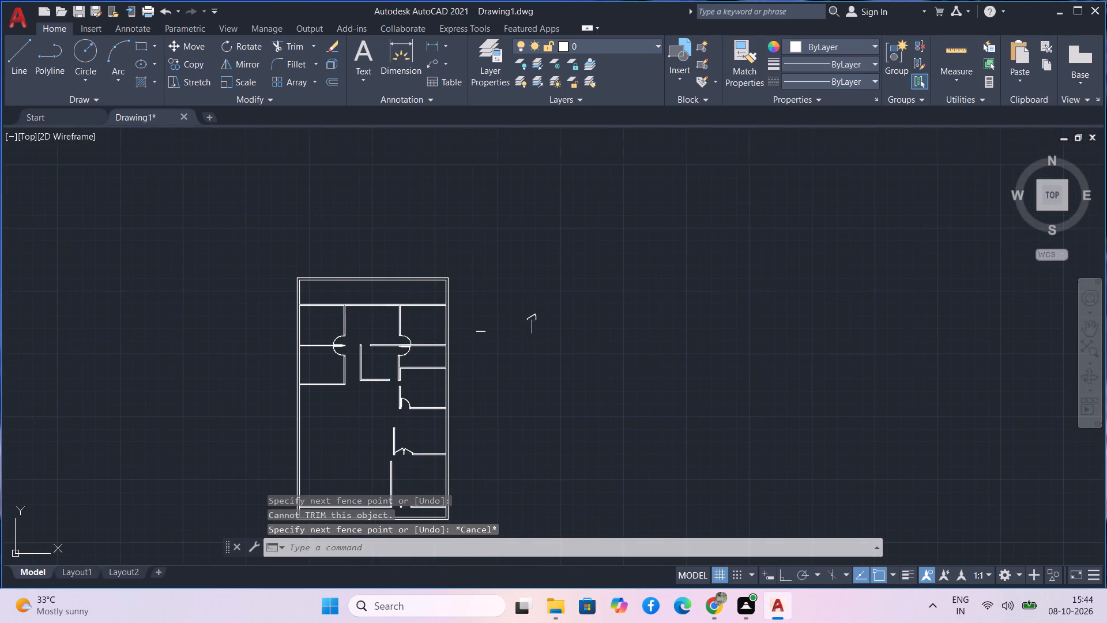
scroll(539, 321, up, 3)
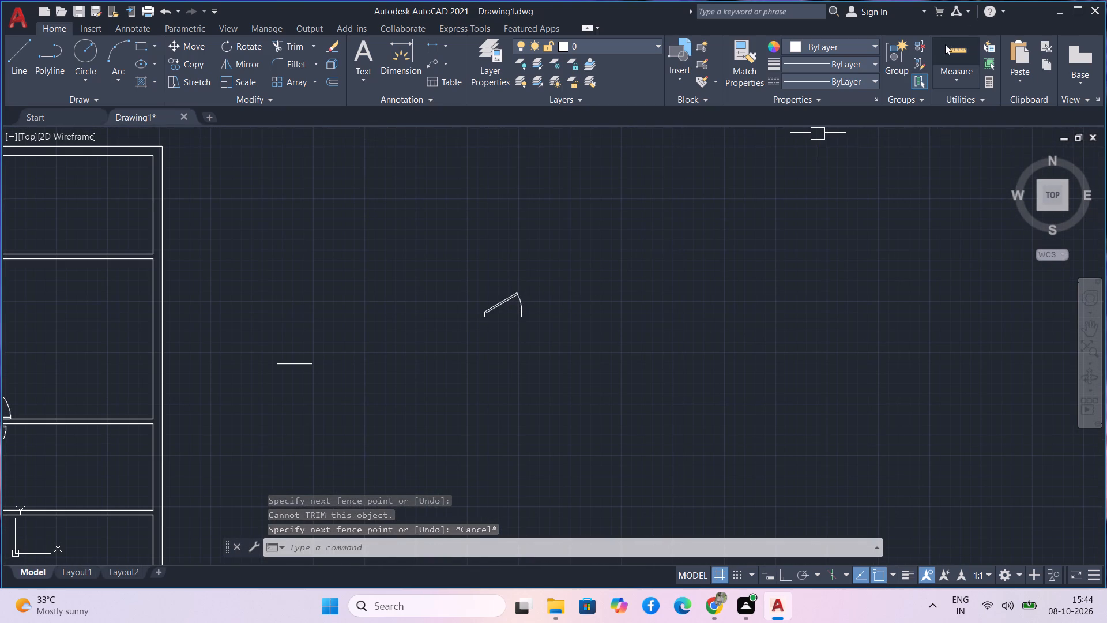
click(945, 47)
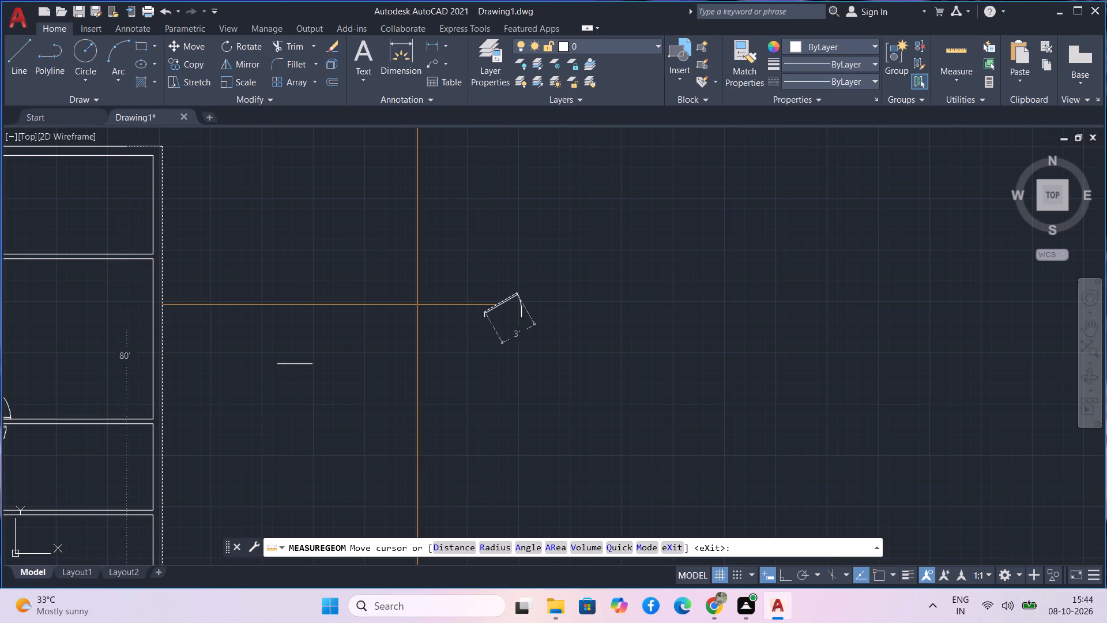
key(Escape)
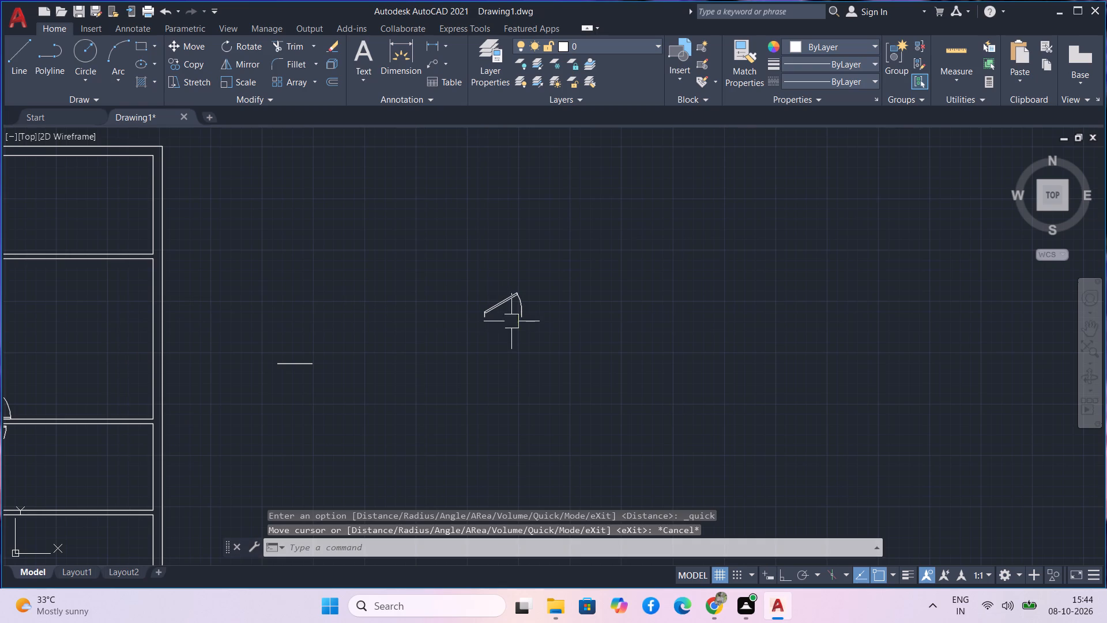
Copy the loose door block by its hinge-side lower endpoint to the west jamb of each of the two new openings.
drag(542, 340, 533, 314)
click(455, 246)
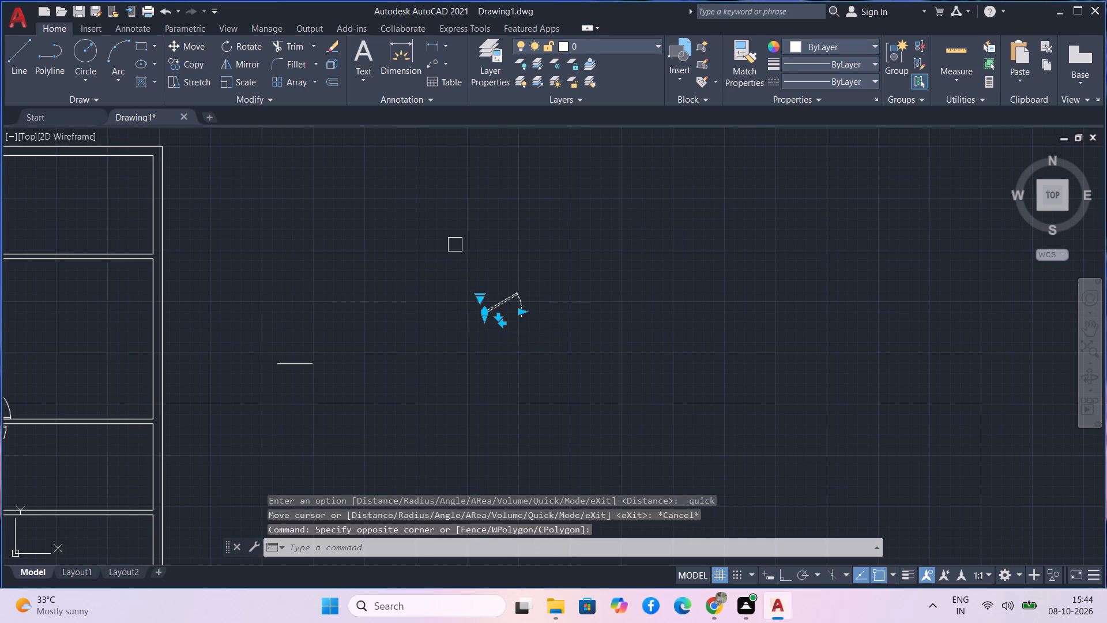
text(co)
key(space)
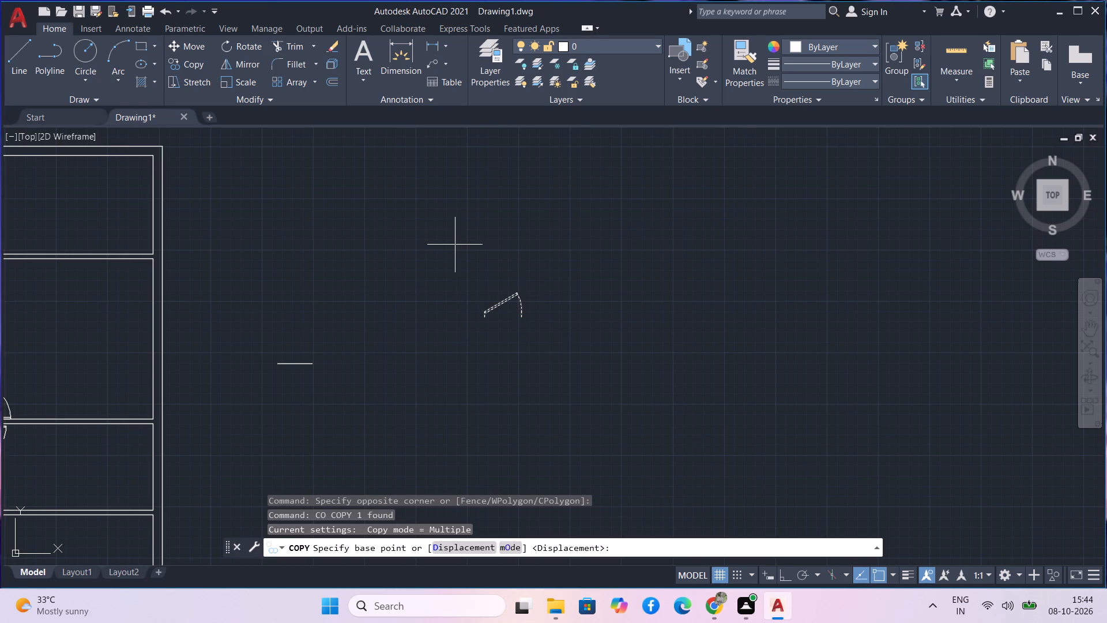
scroll(483, 332, up, 5)
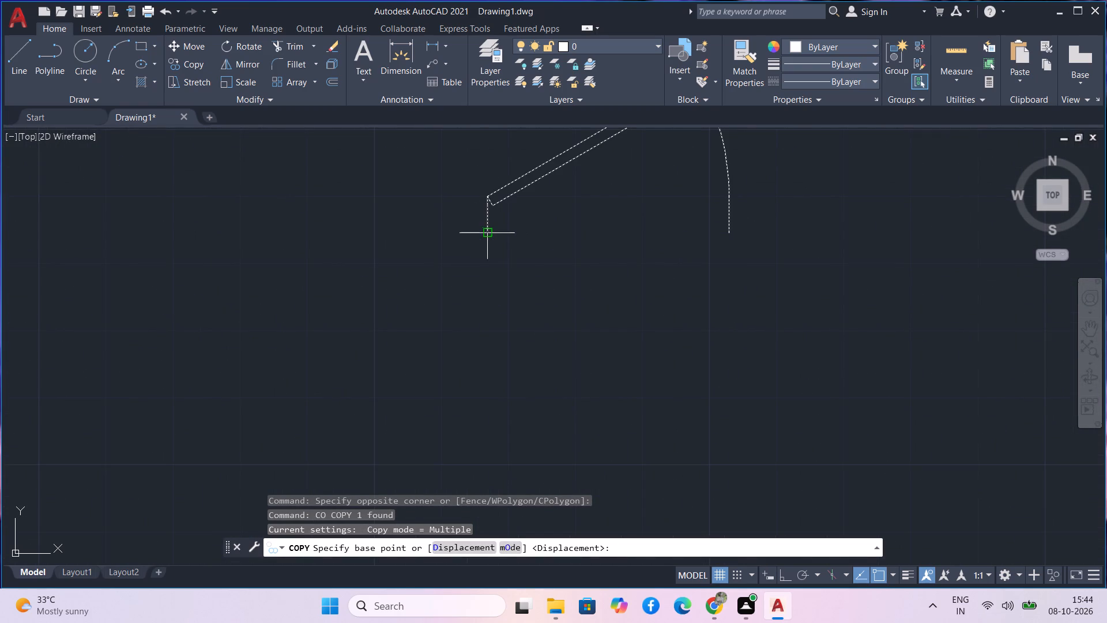
click(487, 232)
scroll(462, 286, down, 4)
scroll(417, 367, down, 1)
middle_drag(376, 395, 646, 167)
middle_drag(255, 490, 364, 265)
middle_drag(347, 395, 358, 300)
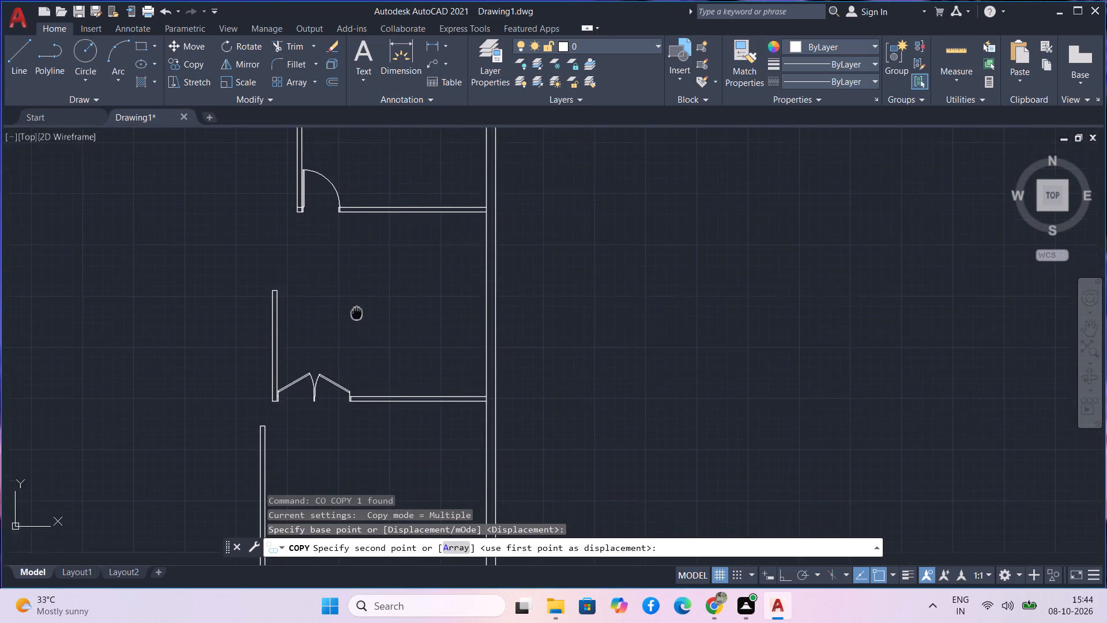
middle_drag(358, 300, 375, 231)
scroll(317, 419, up, 1)
middle_drag(319, 412, 357, 269)
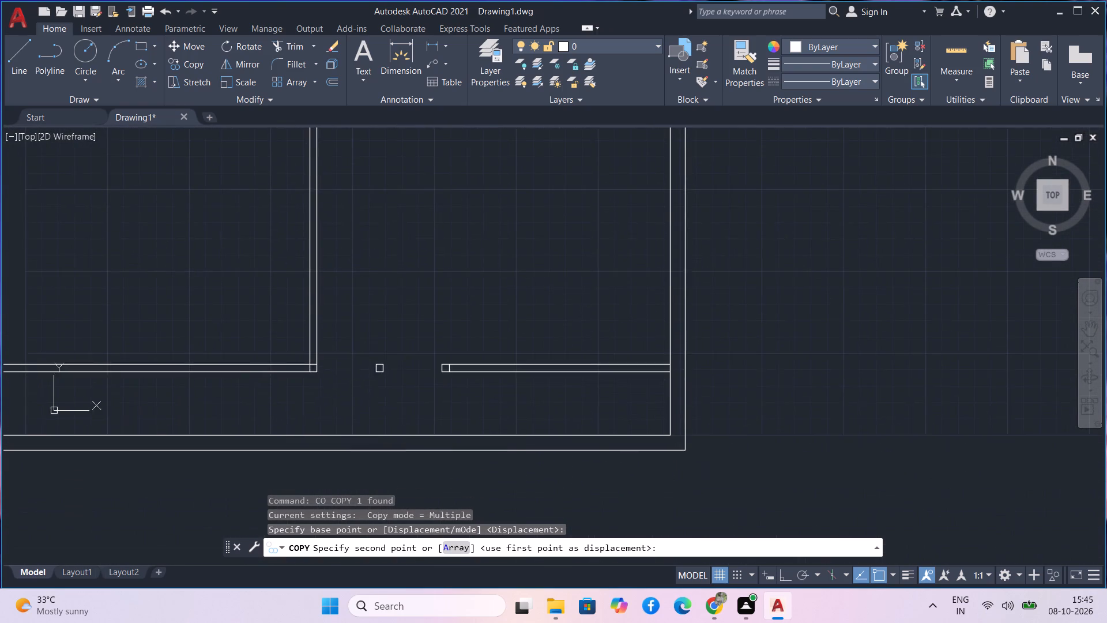
scroll(327, 353, up, 3)
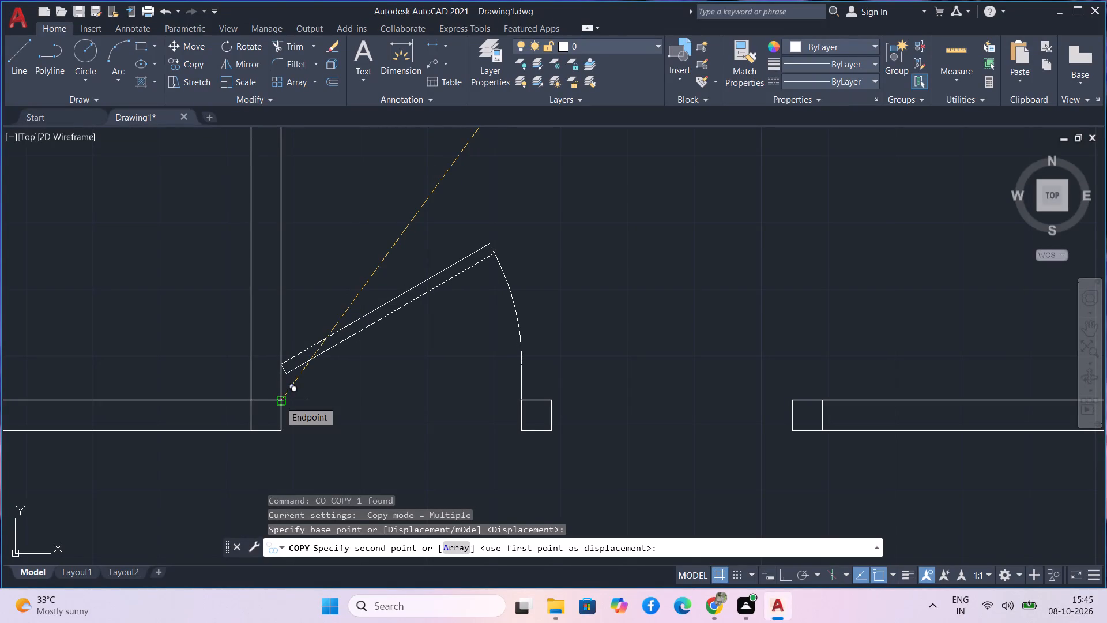
click(280, 401)
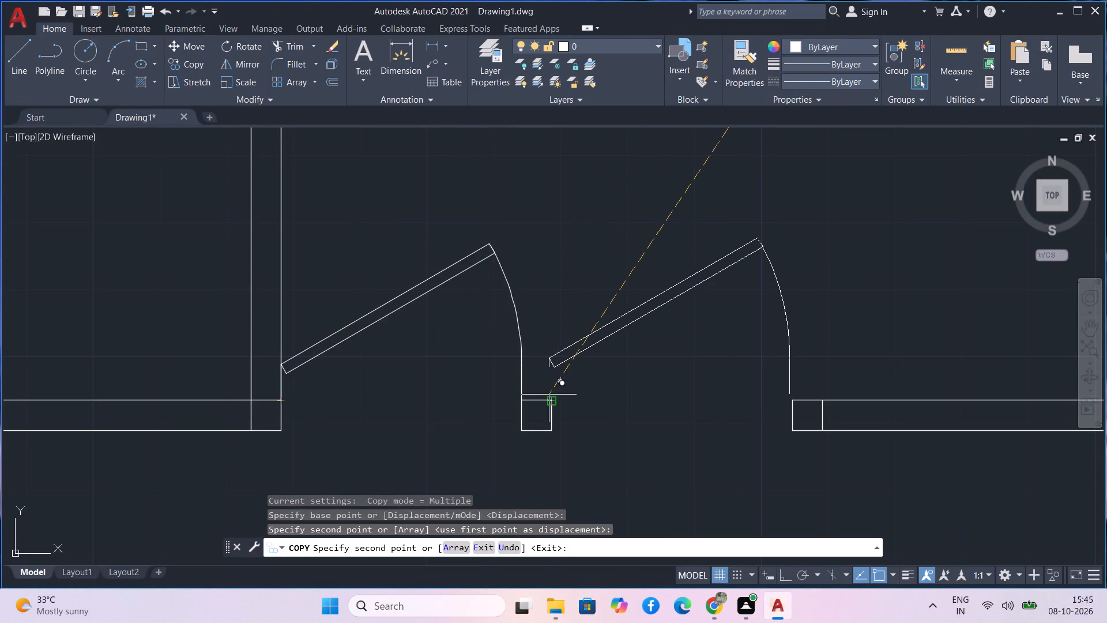
click(551, 400)
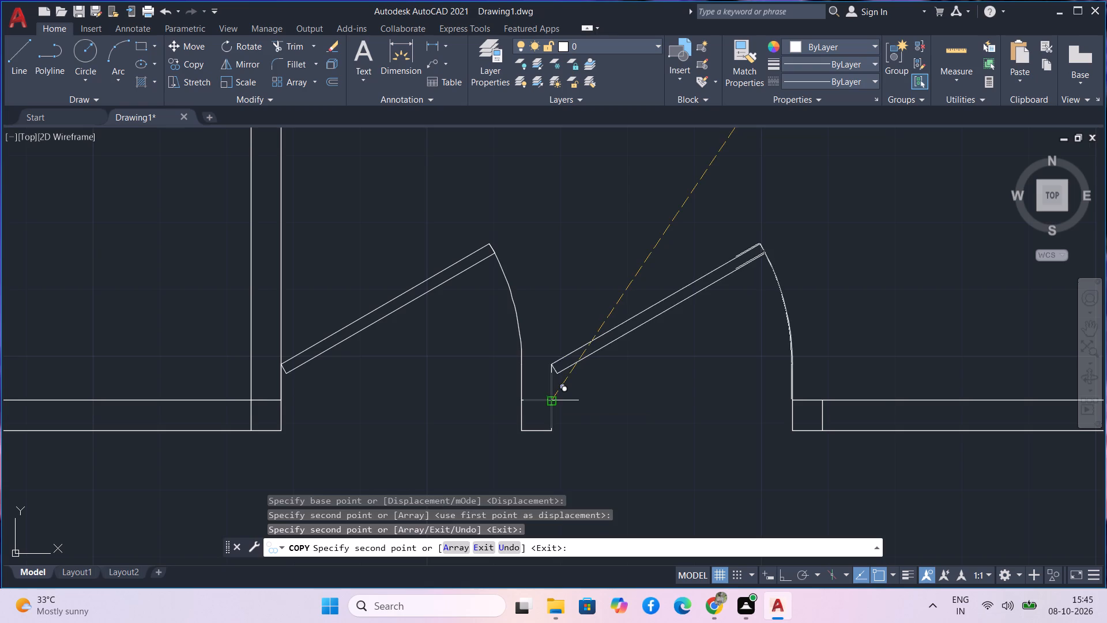
key(Escape)
Flip the eastern door to hinge on its east jamb and set its swing to Open 90º.
click(649, 329)
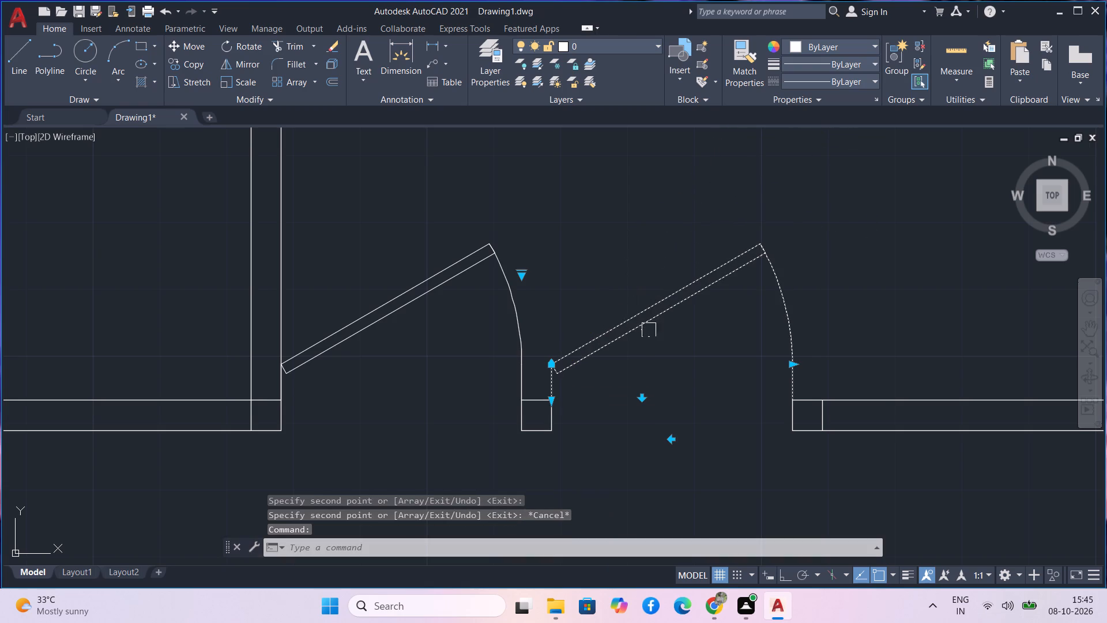
click(668, 443)
scroll(697, 290, down, 2)
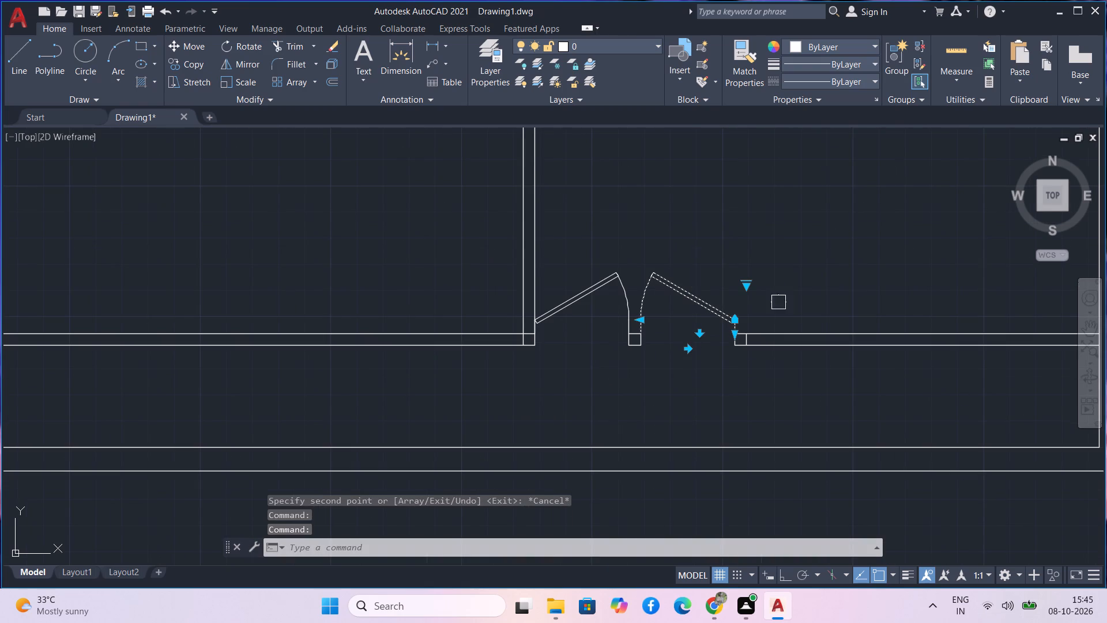
click(747, 283)
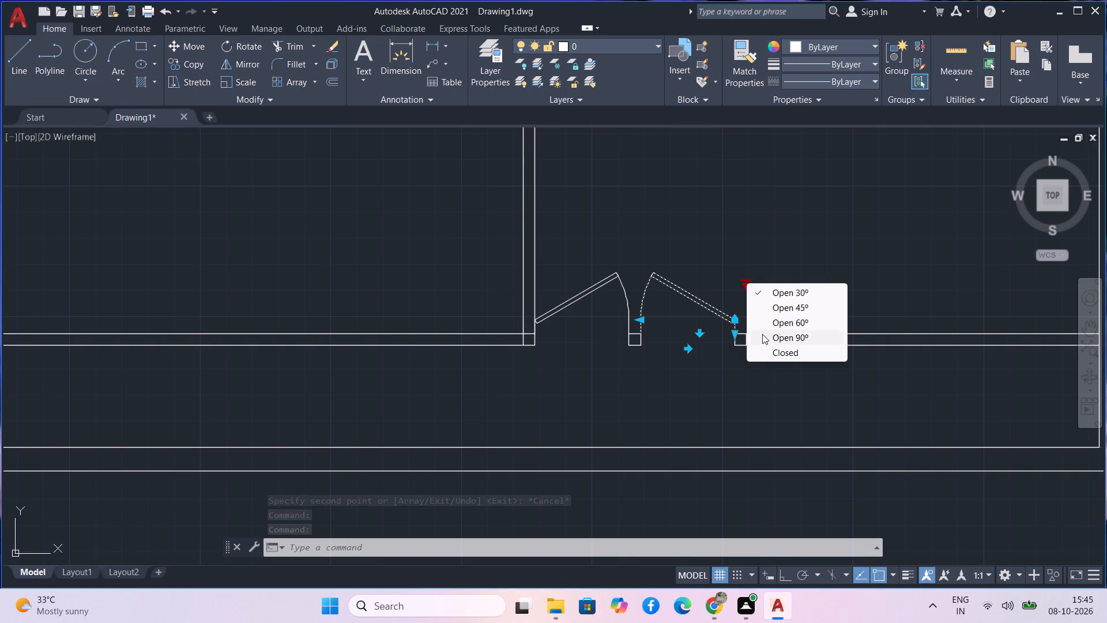
click(763, 334)
Set the western door's swing to Open 90º.
click(566, 301)
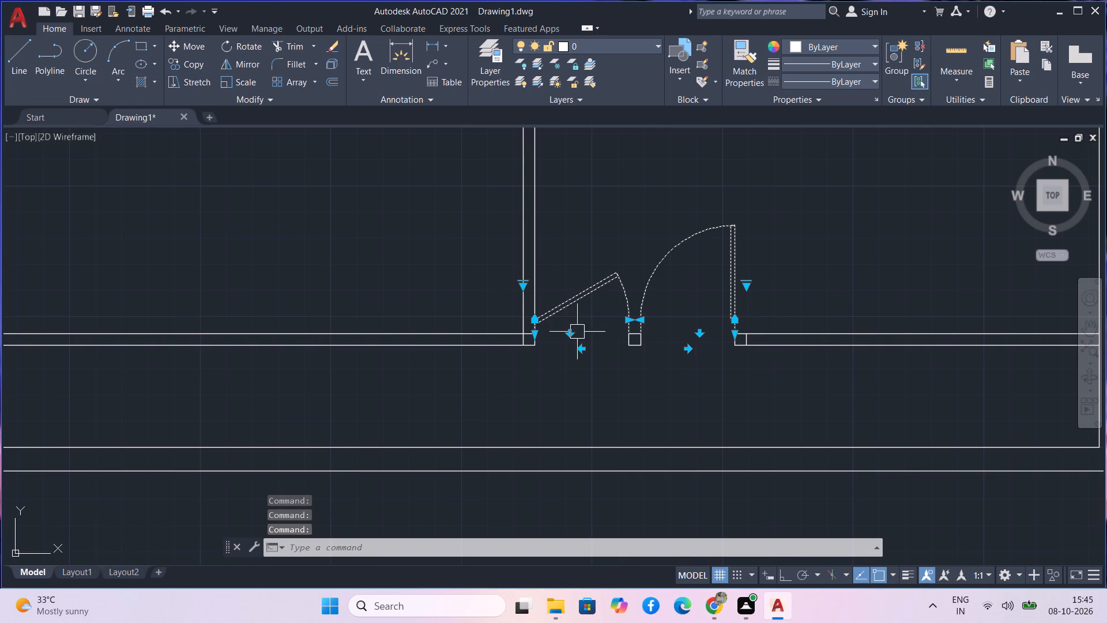
click(523, 284)
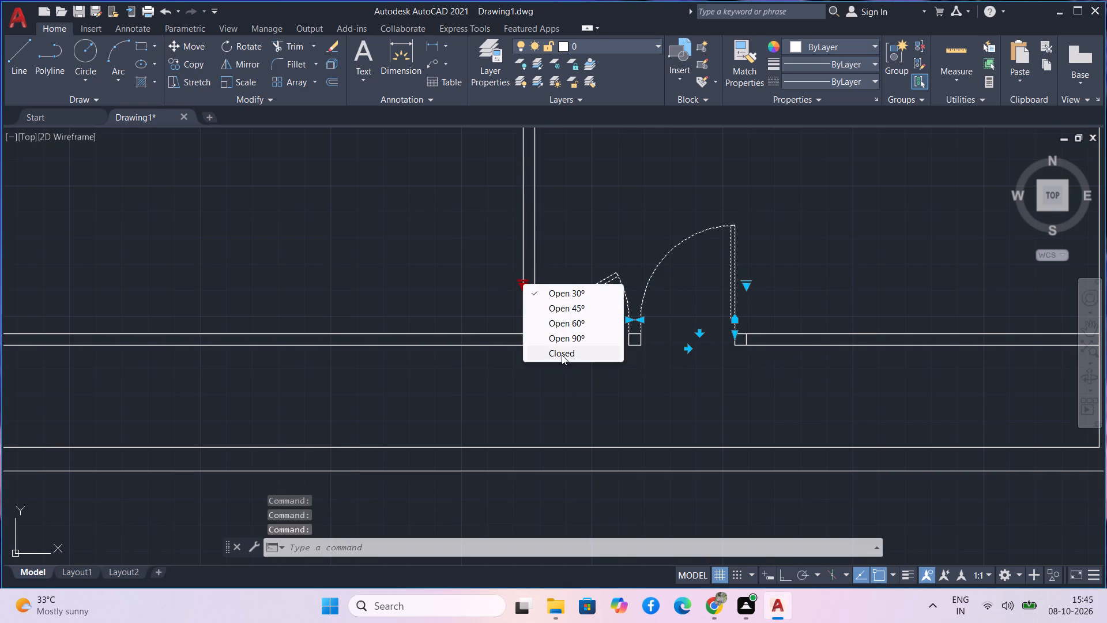
click(566, 336)
scroll(647, 291, down, 1)
key(Escape)
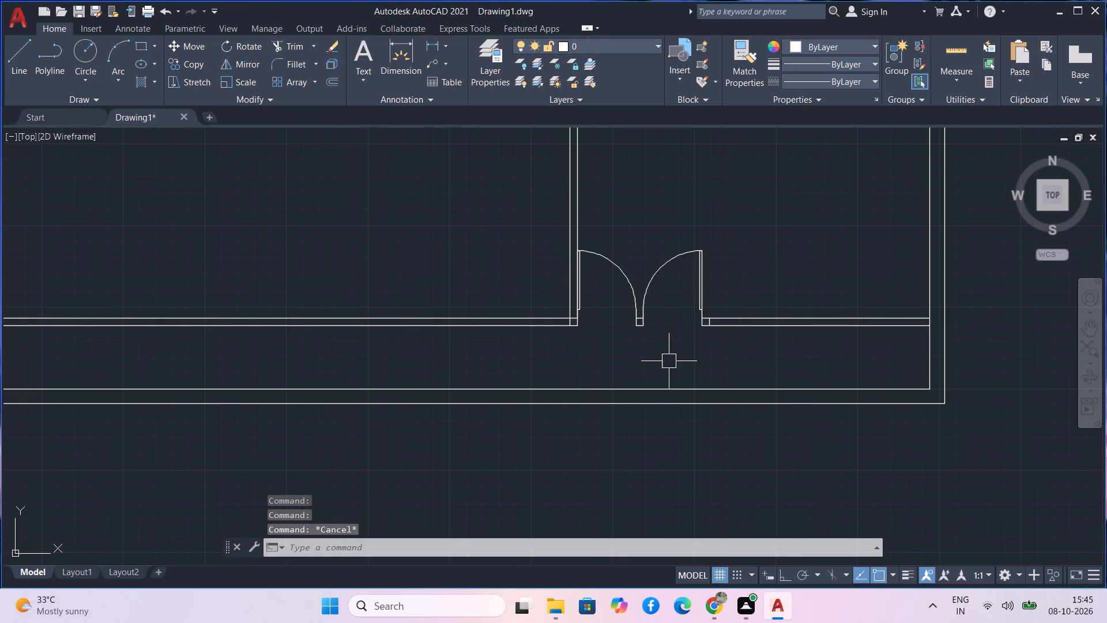
Trim the leftover vertical line inside the southern horizontal wall just east of the eastern door's jamb.
scroll(669, 361, down, 1)
middle_drag(490, 237, 532, 384)
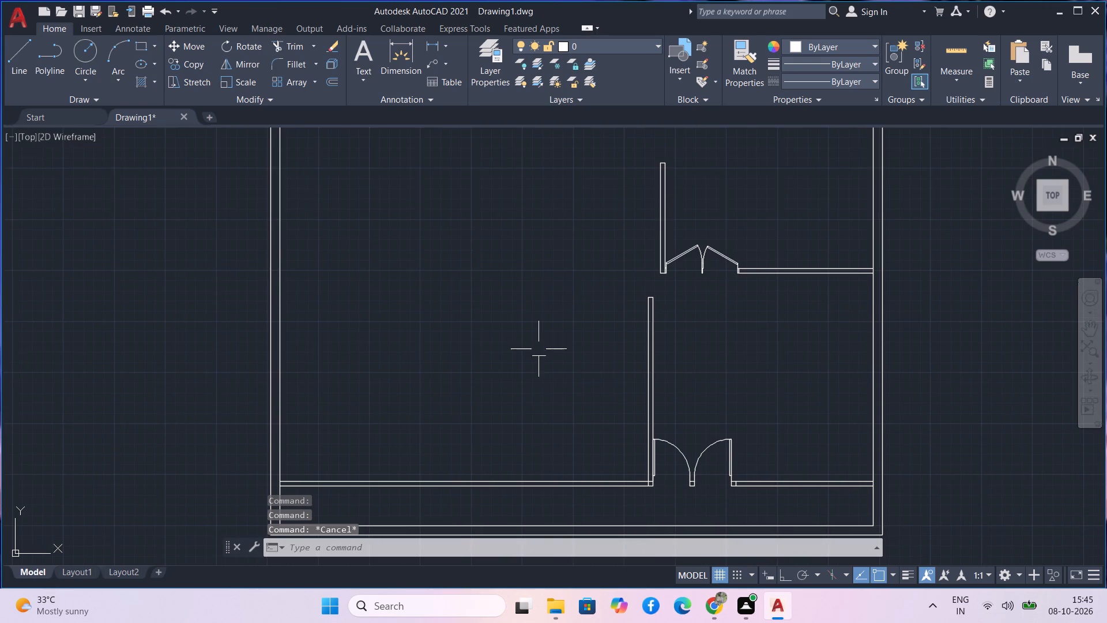
middle_drag(540, 347, 555, 342)
scroll(555, 342, down, 1)
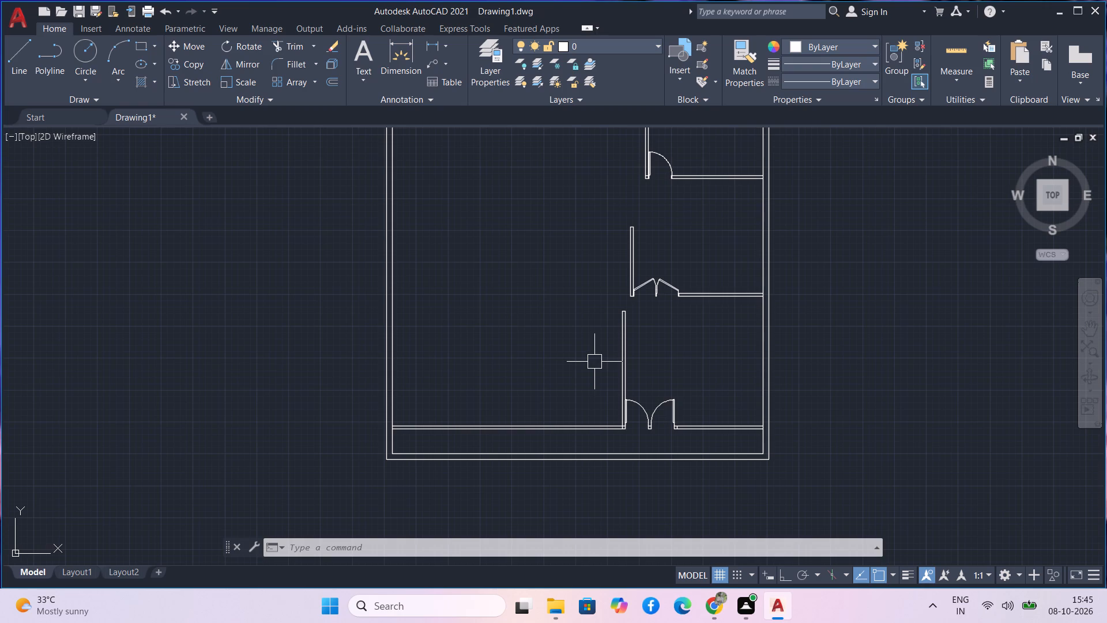
scroll(739, 419, up, 2)
middle_drag(717, 402, 700, 388)
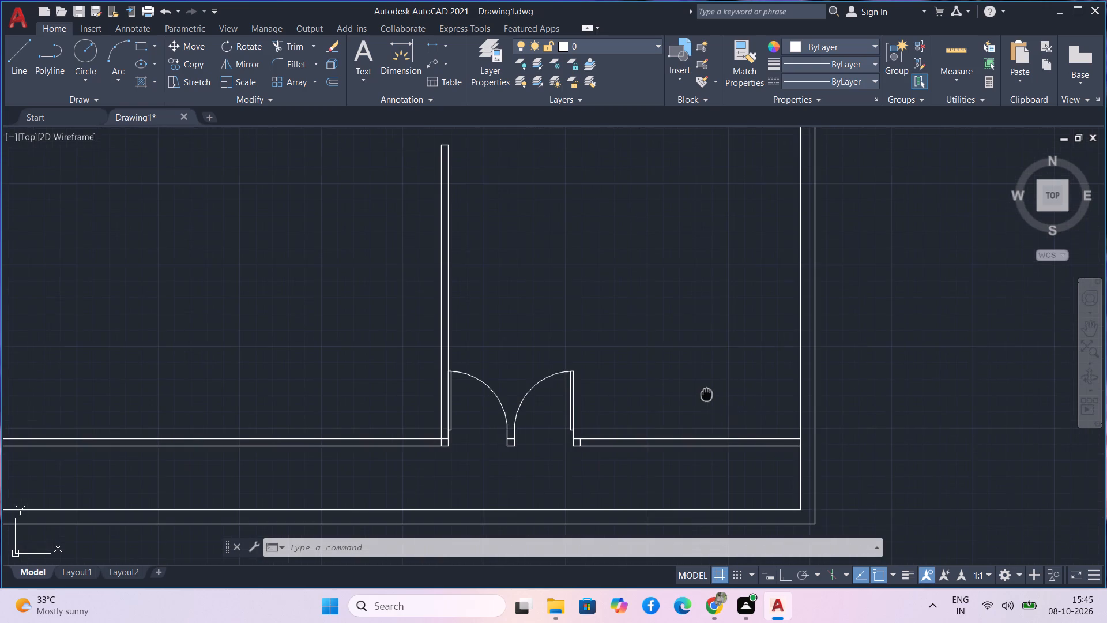
middle_drag(700, 388, 630, 311)
scroll(675, 335, up, 2)
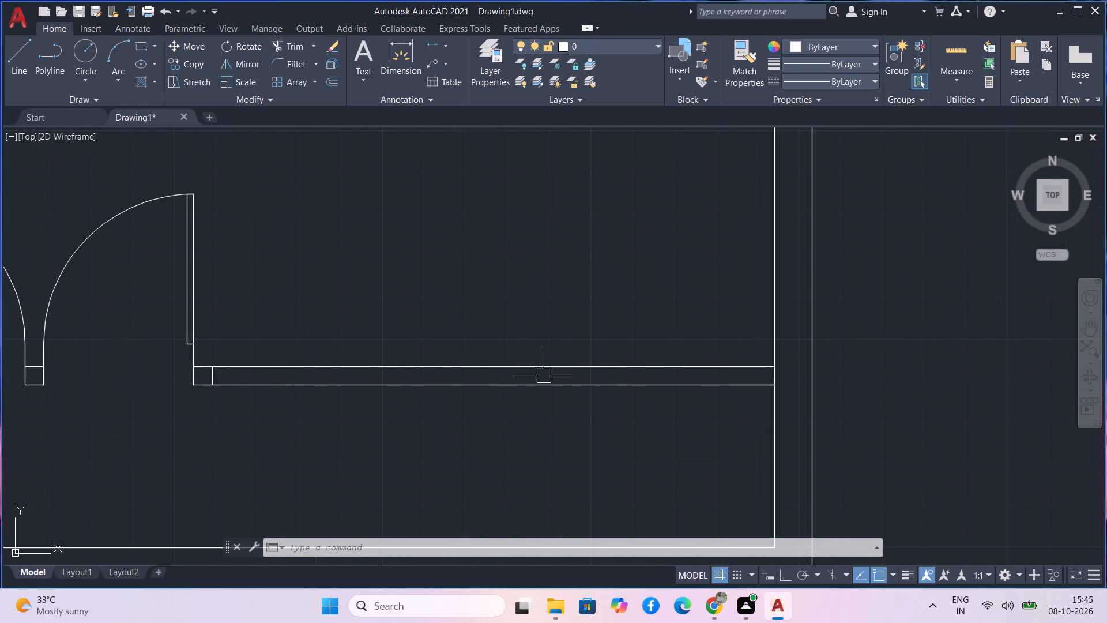
text(tr)
key(space)
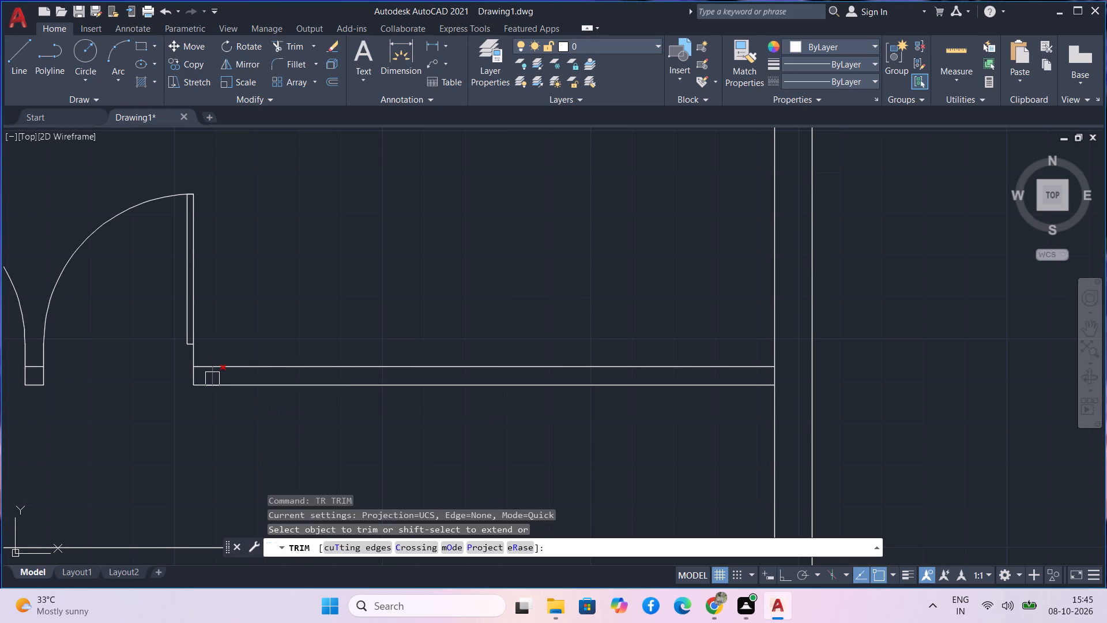
scroll(212, 377, up, 4)
click(210, 377)
scroll(213, 377, down, 4)
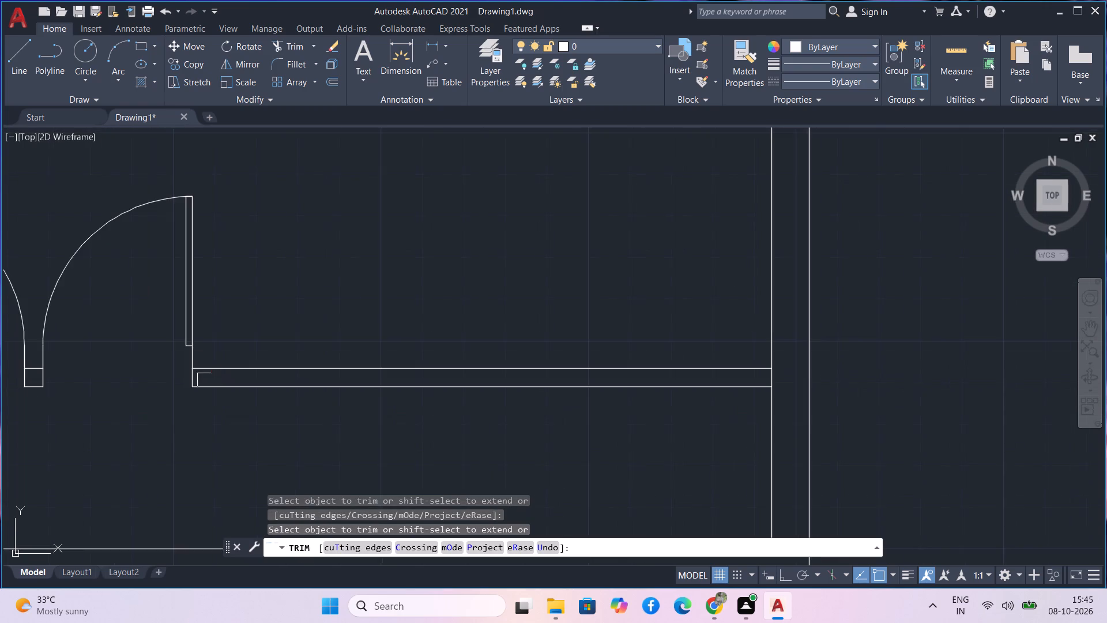
Trim the leftover lines crossing the southeast room's south wall at its junctions with the east exterior wall and the west partition.
scroll(199, 382, down, 3)
middle_drag(115, 399, 144, 391)
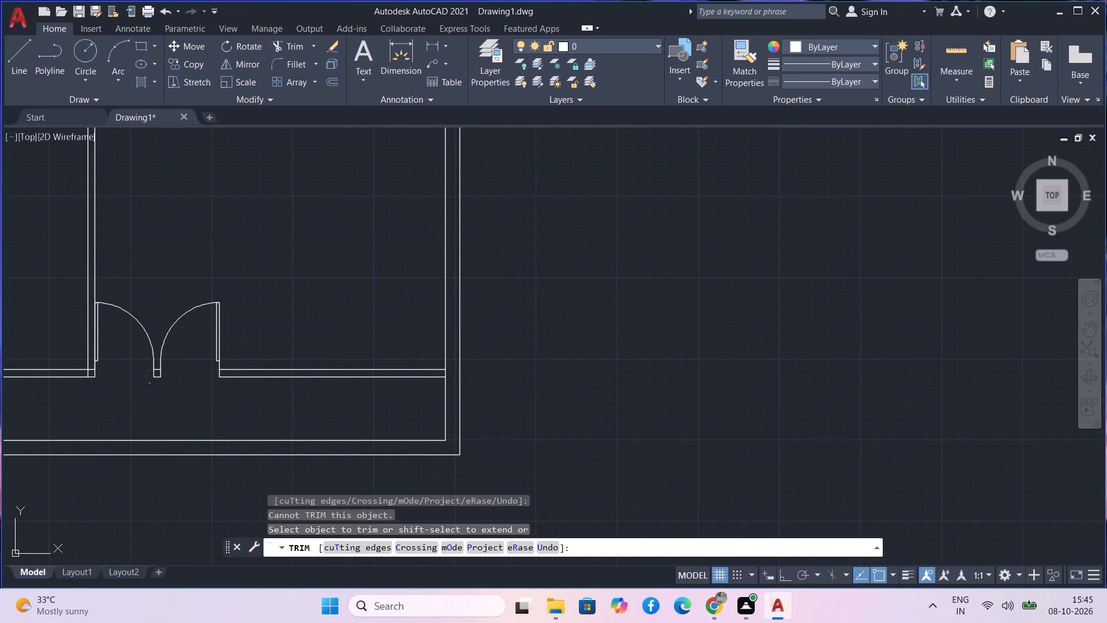
scroll(452, 374, up, 3)
drag(428, 381, 385, 388)
scroll(375, 391, down, 3)
scroll(223, 412, down, 1)
middle_drag(188, 405, 391, 366)
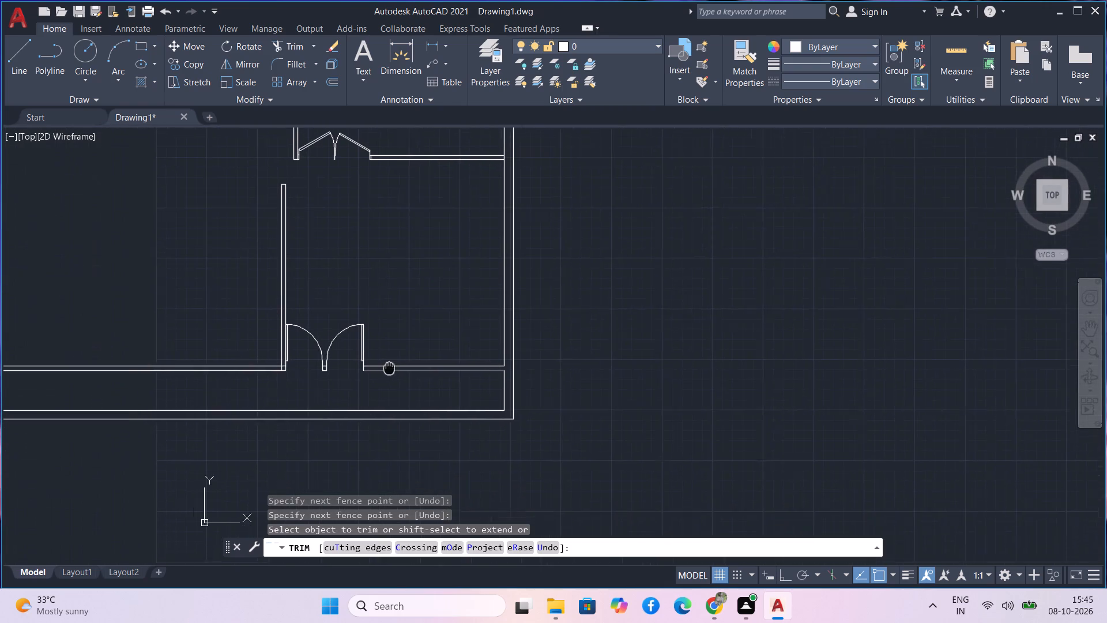
middle_drag(391, 366, 393, 365)
scroll(291, 363, up, 4)
drag(295, 354, 348, 317)
Trim away both horizontal wall lines running west from the double doors and the stub left below the west door jamb.
scroll(295, 351, down, 4)
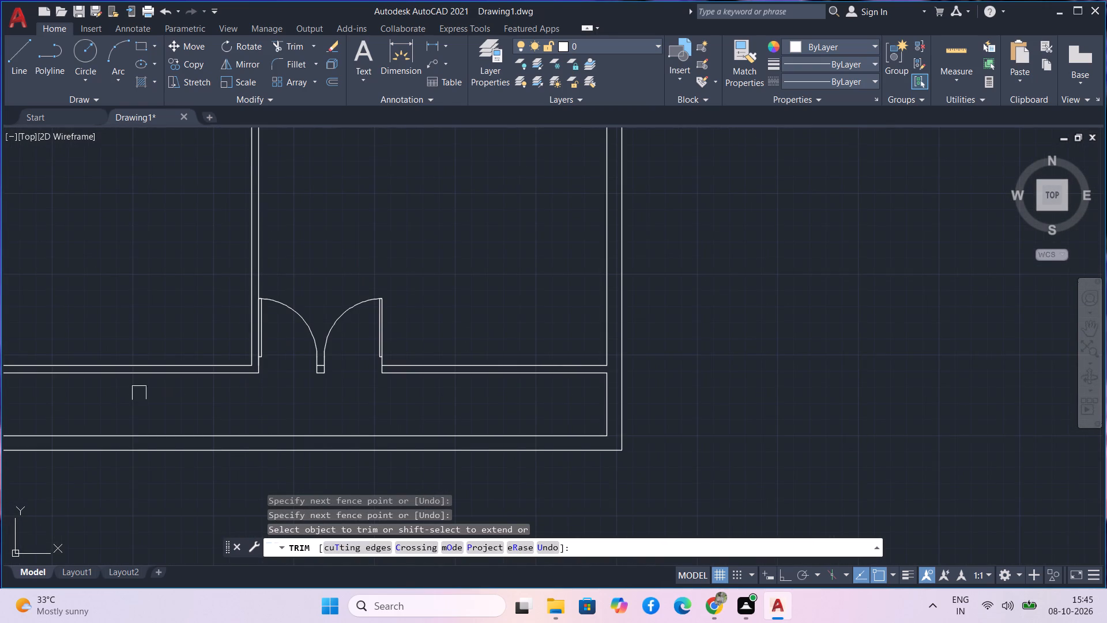
middle_drag(114, 393, 397, 343)
scroll(270, 350, down, 2)
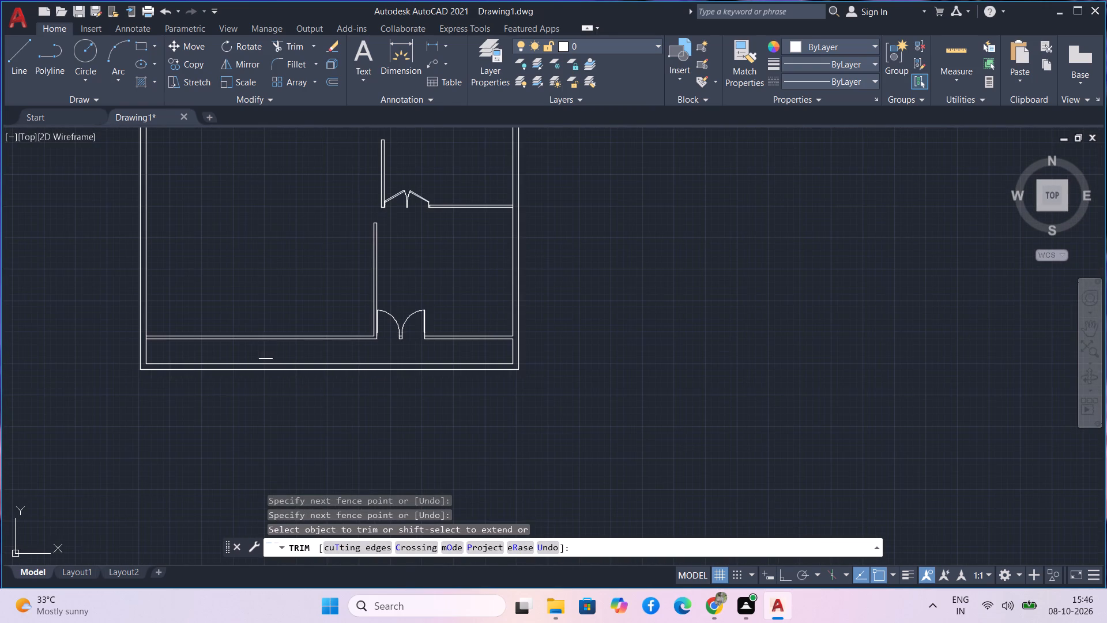
drag(212, 344, 232, 324)
drag(232, 324, 254, 302)
click(259, 337)
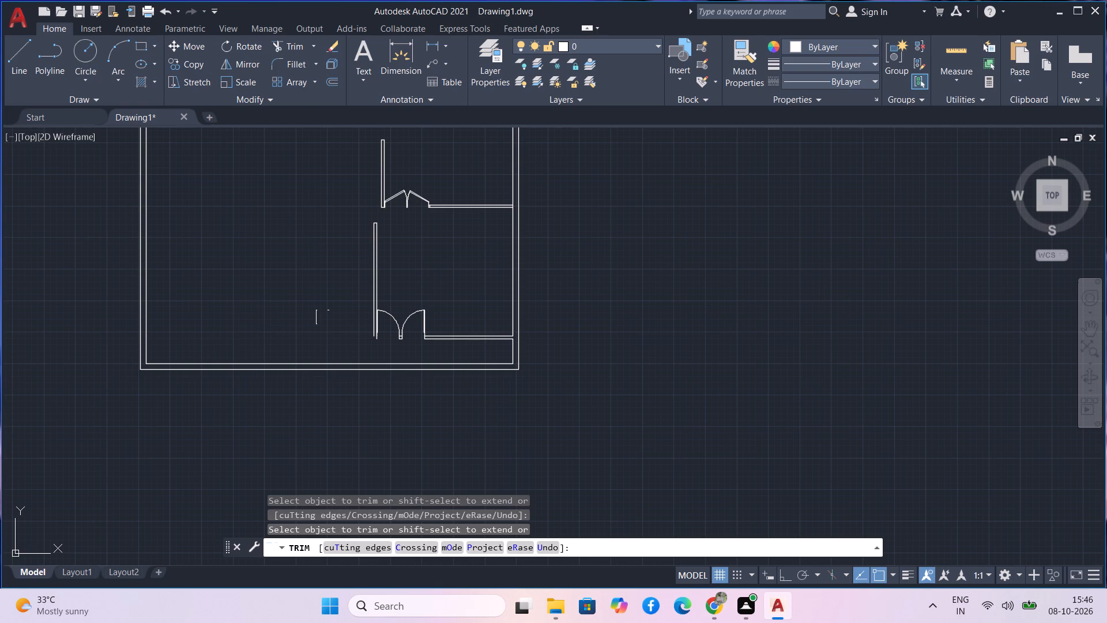
scroll(375, 333, up, 5)
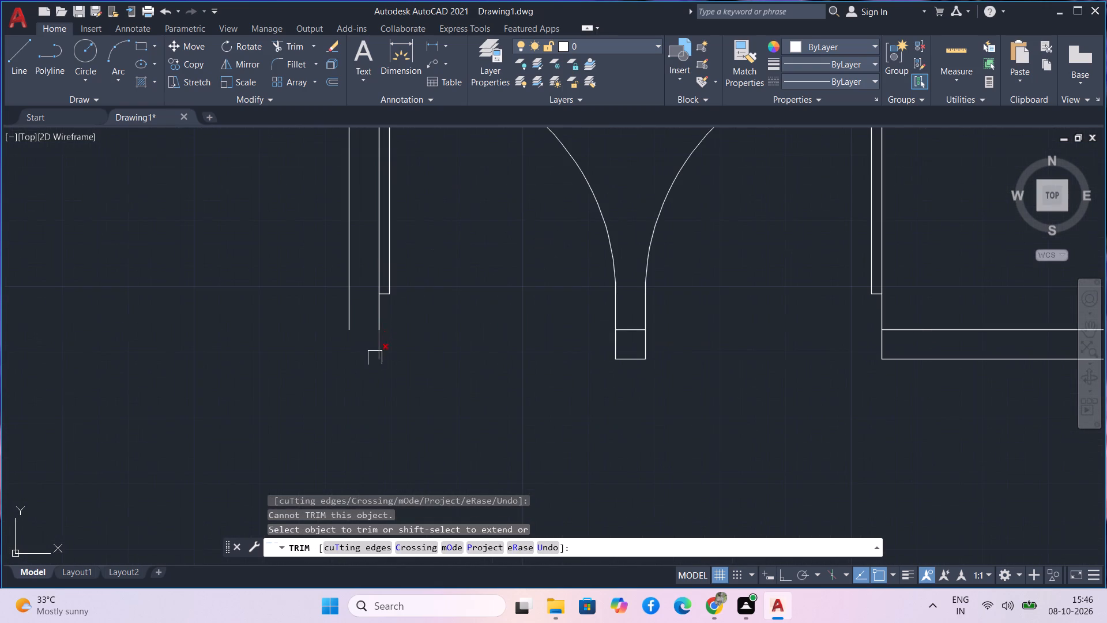
click(382, 351)
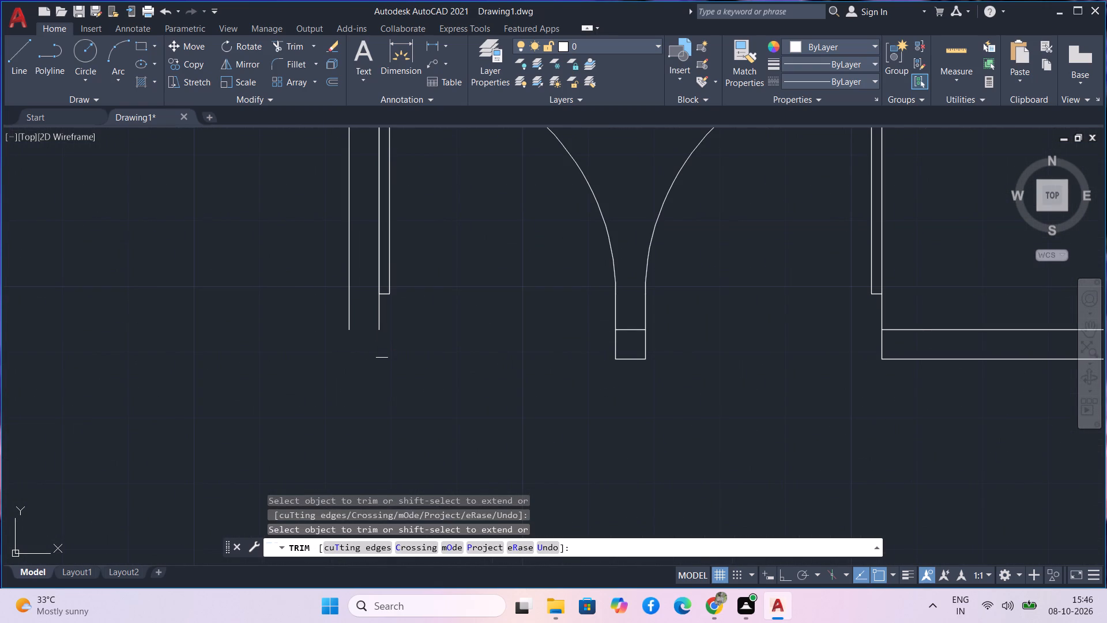
text(l)
key(space)
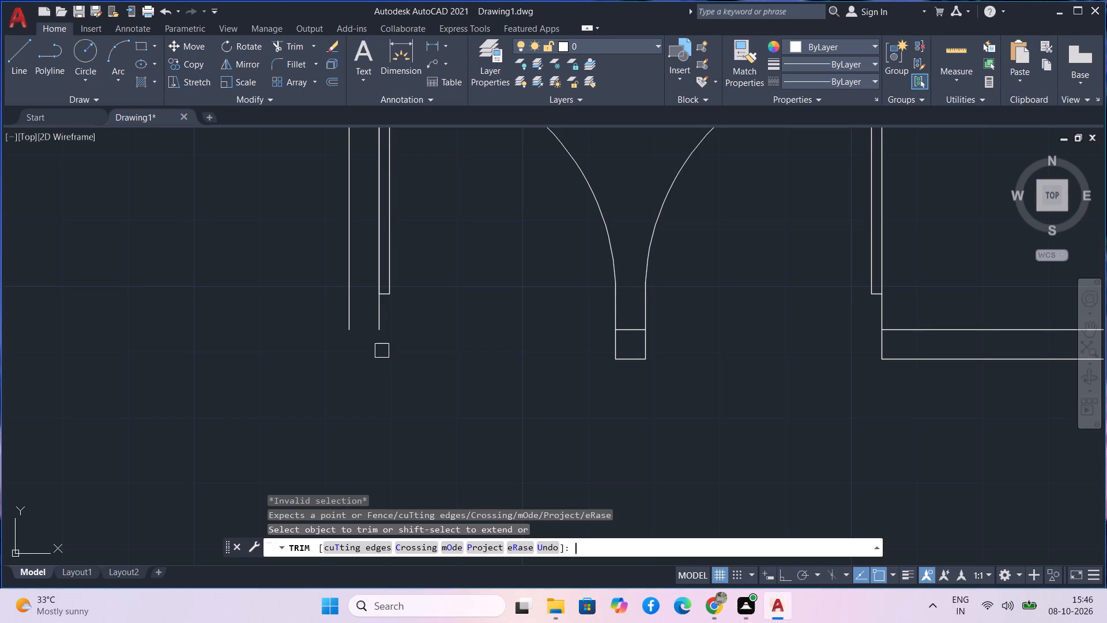
key(Escape)
Close the southern end of the partition beside the west door with a horizontal line in Ortho mode and trim its overshoot.
text(l)
key(space)
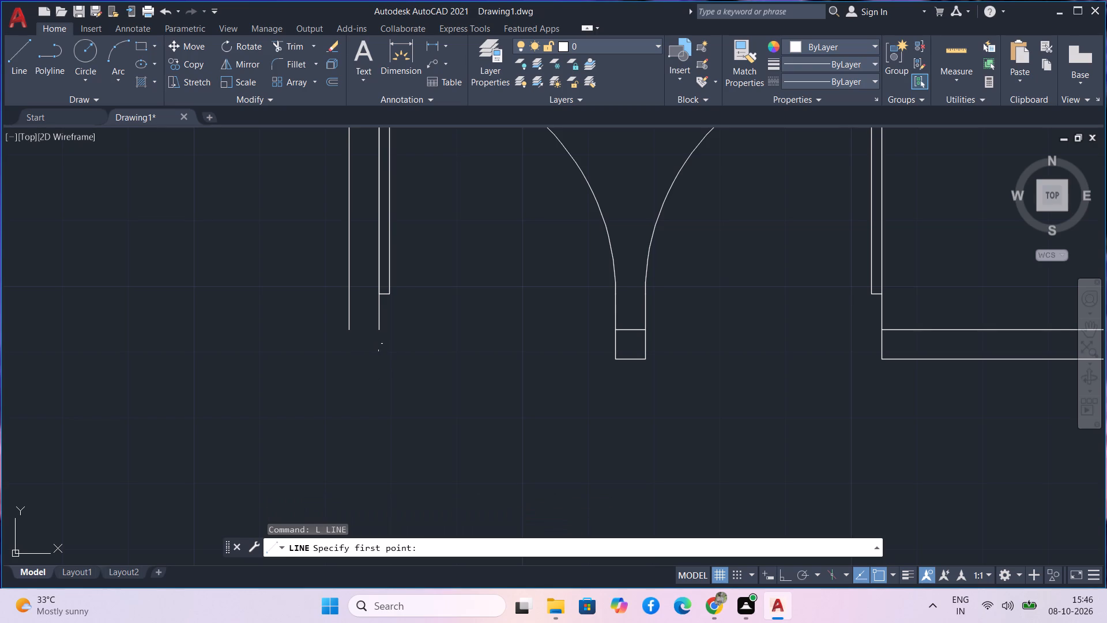
scroll(378, 329, up, 3)
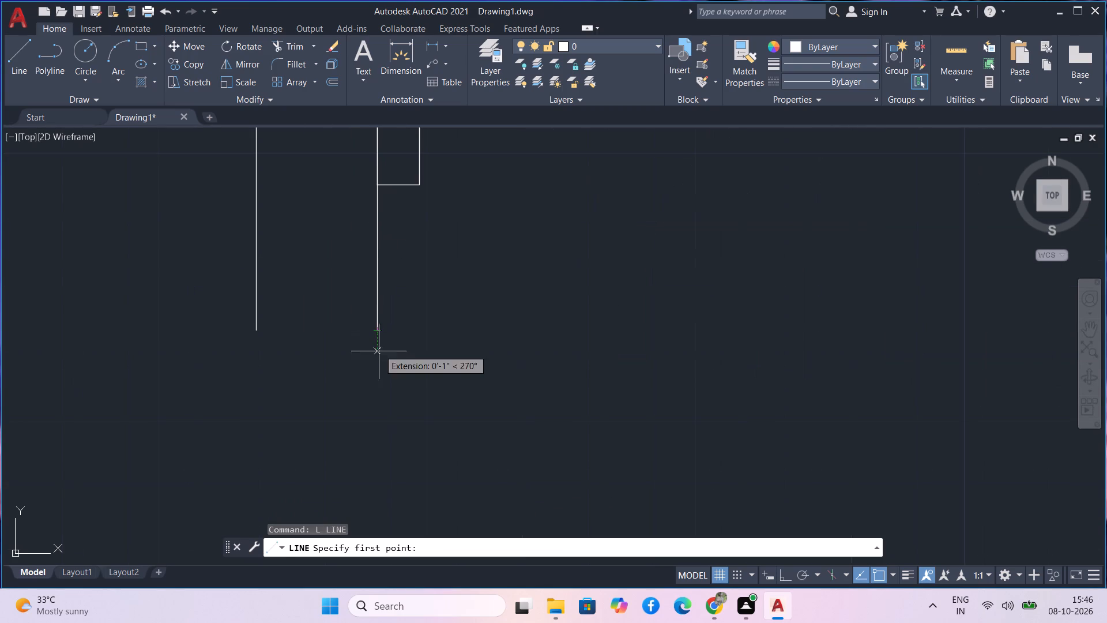
click(375, 334)
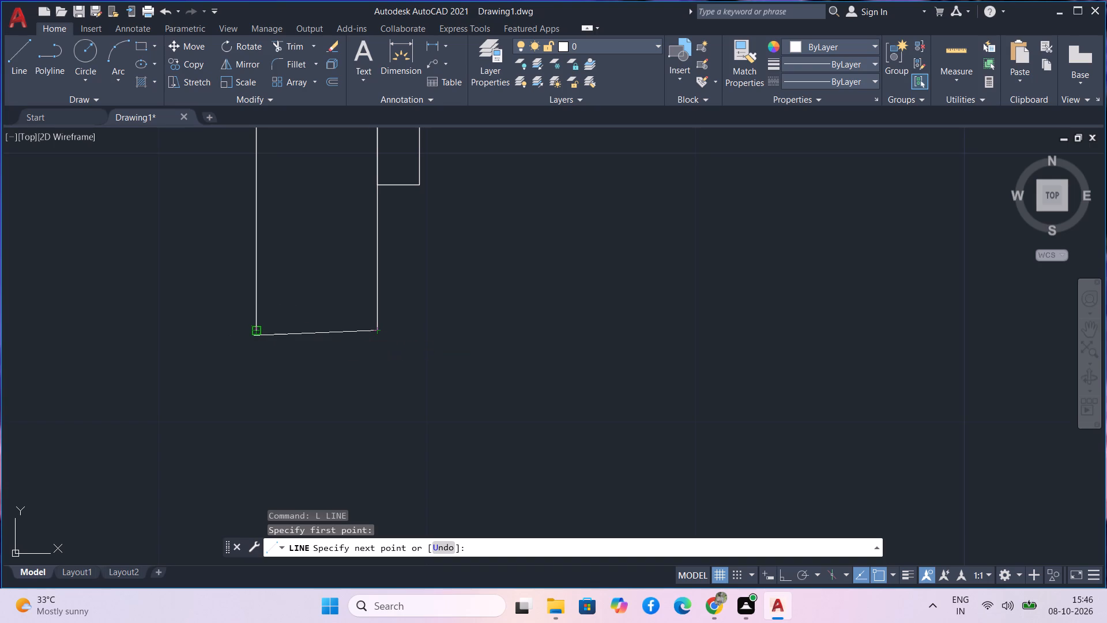
key(F8)
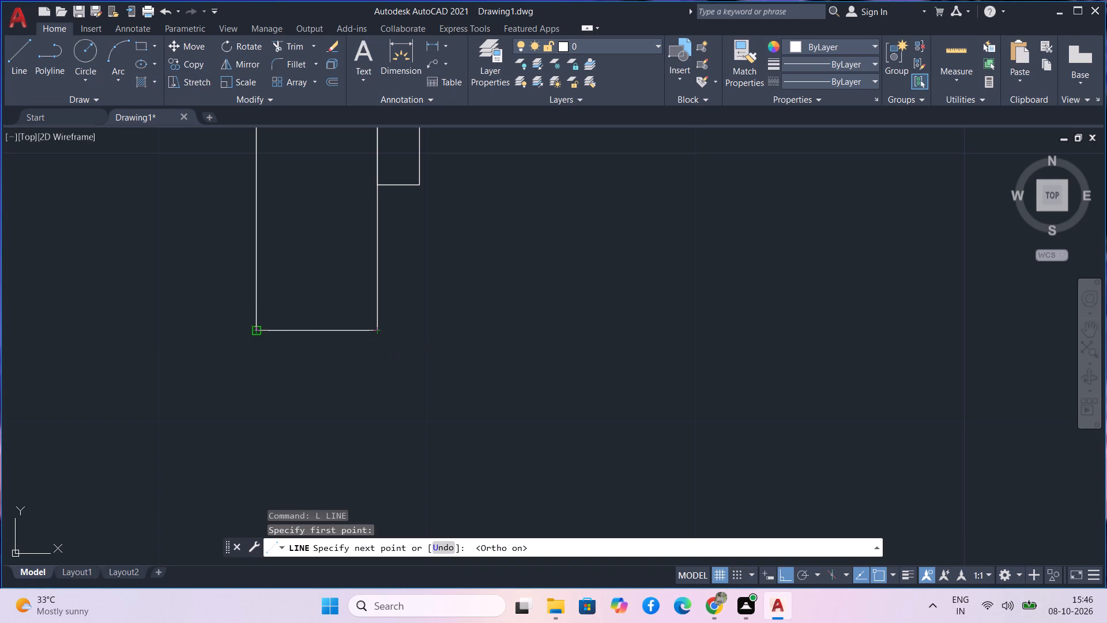
click(214, 321)
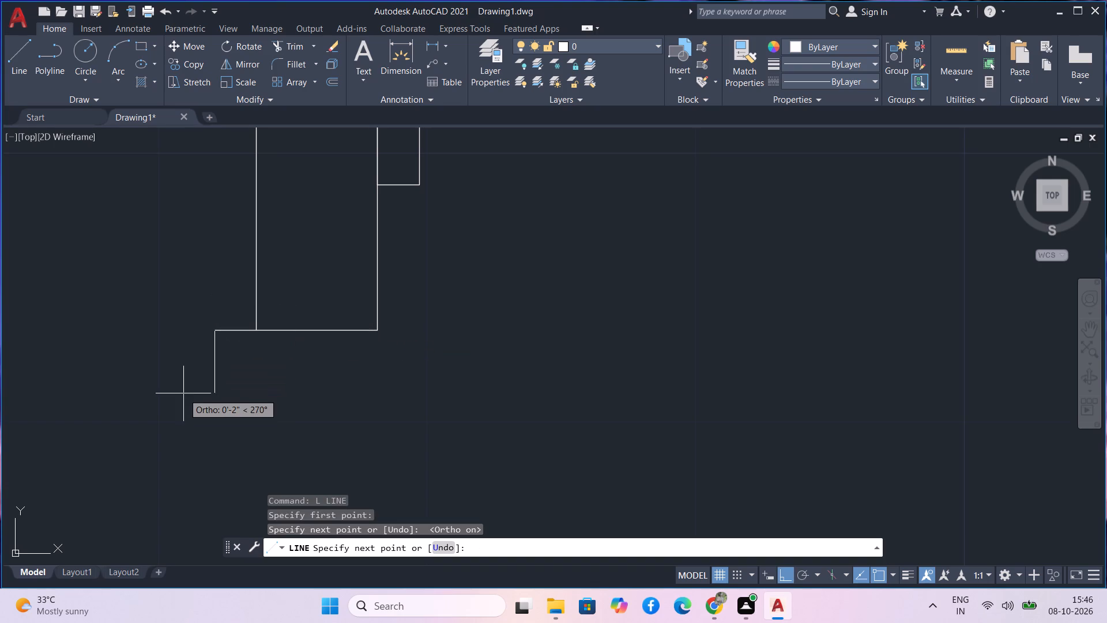
key(Escape)
key(t)
key(r)
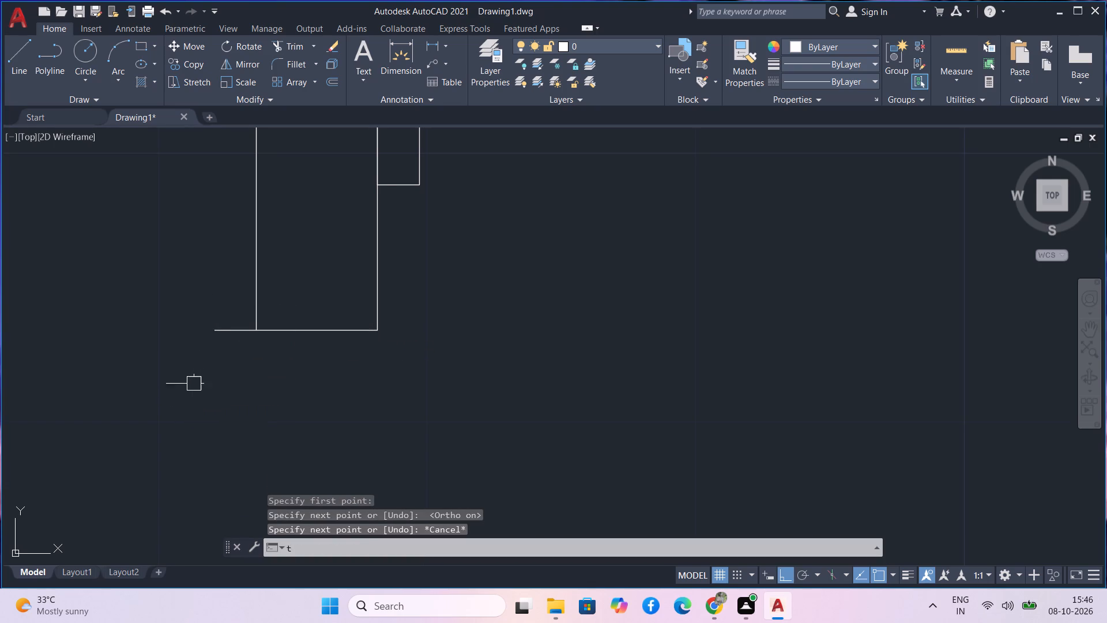
key(space)
drag(216, 388, 228, 276)
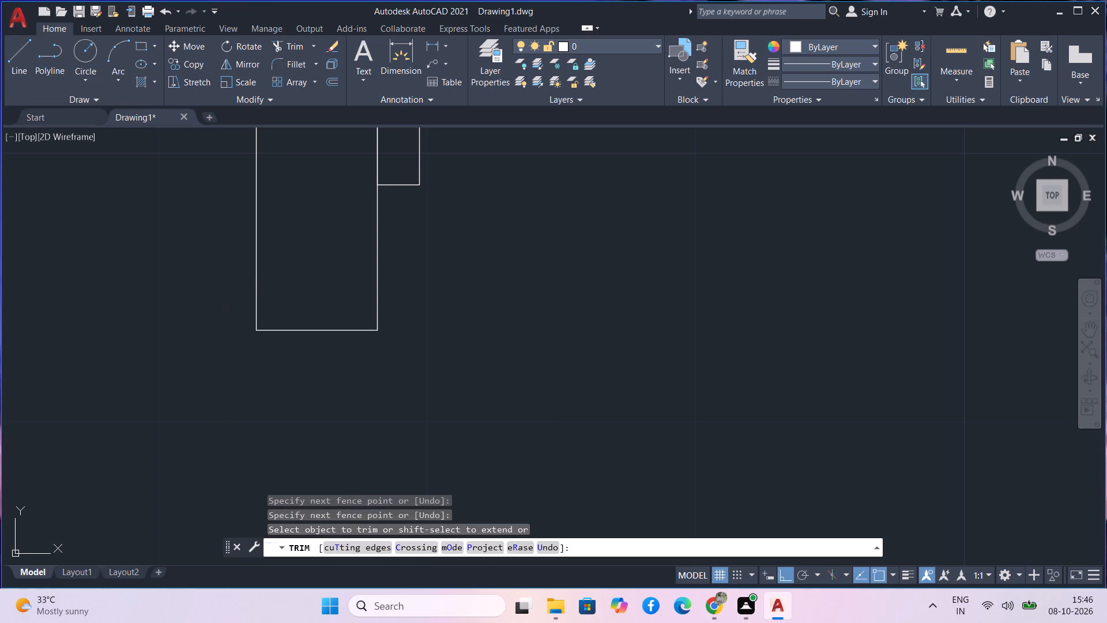
Examine the layout of the east-side rooms and the open area south of the west room.
scroll(220, 417, down, 2)
scroll(182, 388, down, 2)
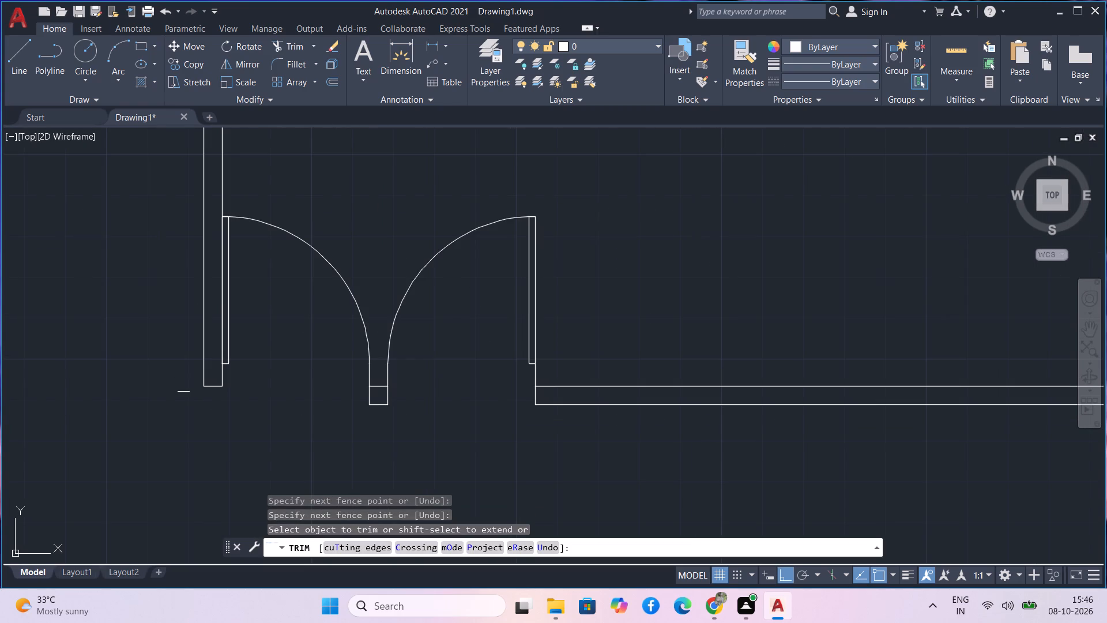
scroll(183, 385, down, 1)
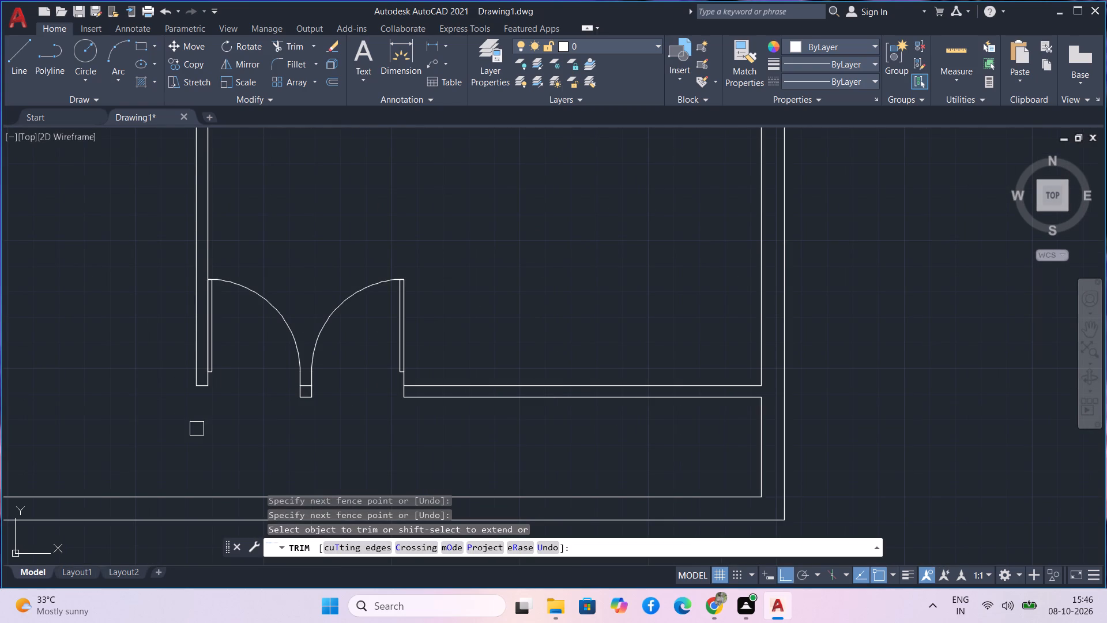
scroll(197, 429, down, 1)
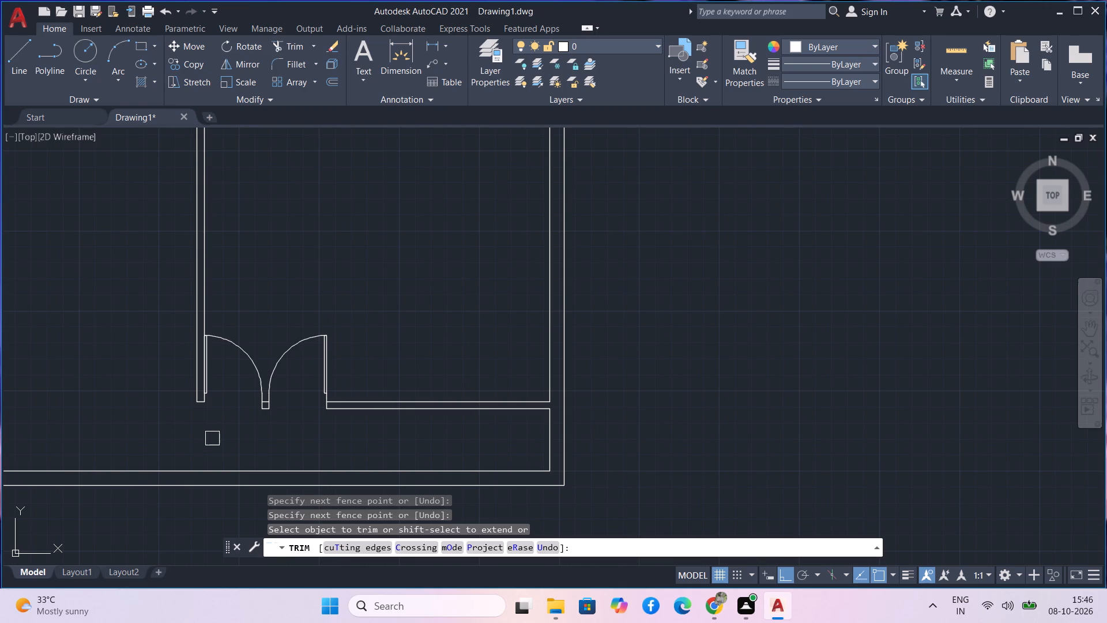
scroll(164, 411, down, 1)
middle_drag(149, 412, 152, 409)
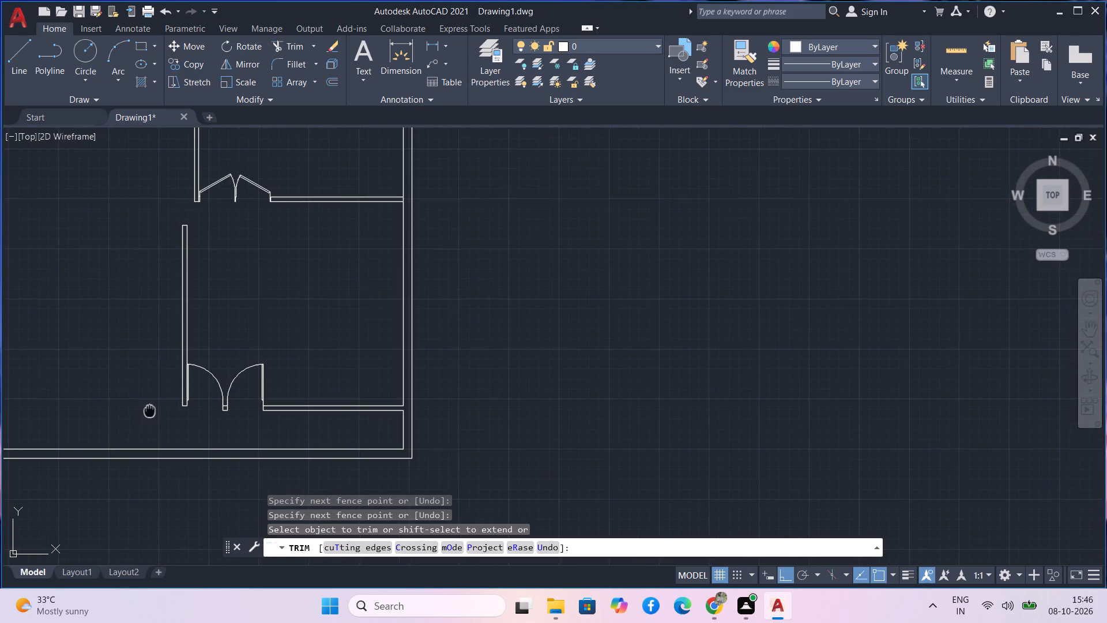
middle_drag(152, 409, 276, 403)
scroll(276, 402, down, 1)
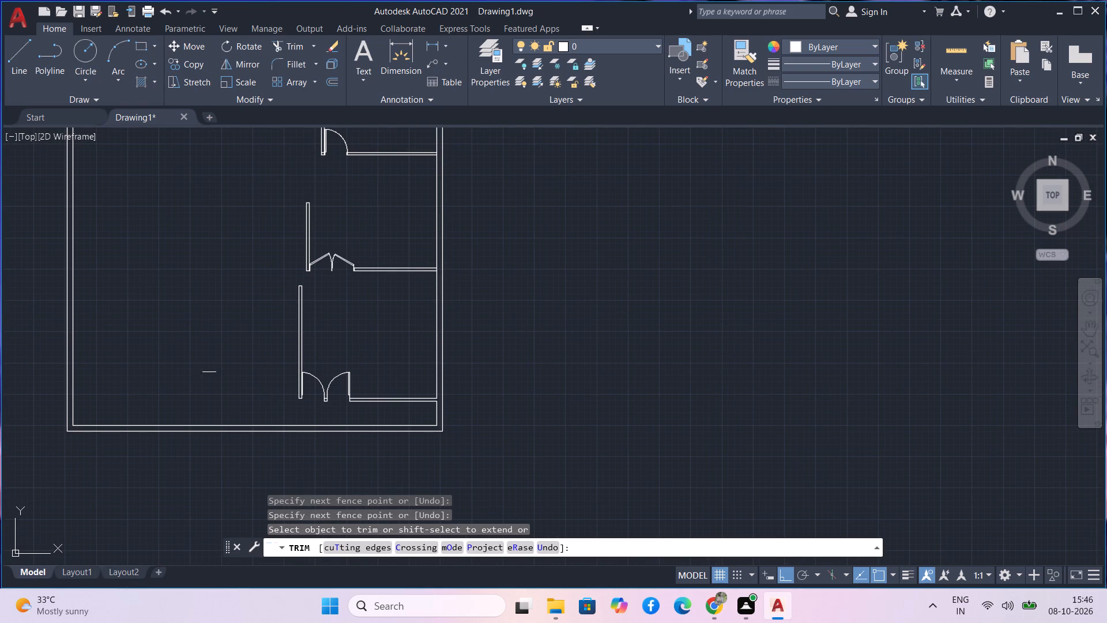
middle_drag(208, 264, 124, 313)
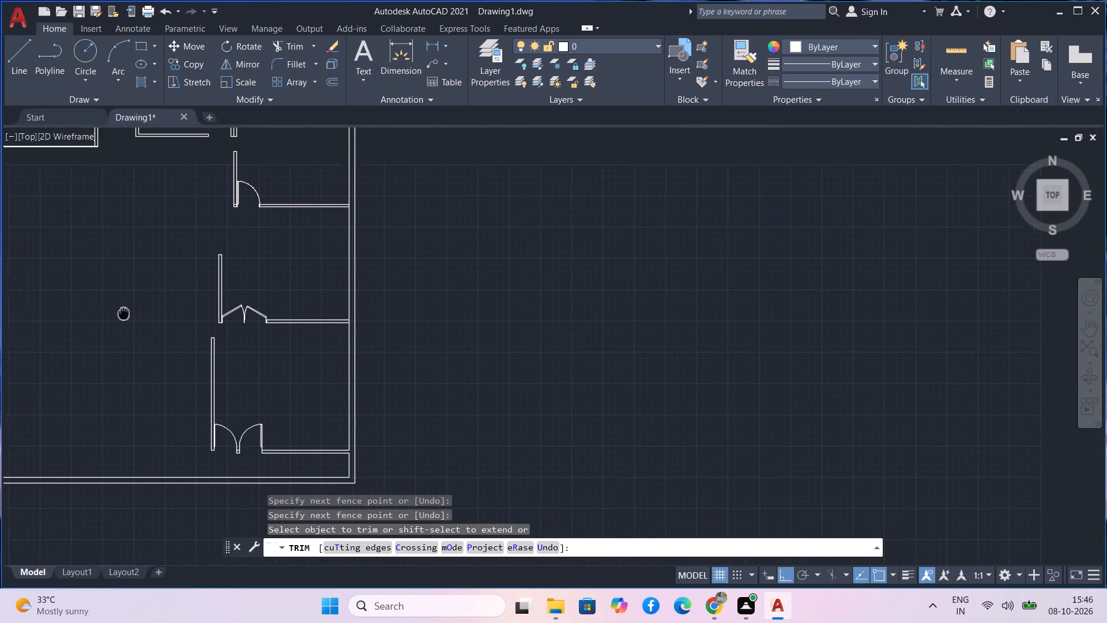
middle_drag(124, 313, 155, 318)
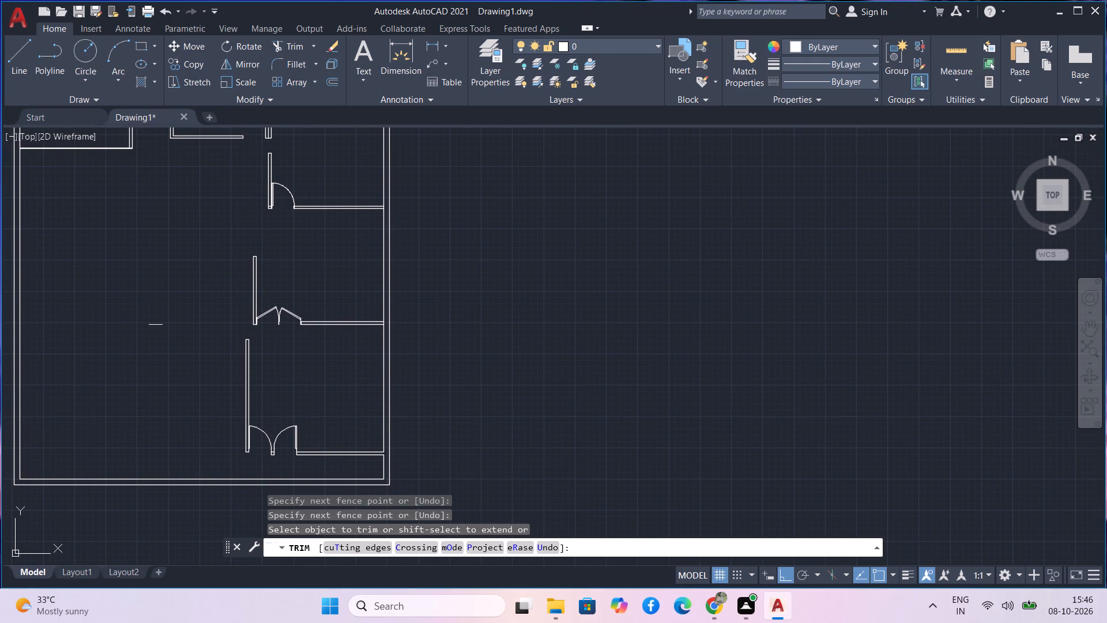
middle_drag(156, 317, 240, 345)
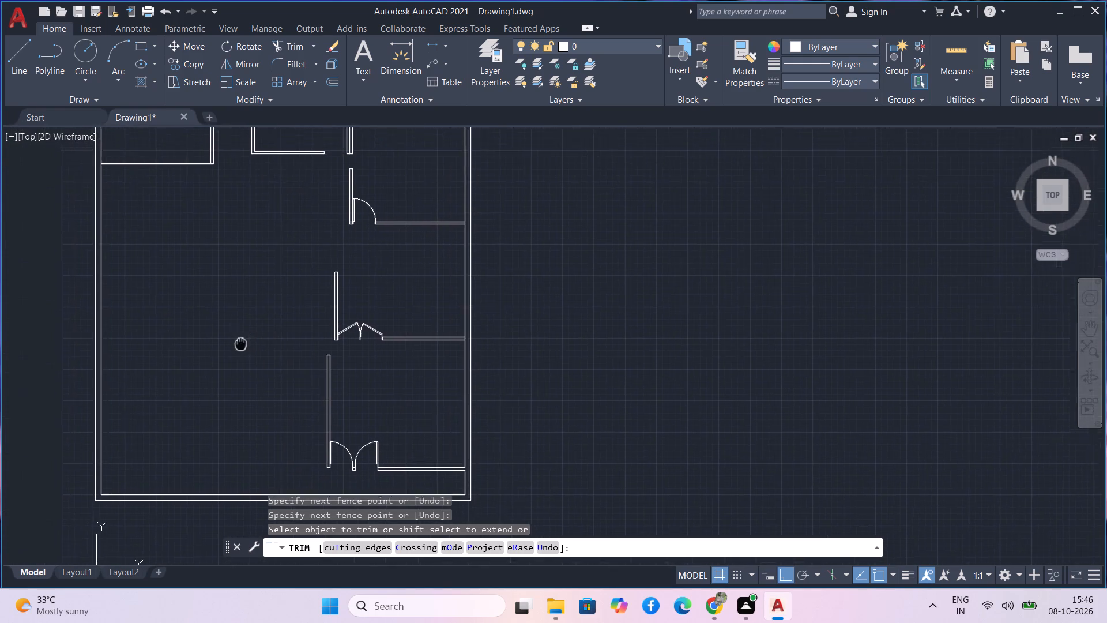
middle_drag(240, 345, 243, 363)
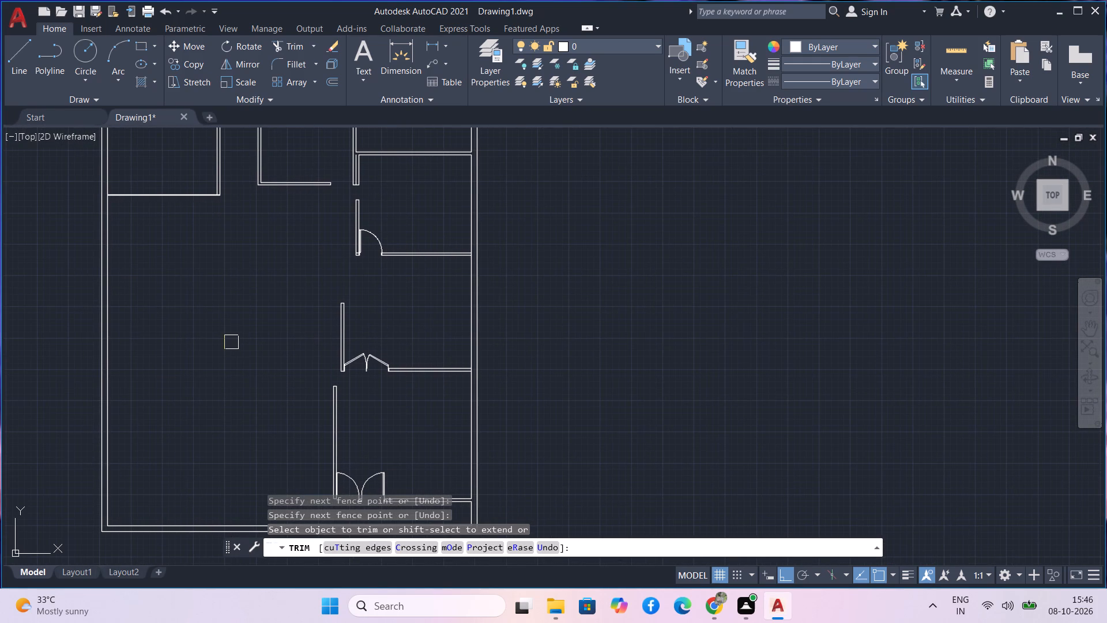
middle_drag(231, 342, 303, 319)
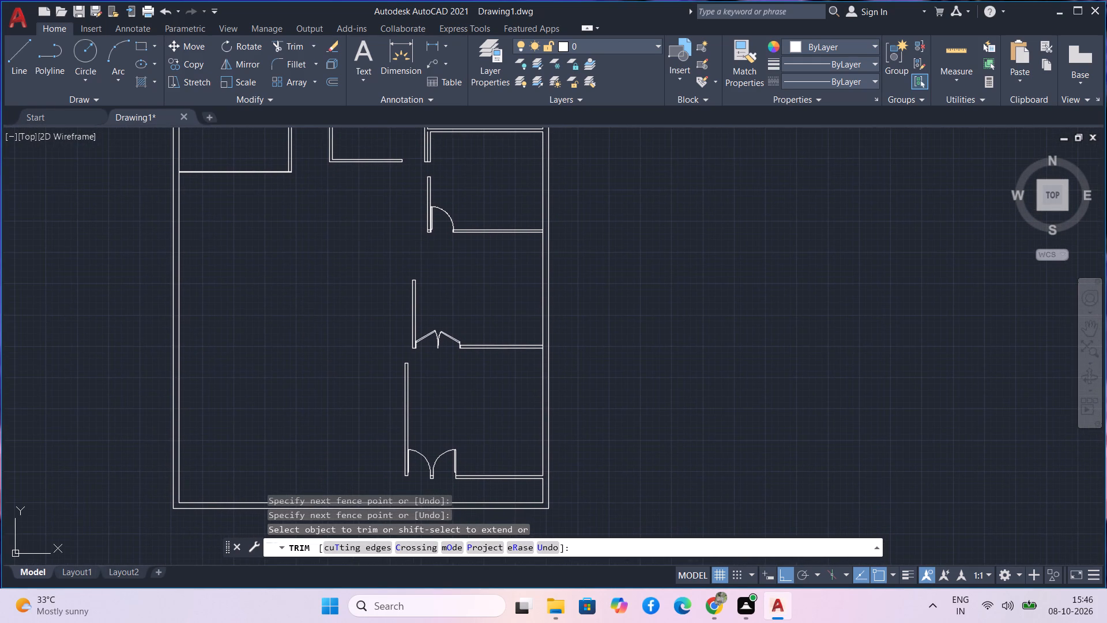
middle_drag(321, 257, 338, 318)
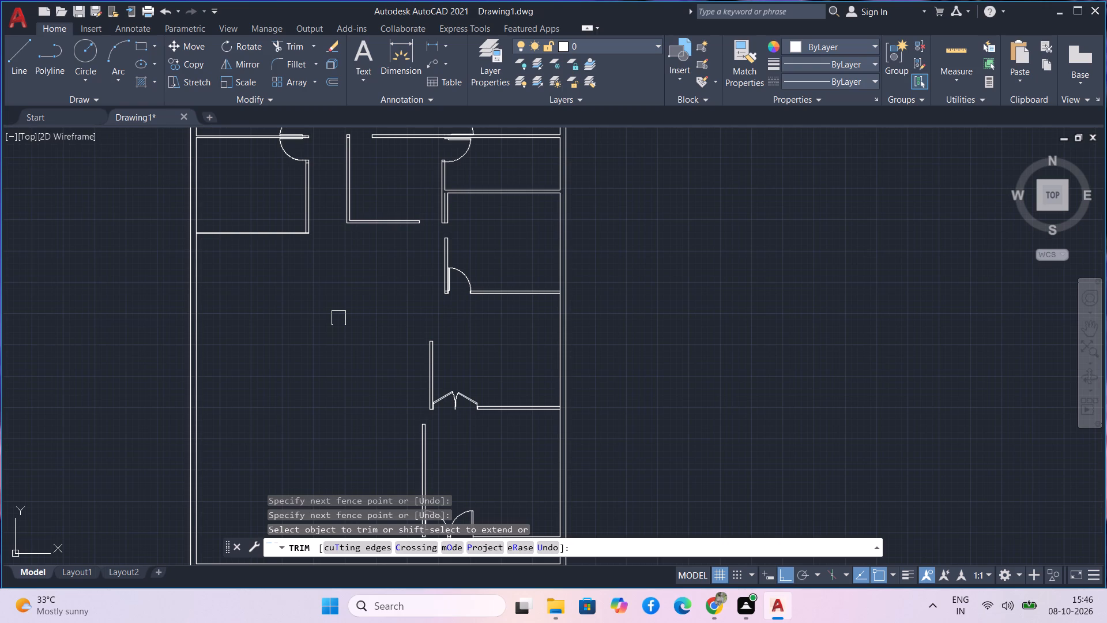
Offset the lower line of the west room's south wall 6' to the south.
key(o)
key(Escape)
text(o)
key(space)
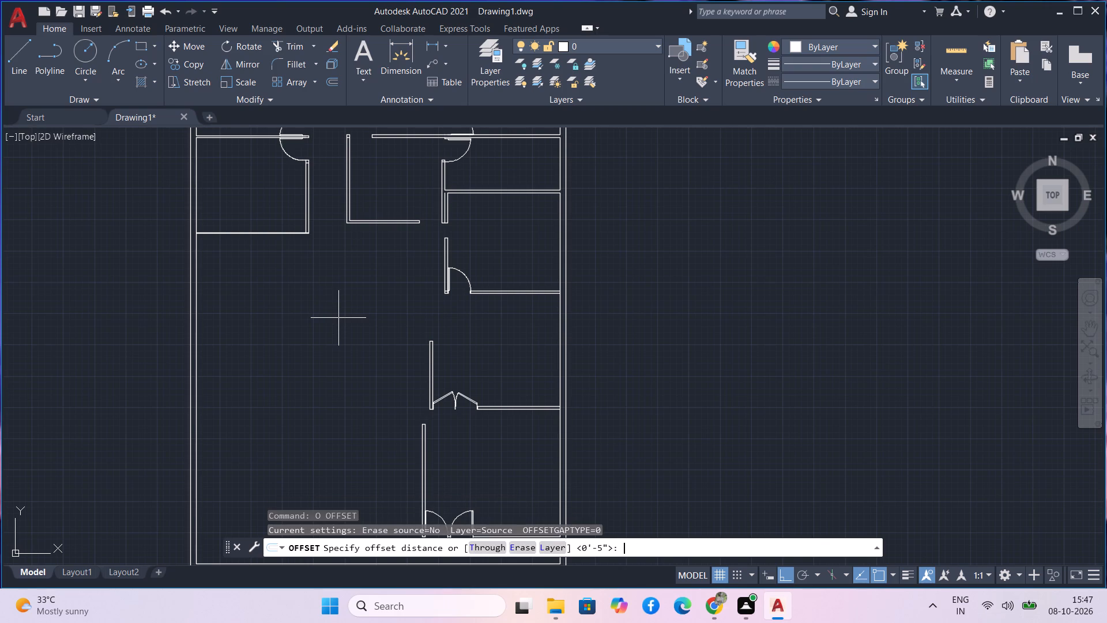
text(6')
key(Return)
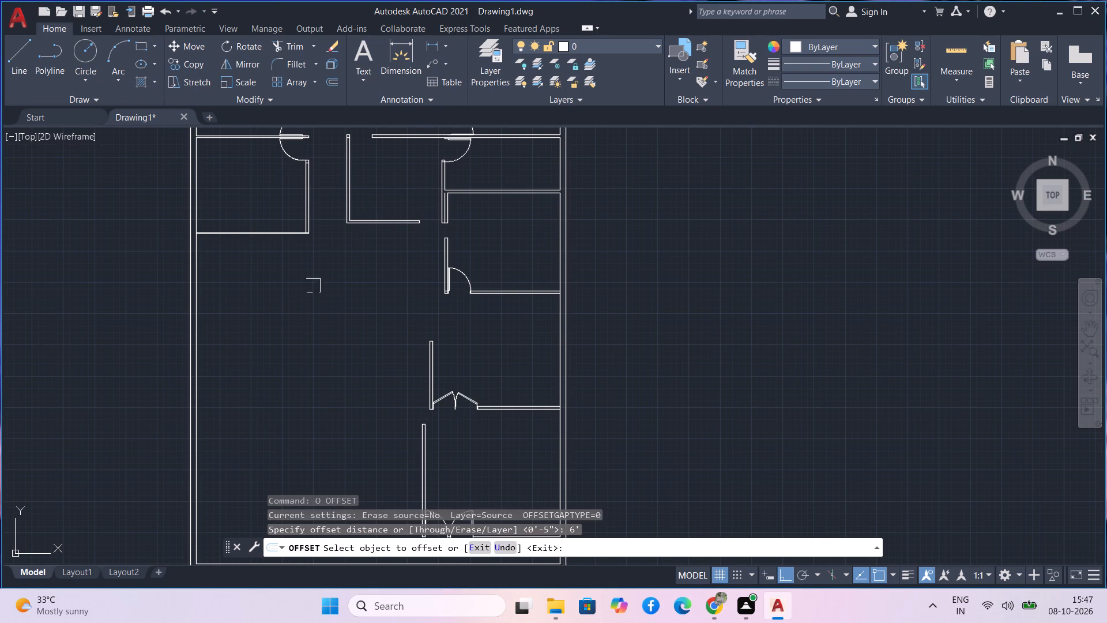
scroll(295, 267, up, 3)
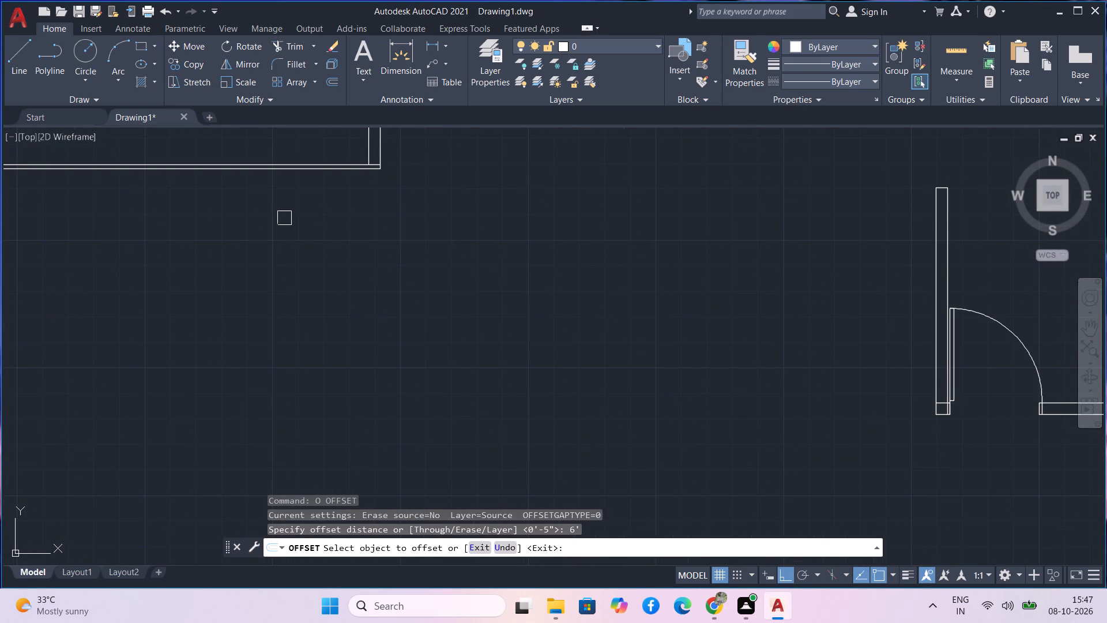
click(296, 174)
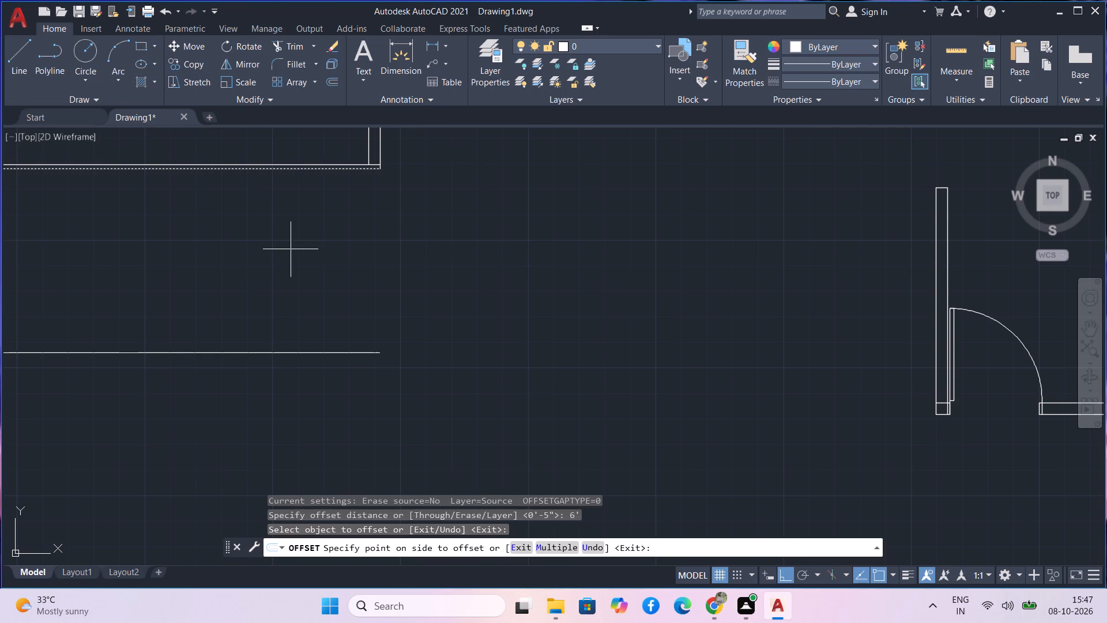
click(291, 249)
scroll(160, 239, down, 2)
middle_drag(176, 251, 208, 267)
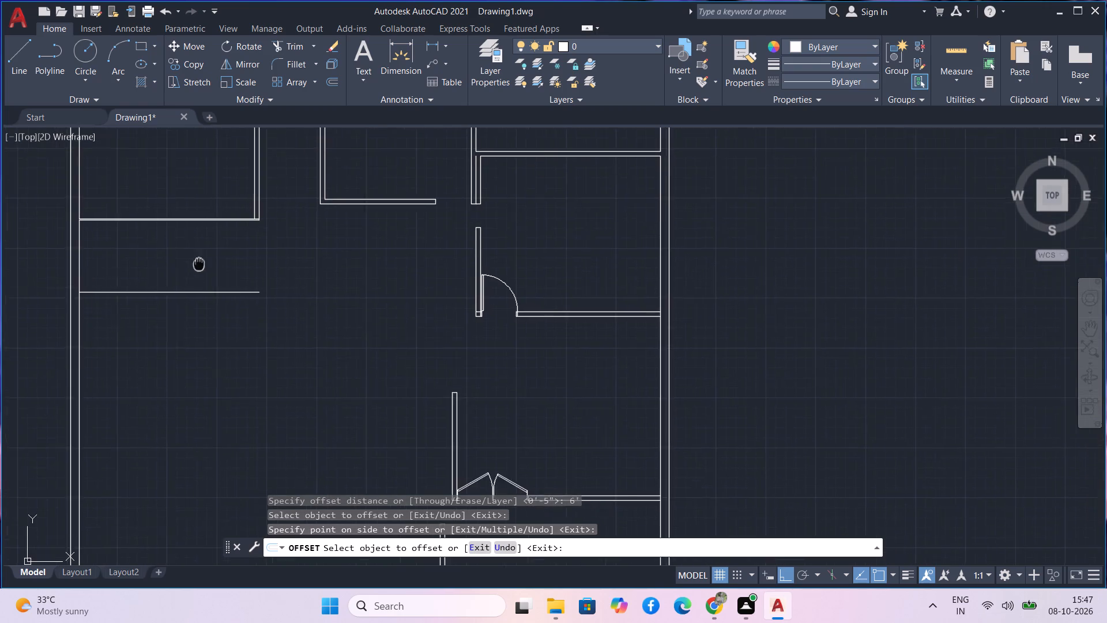
middle_drag(208, 267, 299, 297)
key(Escape)
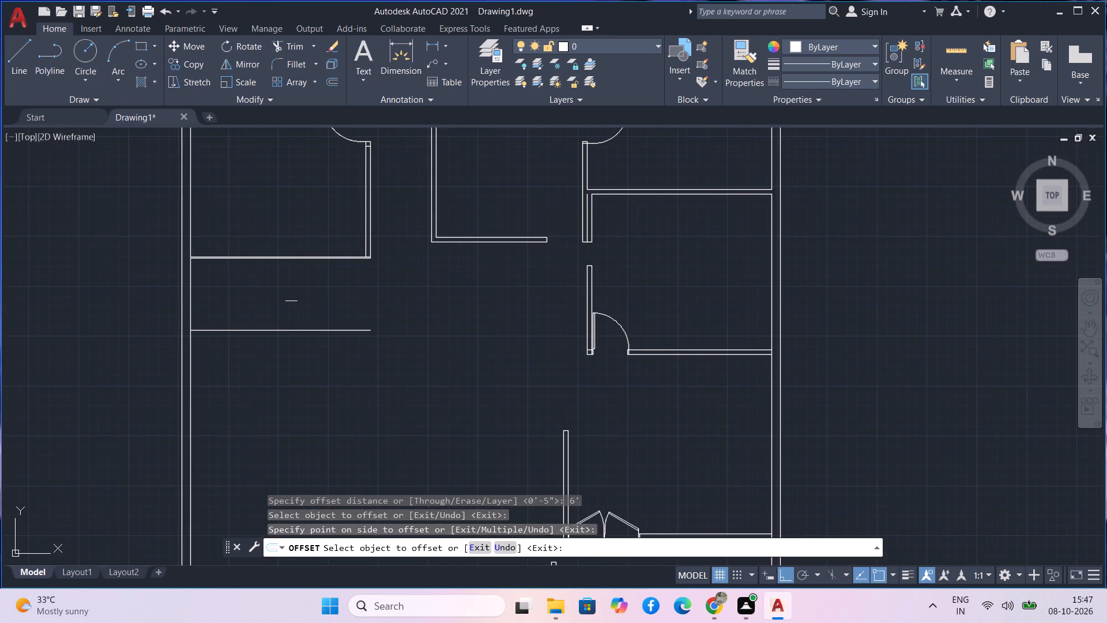
Offset the inner line of the west exterior wall 8' to the east, below the west room.
text(o)
key(space)
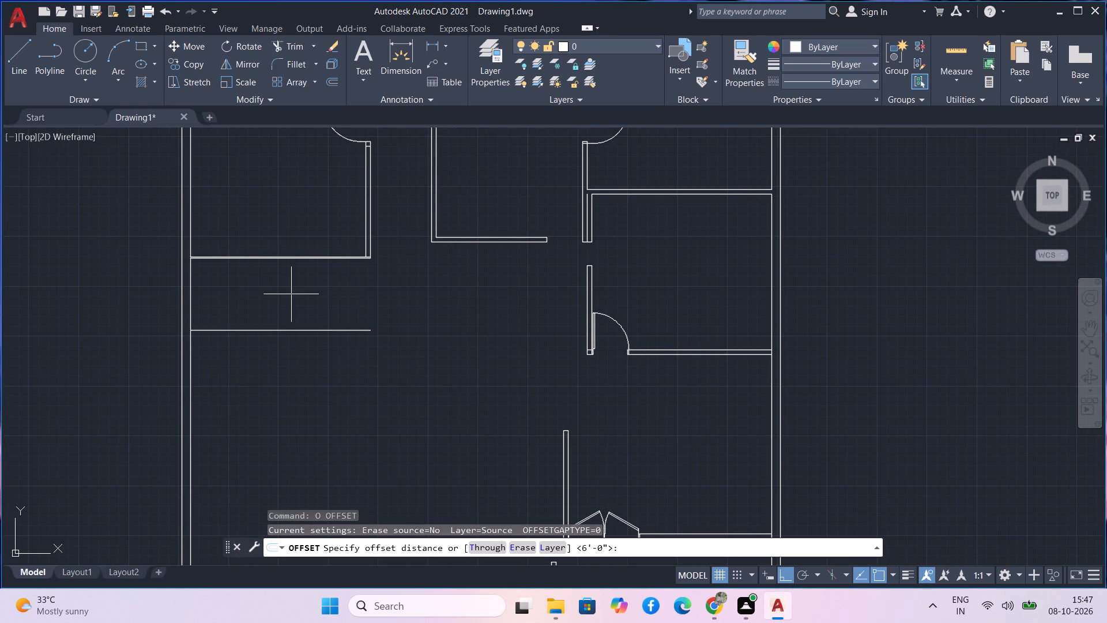
key(8)
key(apostrophe)
key(Return)
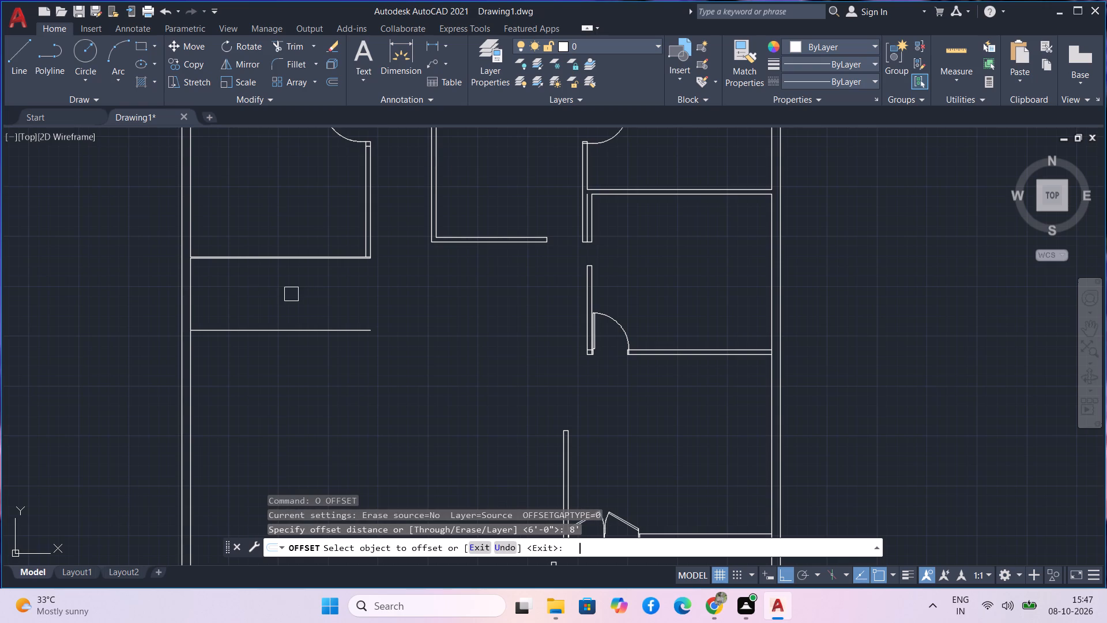
click(189, 299)
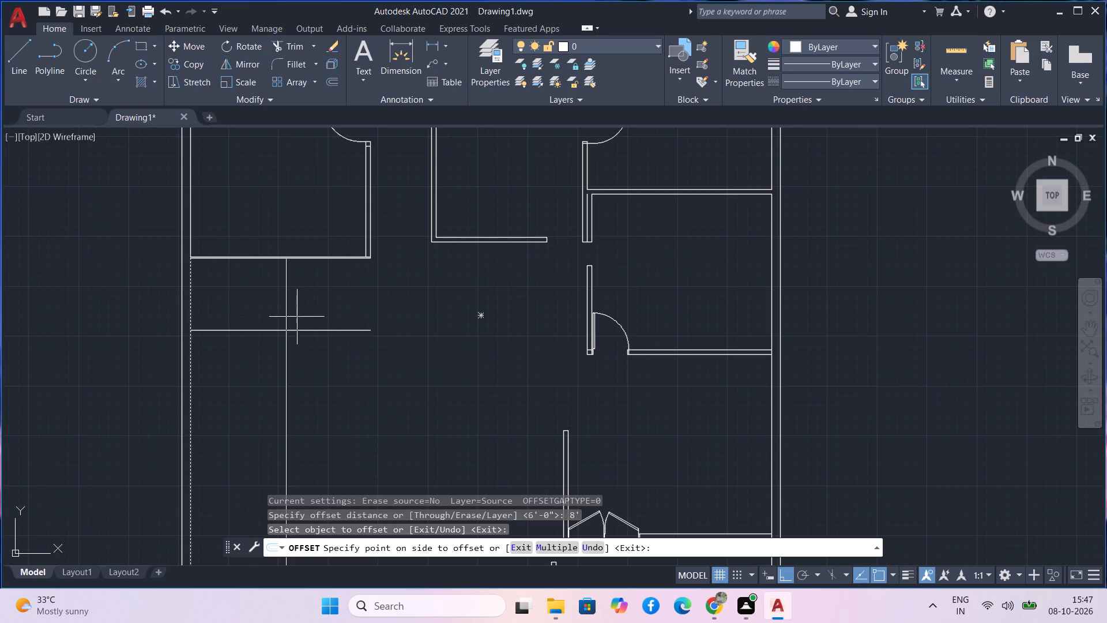
click(362, 320)
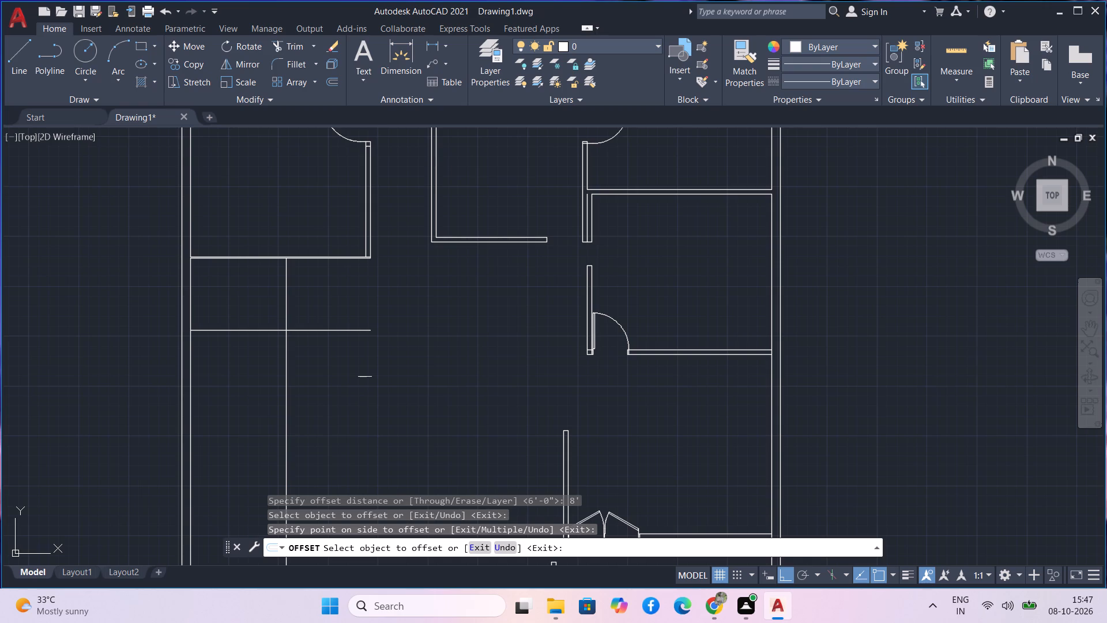
key(Escape)
key(r)
key(Escape)
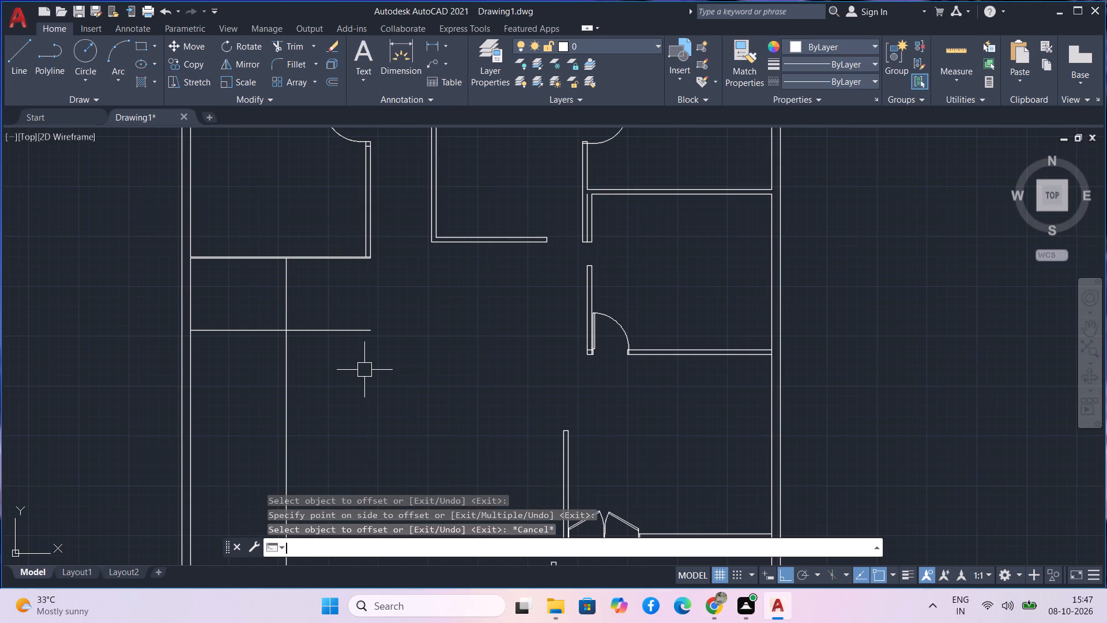
Trim the overshoots of the two new lines so they meet as the southeast corner of a small room below the west room.
text(tr)
key(space)
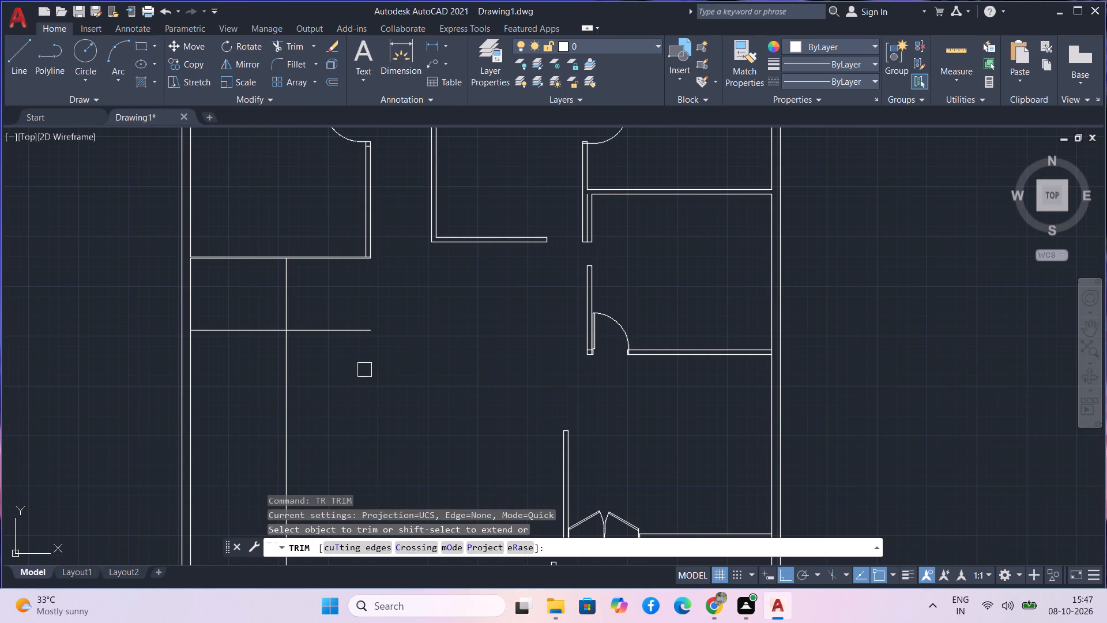
drag(366, 370, 329, 308)
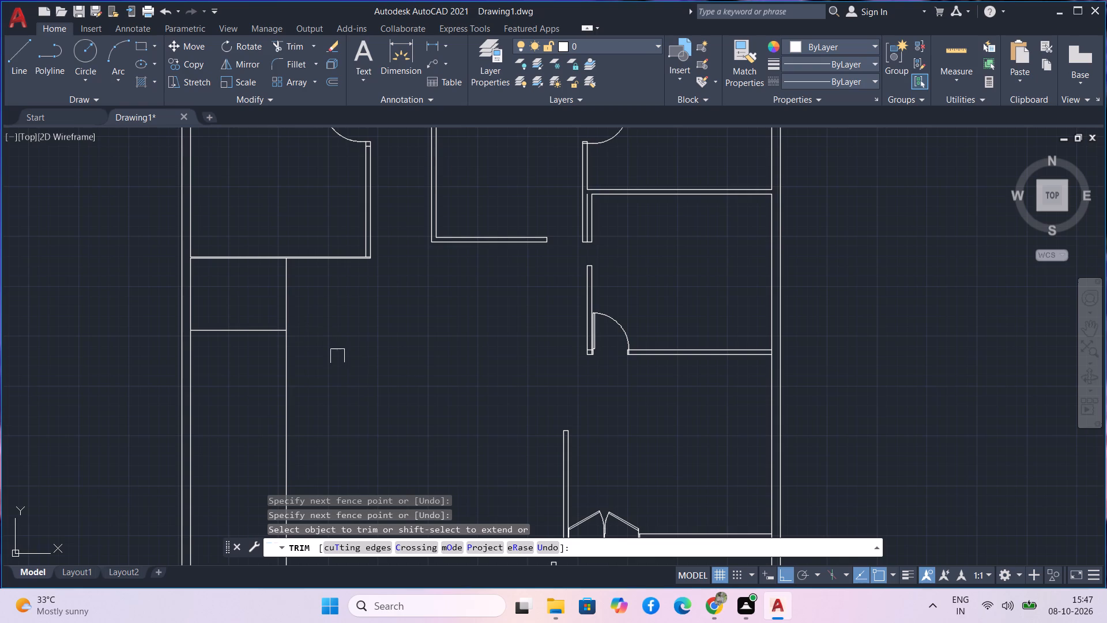
drag(338, 362, 268, 395)
middle_drag(270, 380, 288, 397)
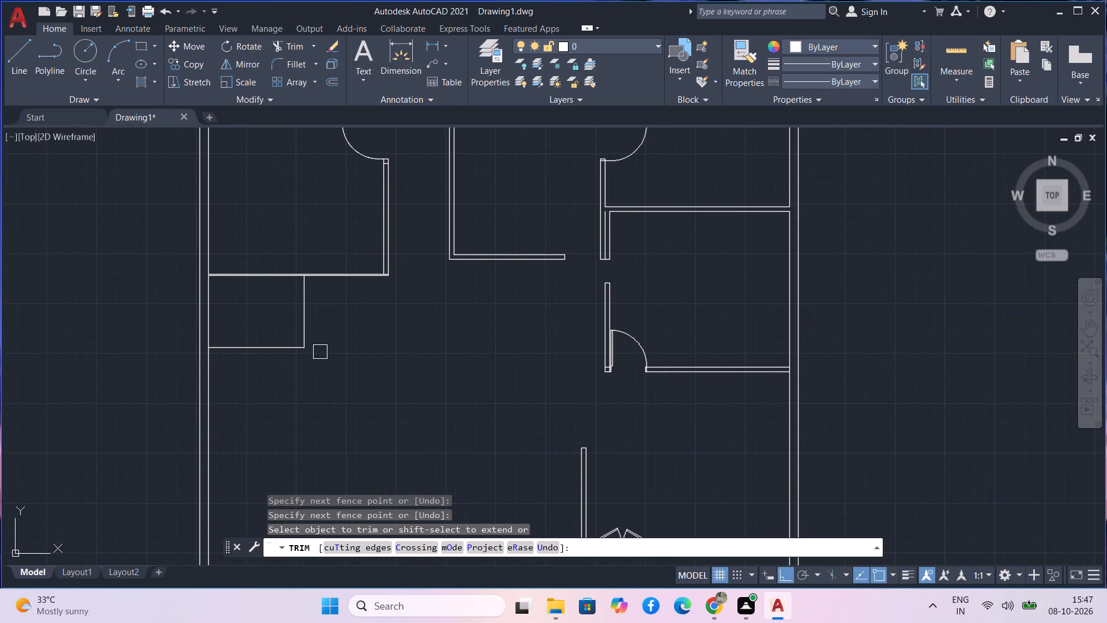
key(Escape)
Offset the small room's east line to the east and its south line to the south by 4.5 to give the walls thickness.
text(o)
key(space)
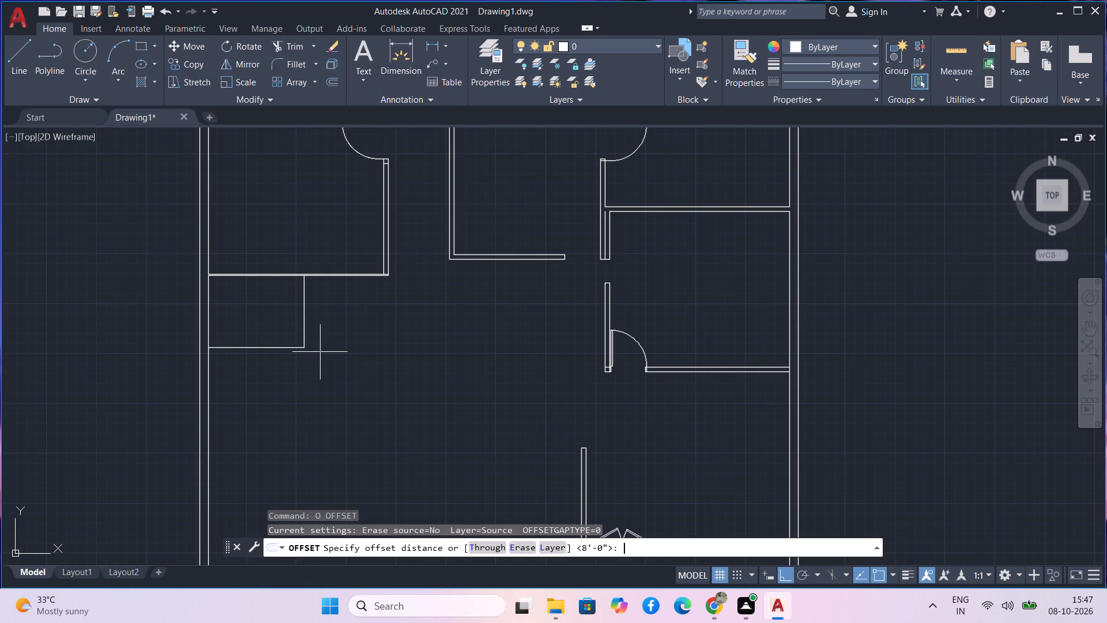
text(4.5)
key(Return)
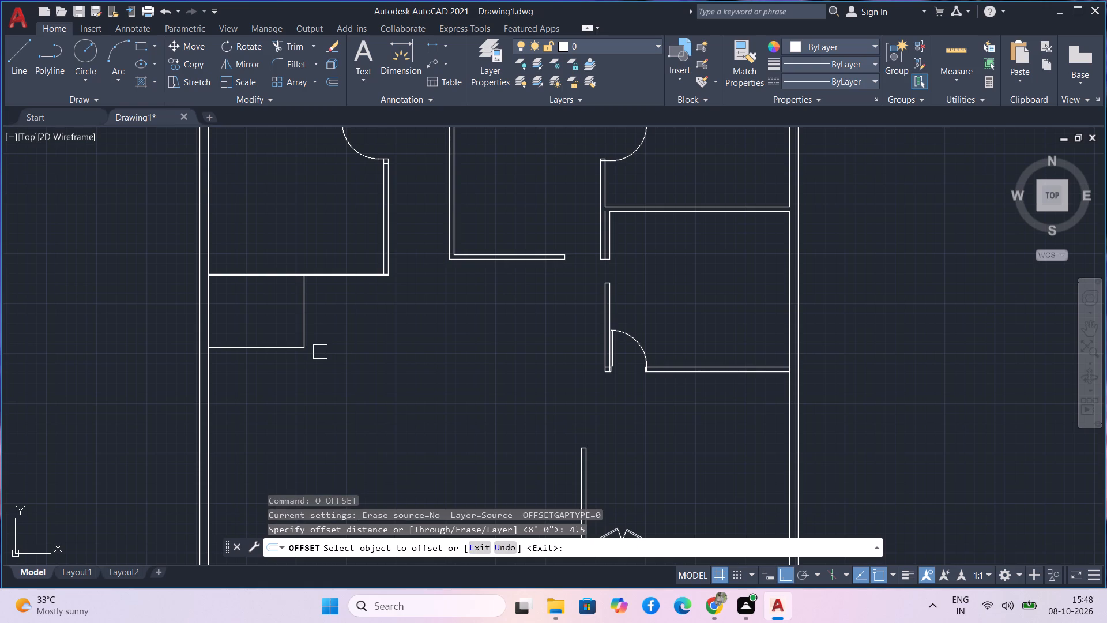
click(310, 318)
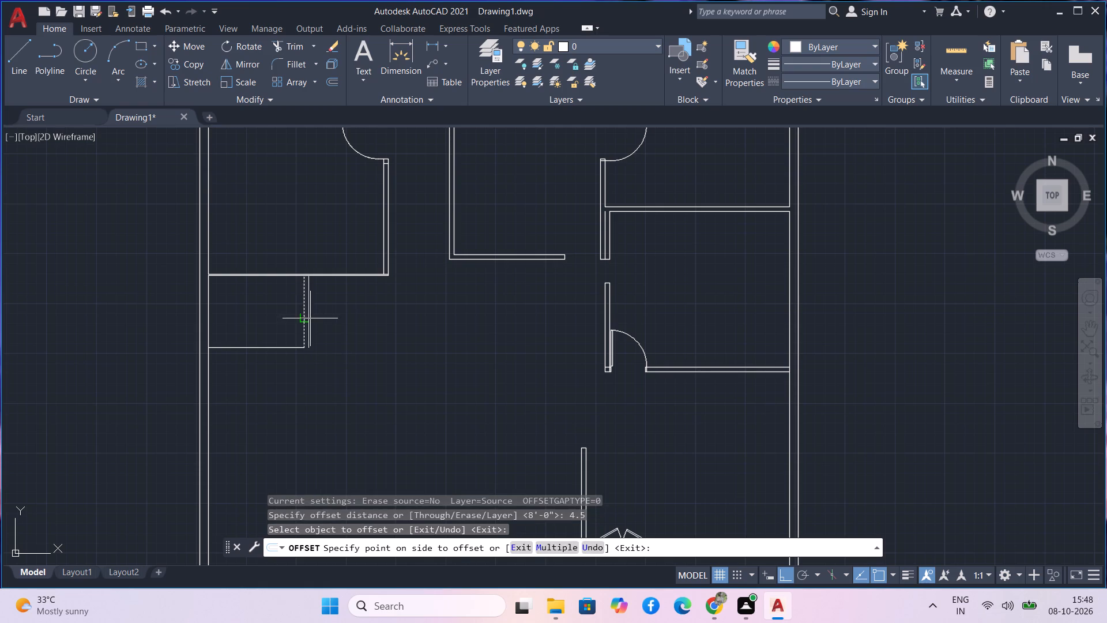
click(327, 322)
click(271, 346)
click(272, 373)
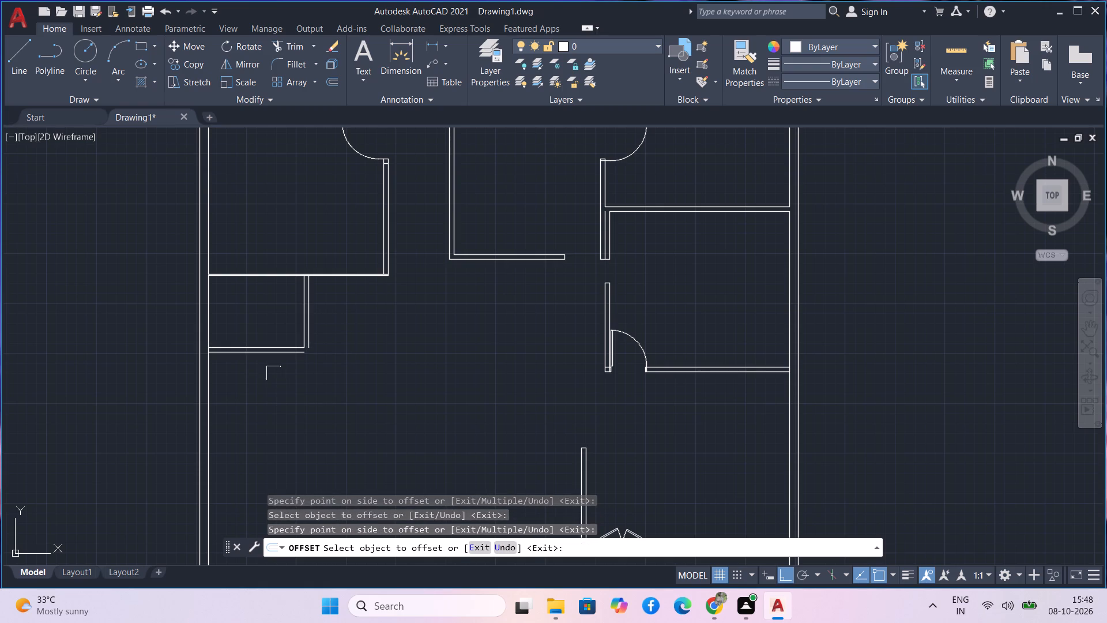
key(Escape)
Fillet the outer east and south wall lines of the small room with zero radius into a sharp corner.
text(f)
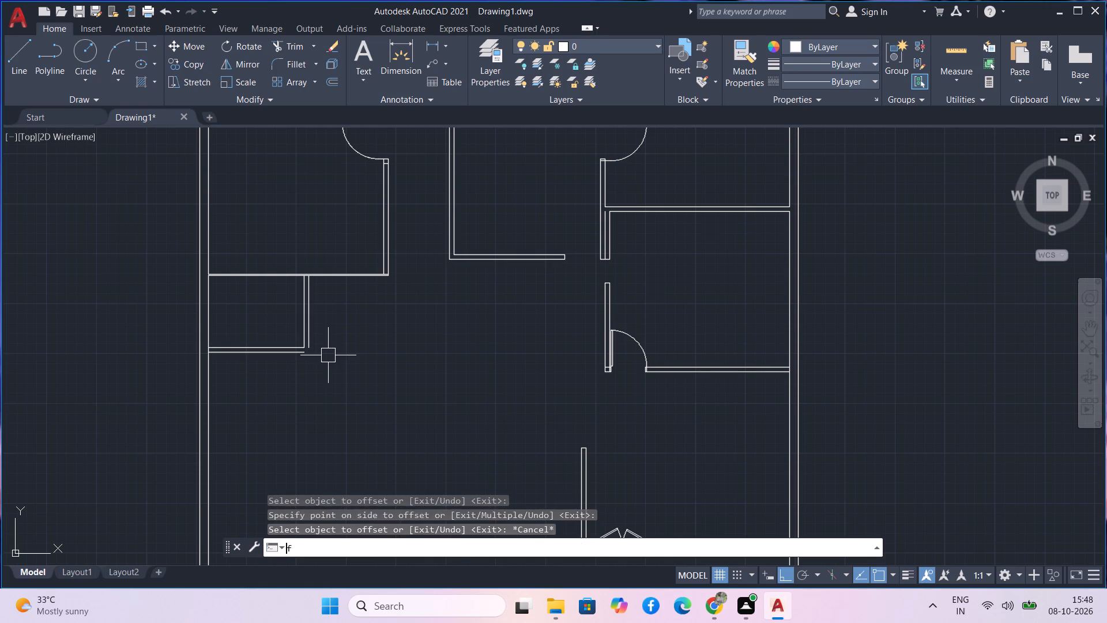
key(space)
scroll(319, 332, up, 2)
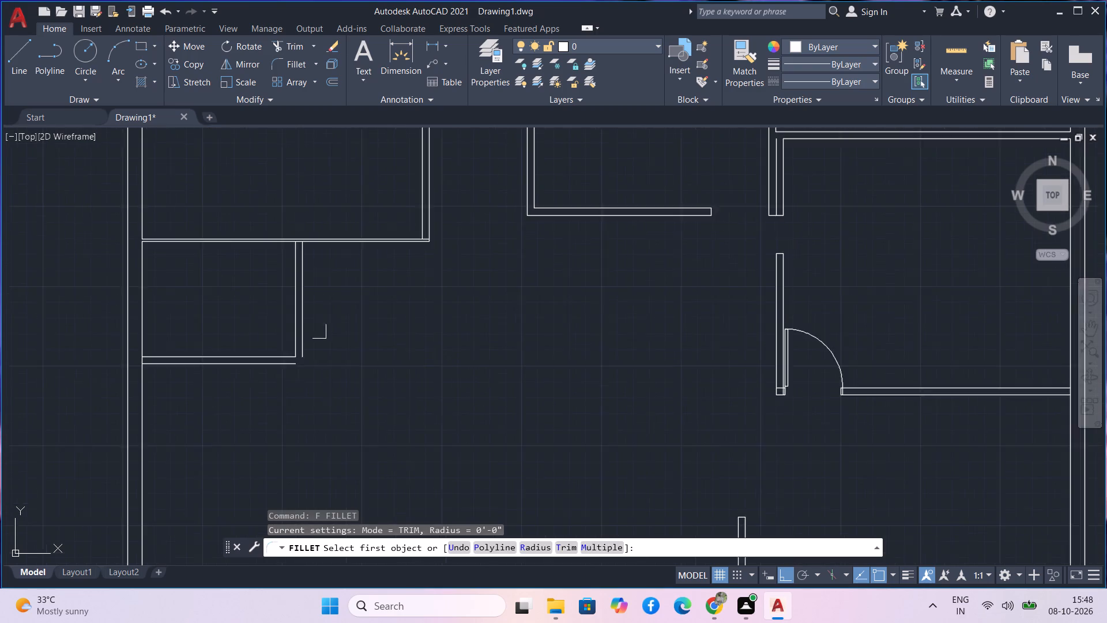
click(296, 351)
click(272, 380)
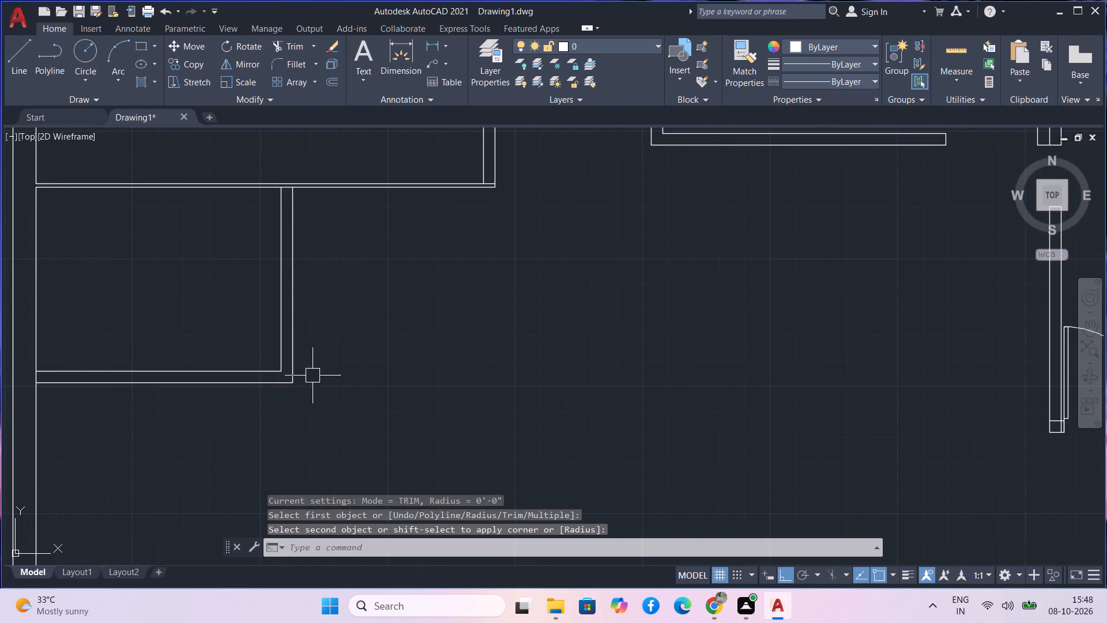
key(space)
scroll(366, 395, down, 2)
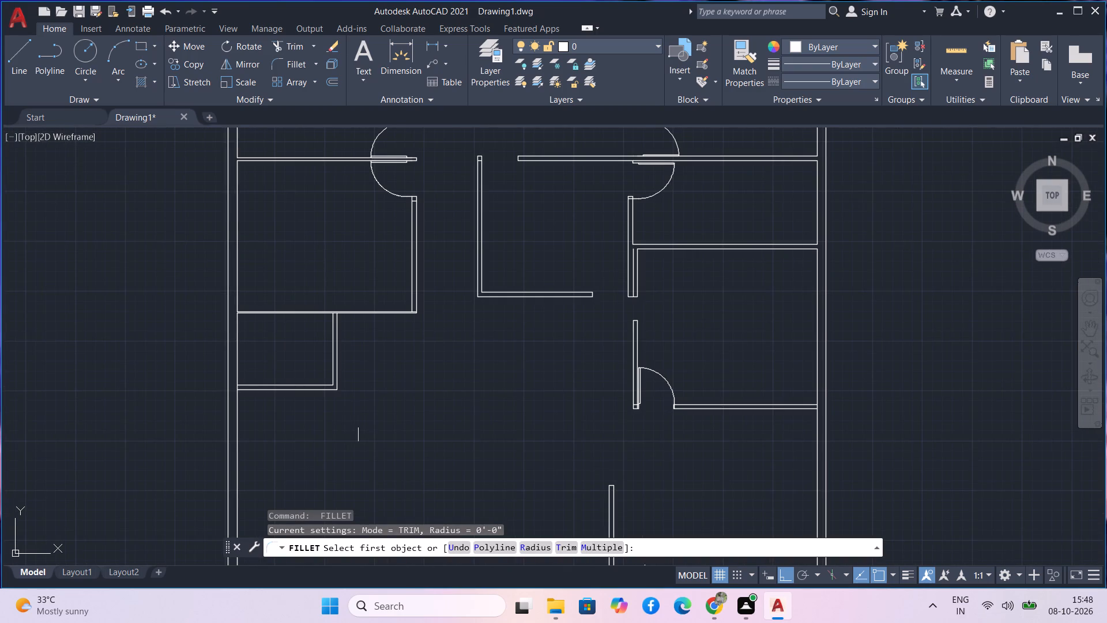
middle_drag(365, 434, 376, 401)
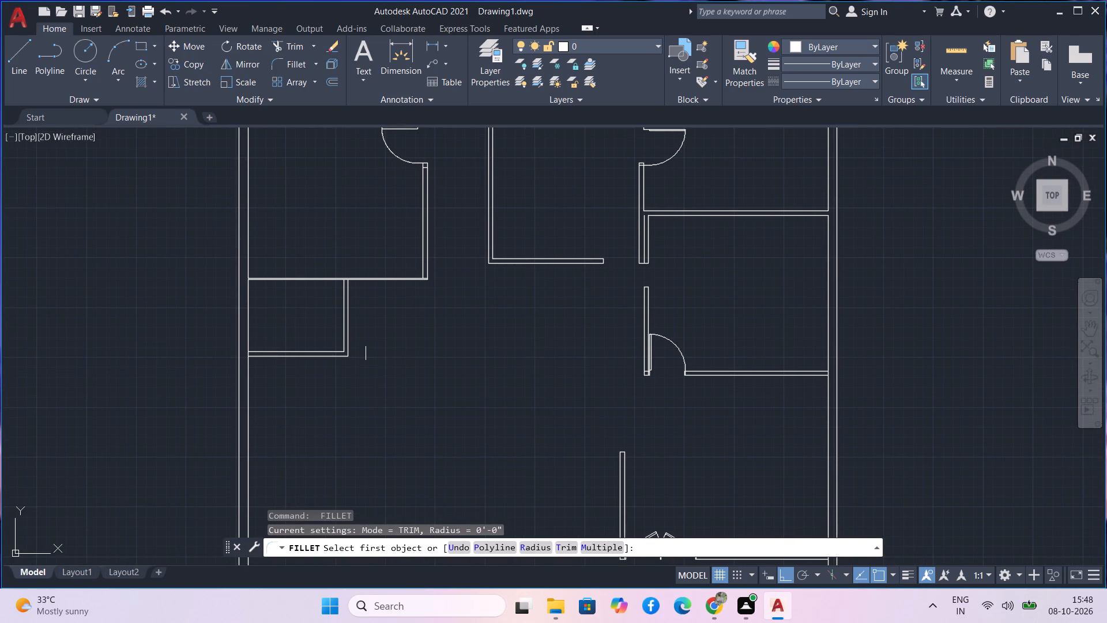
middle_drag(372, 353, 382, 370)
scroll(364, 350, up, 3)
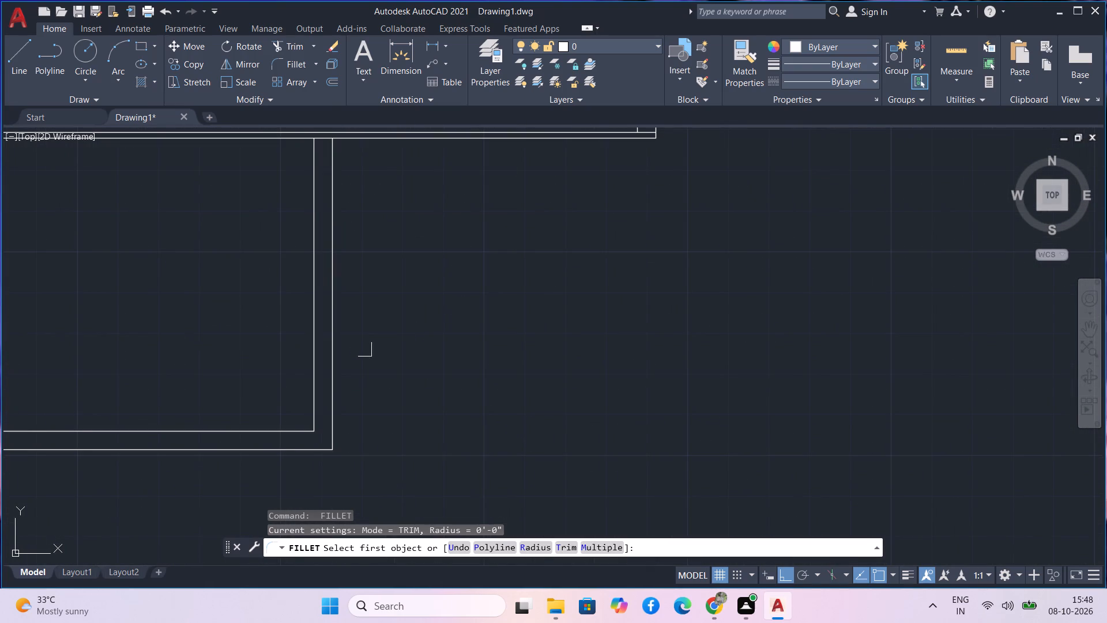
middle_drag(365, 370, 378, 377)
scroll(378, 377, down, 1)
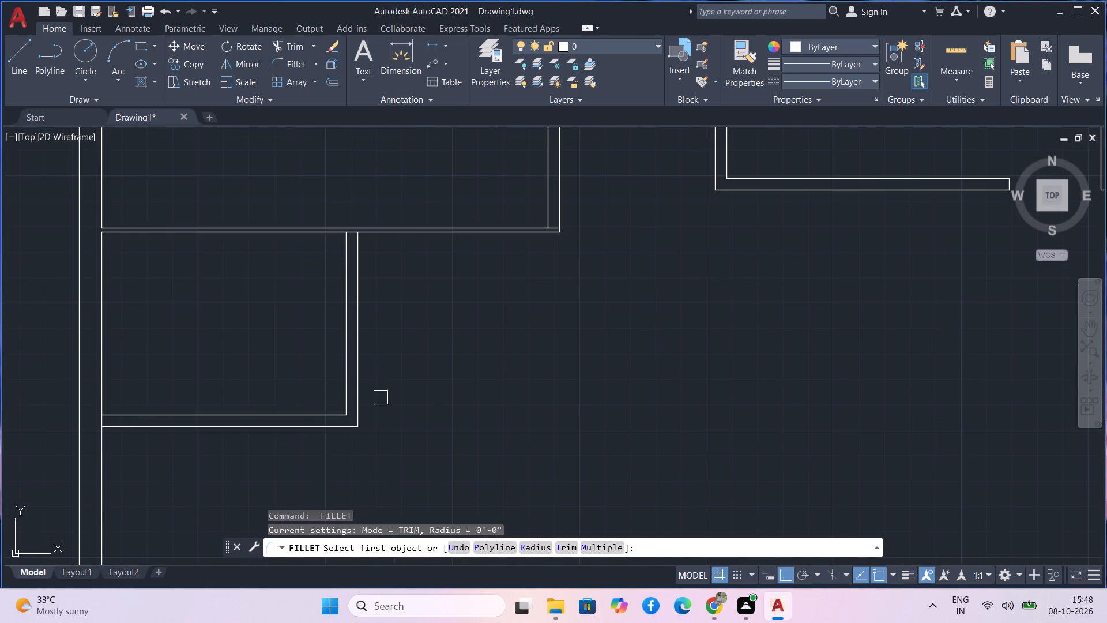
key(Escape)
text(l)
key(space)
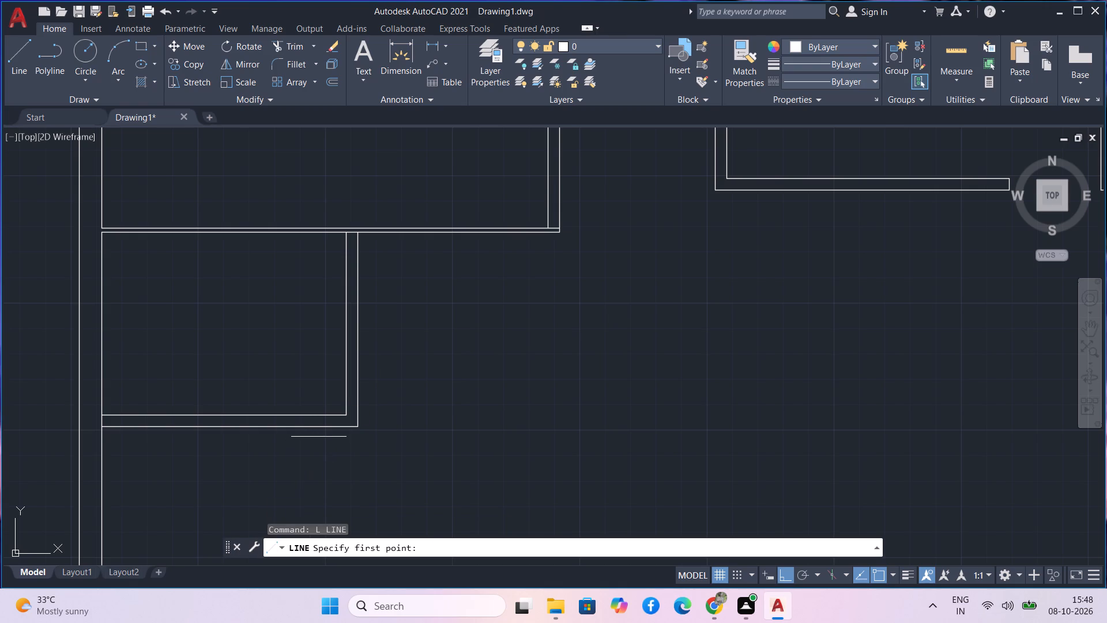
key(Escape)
Extend the inner line of the small room's east wall down to the outer line of its south wall.
text(ex)
key(space)
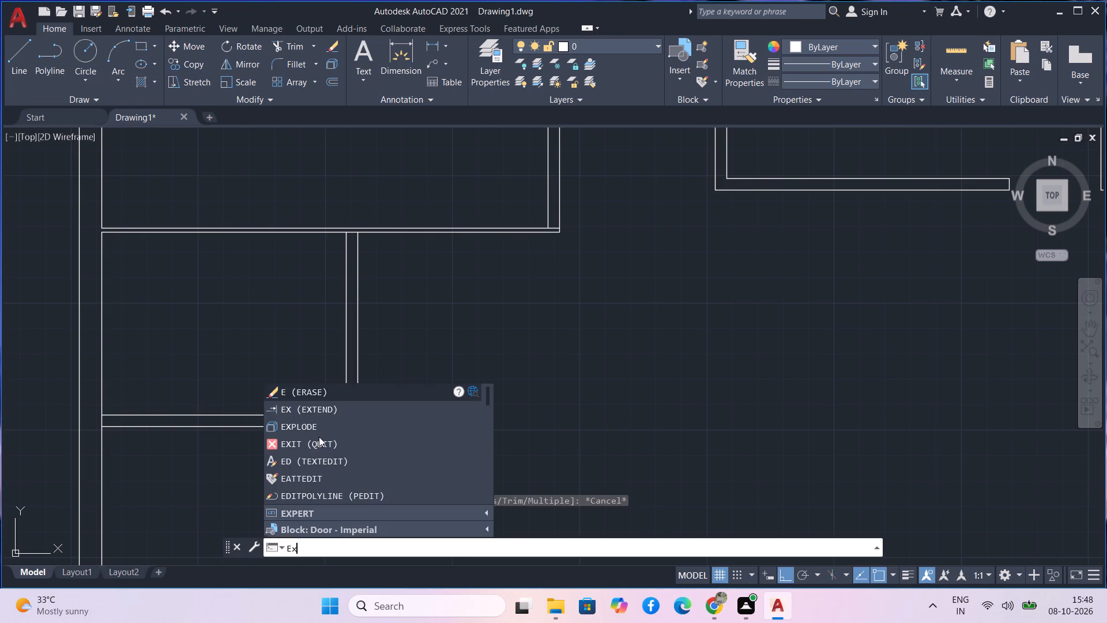
scroll(327, 433, up, 3)
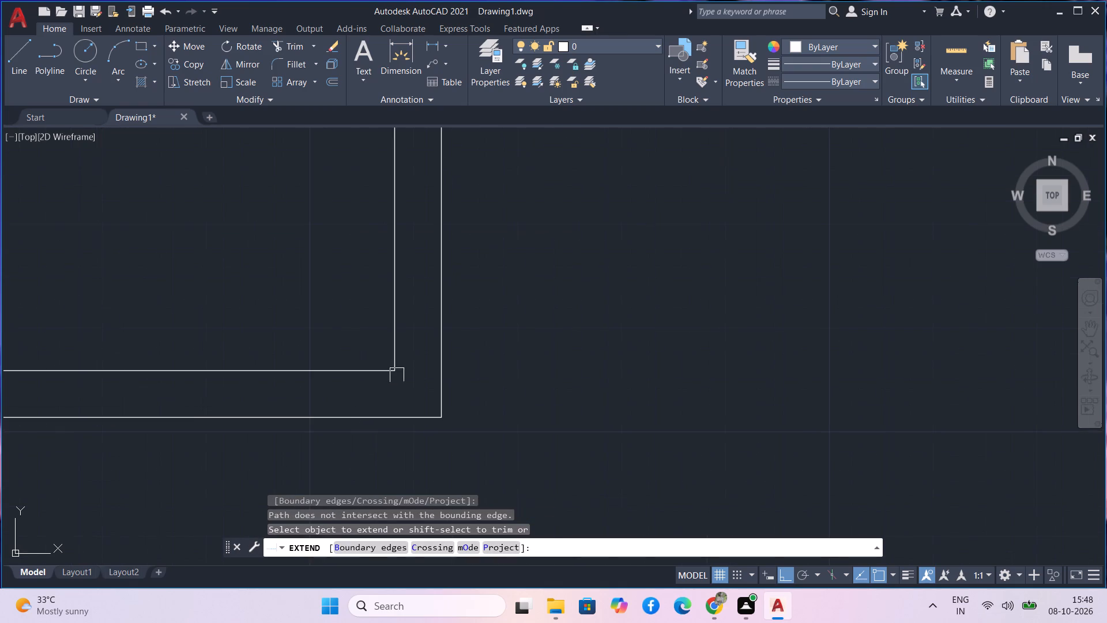
click(400, 370)
key(Escape)
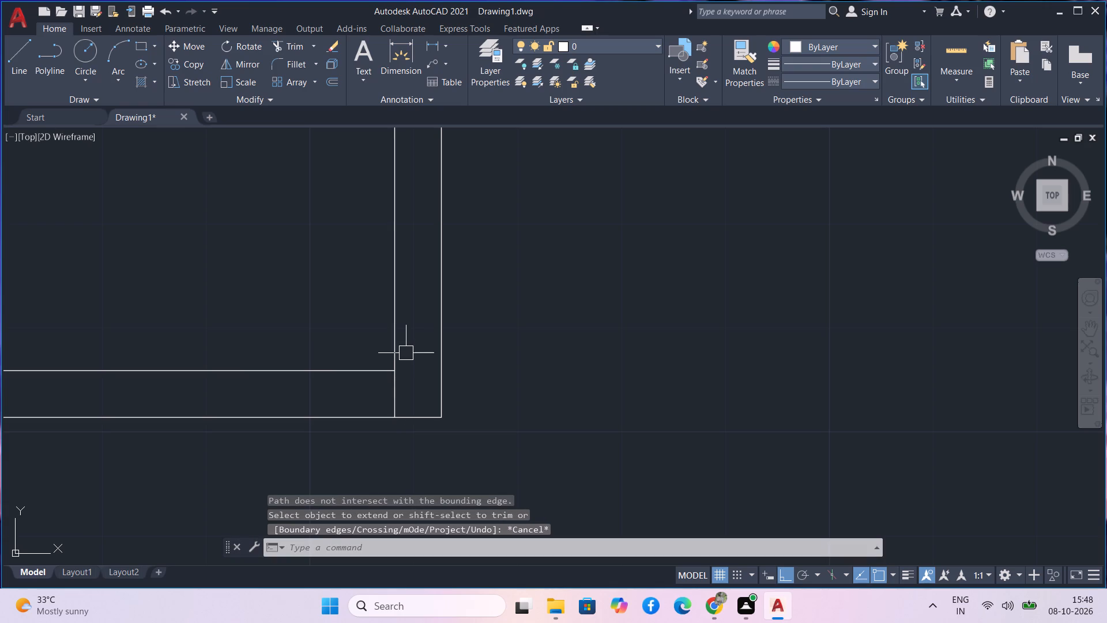
Offset the inner line of the small room's east wall 2" to the west.
text(o)
key(space)
key(3)
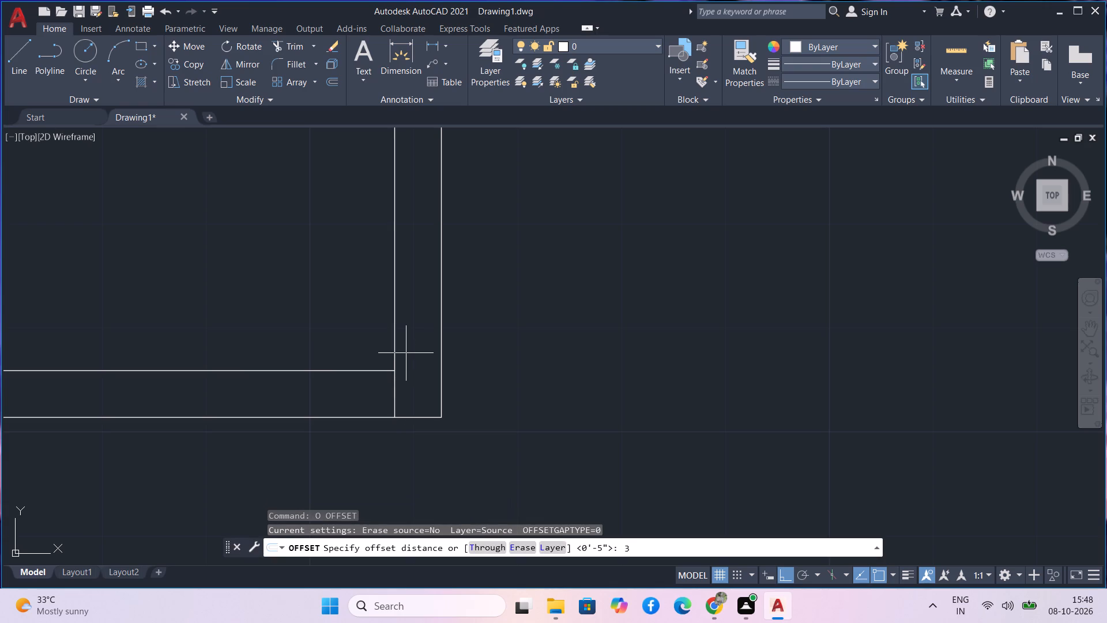
key(BackSpace)
key(2)
key(shift+quotedbl)
key(Return)
click(392, 340)
click(378, 333)
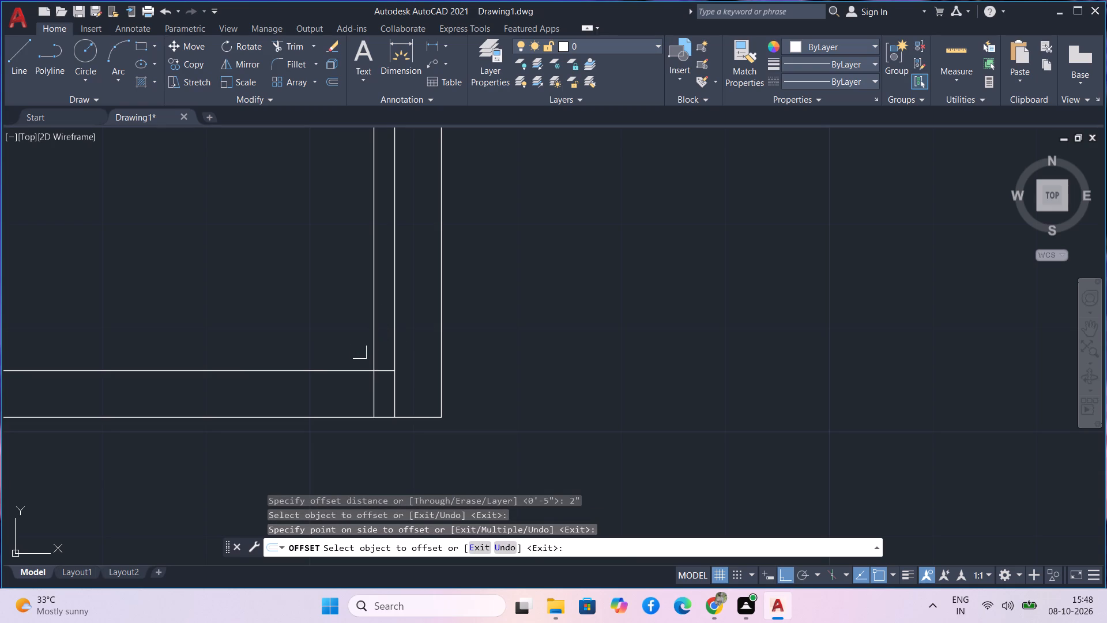
key(Escape)
Offset the 2" offset line 3' further west across the small room.
text(o)
key(space)
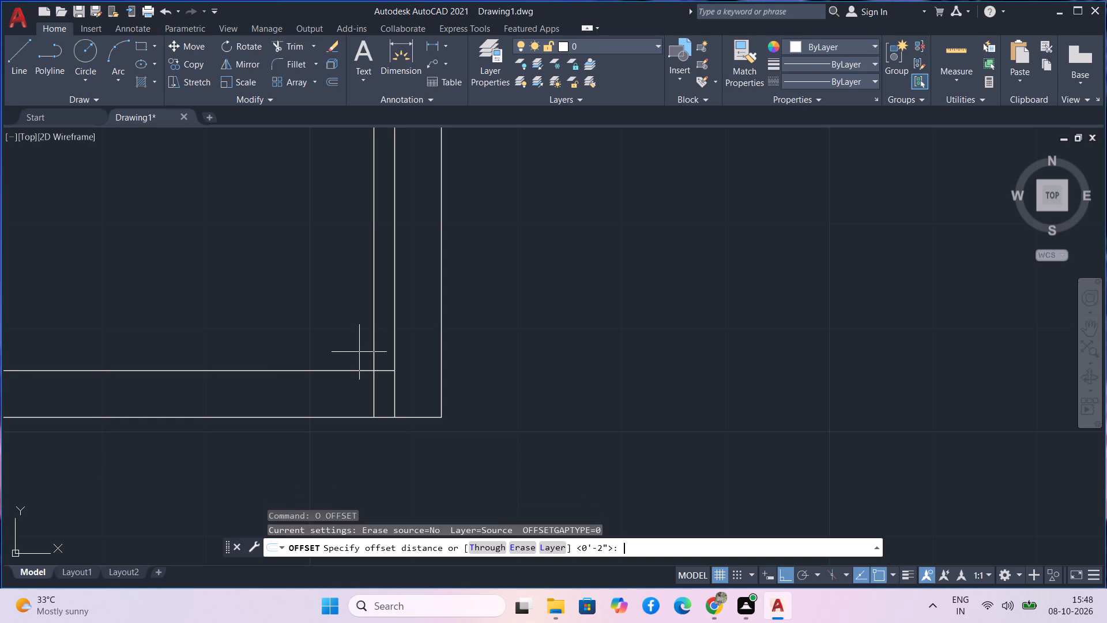
text(3')
key(Return)
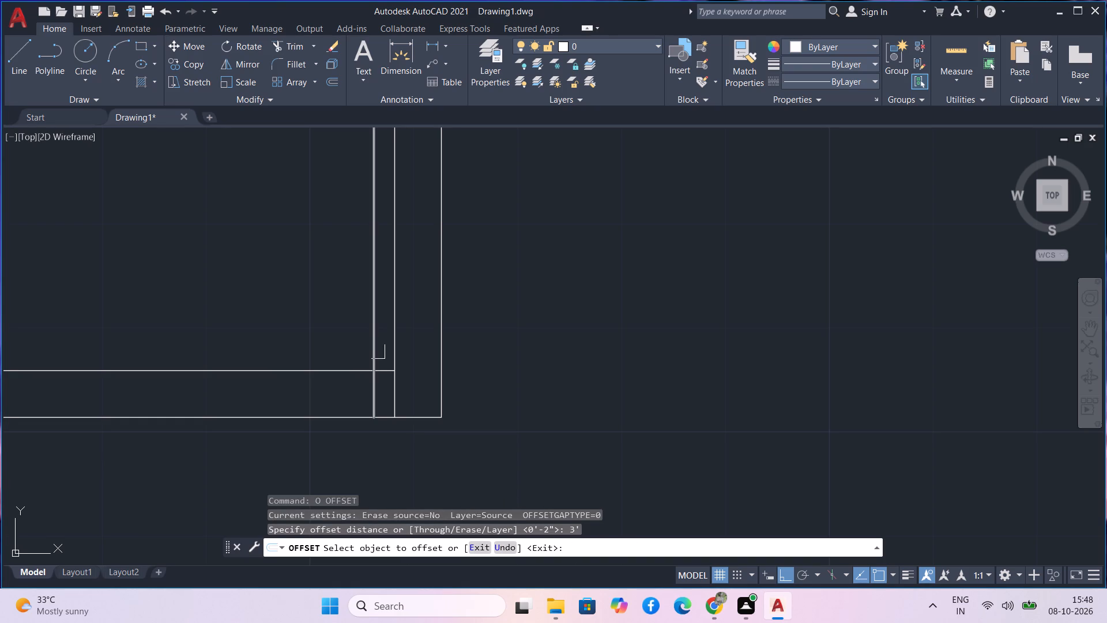
click(378, 352)
click(296, 330)
scroll(296, 330, down, 2)
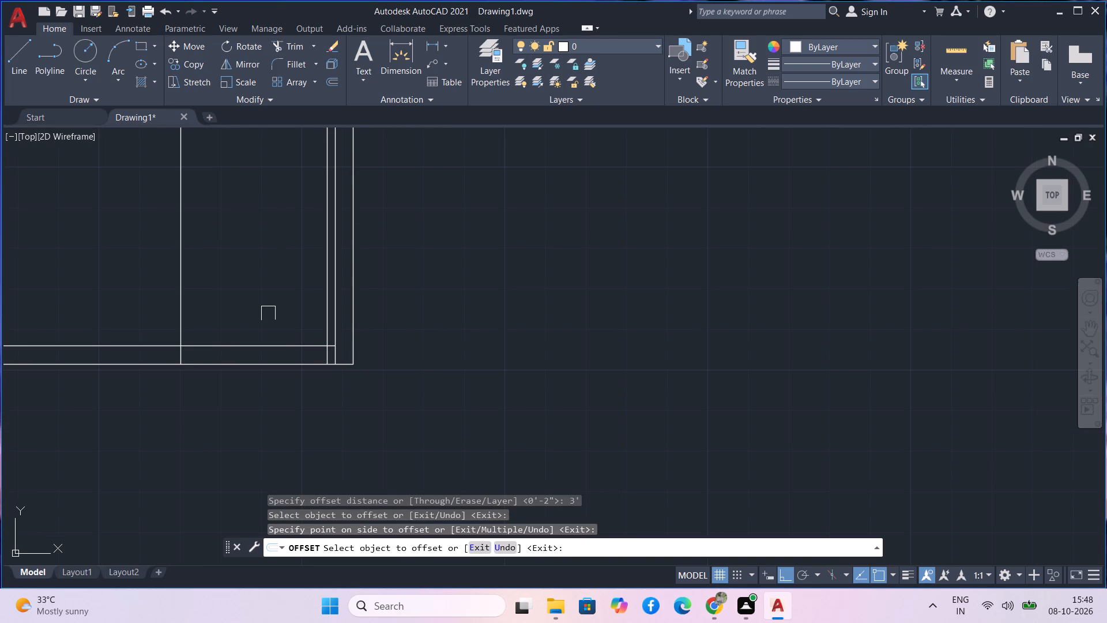
middle_drag(268, 313, 304, 354)
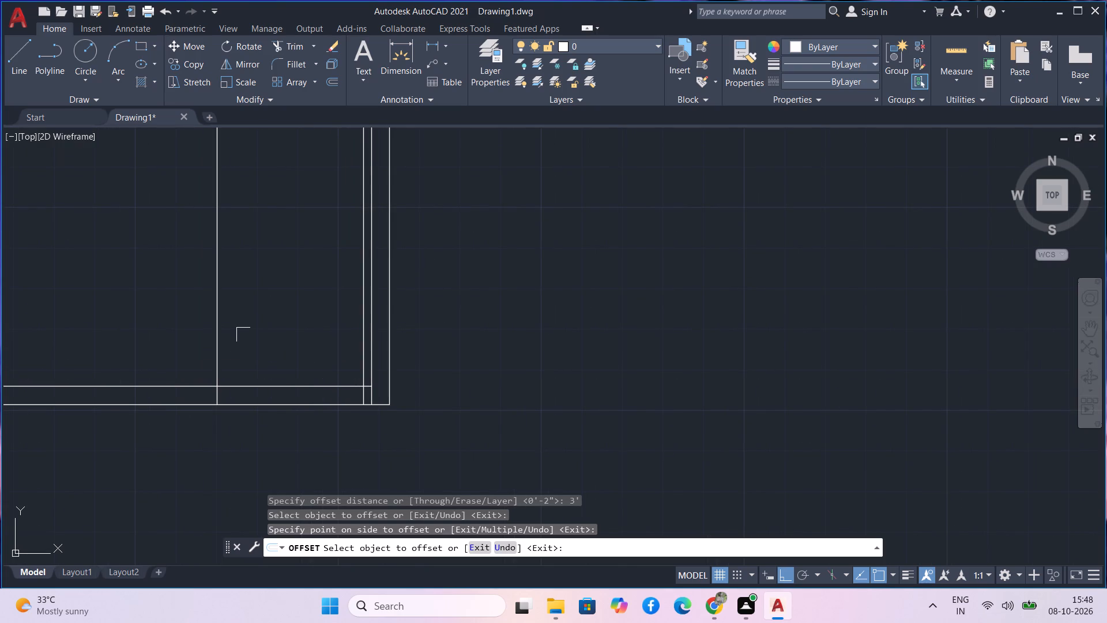
key(Escape)
Offset the 3' offset line 4.5 further west inside the small room.
text(o)
key(space)
text(4.5)
key(Return)
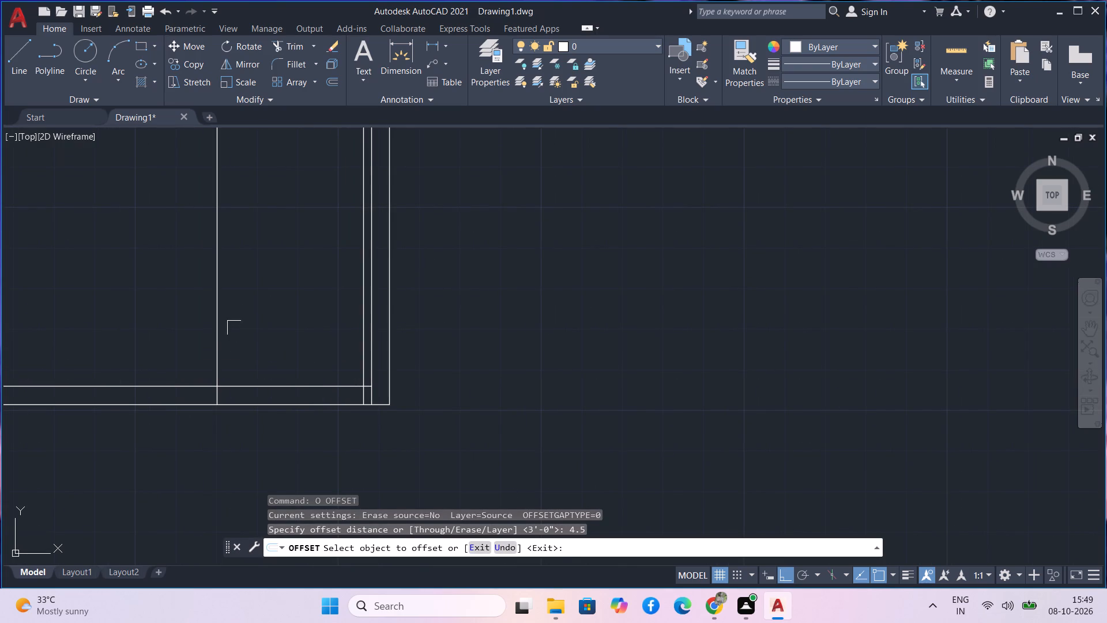
click(222, 340)
click(188, 344)
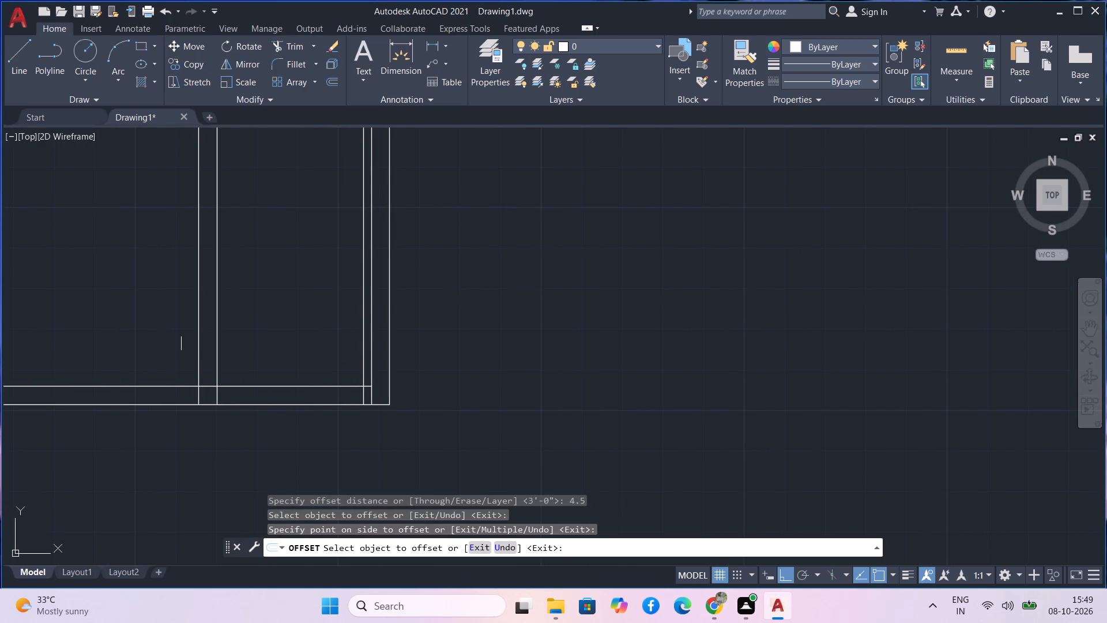
scroll(188, 343, down, 2)
middle_drag(229, 339, 231, 358)
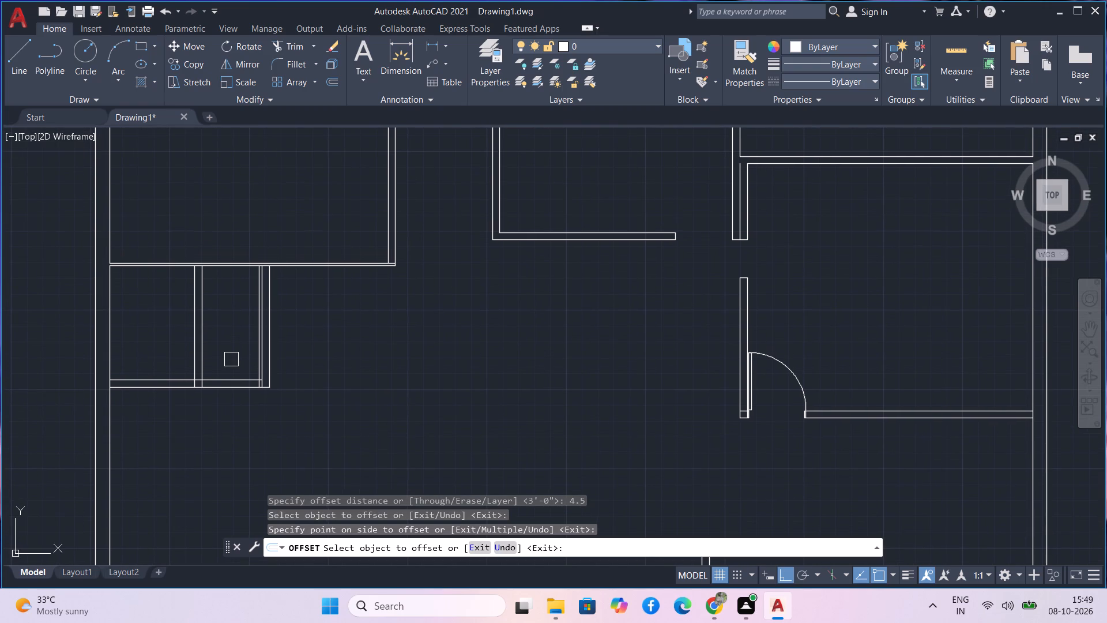
Trim the small room's south wall between the opening lines and cut the two opening lines back to jambs within the wall.
key(Escape)
text(tr)
key(space)
drag(231, 359, 235, 407)
drag(235, 405, 228, 340)
scroll(241, 368, up, 2)
click(283, 362)
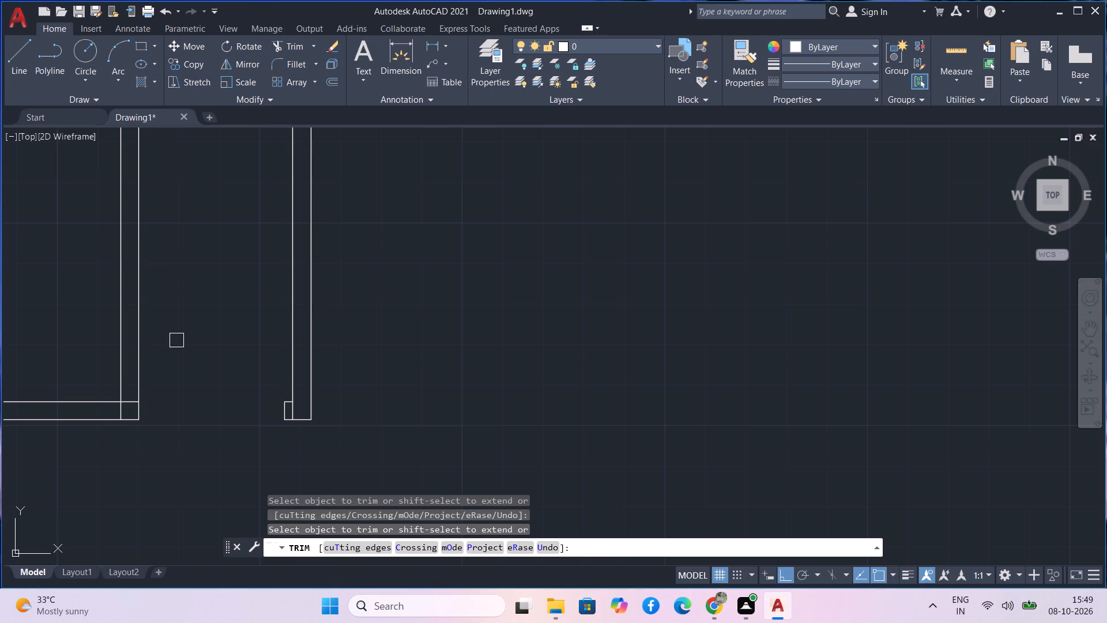
click(142, 347)
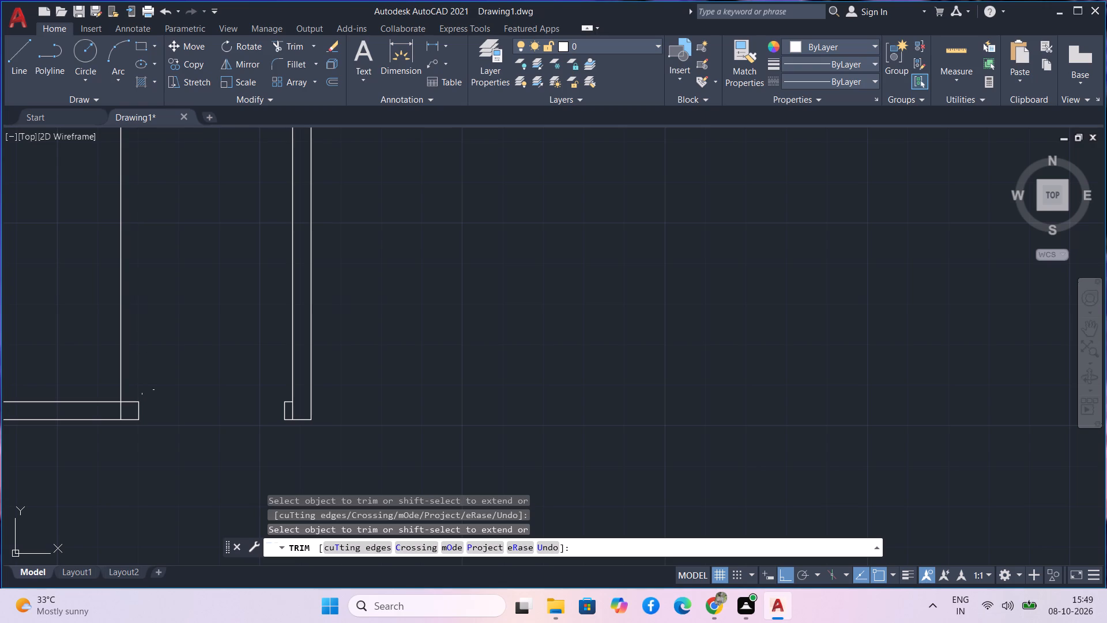
middle_drag(165, 354, 190, 392)
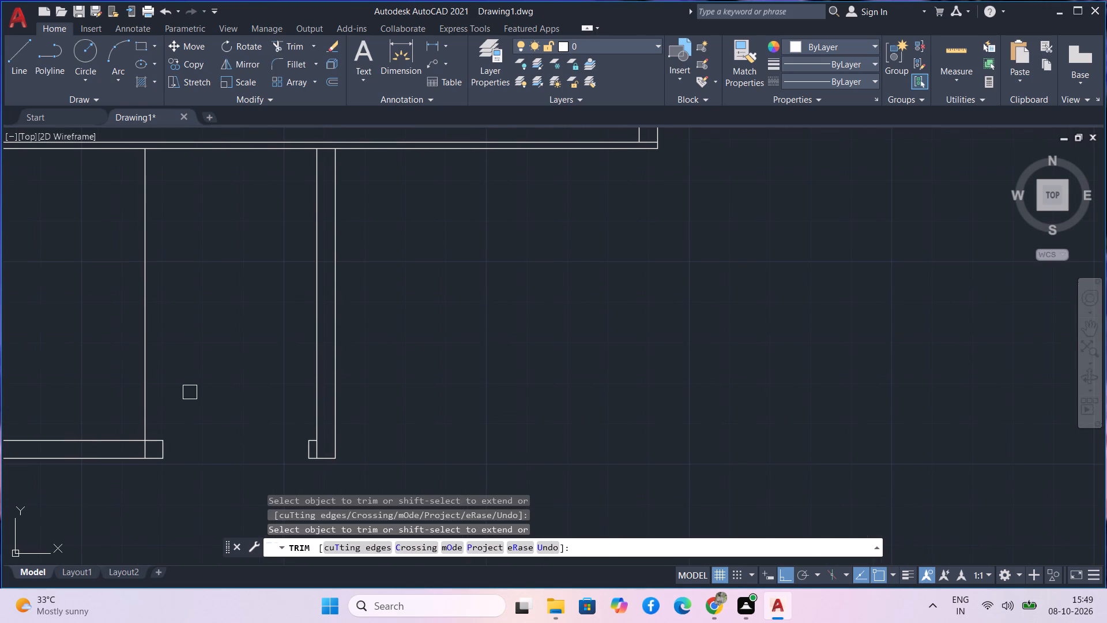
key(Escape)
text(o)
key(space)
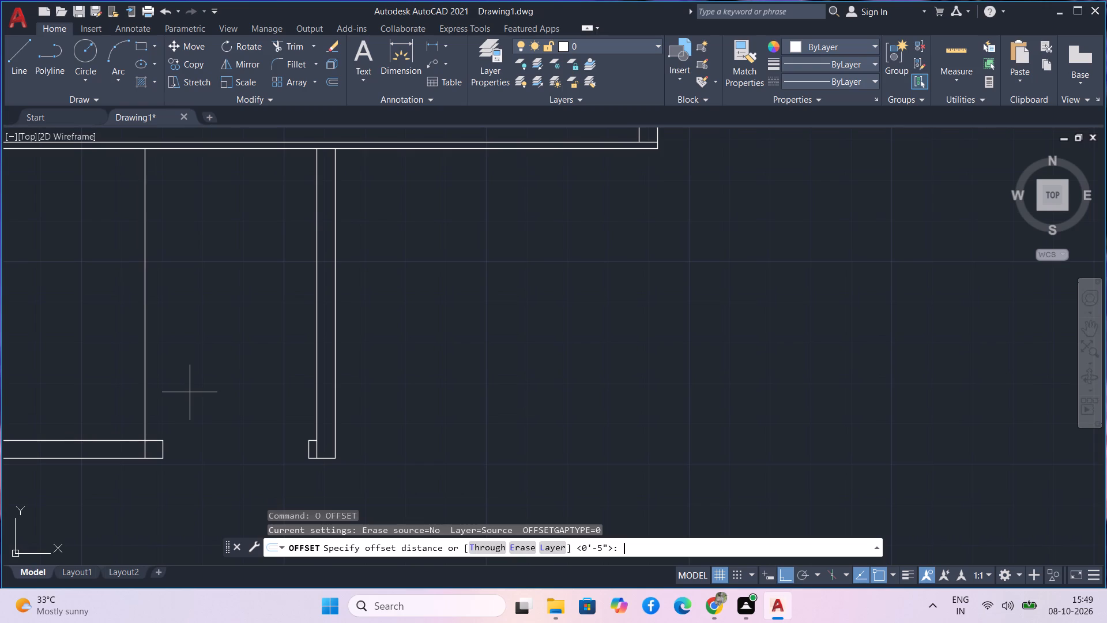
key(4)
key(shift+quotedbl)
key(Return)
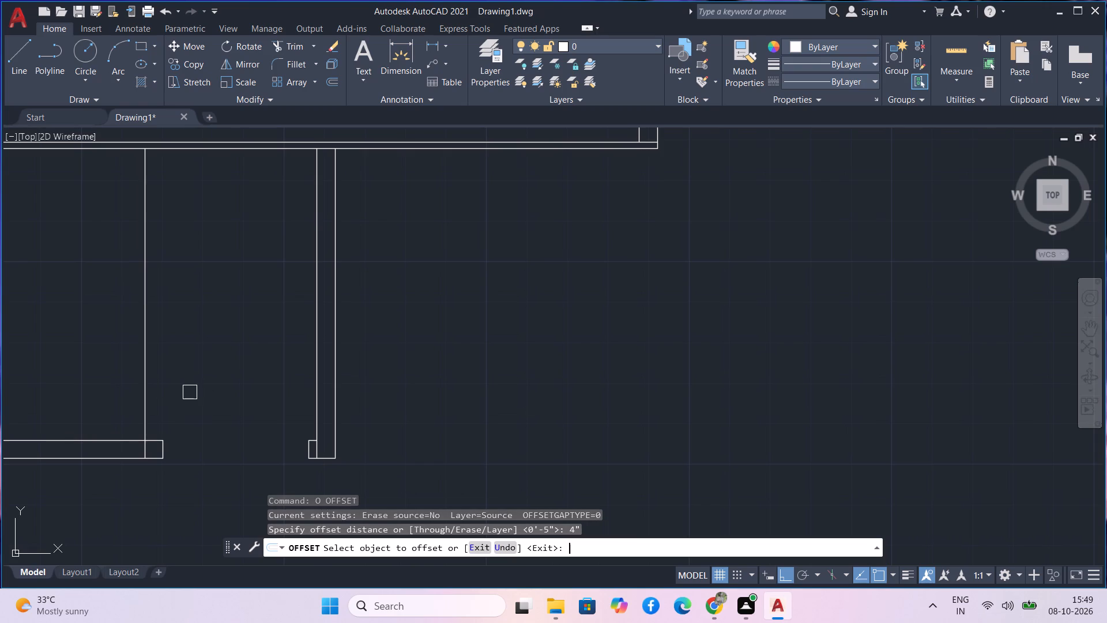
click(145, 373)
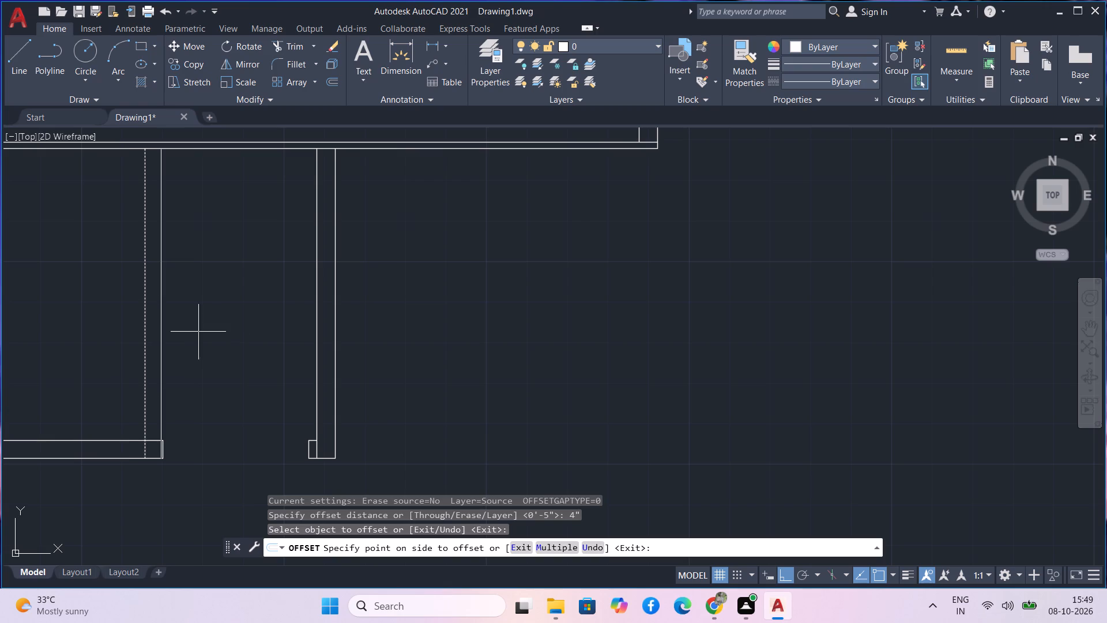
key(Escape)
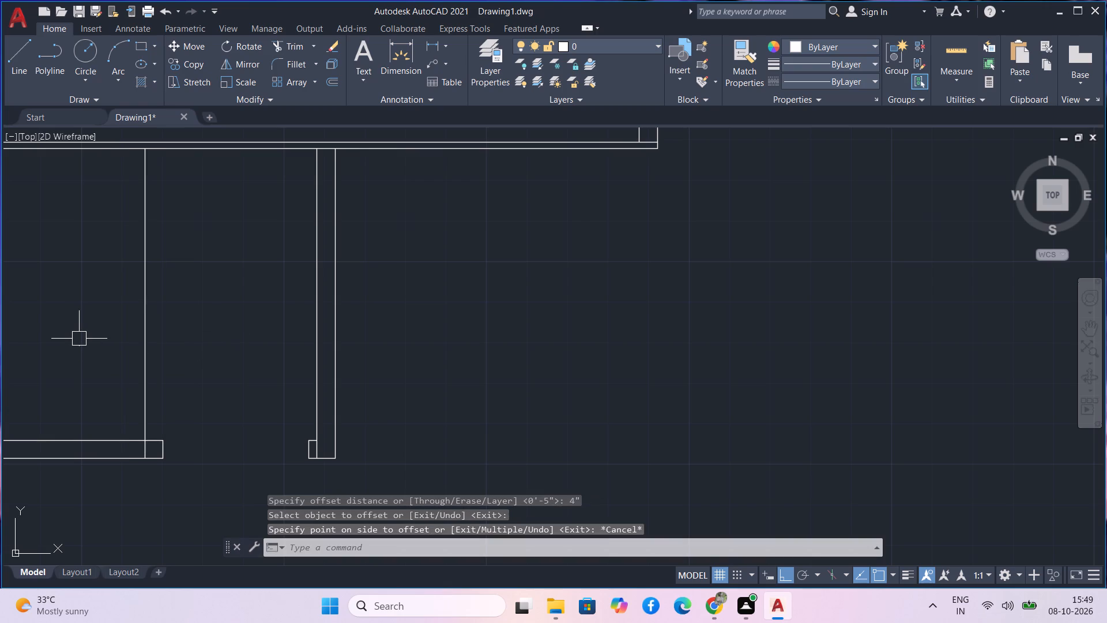
Offset the remaining vertical line west of the small room's opening 3" to the east.
text(o)
key(space)
key(3)
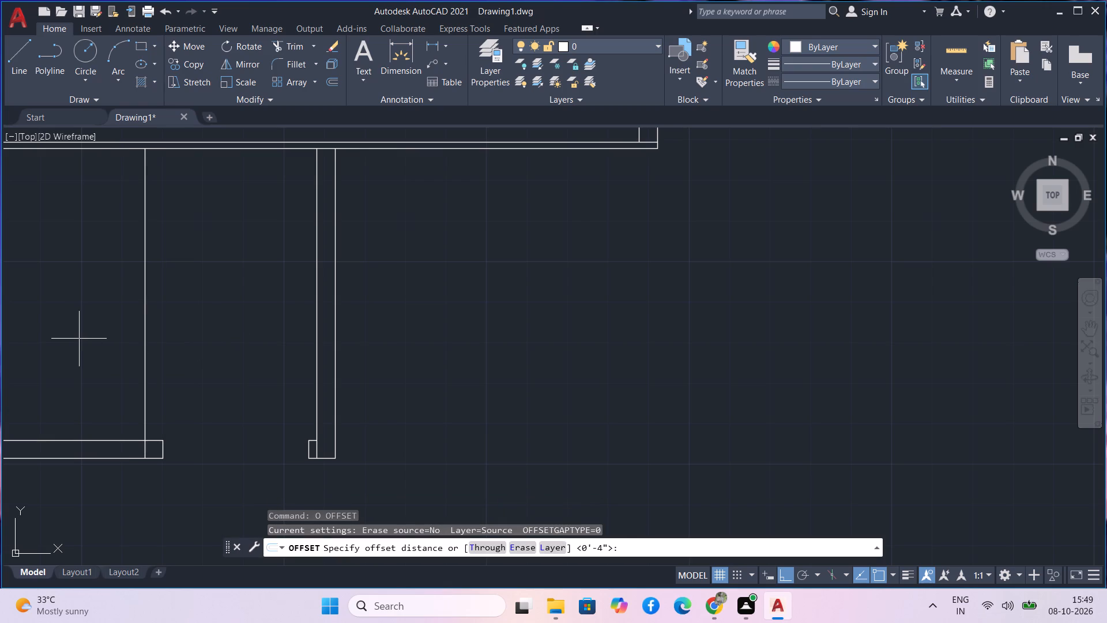
key(apostrophe)
key(BackSpace)
key(Return)
click(145, 325)
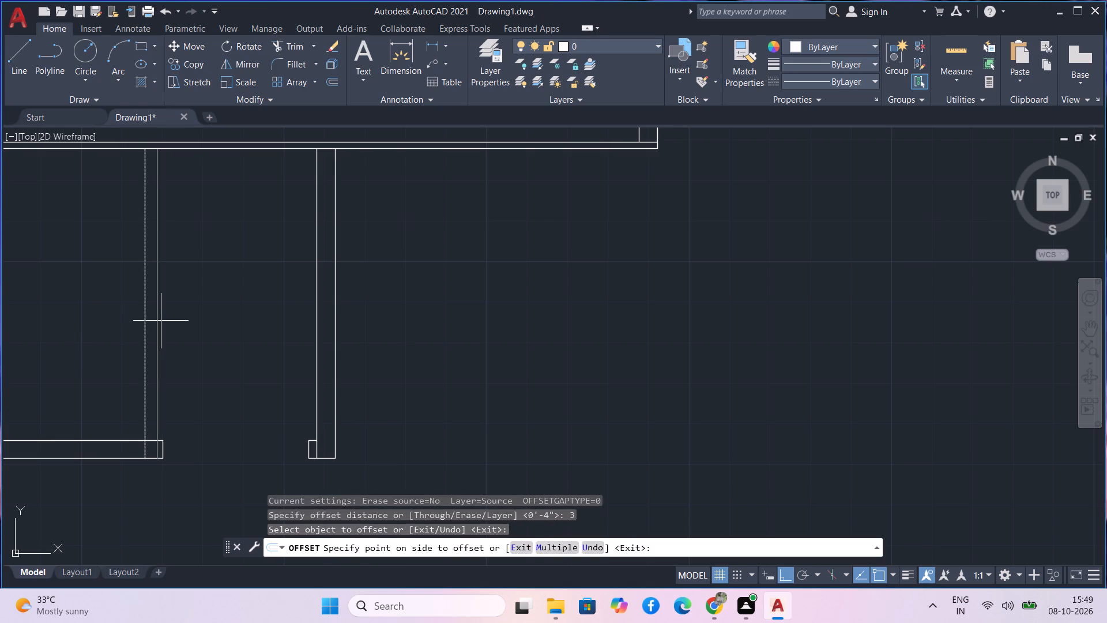
click(161, 321)
Copy the spare door block from beside the plan to the west jamb of the small room's south opening, with Ortho off.
scroll(213, 363, down, 1)
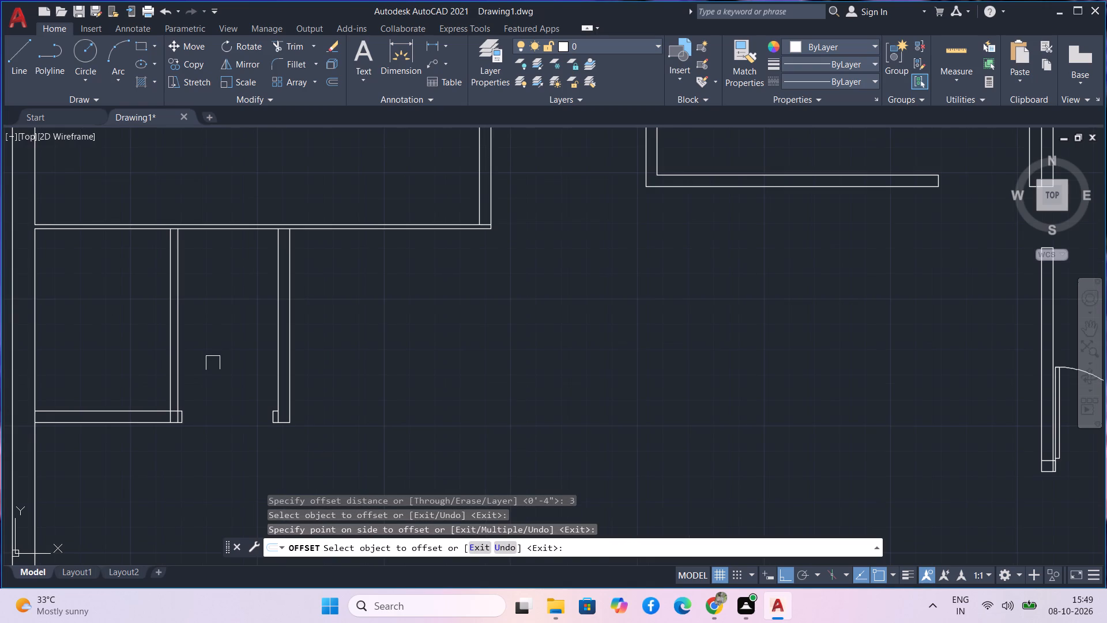
middle_drag(213, 363, 228, 361)
scroll(228, 361, down, 1)
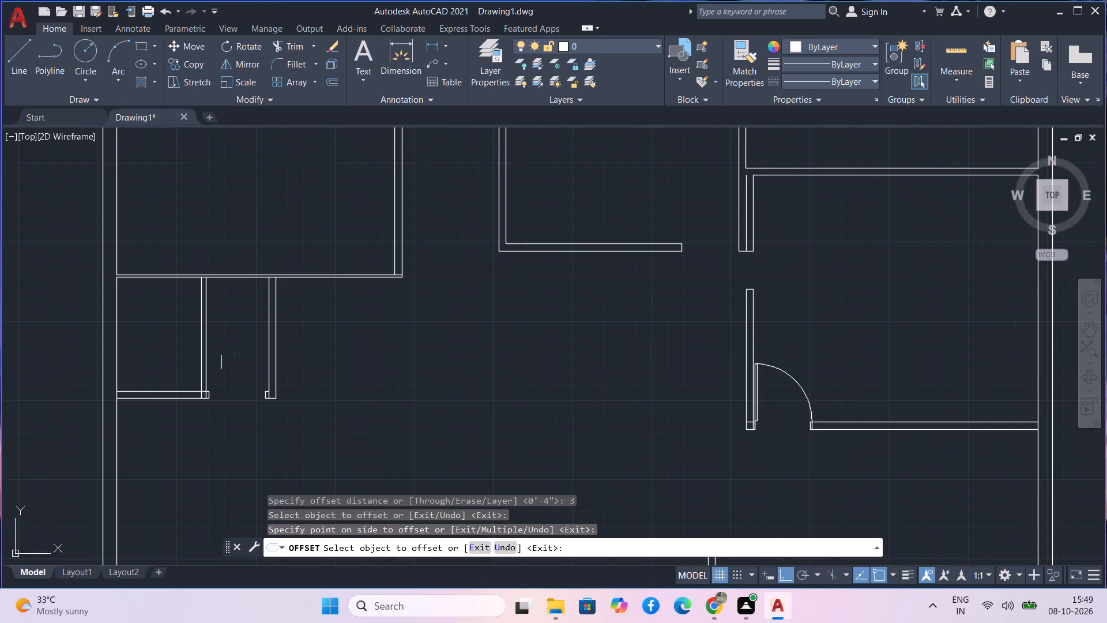
scroll(494, 358, down, 2)
middle_drag(449, 351, 310, 307)
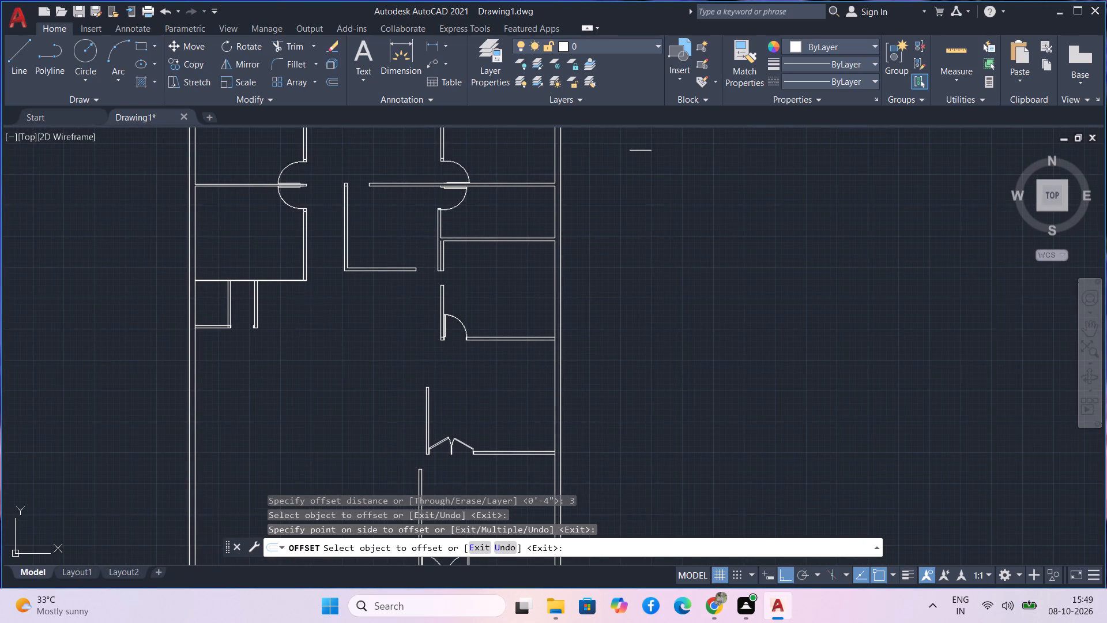
middle_drag(678, 179, 678, 318)
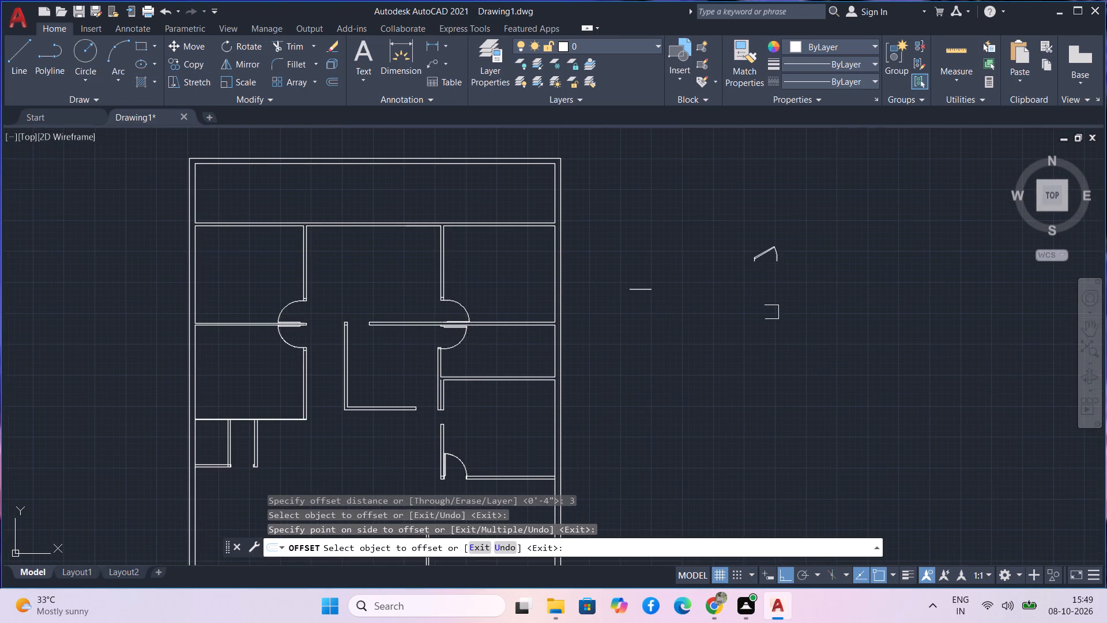
click(771, 312)
key(Escape)
drag(766, 290, 763, 283)
click(745, 223)
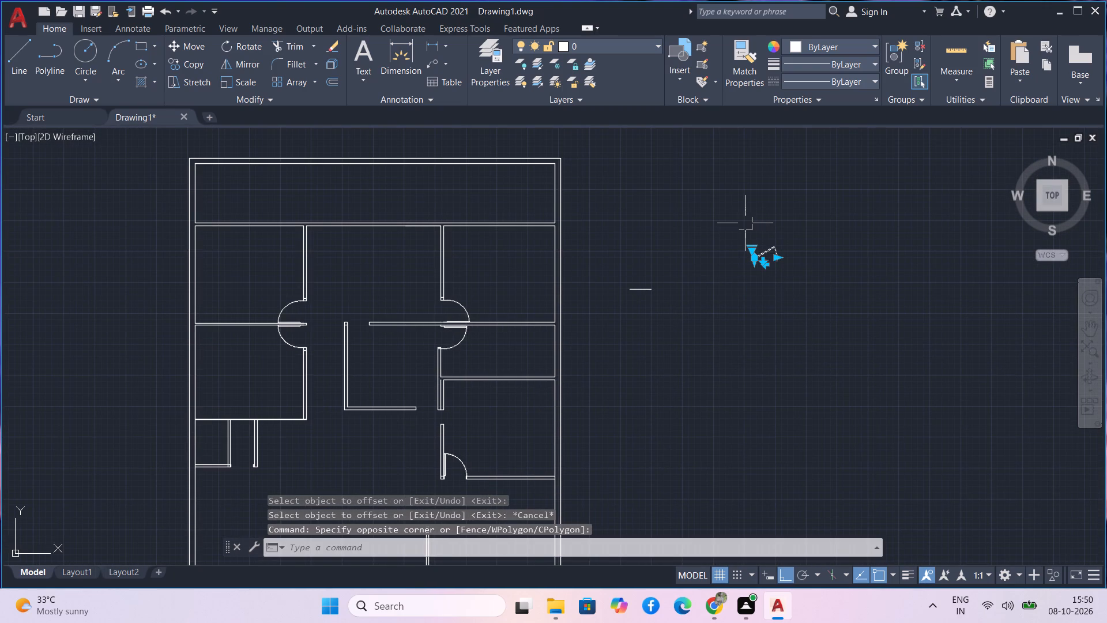
text(co)
key(space)
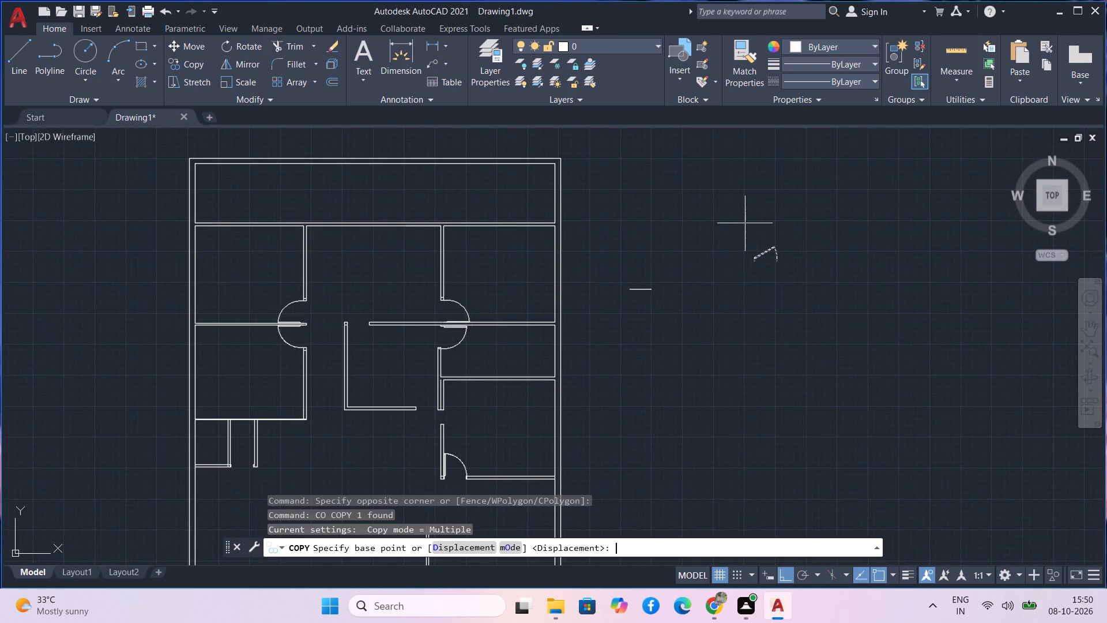
scroll(762, 259, up, 3)
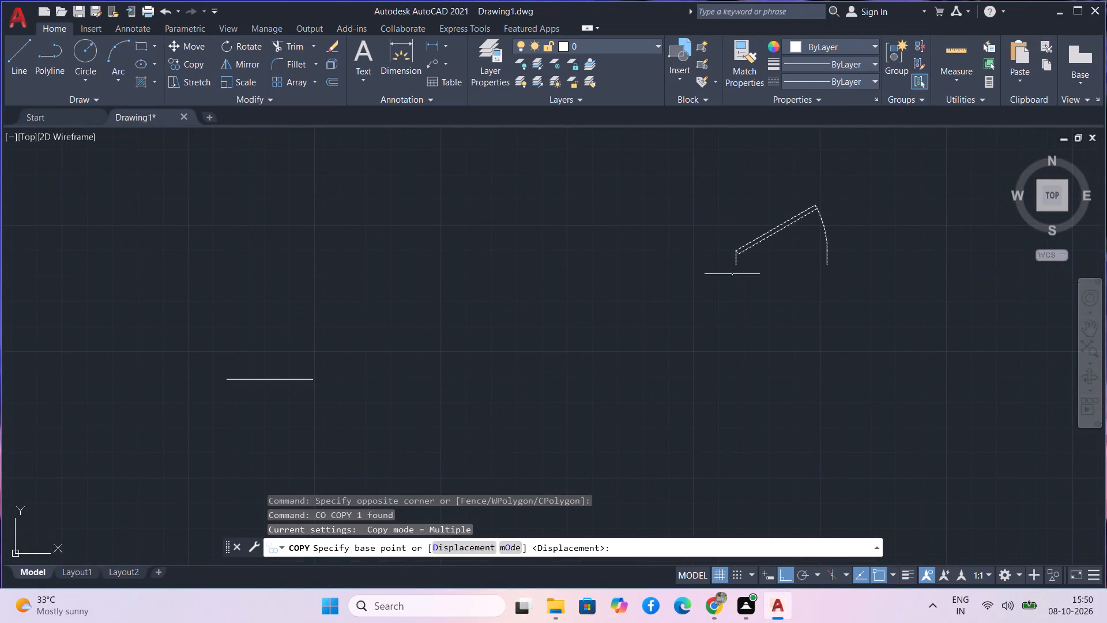
scroll(735, 272, up, 3)
click(741, 242)
scroll(506, 341, down, 4)
scroll(347, 406, down, 1)
middle_drag(347, 406, 712, 204)
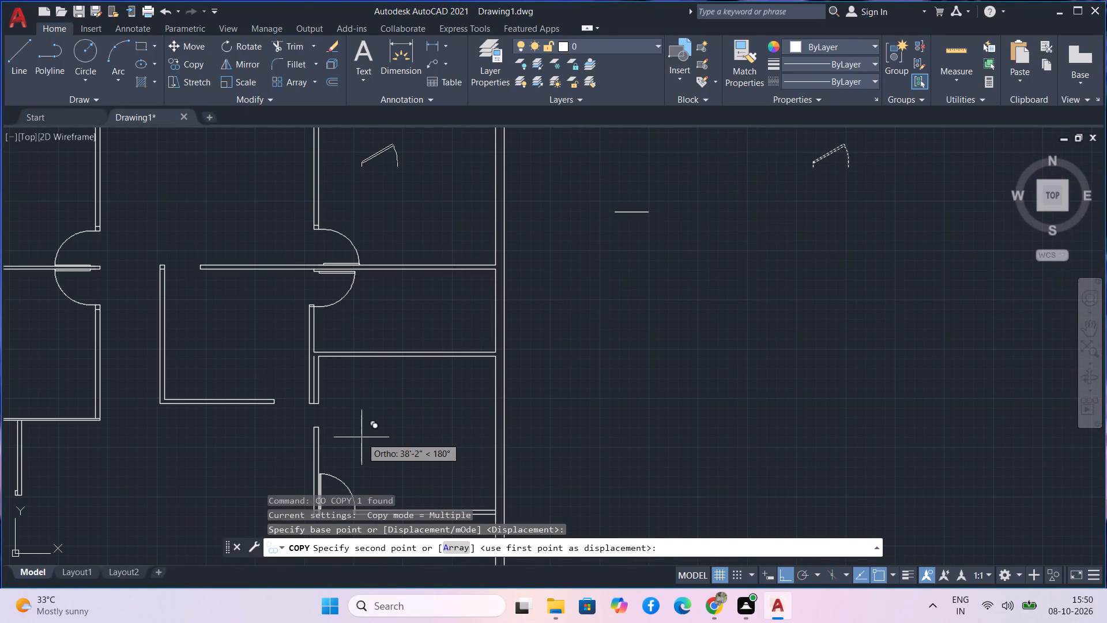
key(F8)
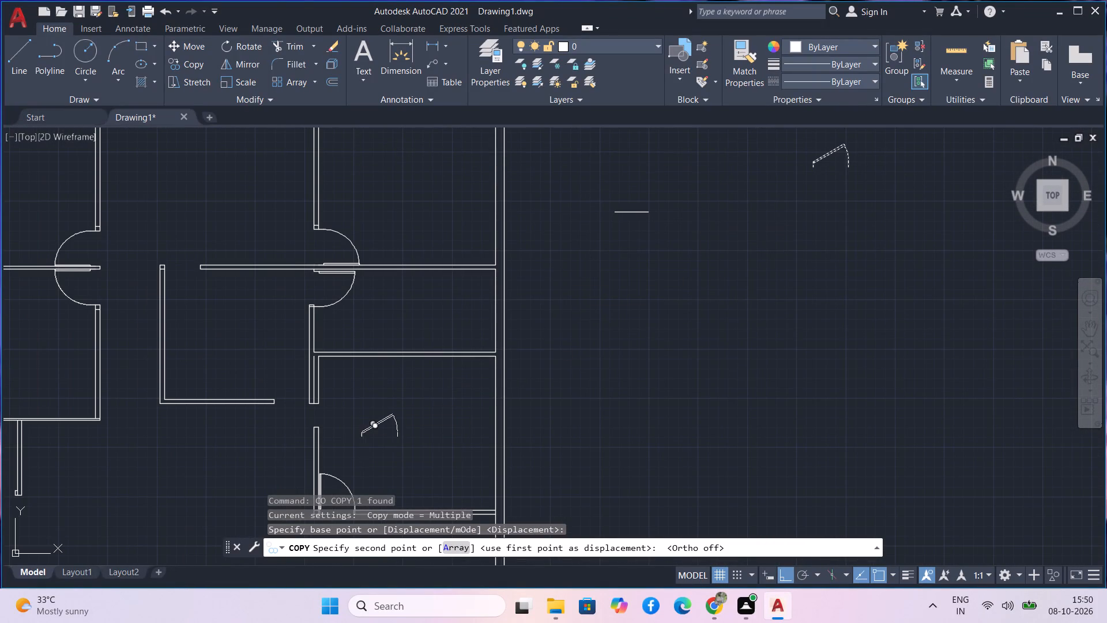
middle_drag(122, 467, 355, 296)
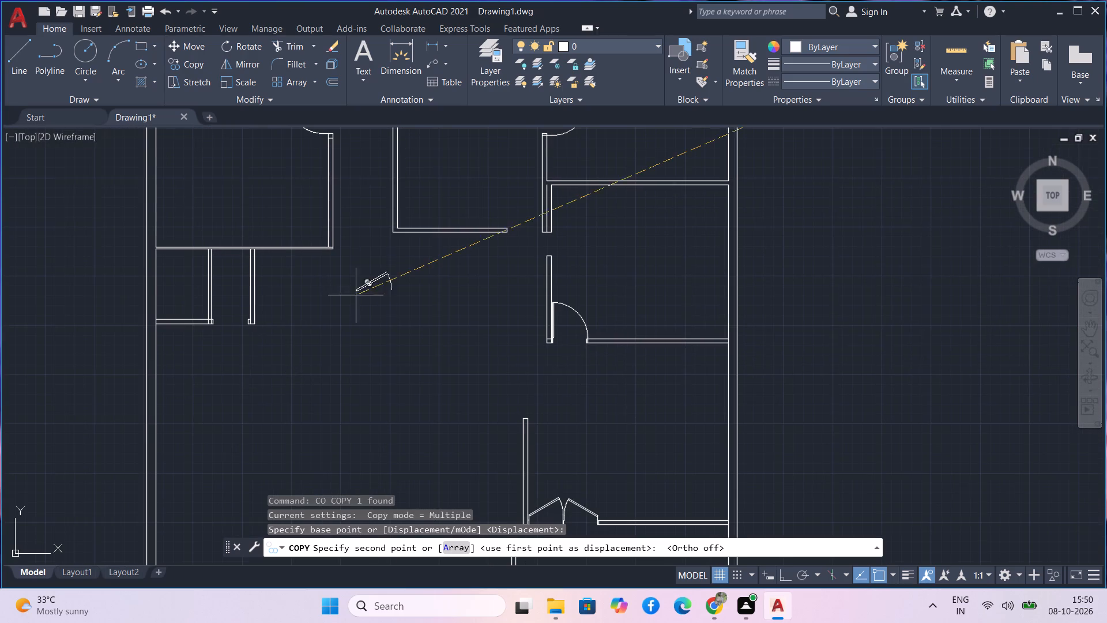
scroll(208, 328, up, 3)
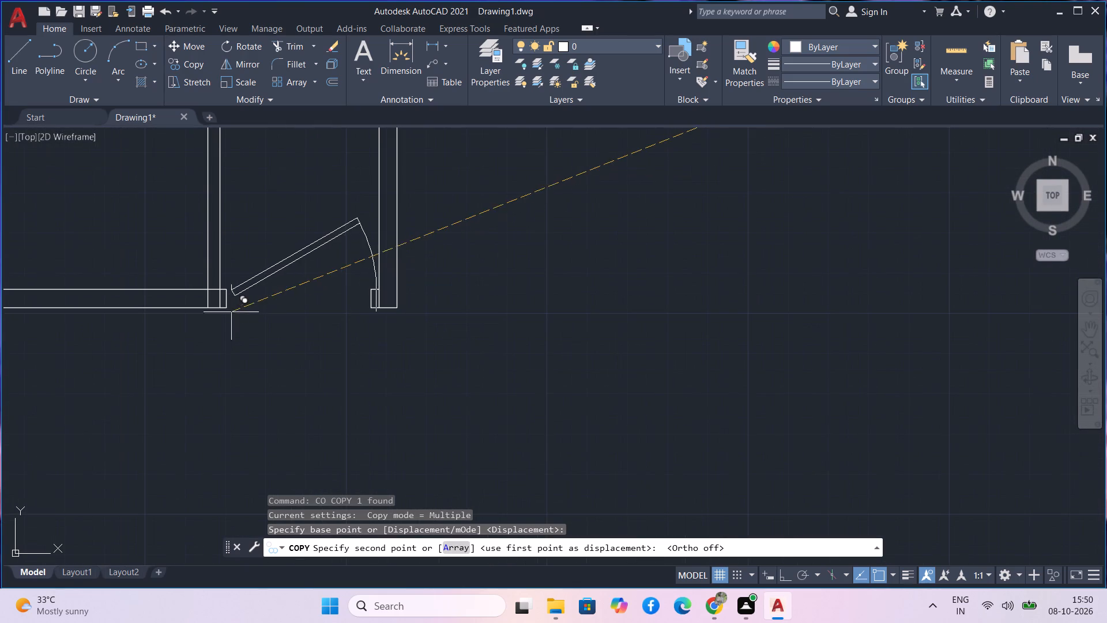
scroll(233, 305, up, 2)
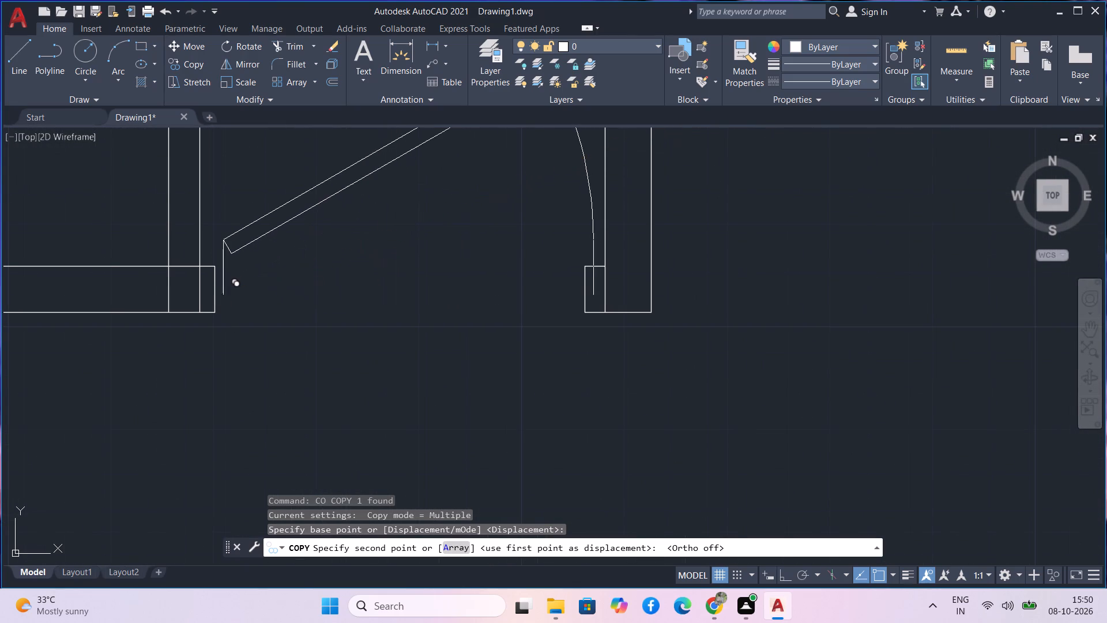
click(213, 265)
key(Escape)
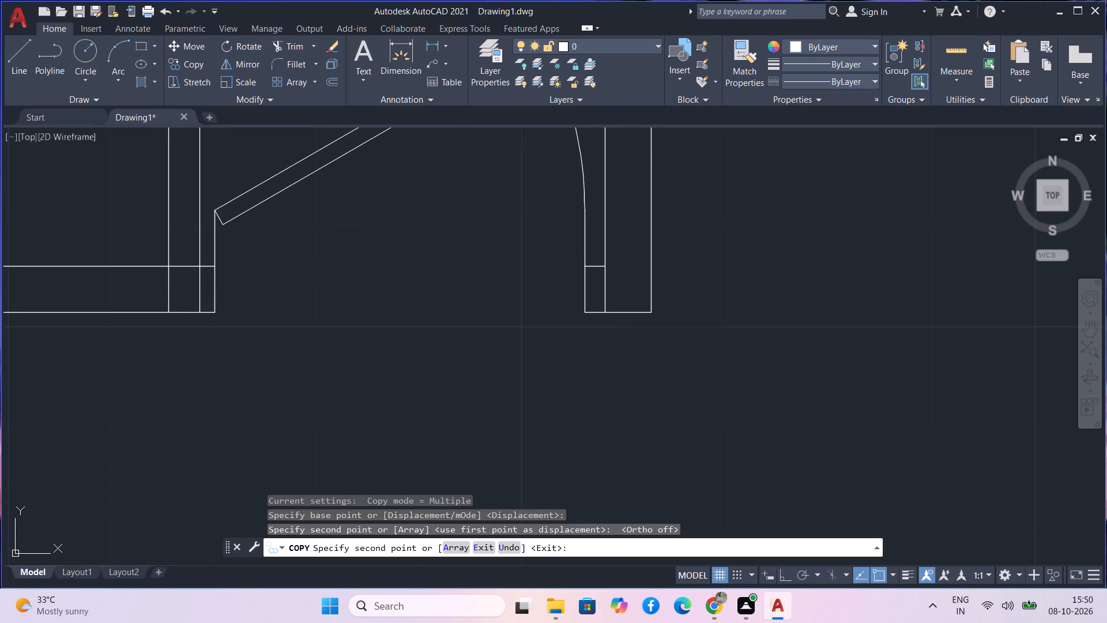
Trim the two vertical lines above the small room's south wall west of the door, plus the western line's leftover piece inside the wall.
middle_drag(253, 296, 283, 376)
text(t)
key(space)
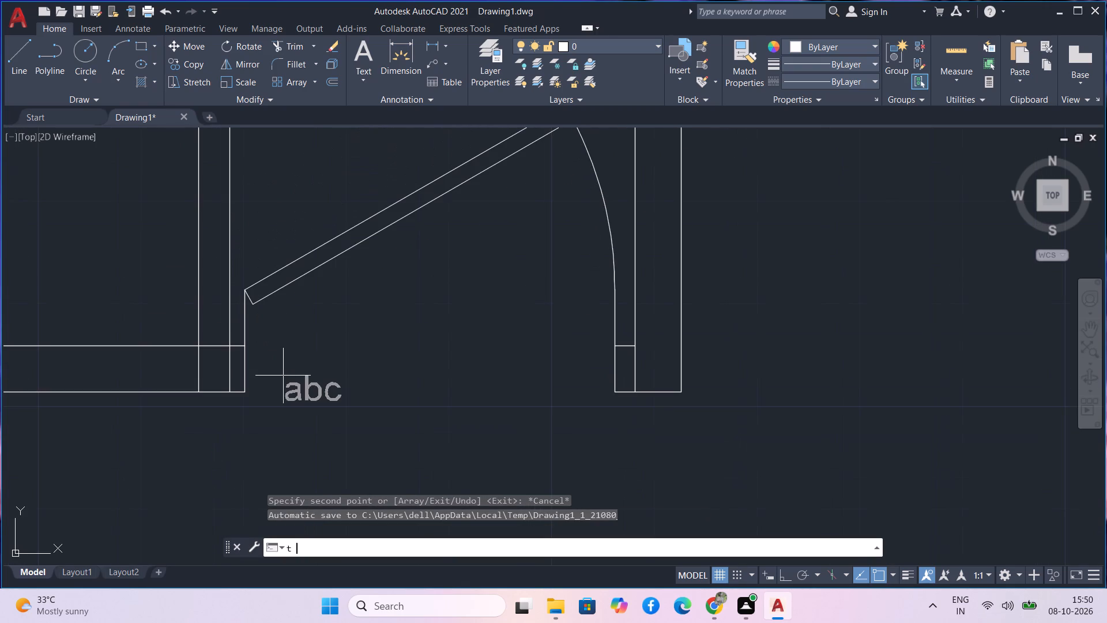
key(Escape)
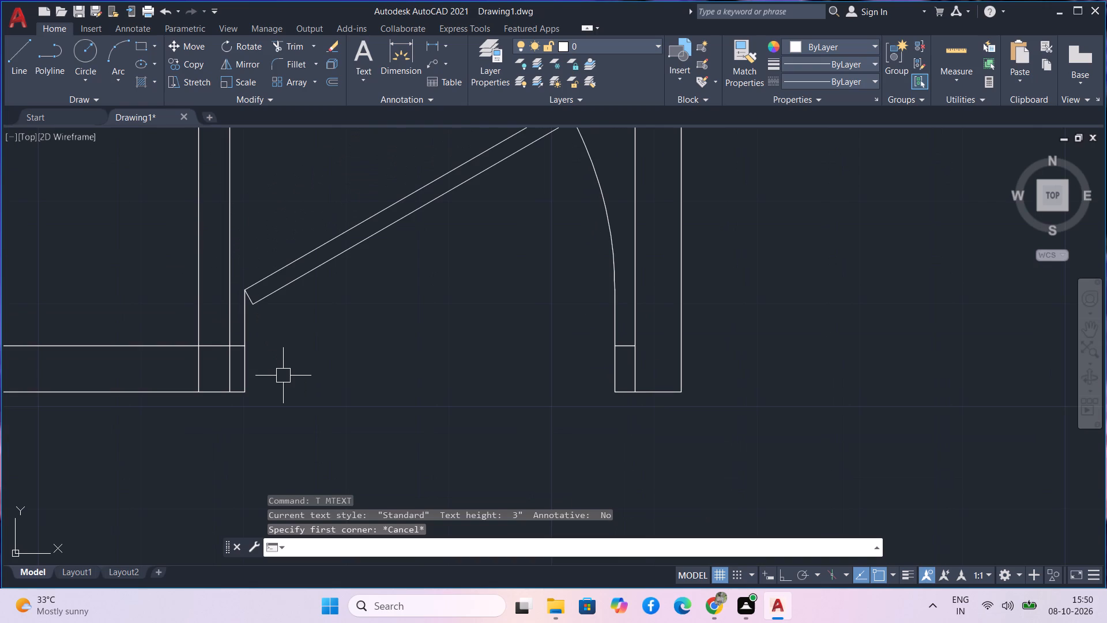
text(tr)
key(space)
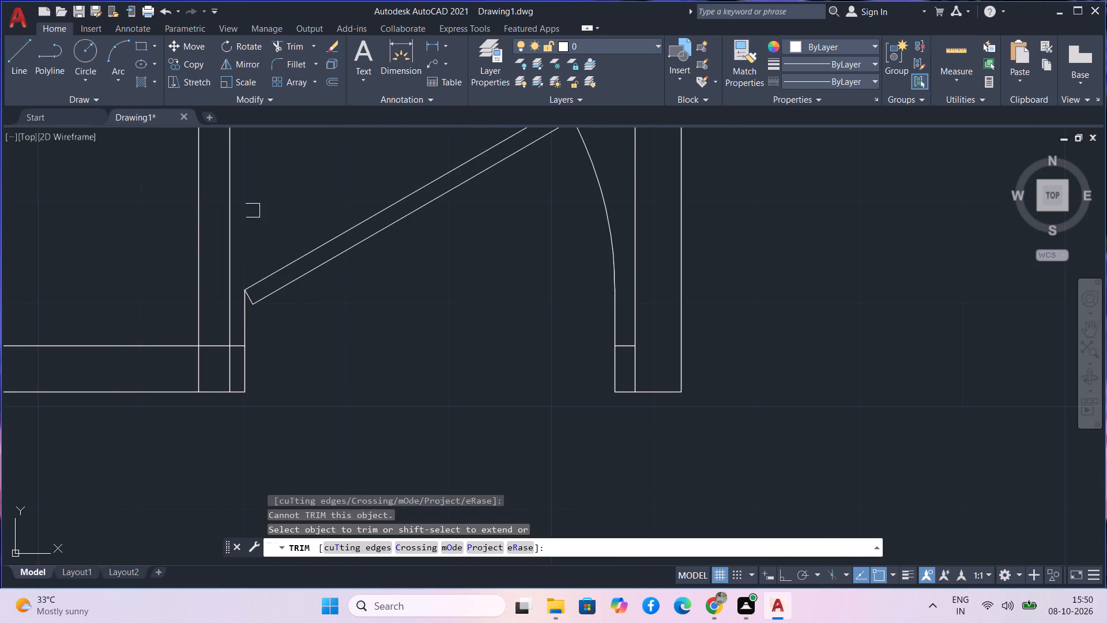
drag(253, 211, 191, 208)
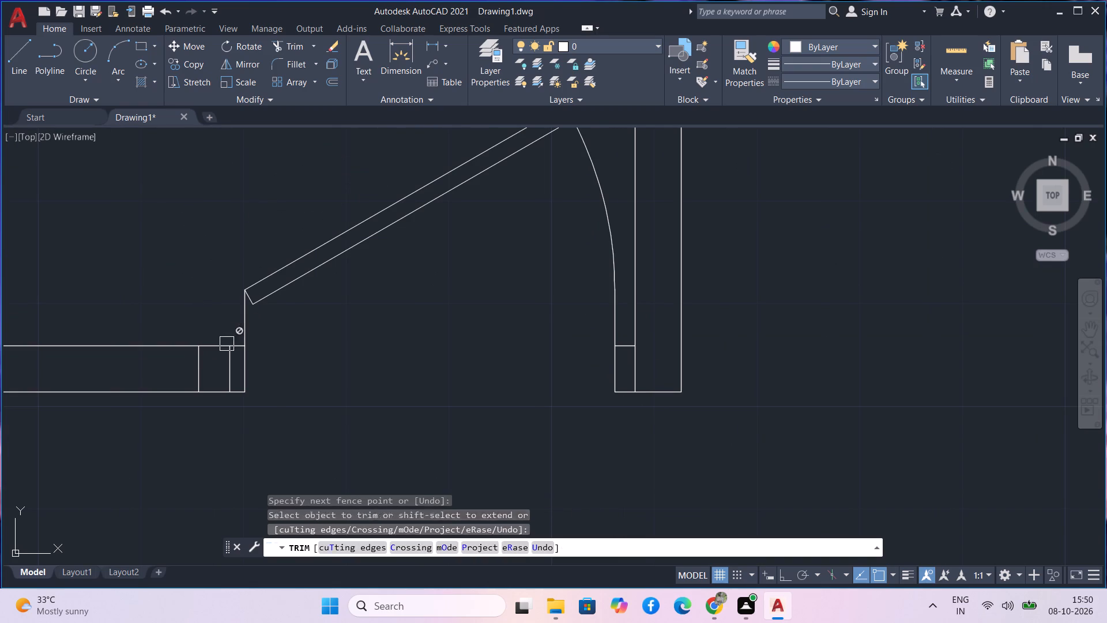
click(199, 374)
scroll(311, 343, down, 1)
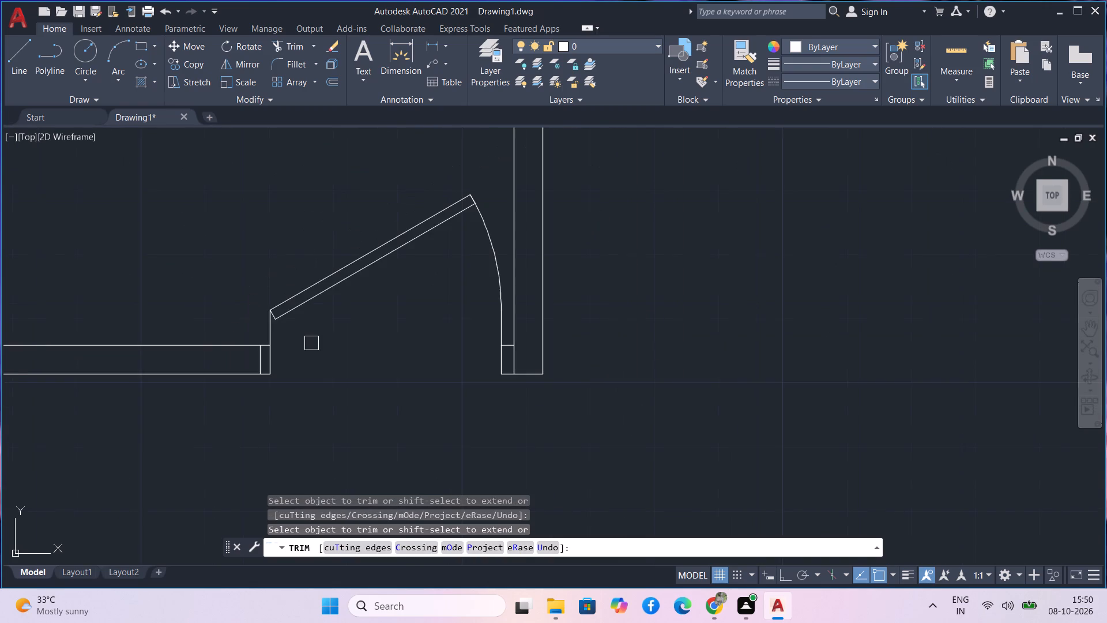
scroll(311, 343, down, 1)
middle_click(311, 343)
key(Escape)
Set the small room's door block to Open 90º.
click(325, 311)
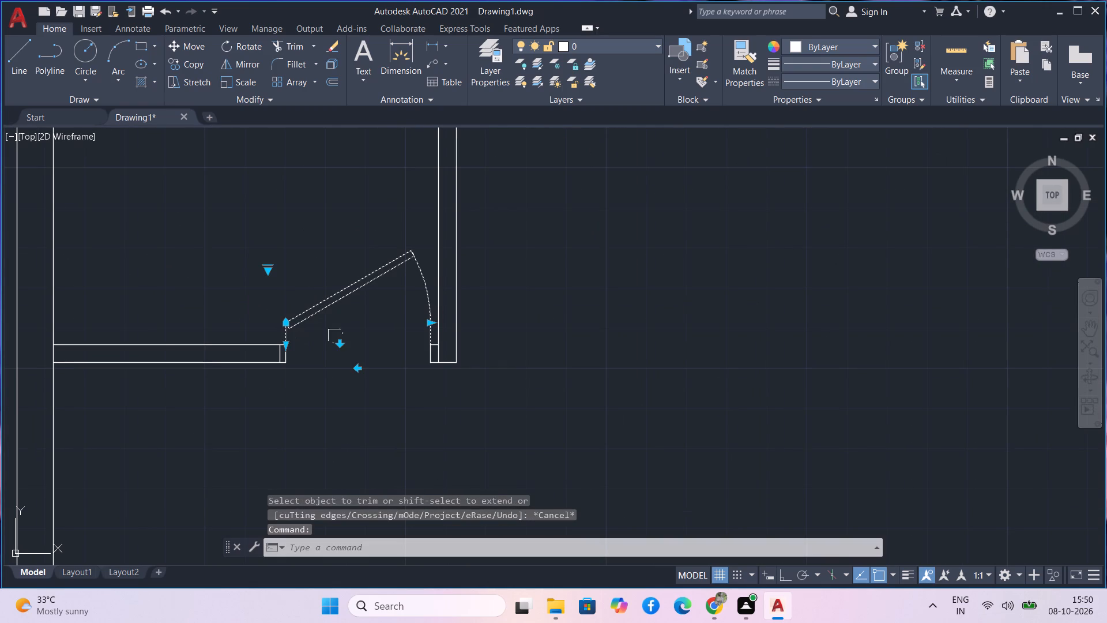
click(271, 271)
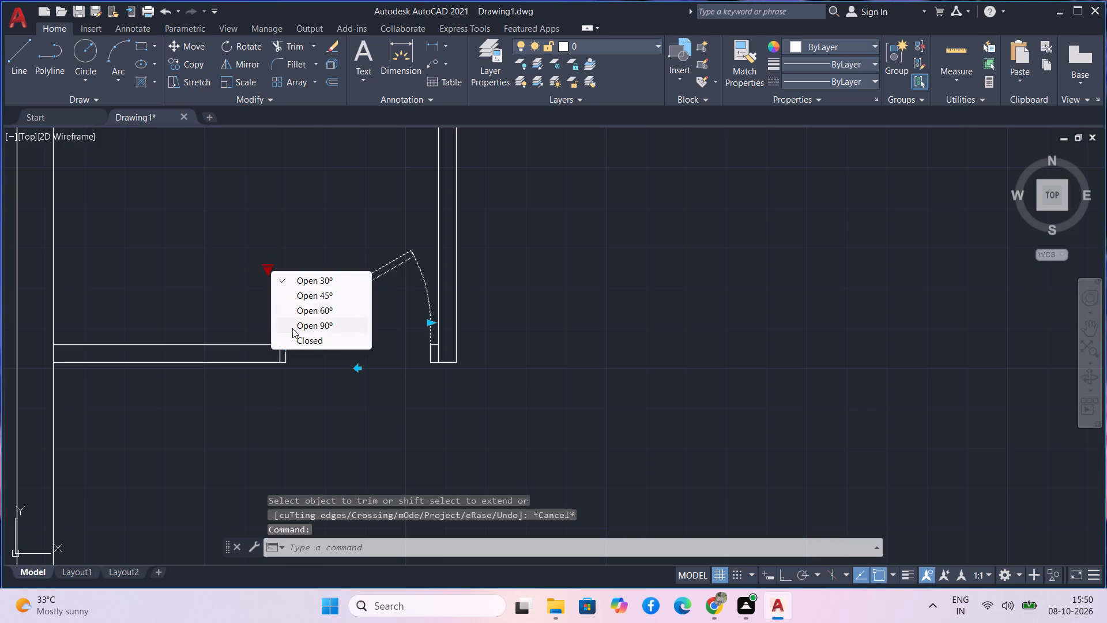
click(293, 331)
scroll(295, 319, down, 3)
key(Escape)
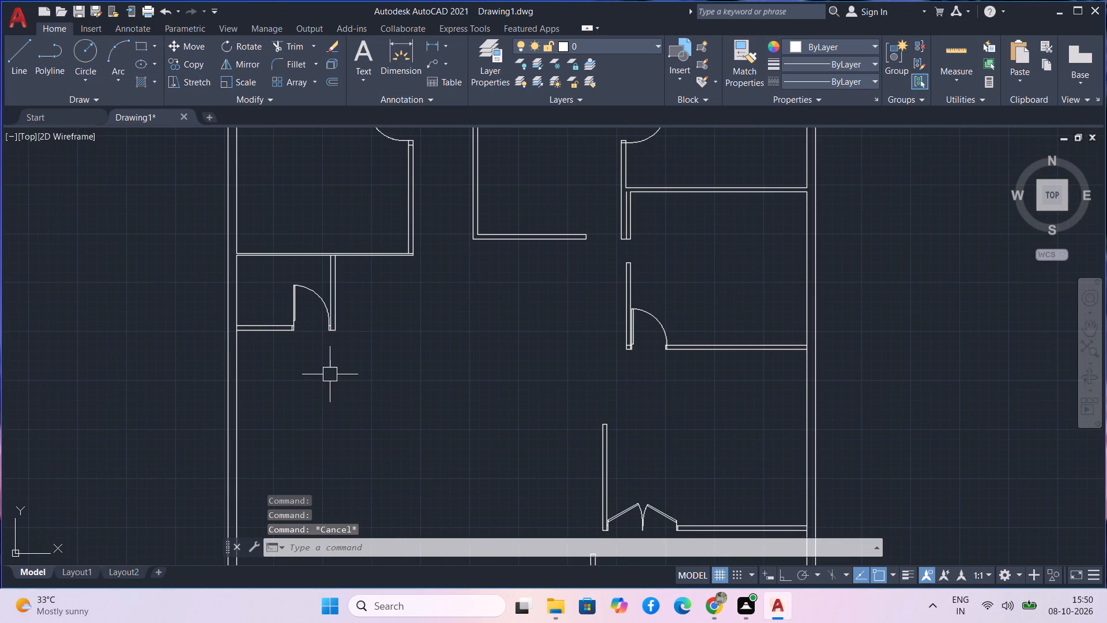
Flip the small room's door block horizontally so it hinges on the east jamb of the south opening.
middle_drag(330, 376, 336, 401)
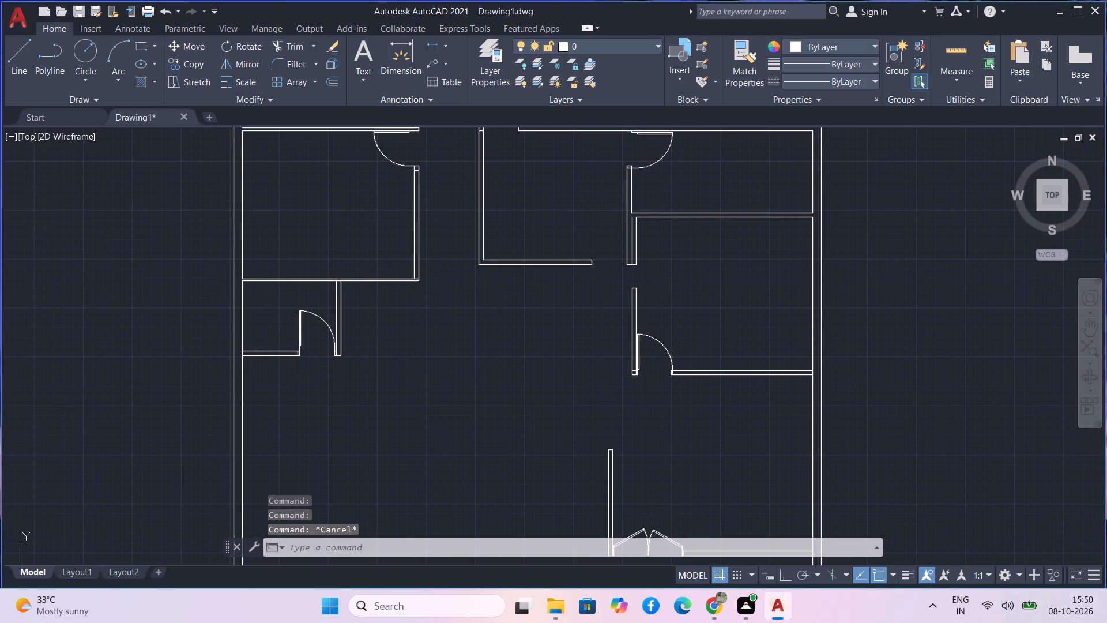
middle_drag(336, 401, 335, 401)
middle_drag(370, 411, 366, 396)
click(297, 306)
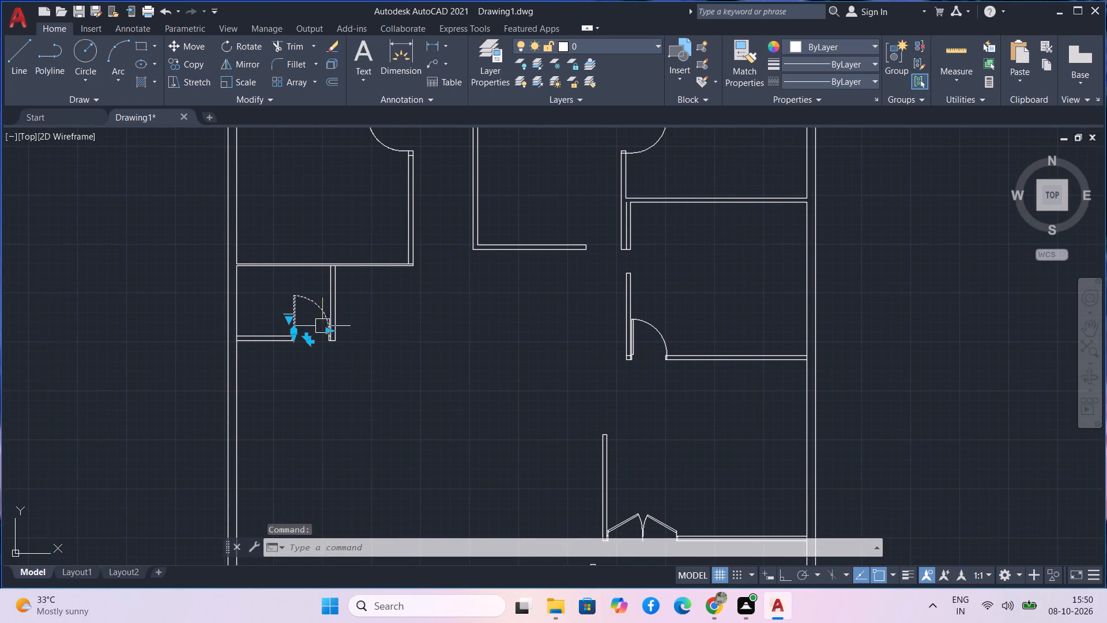
scroll(330, 334, up, 3)
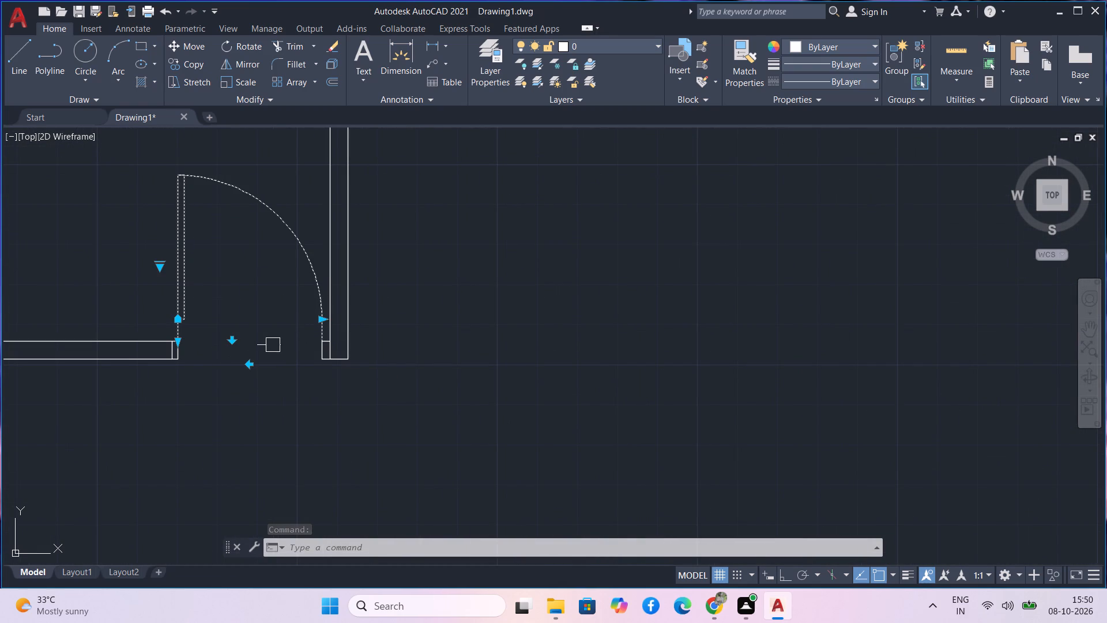
scroll(319, 322, up, 4)
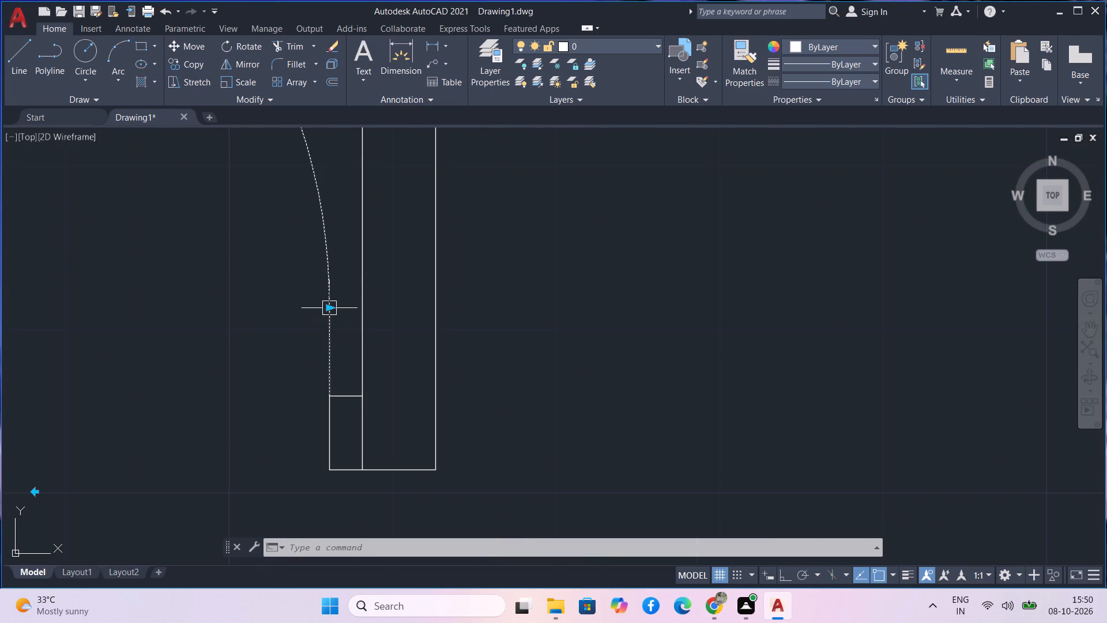
click(330, 308)
scroll(333, 308, down, 3)
key(Escape)
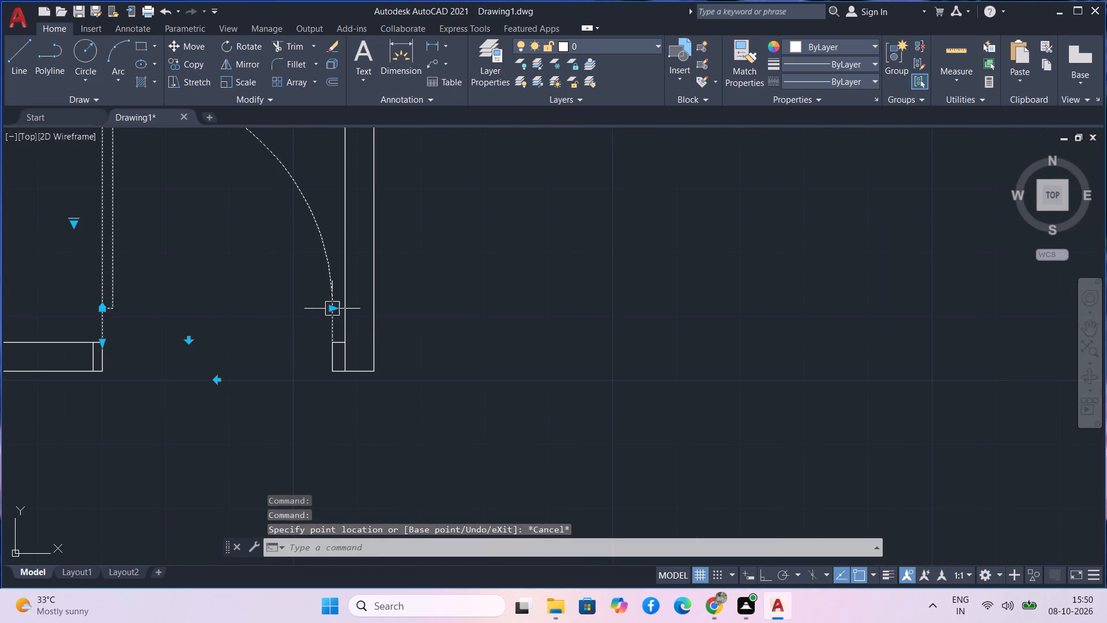
click(220, 380)
scroll(220, 380, down, 3)
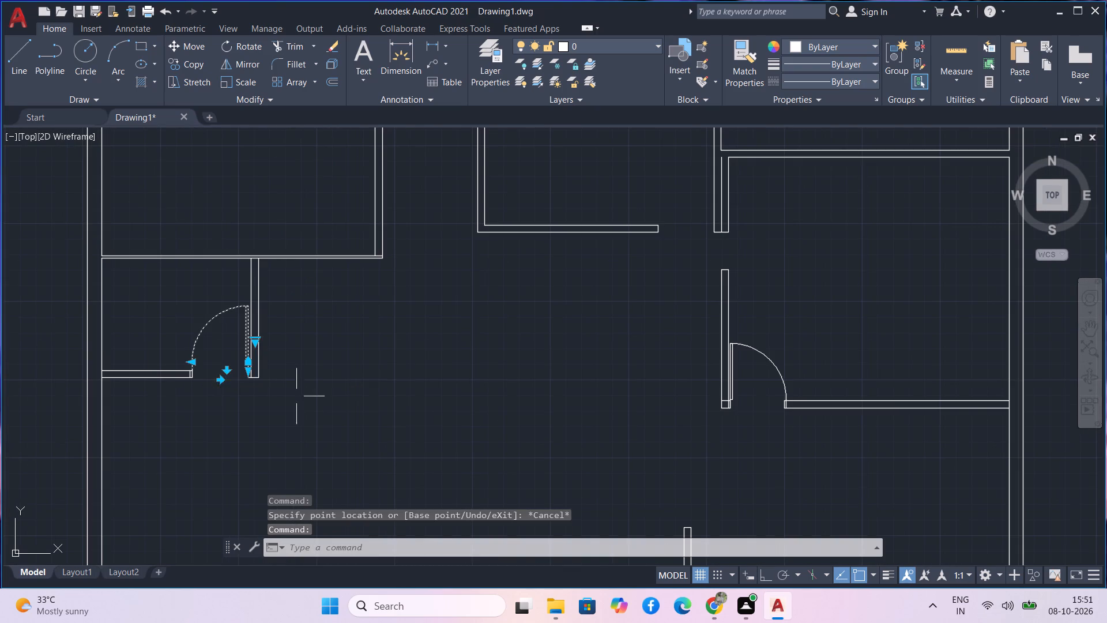
key(Escape)
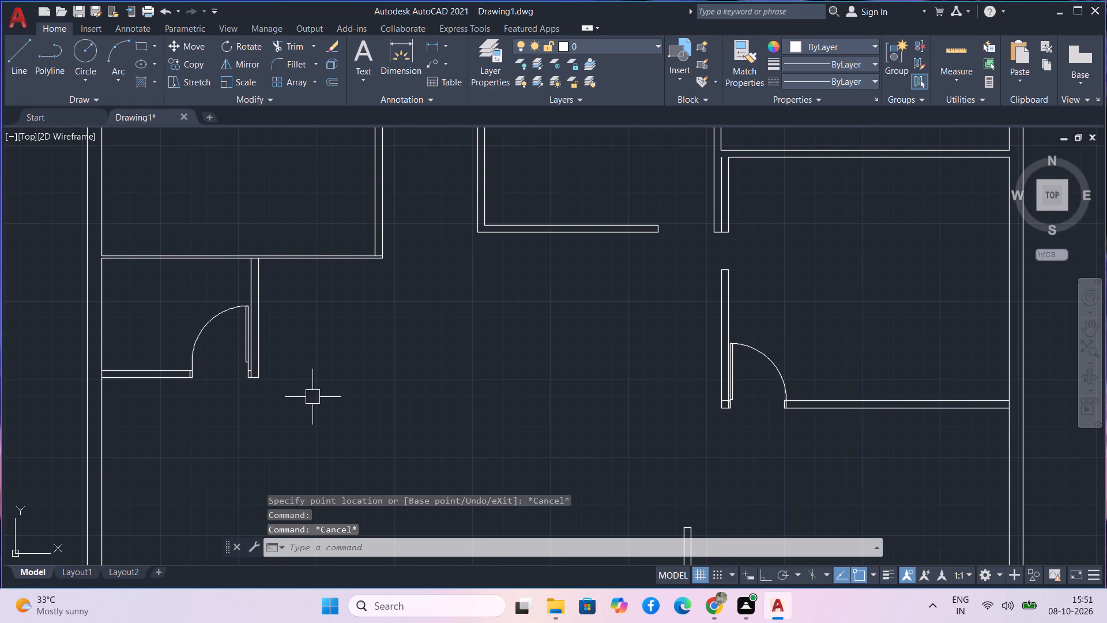
Look over the floor plan's rooms and doors, from the northern rooms down to the south outer wall.
scroll(312, 397, down, 1)
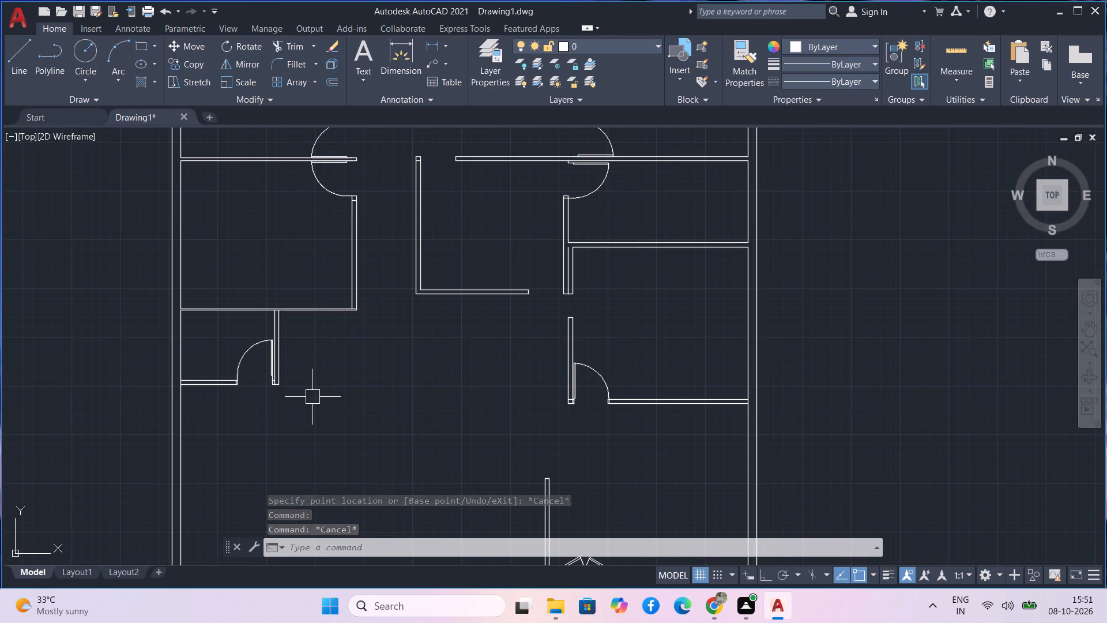
scroll(313, 397, down, 1)
middle_drag(313, 397, 283, 354)
middle_drag(405, 305, 392, 346)
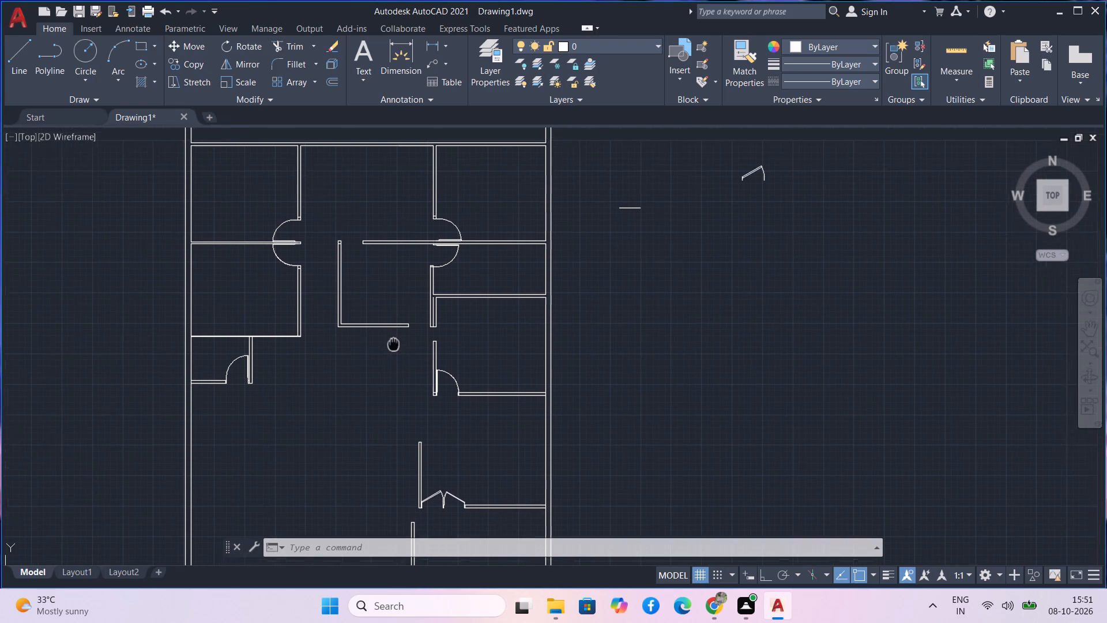
middle_drag(392, 346, 382, 362)
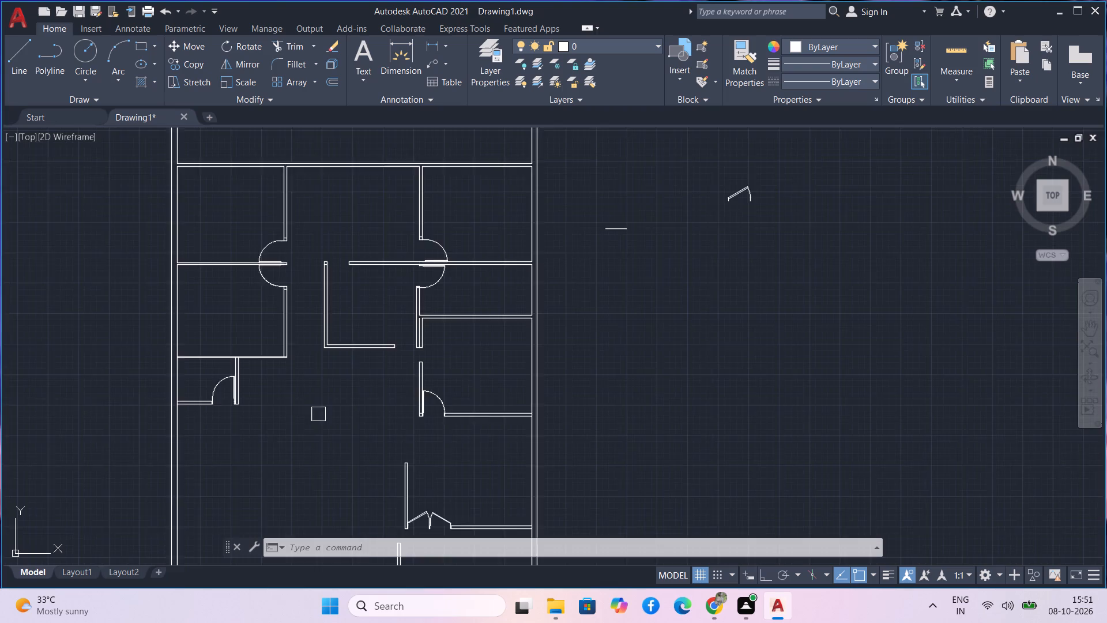
scroll(318, 414, down, 1)
middle_drag(308, 410, 322, 298)
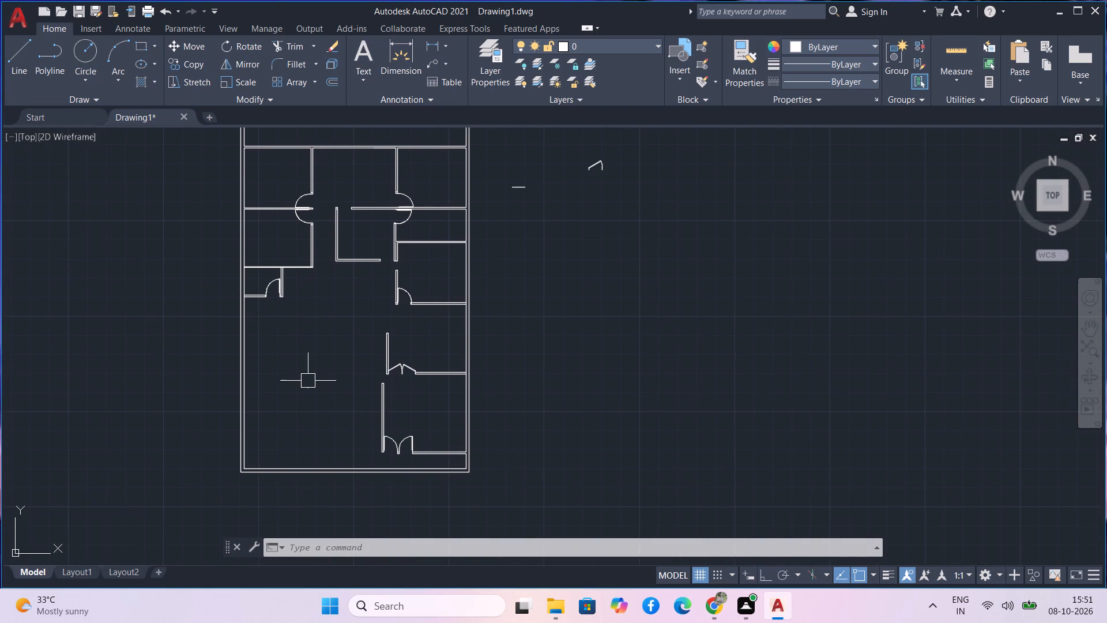
middle_drag(308, 381, 326, 363)
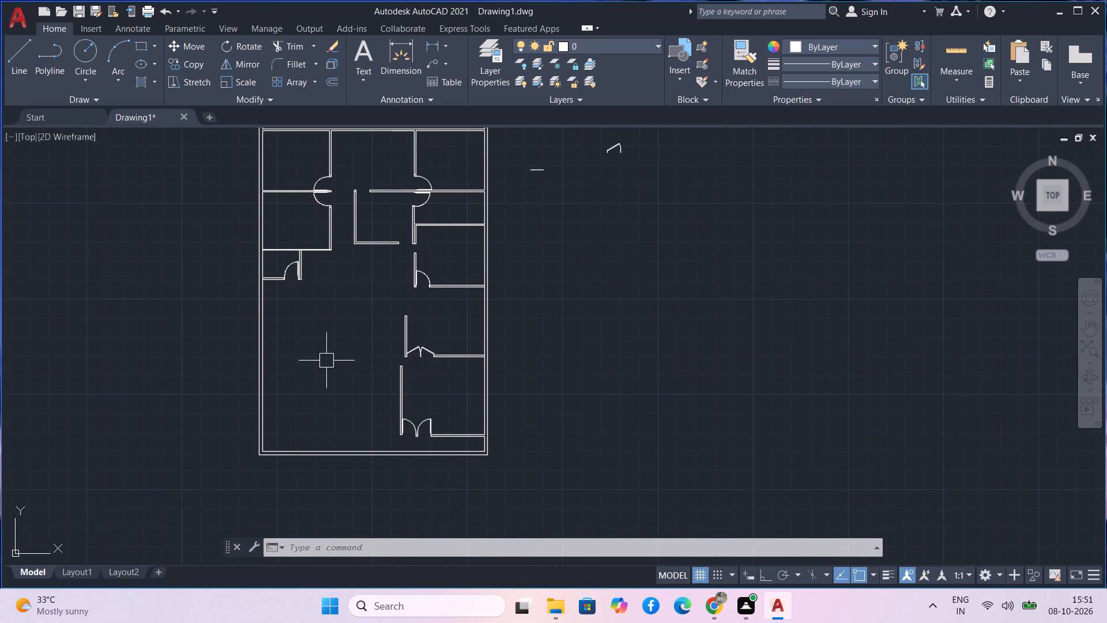
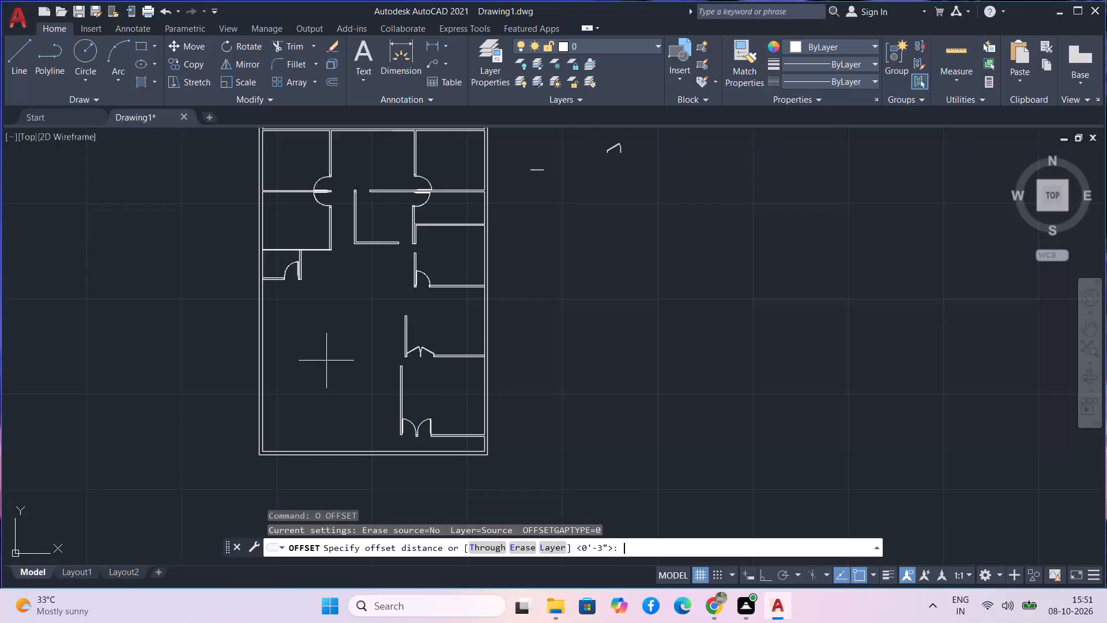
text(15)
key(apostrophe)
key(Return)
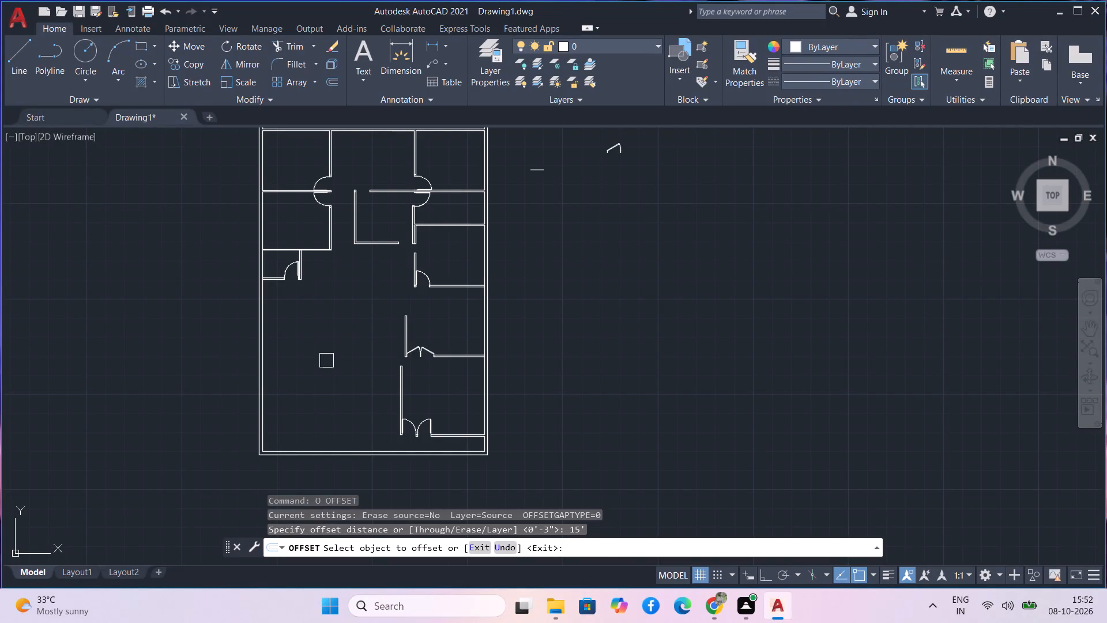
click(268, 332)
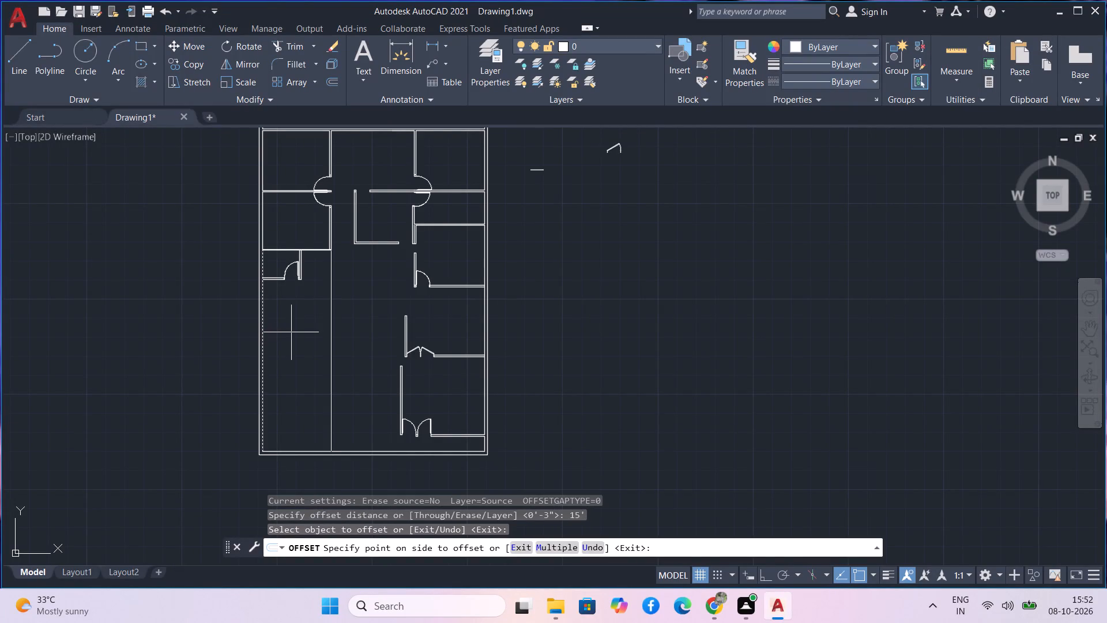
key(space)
Offset the inner line of the plan's west exterior wall 15' inward.
text(o 15')
key(Return)
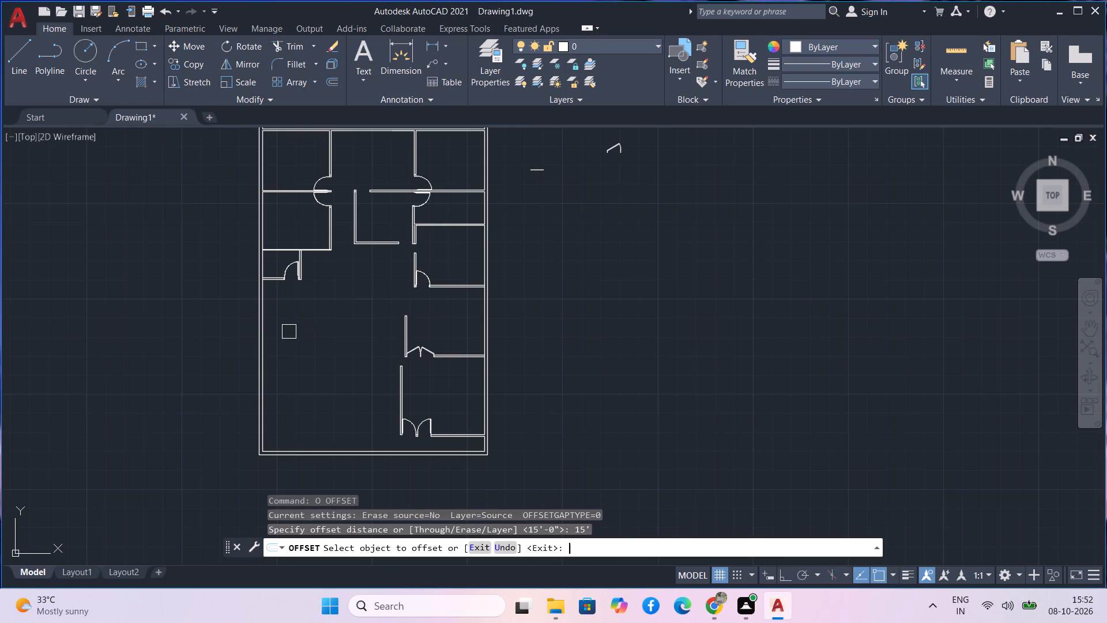
click(266, 321)
click(300, 333)
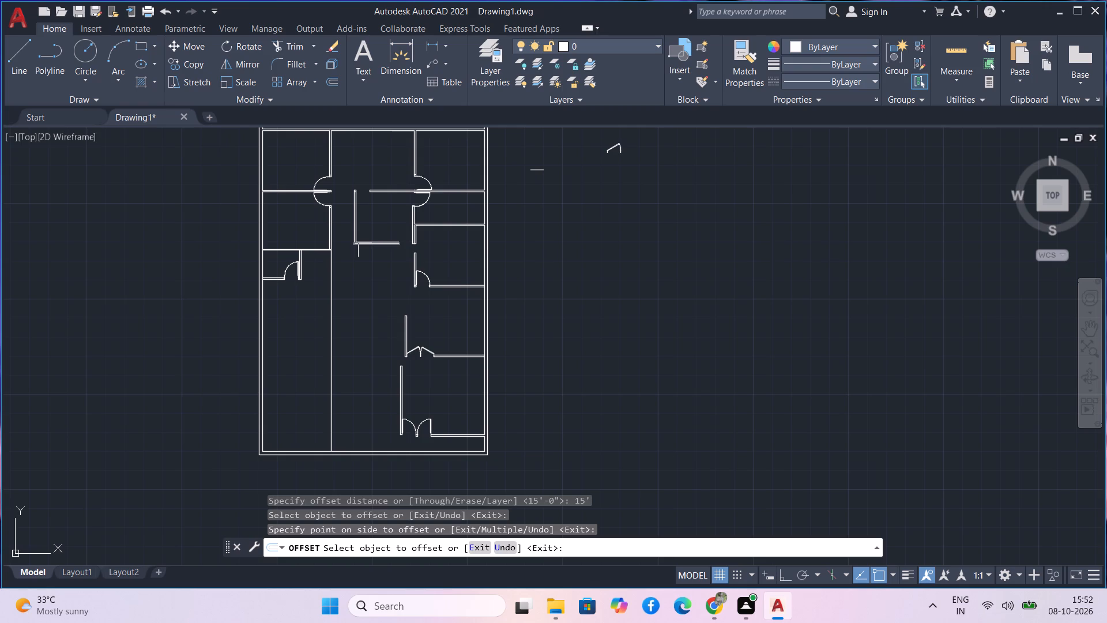
key(Escape)
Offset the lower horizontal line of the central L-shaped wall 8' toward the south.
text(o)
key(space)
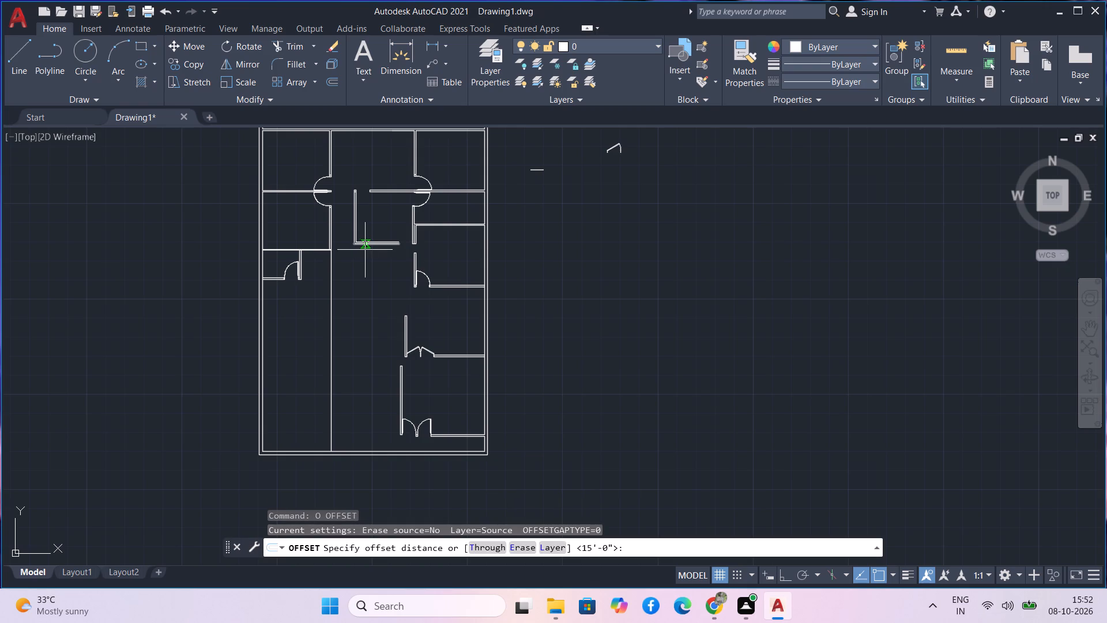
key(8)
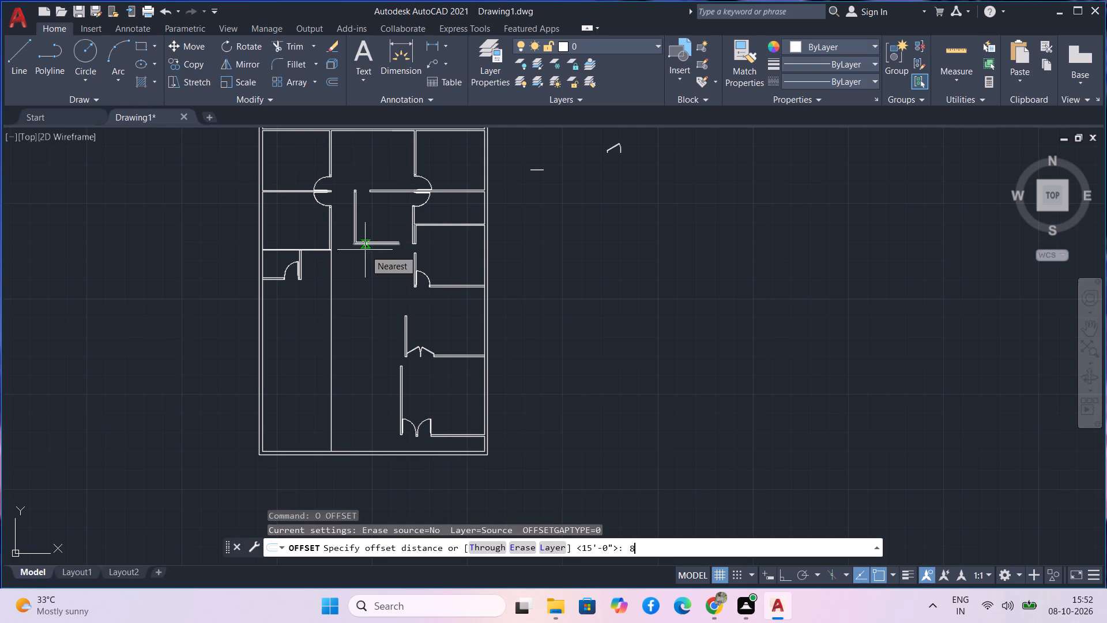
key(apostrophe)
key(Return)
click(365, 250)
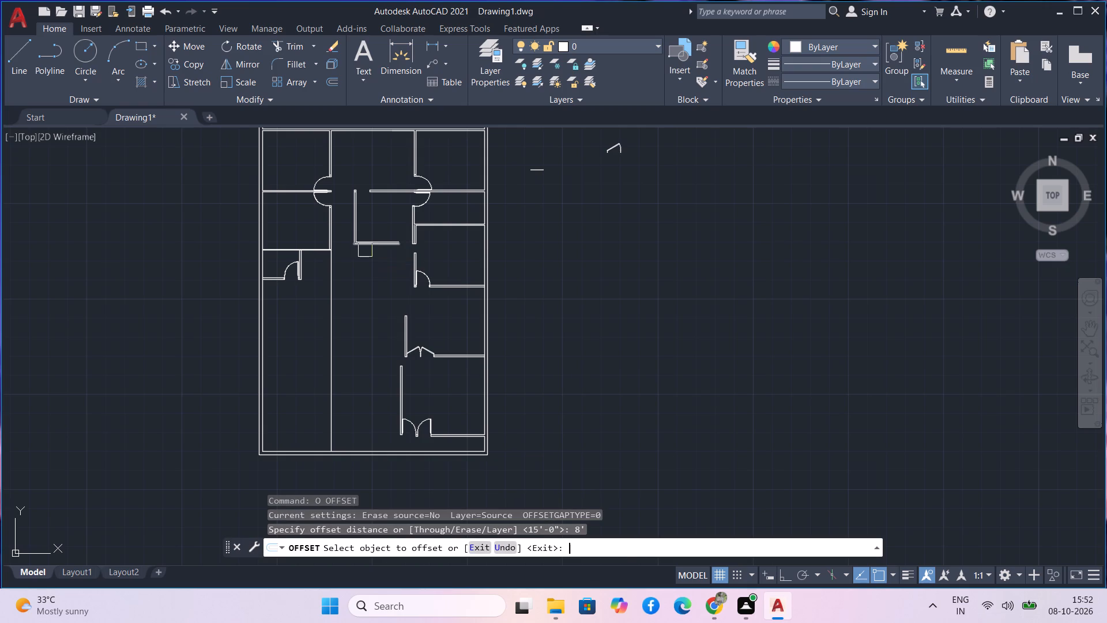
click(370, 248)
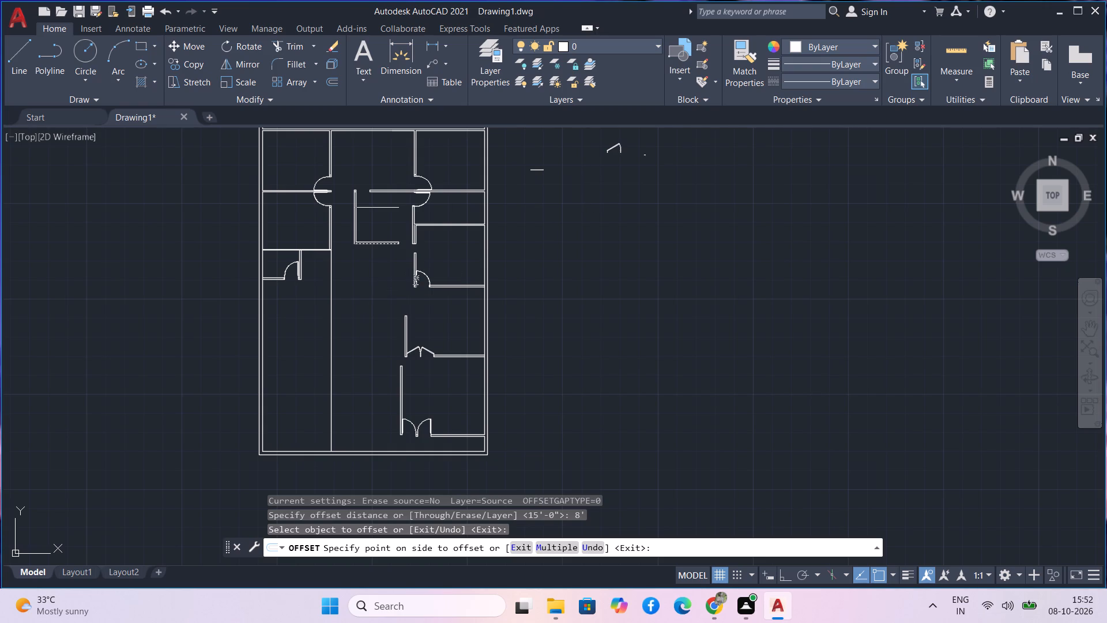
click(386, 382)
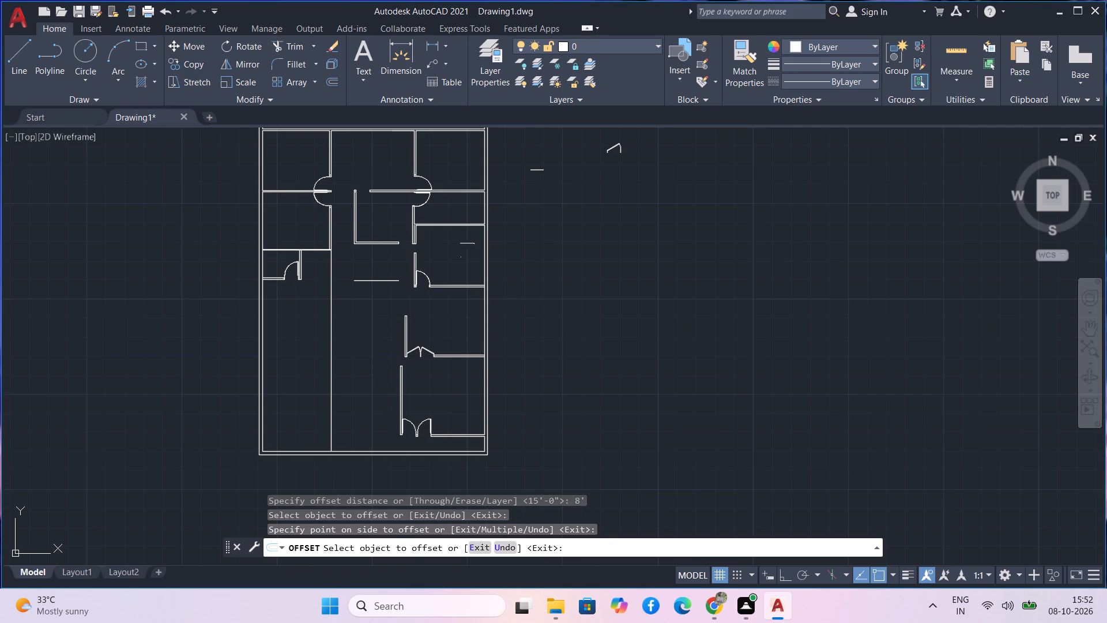
Quick-measure the spacing between the central L-shaped wall and the offset line south of it.
click(969, 48)
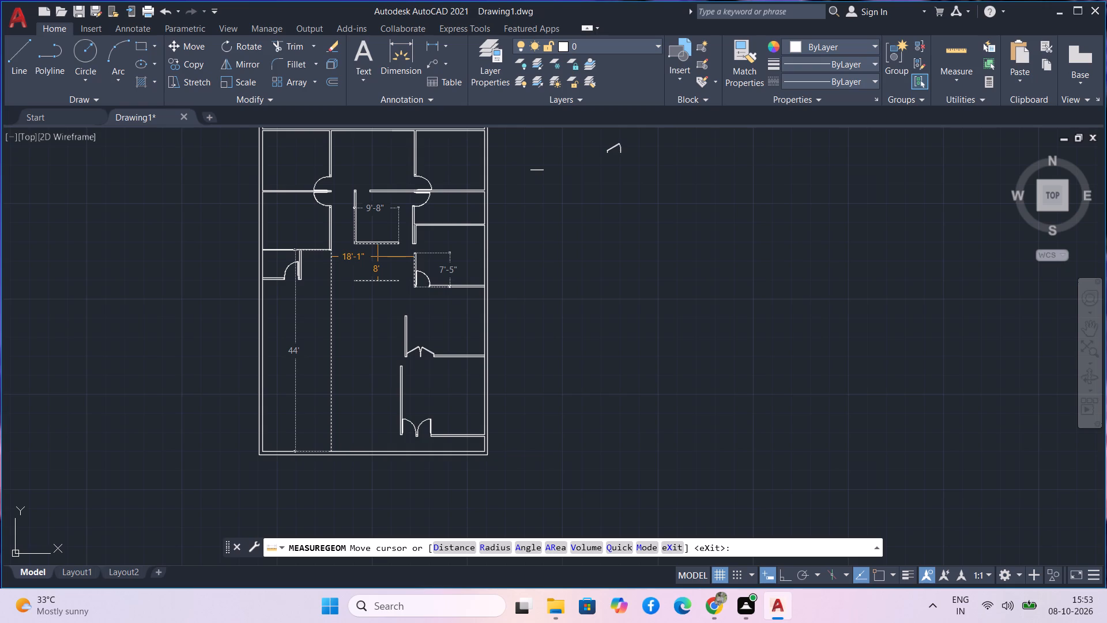
key(Escape)
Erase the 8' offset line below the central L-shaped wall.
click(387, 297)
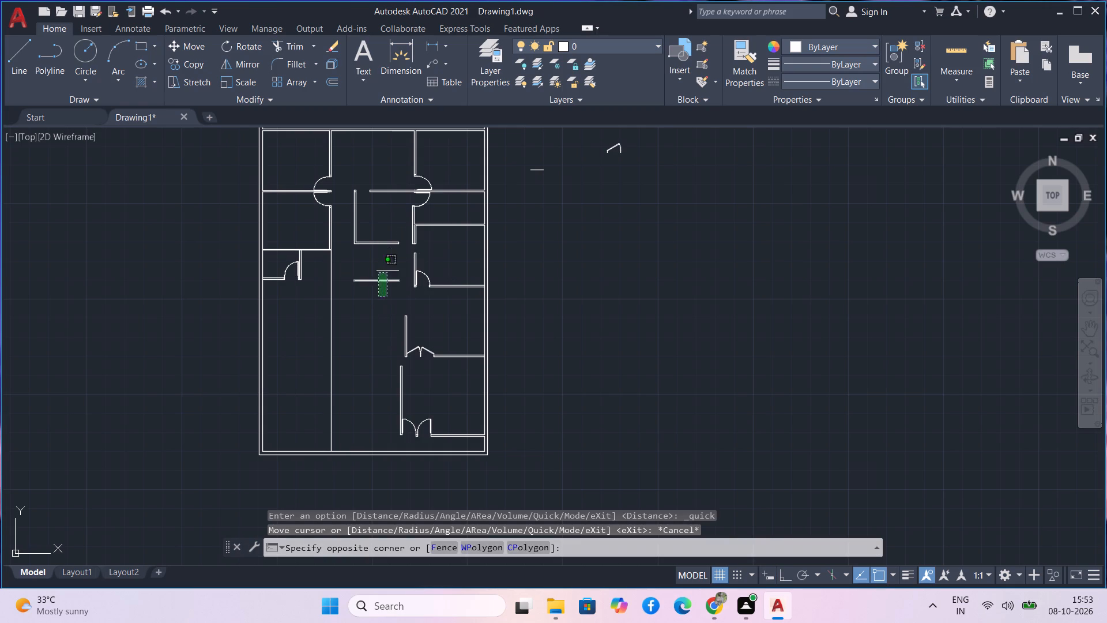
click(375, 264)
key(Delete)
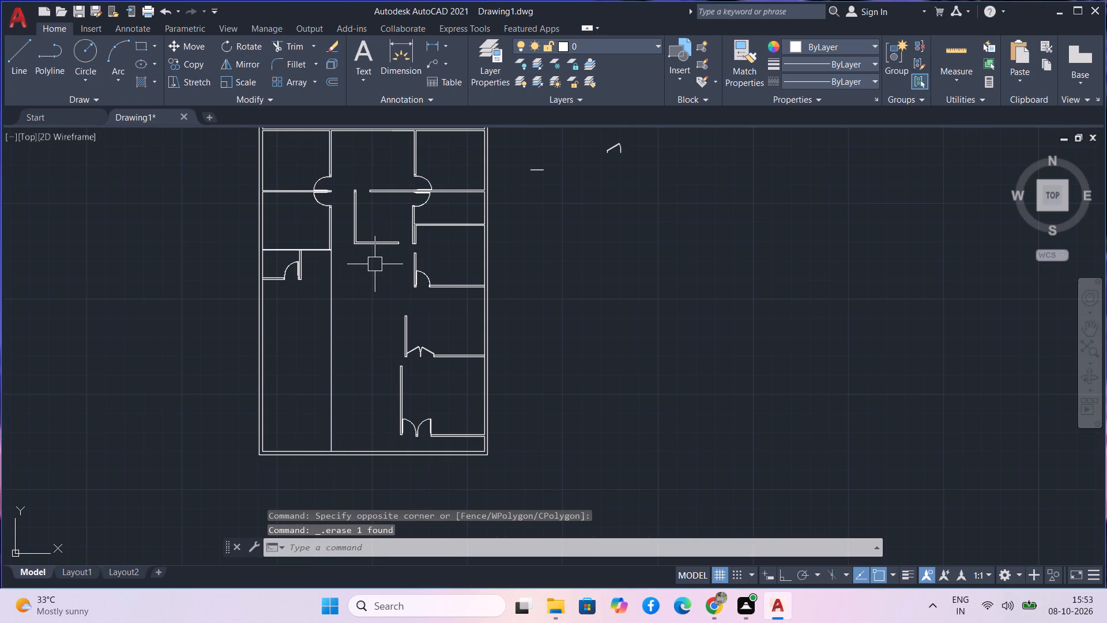
Offset the lower horizontal line of the central L-shaped wall 11' toward the south.
text(o)
key(space)
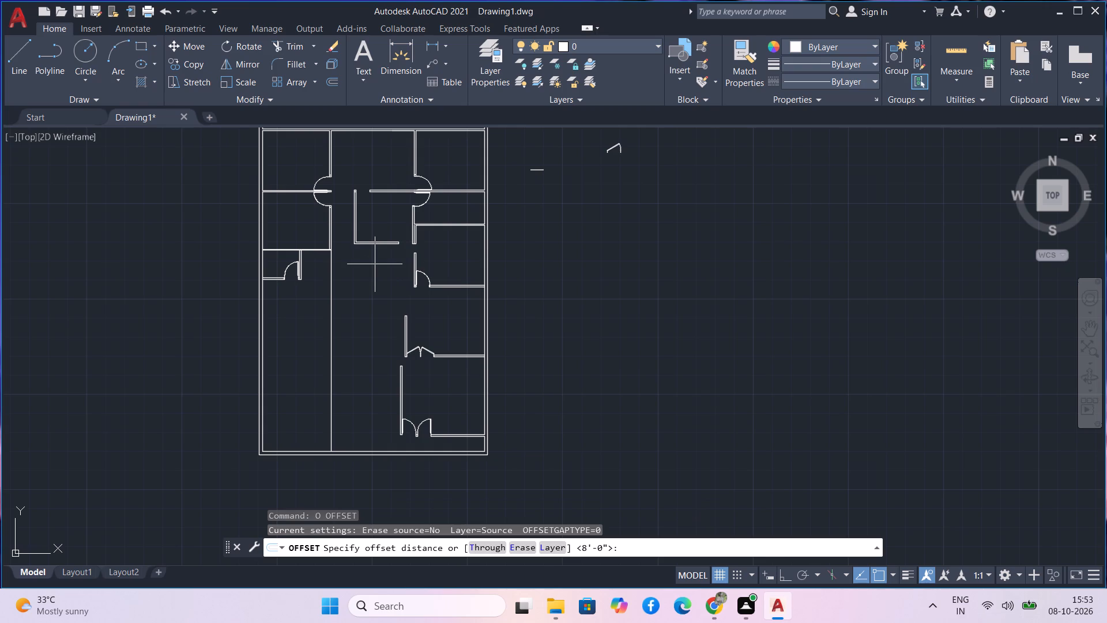
text(12)
key(apostrophe)
key(BackSpace)
key(BackSpace)
text(1')
key(Return)
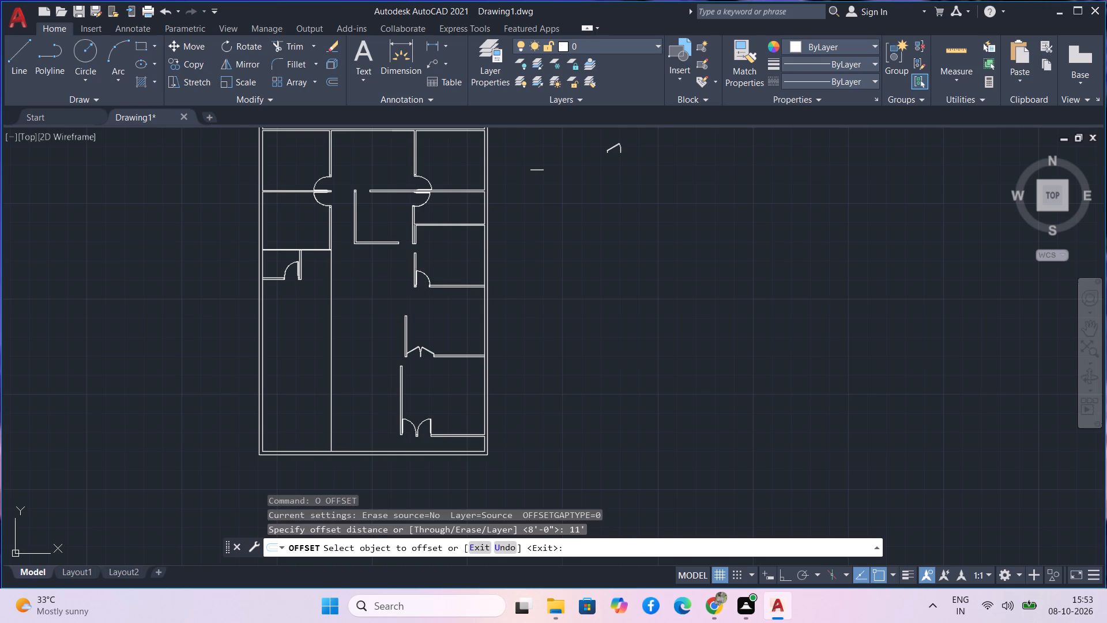
click(372, 251)
click(350, 321)
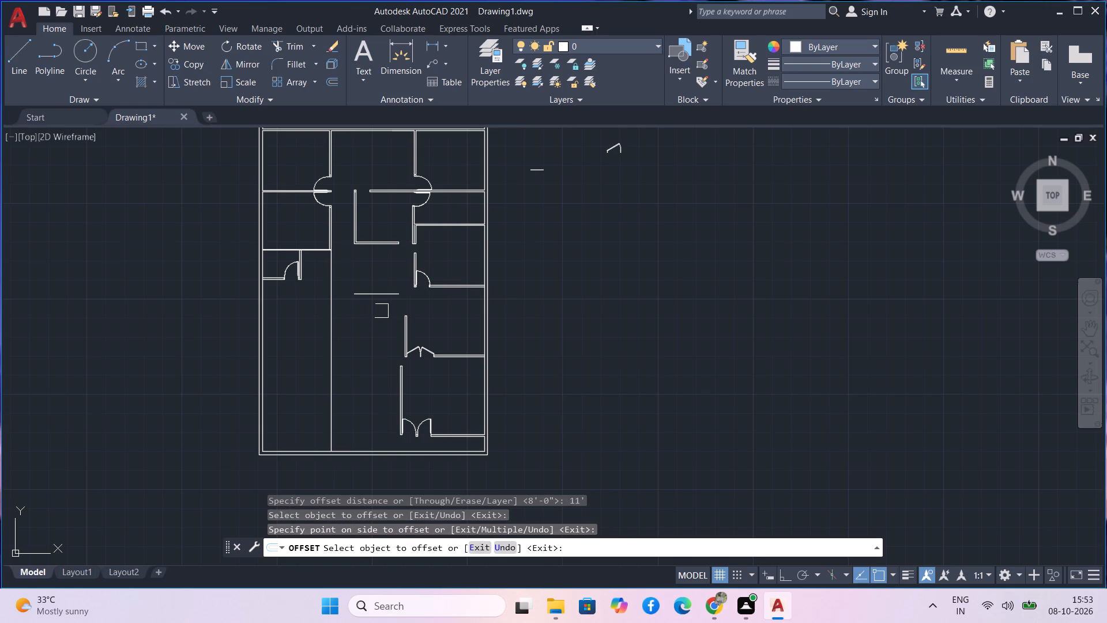
key(Escape)
Extend the west end of the 11' offset line to the long vertical offset line.
text(ex)
key(space)
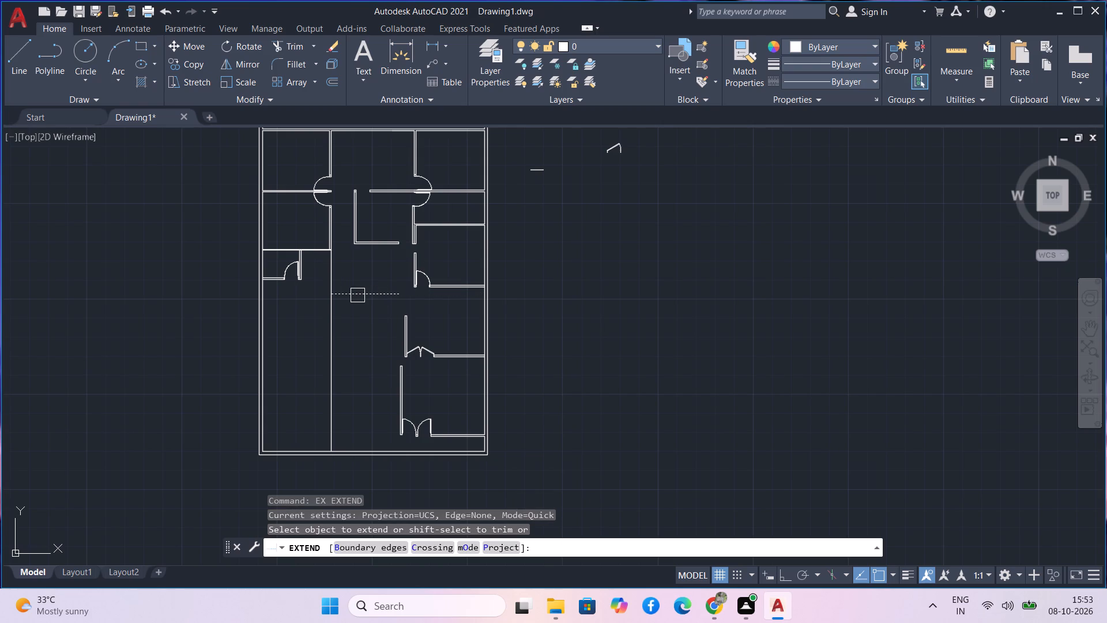
click(357, 295)
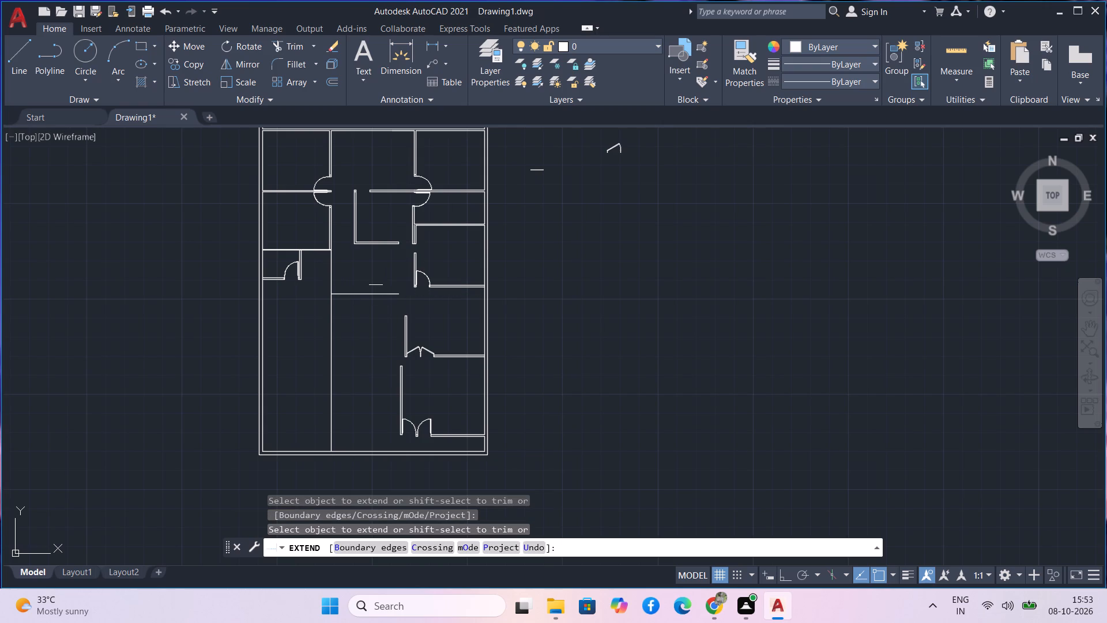
key(Escape)
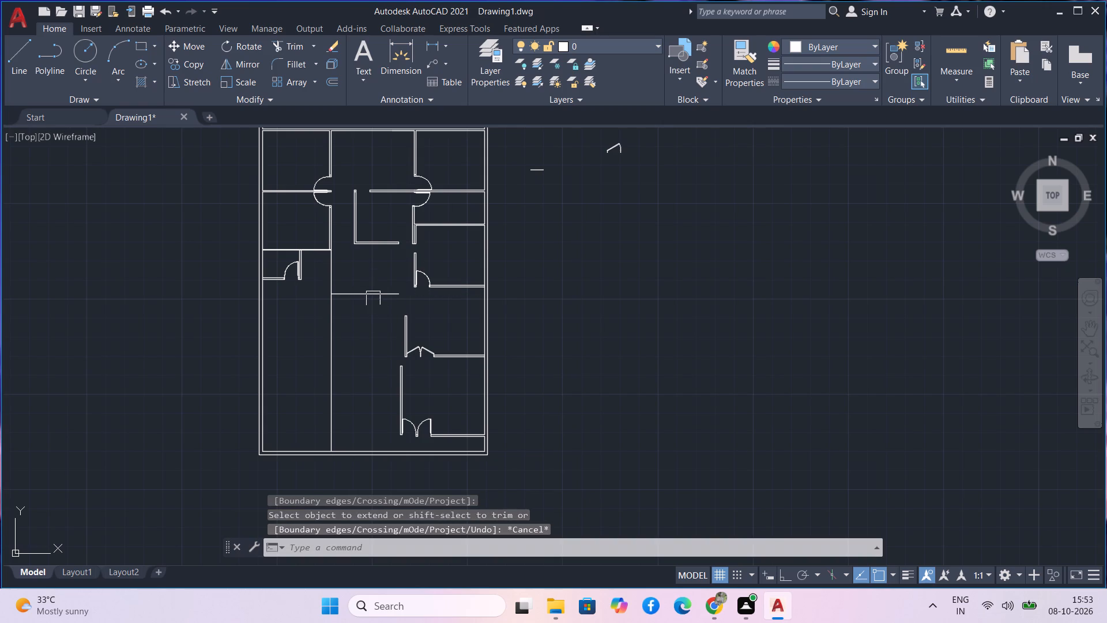
Move the extended horizontal line a short distance straight south, using its east endpoint as the base point.
click(372, 294)
text(m)
key(space)
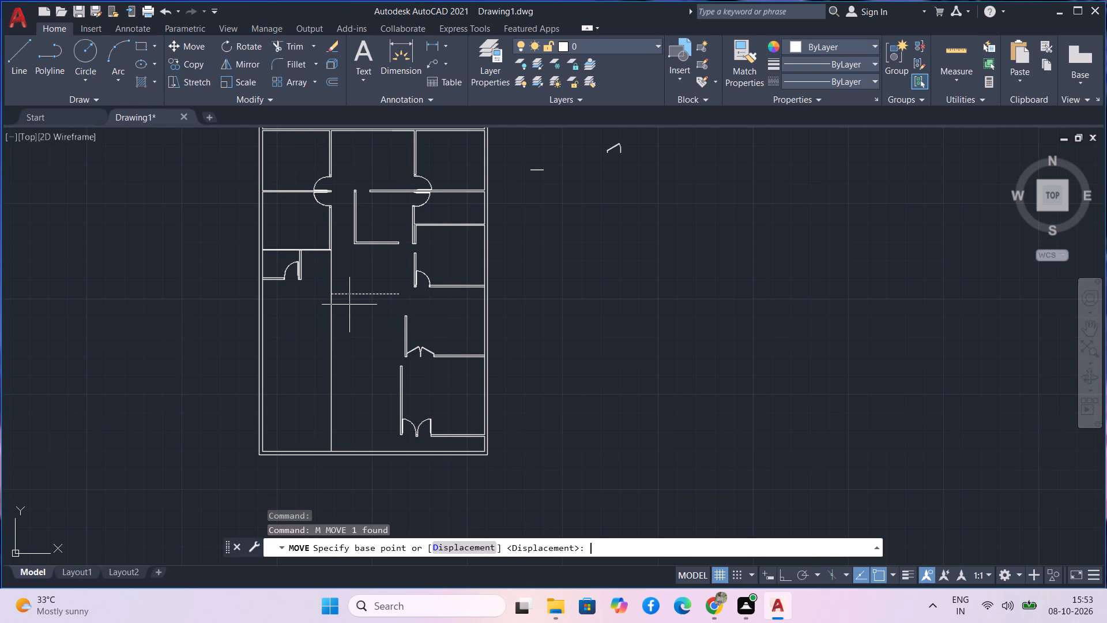
click(392, 295)
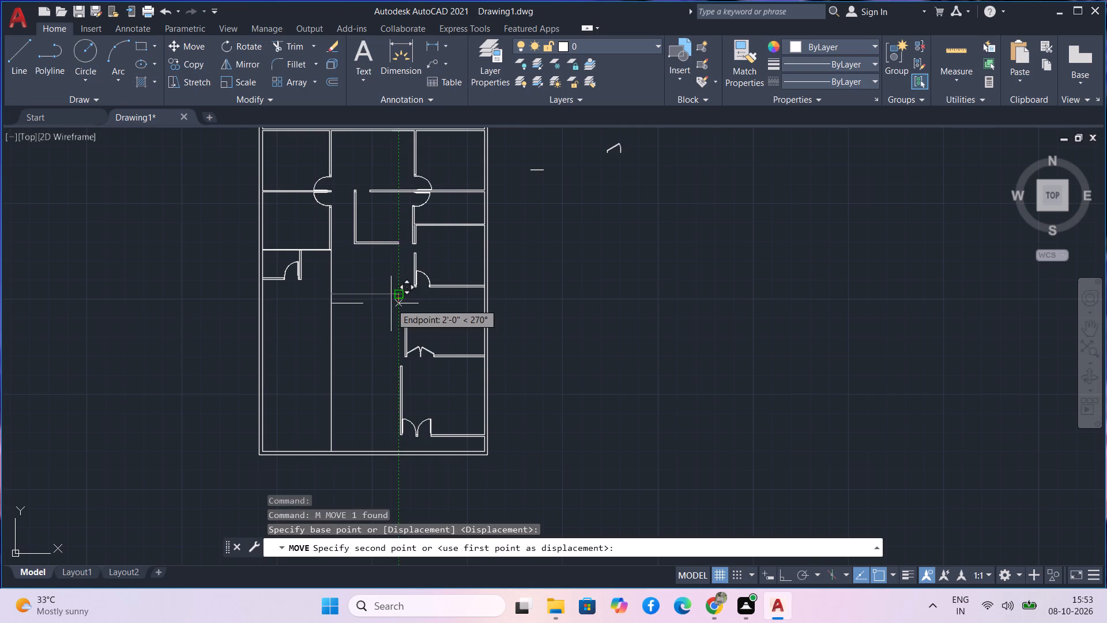
scroll(397, 303, up, 3)
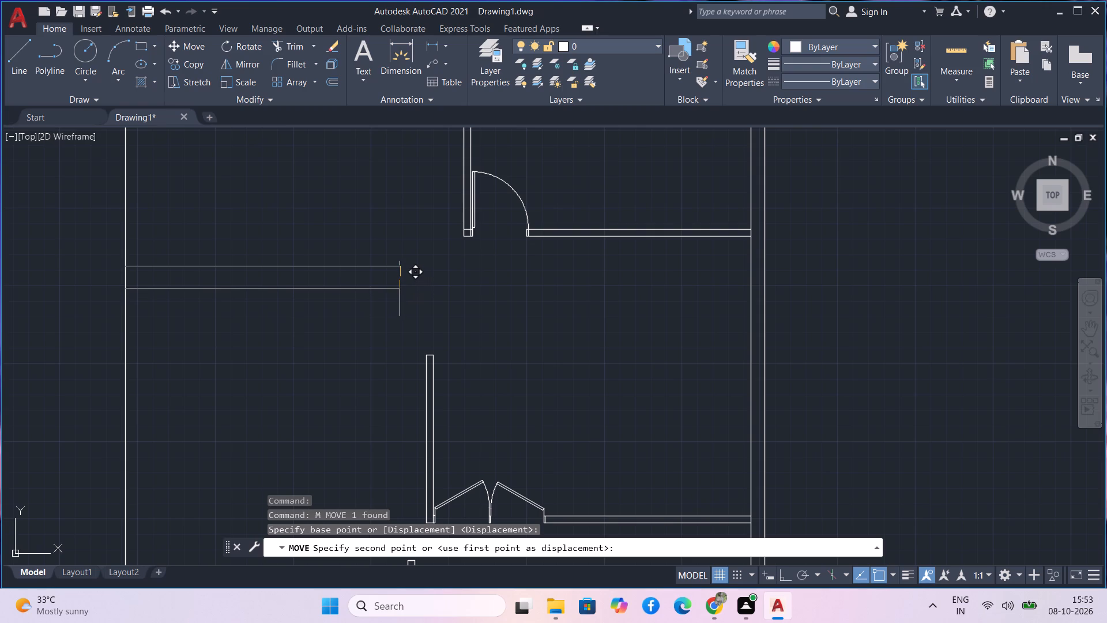
click(400, 288)
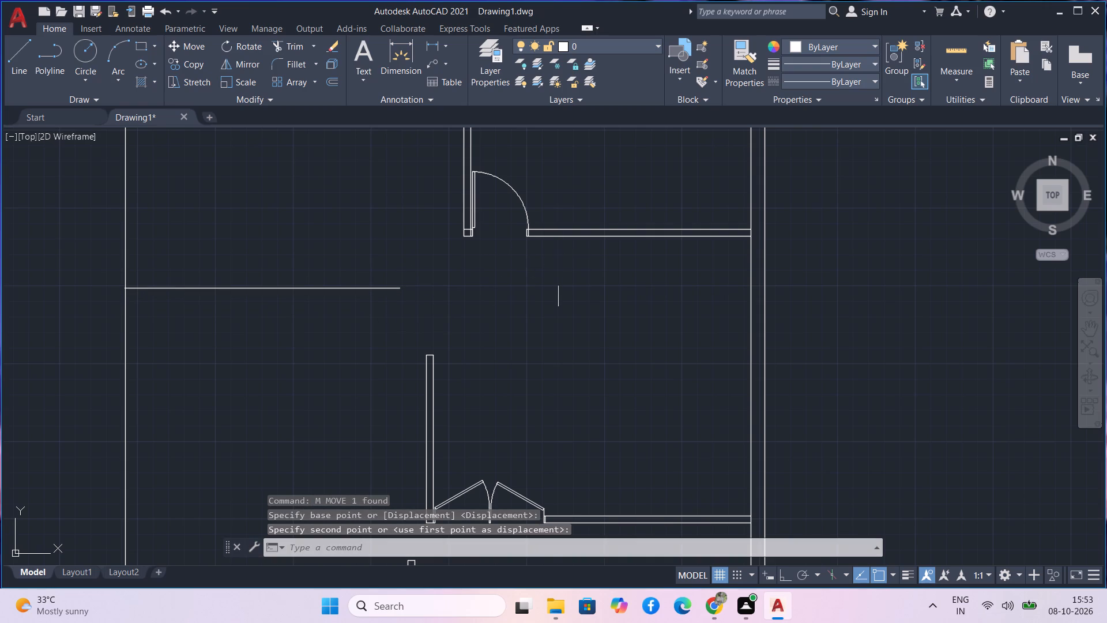
key(Escape)
Trim away the long vertical offset line both below and above the moved horizontal line.
scroll(560, 297, down, 2)
scroll(446, 336, down, 1)
middle_drag(445, 336, 447, 346)
text(tr)
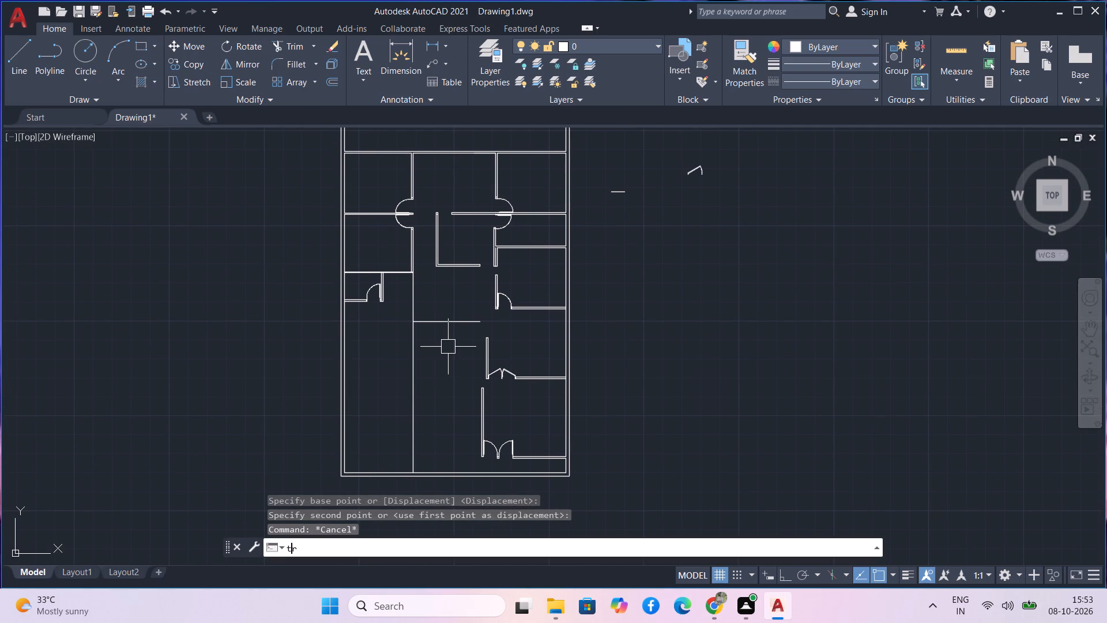
key(space)
drag(448, 347, 371, 382)
click(410, 400)
middle_drag(407, 346, 401, 408)
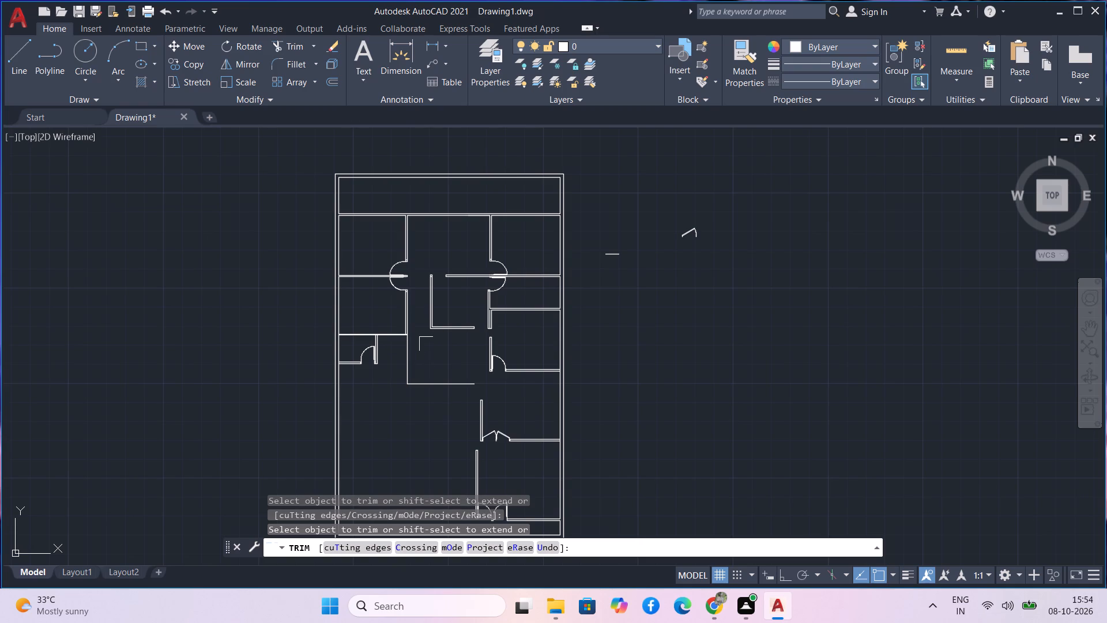
middle_drag(426, 351, 424, 384)
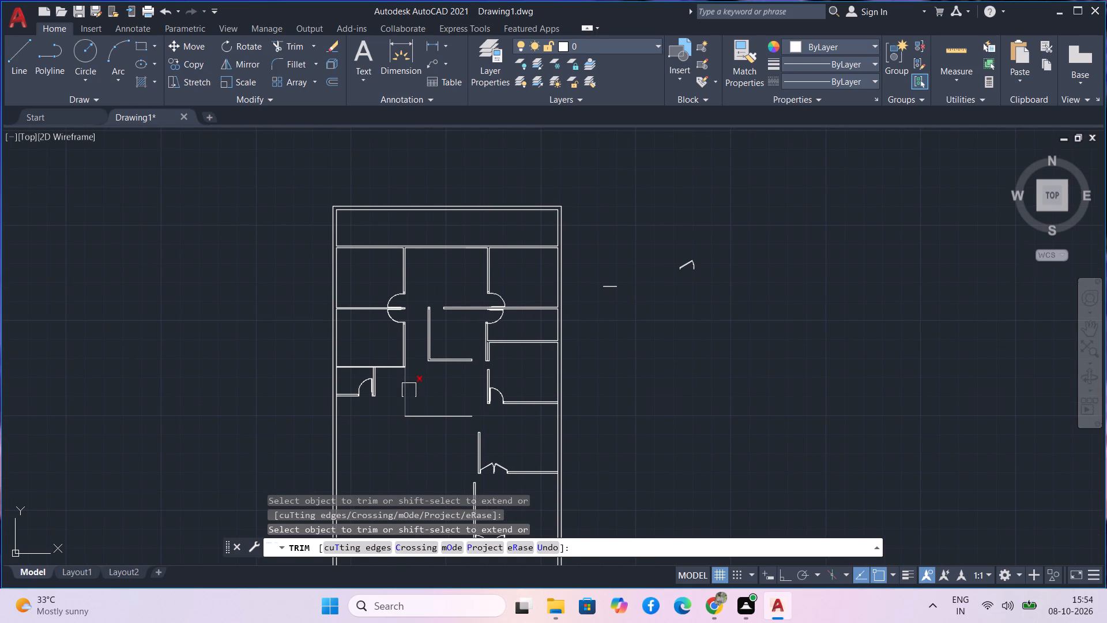
click(408, 392)
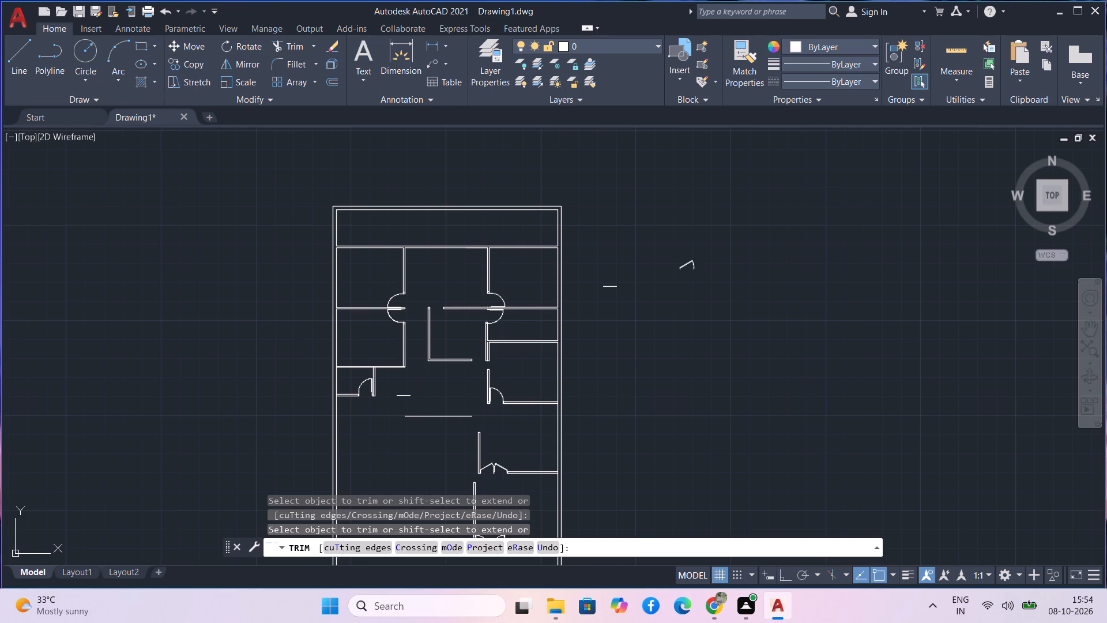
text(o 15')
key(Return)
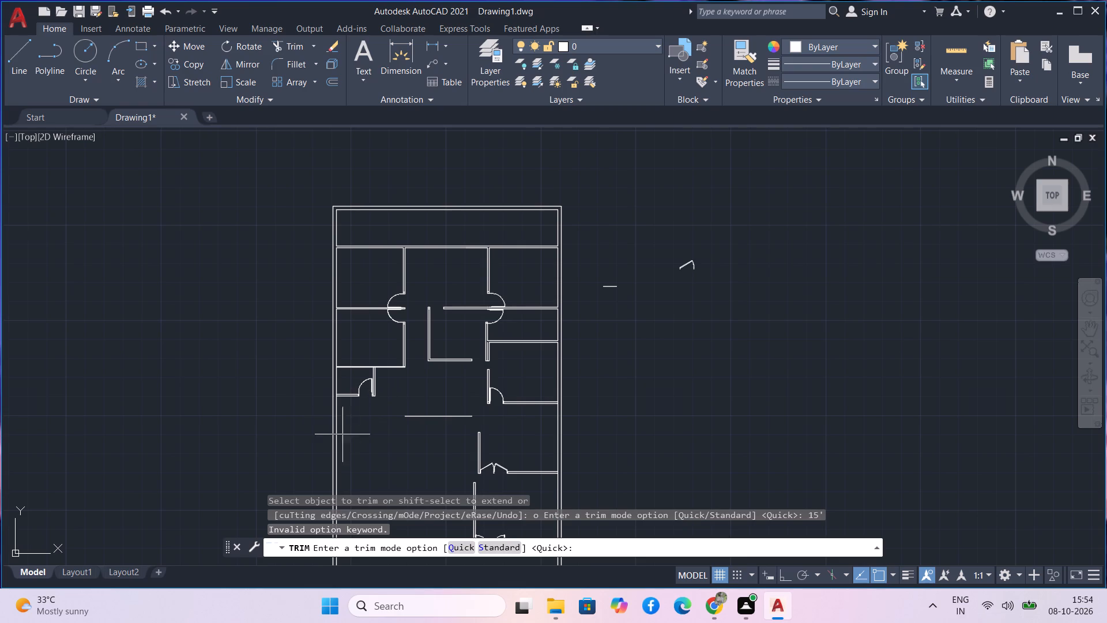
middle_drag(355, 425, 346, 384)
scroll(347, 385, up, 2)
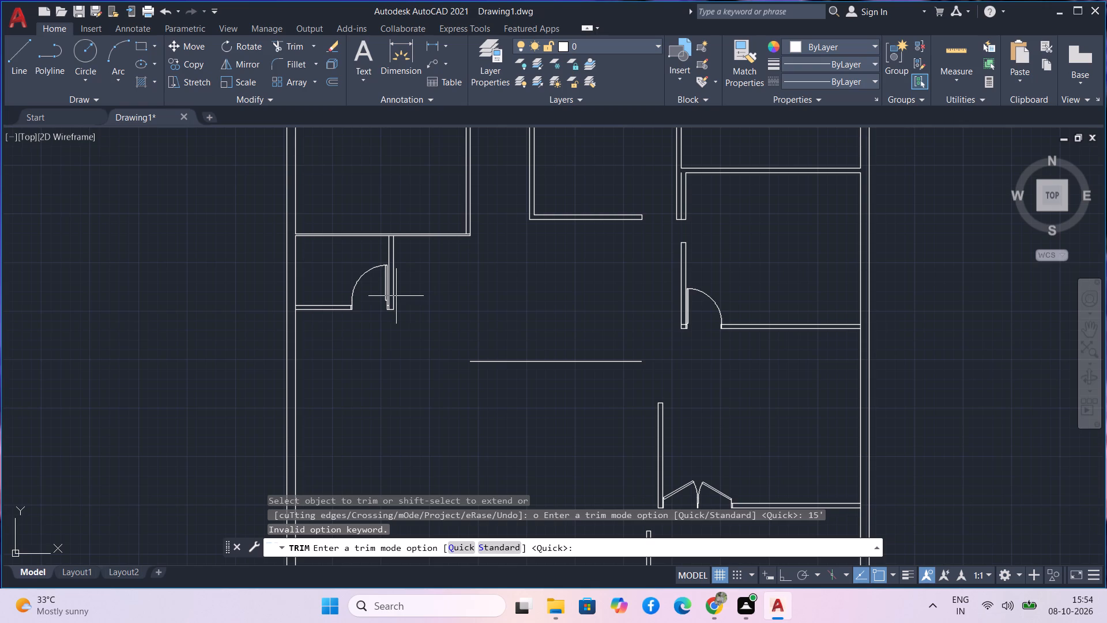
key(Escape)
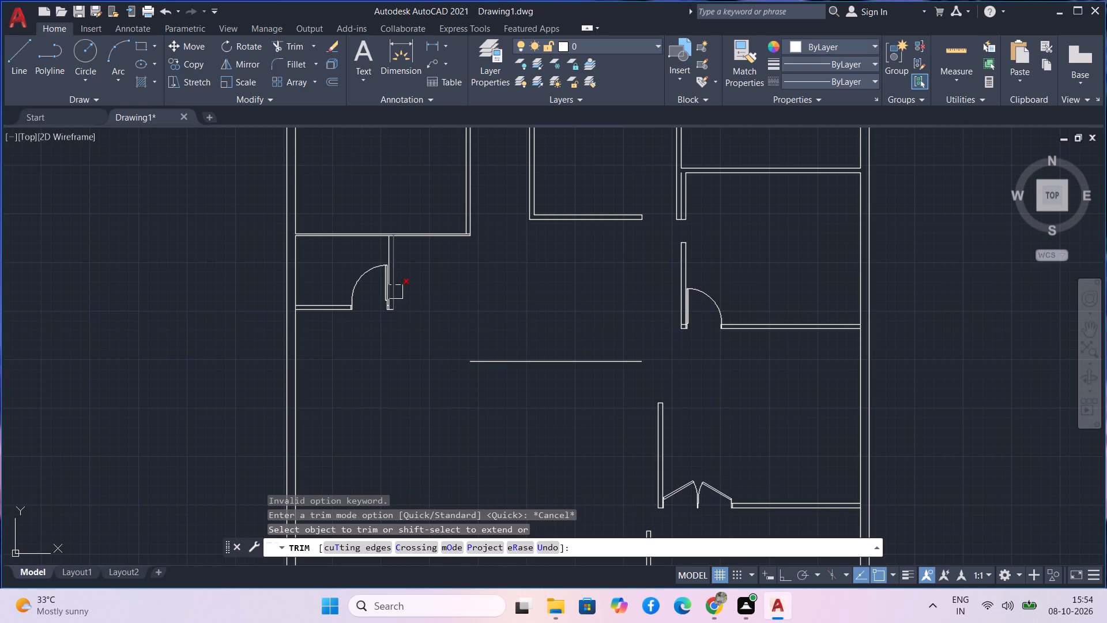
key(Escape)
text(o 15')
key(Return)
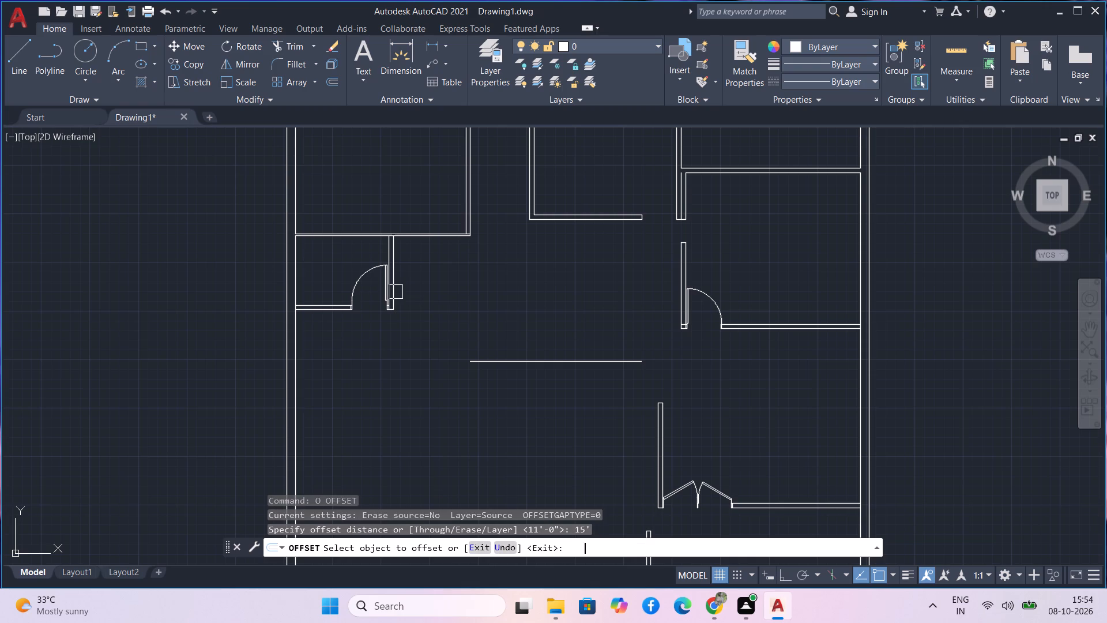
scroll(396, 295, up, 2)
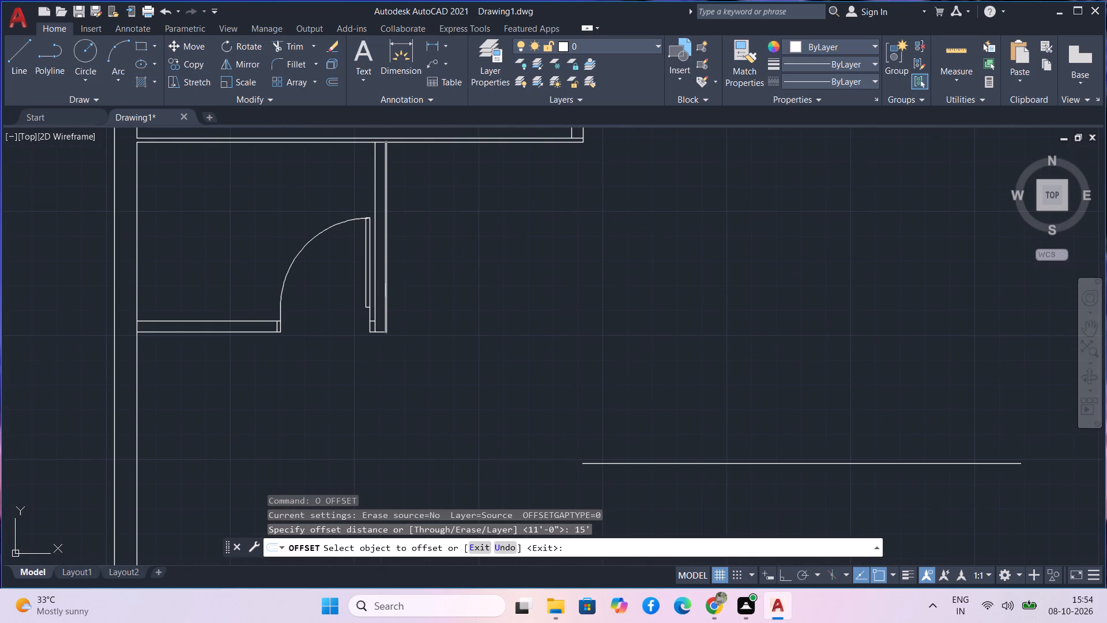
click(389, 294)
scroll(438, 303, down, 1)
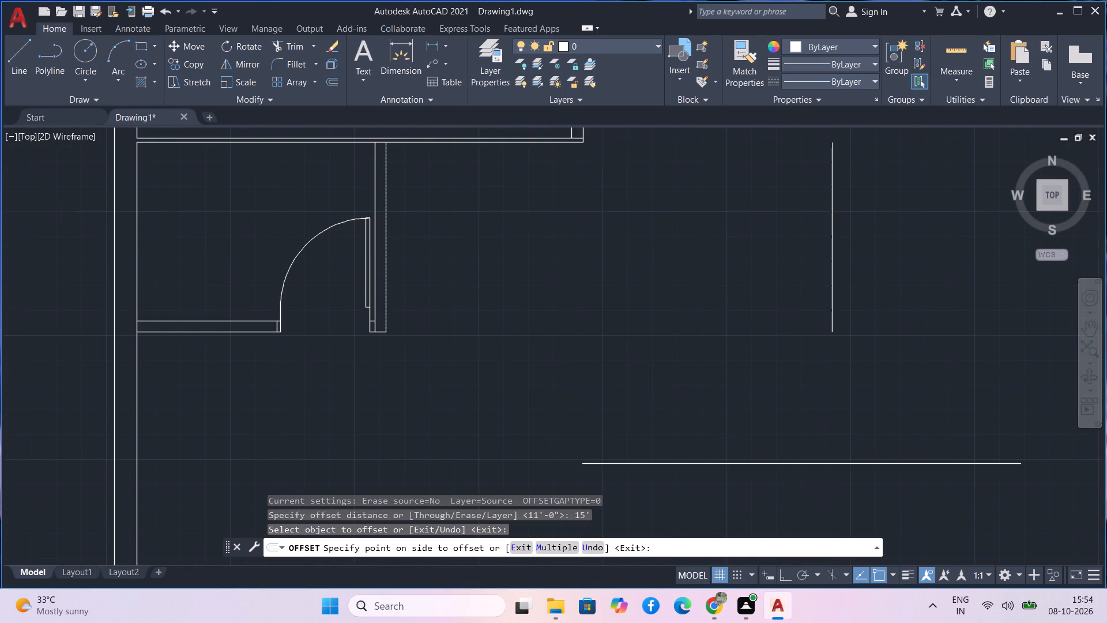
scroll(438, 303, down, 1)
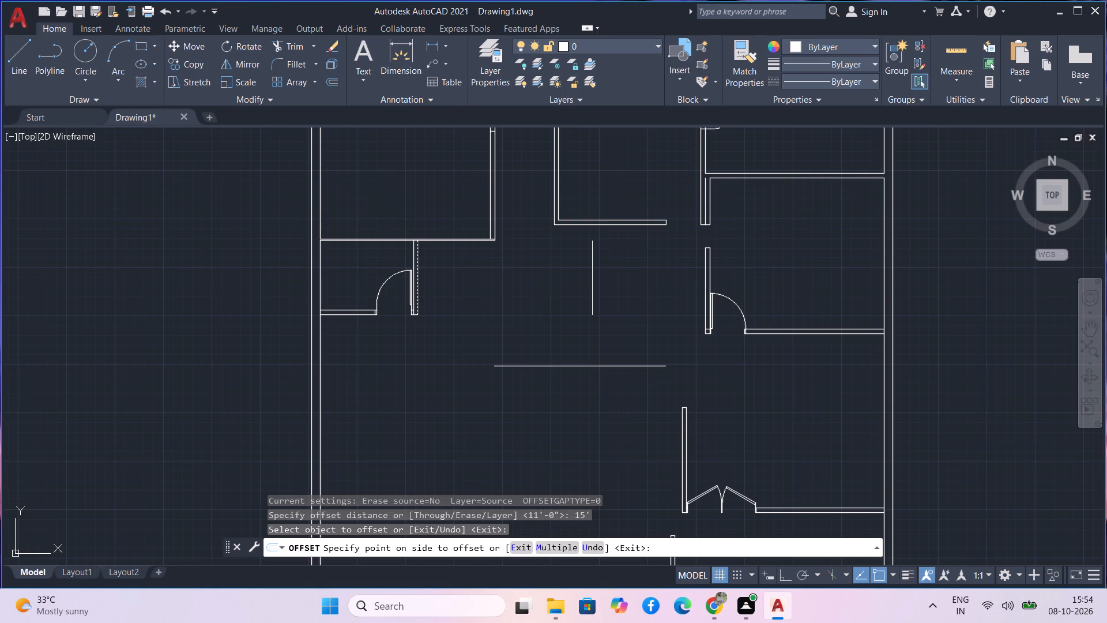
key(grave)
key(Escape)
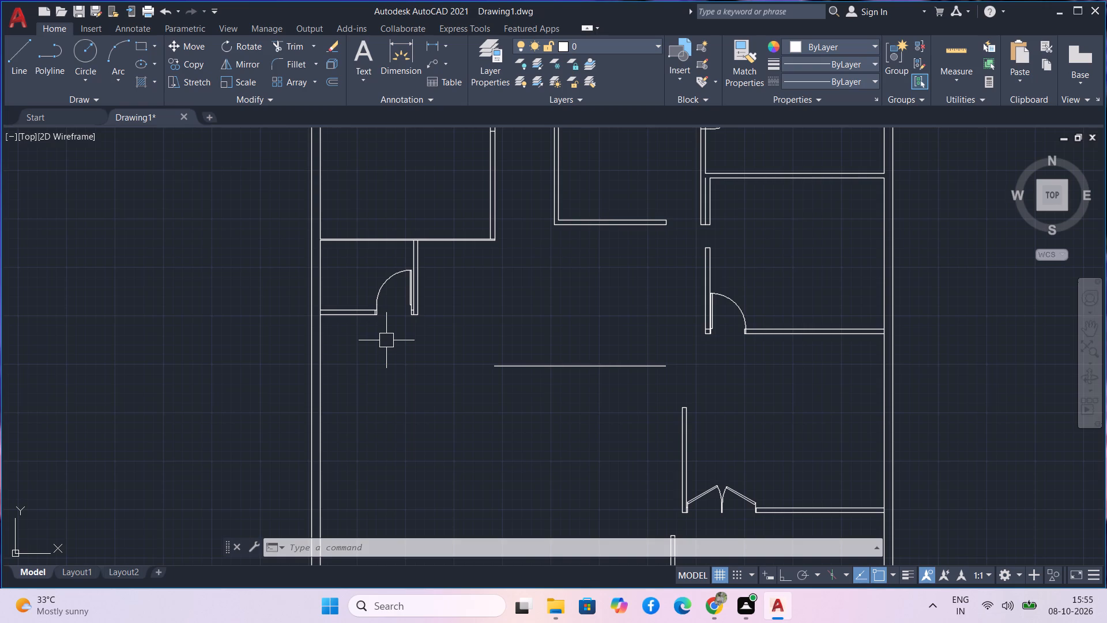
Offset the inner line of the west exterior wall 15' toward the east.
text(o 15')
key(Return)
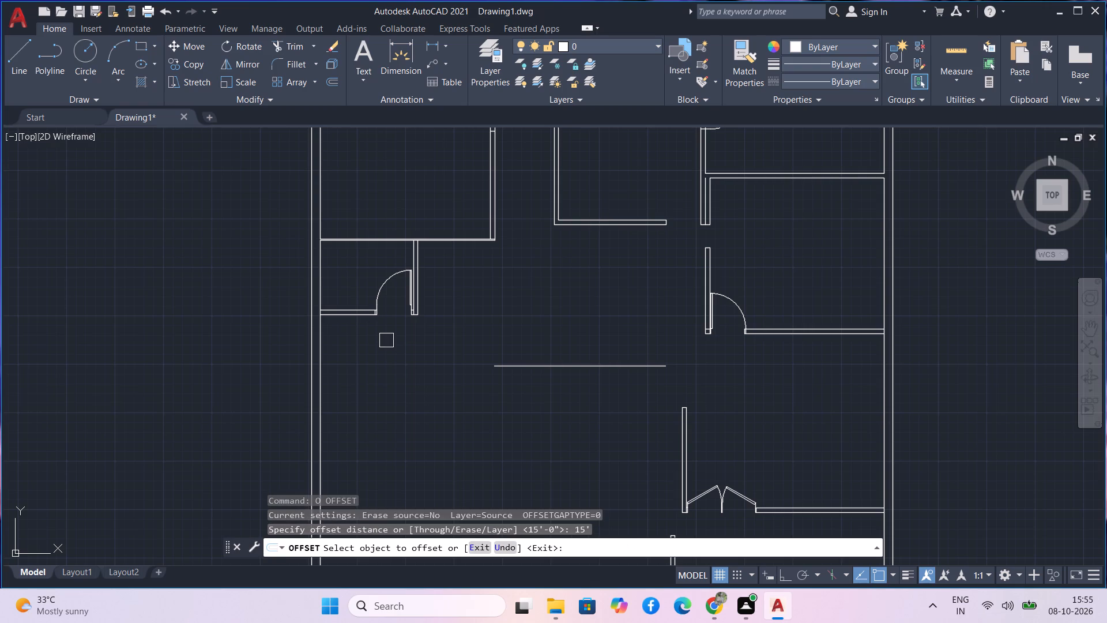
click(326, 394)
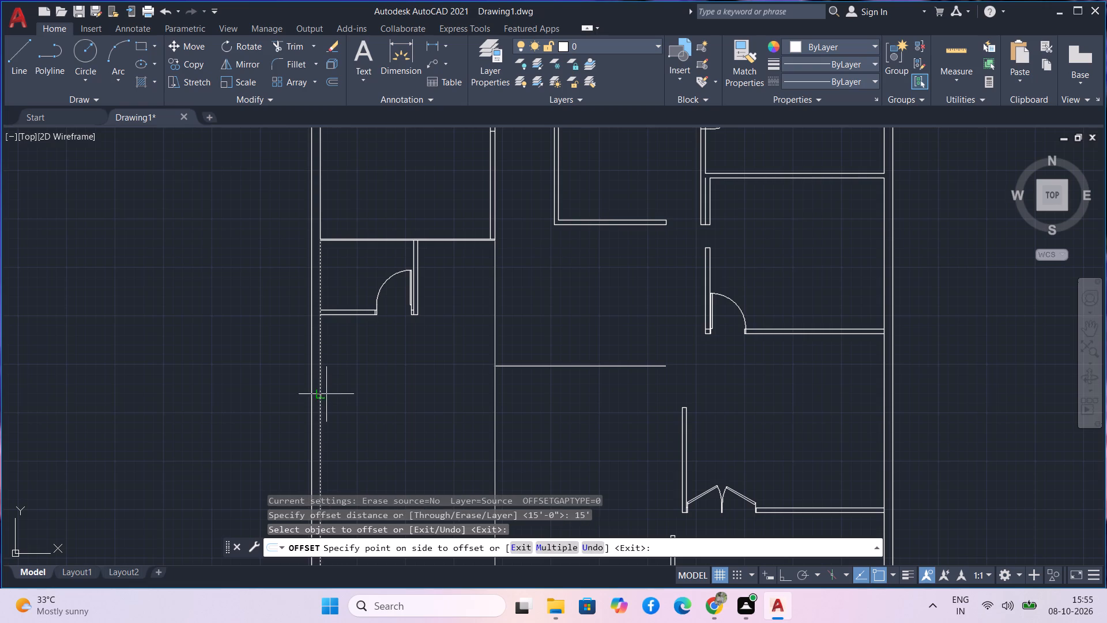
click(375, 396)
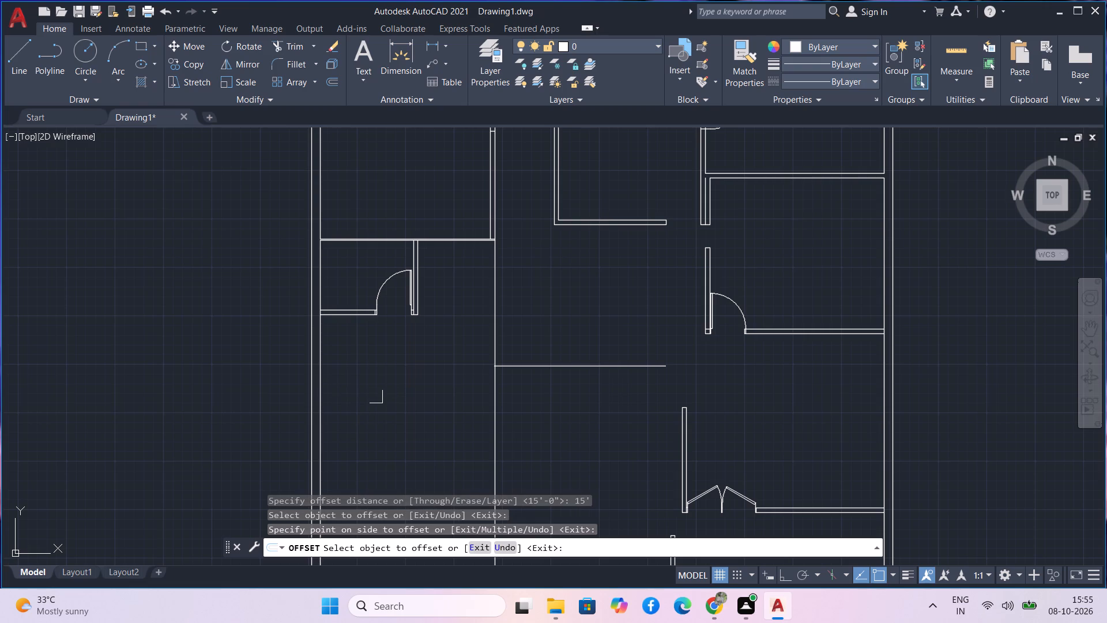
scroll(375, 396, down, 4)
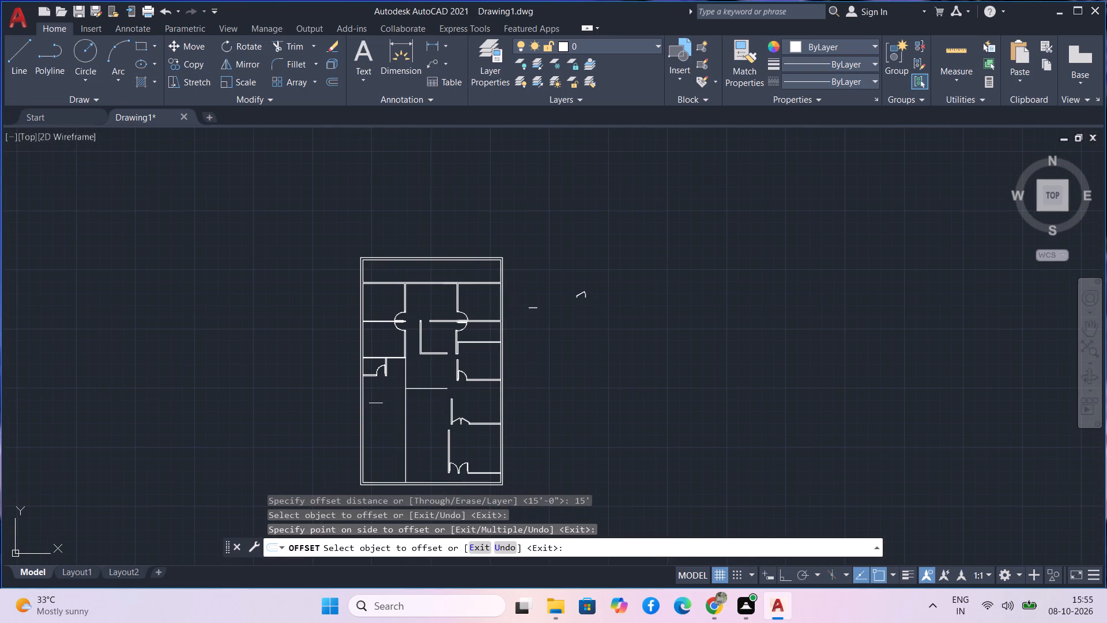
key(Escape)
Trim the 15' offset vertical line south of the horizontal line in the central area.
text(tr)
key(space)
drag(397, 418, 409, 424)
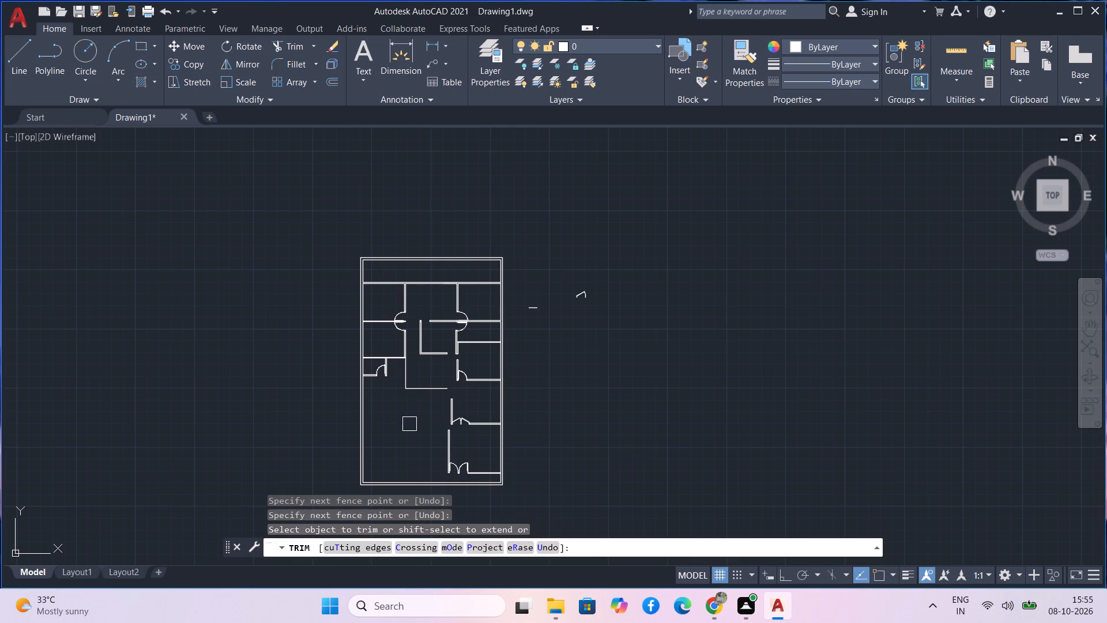
Remove the short stray line lying outside the plan, east of the exterior wall.
middle_drag(409, 424, 412, 456)
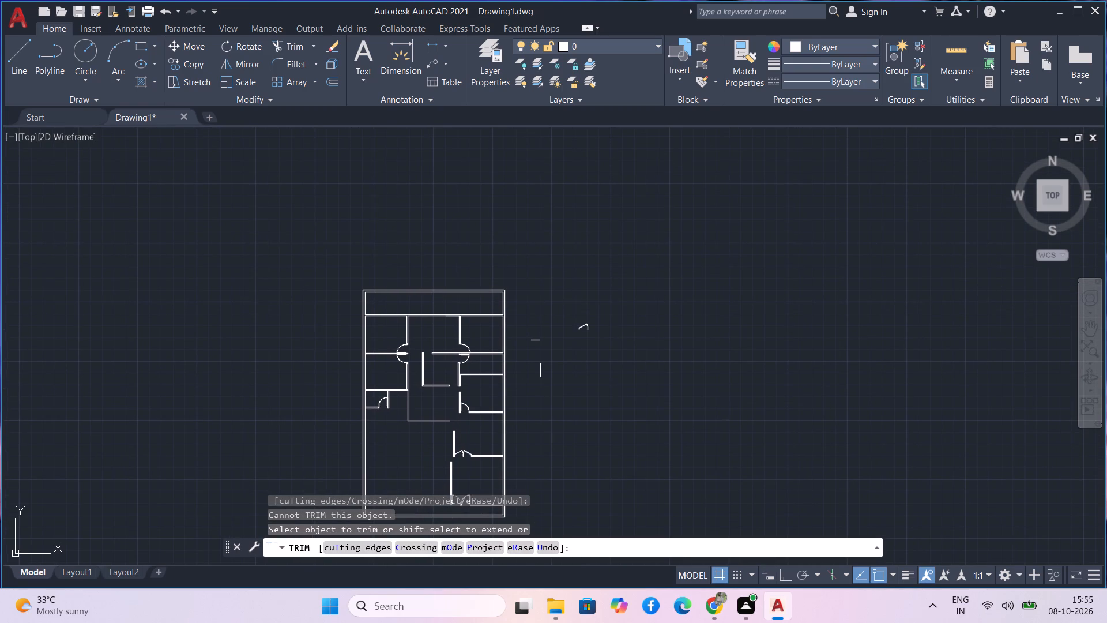
click(539, 345)
scroll(537, 376, down, 1)
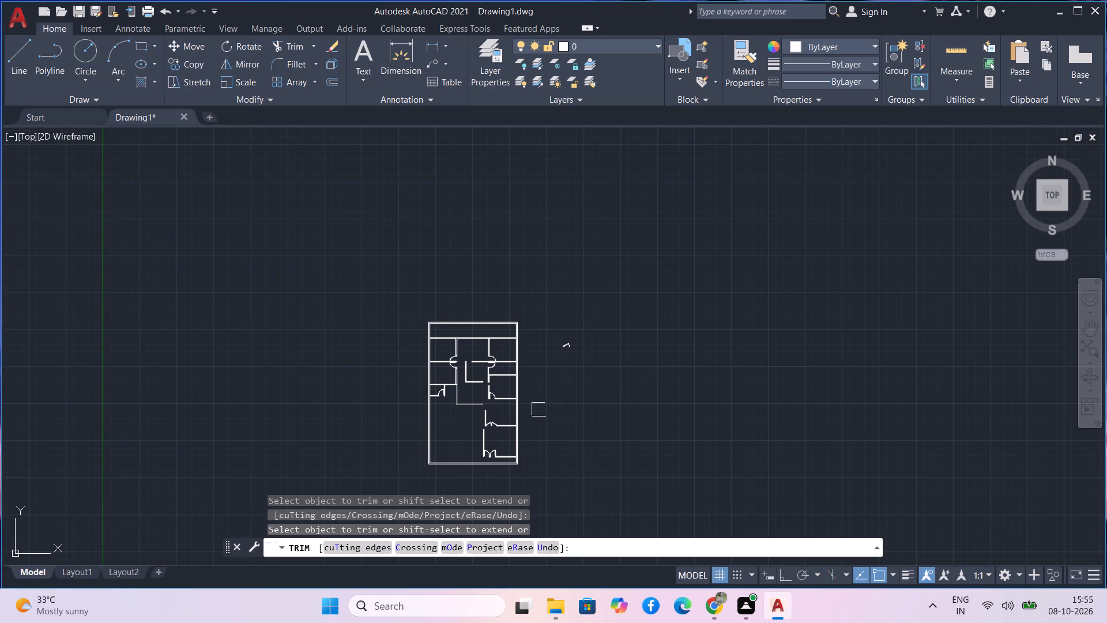
Remove the single horizontal line south of the central L-shaped wall and the vertical offset line meeting its west end.
middle_drag(539, 411, 566, 380)
scroll(487, 384, up, 3)
middle_drag(487, 384, 496, 369)
middle_click(496, 369)
middle_drag(445, 374, 434, 358)
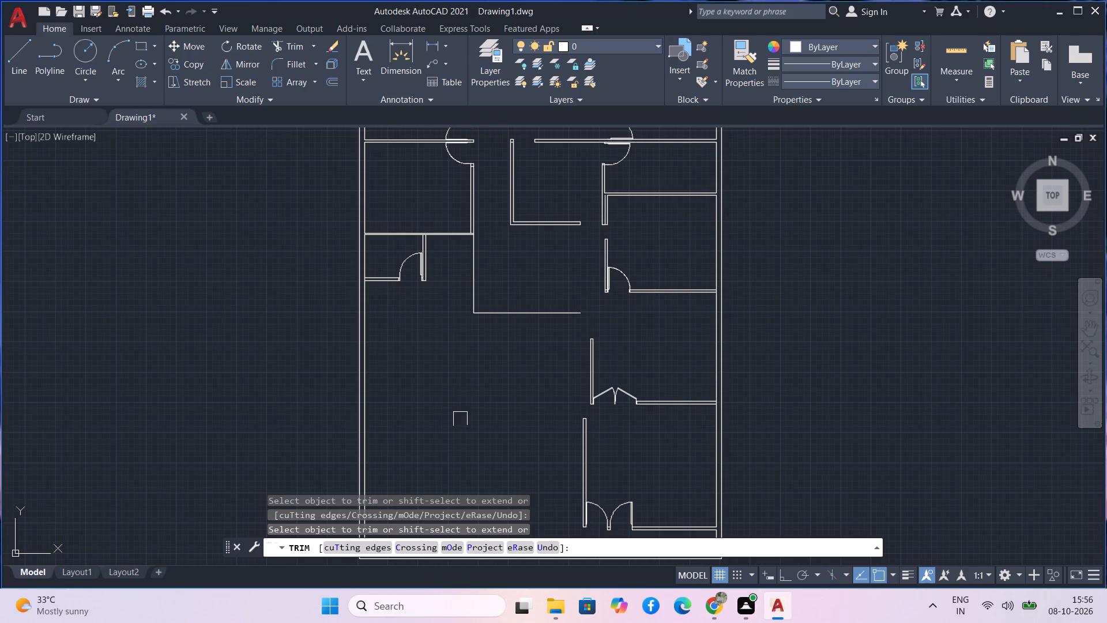
drag(519, 375, 510, 340)
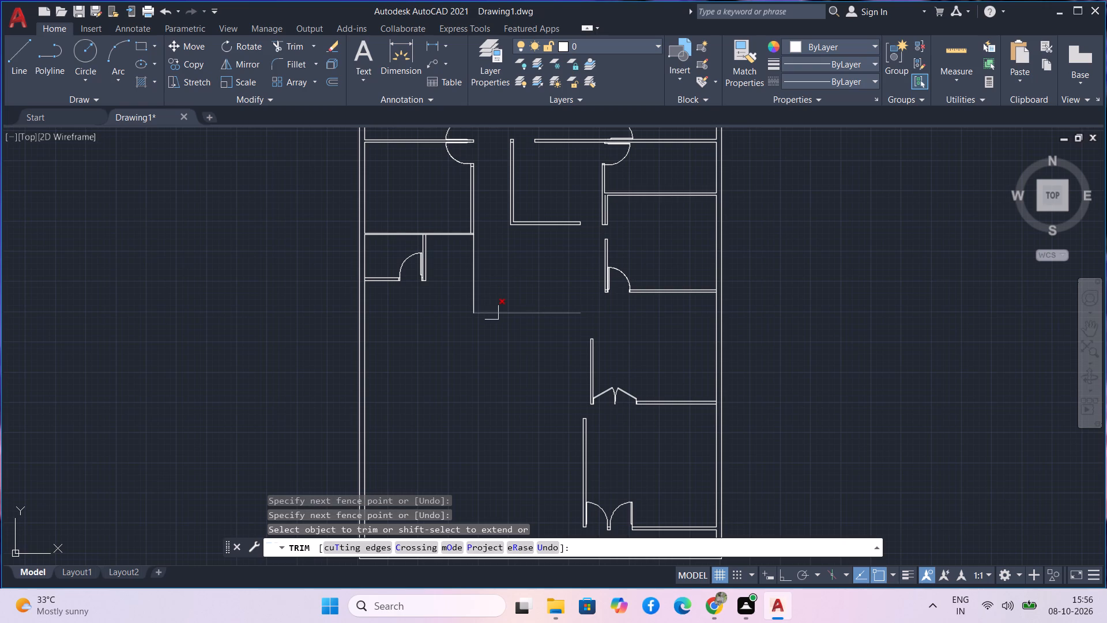
click(491, 313)
click(476, 299)
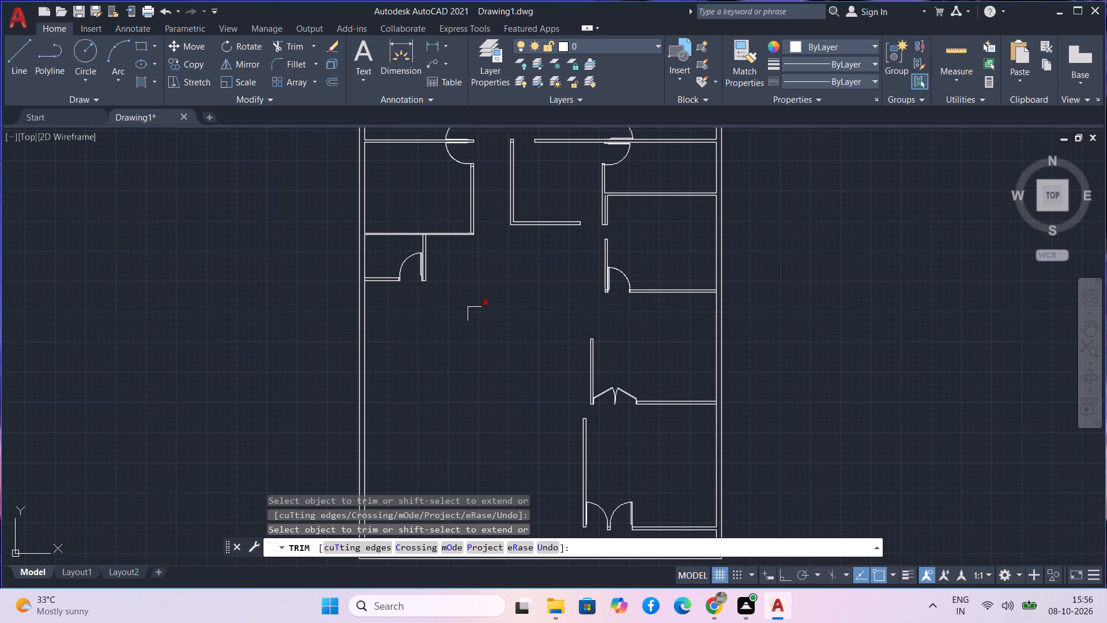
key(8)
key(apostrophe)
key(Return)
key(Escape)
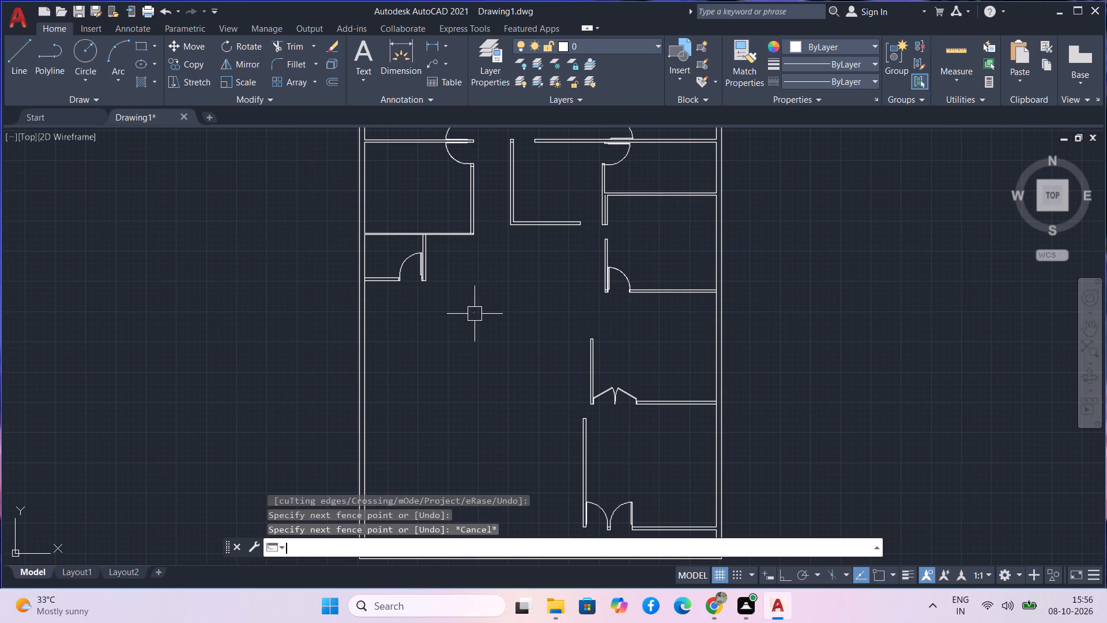
Offset the lower line of the horizontal wall above the small west room 8' toward the south.
text(o)
key(space)
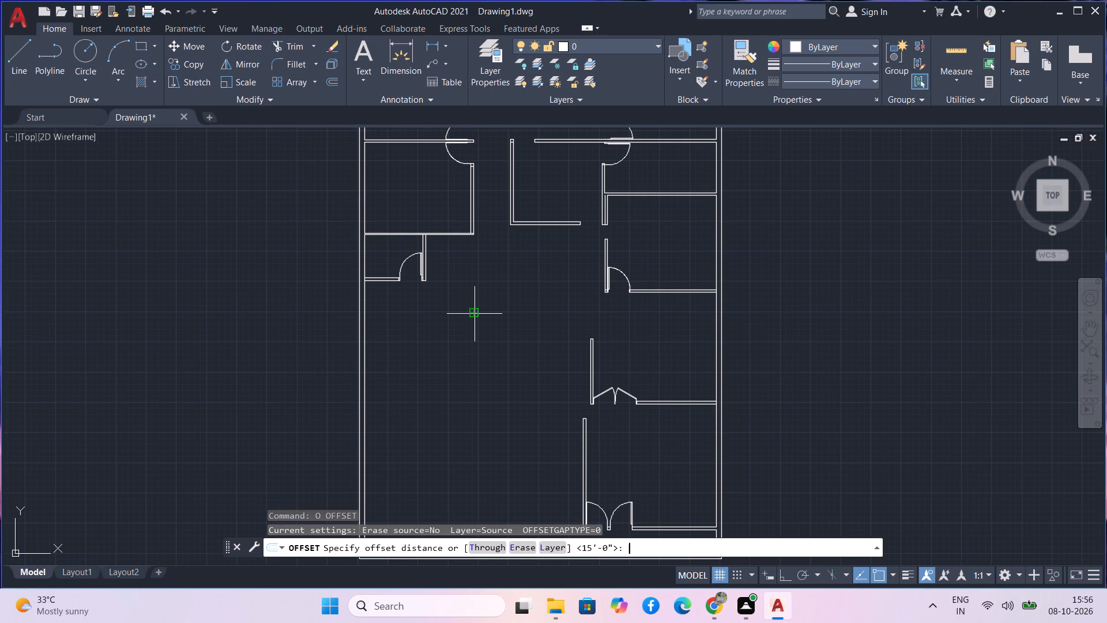
text(8')
key(Return)
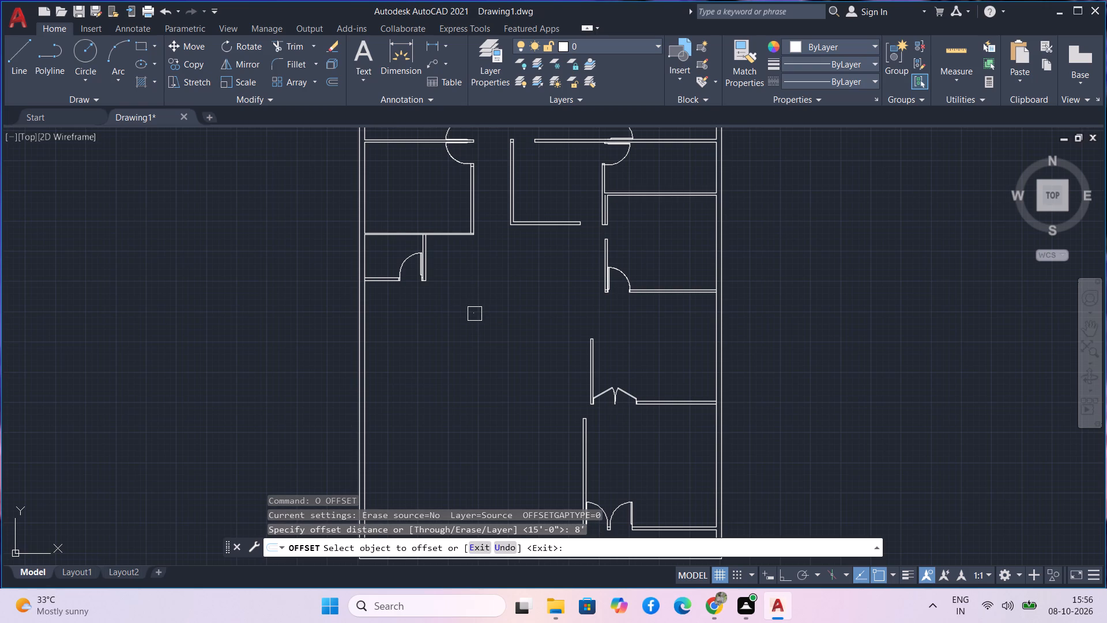
scroll(461, 240, up, 5)
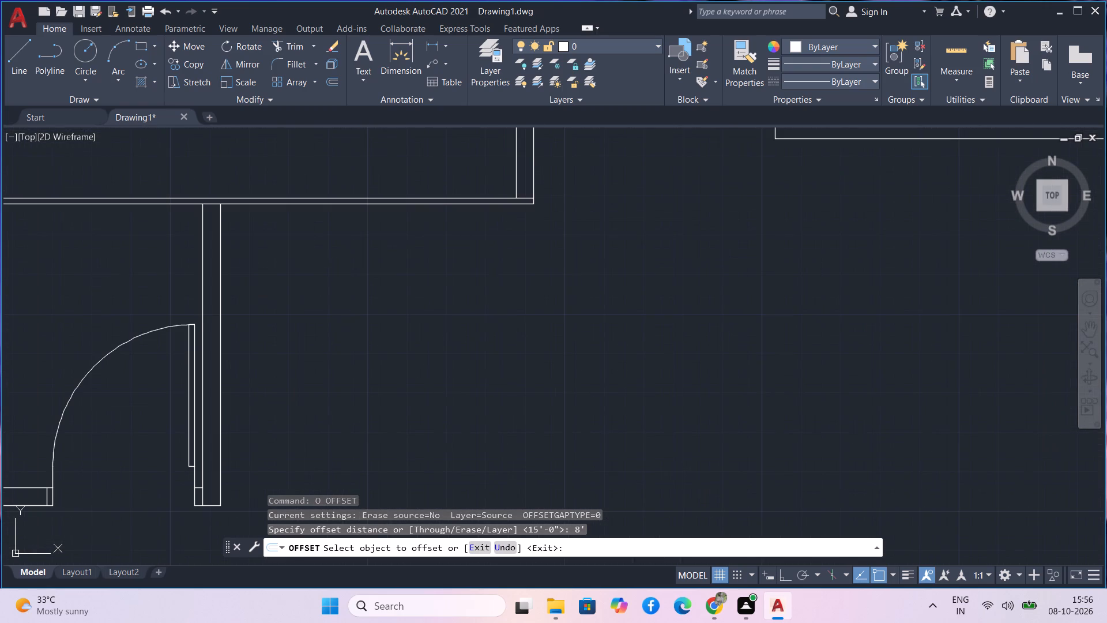
click(449, 209)
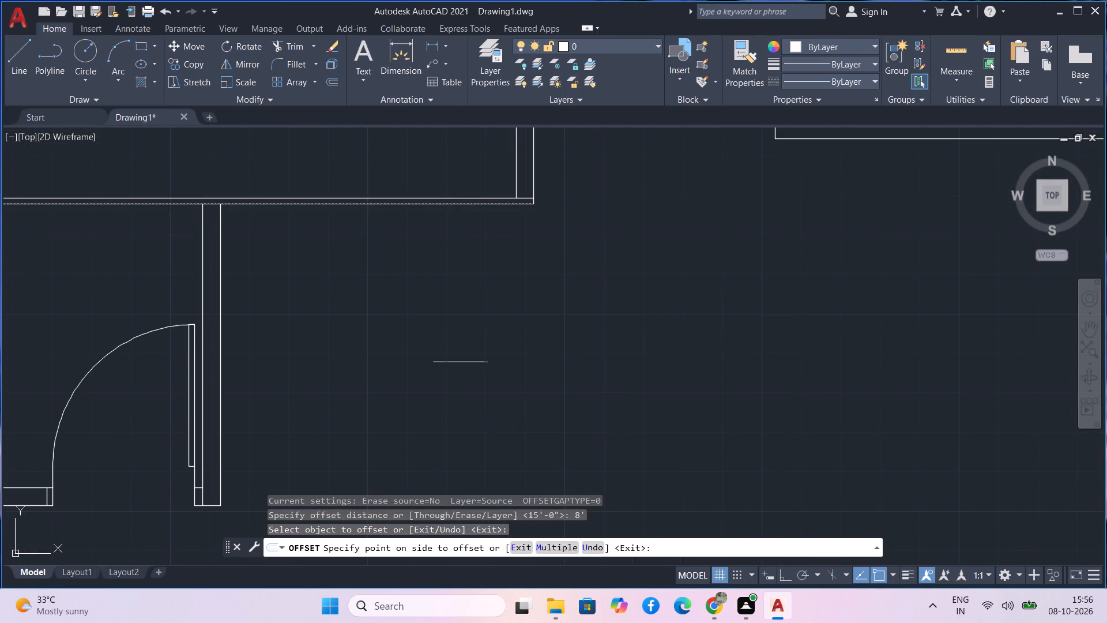
scroll(461, 363, down, 3)
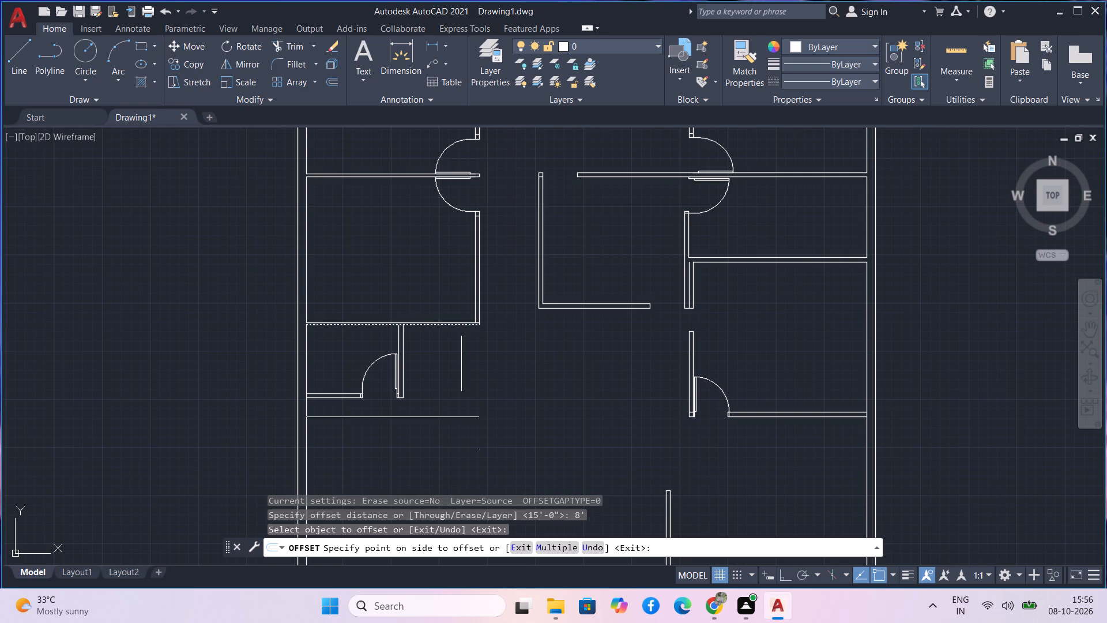
drag(461, 363, 464, 374)
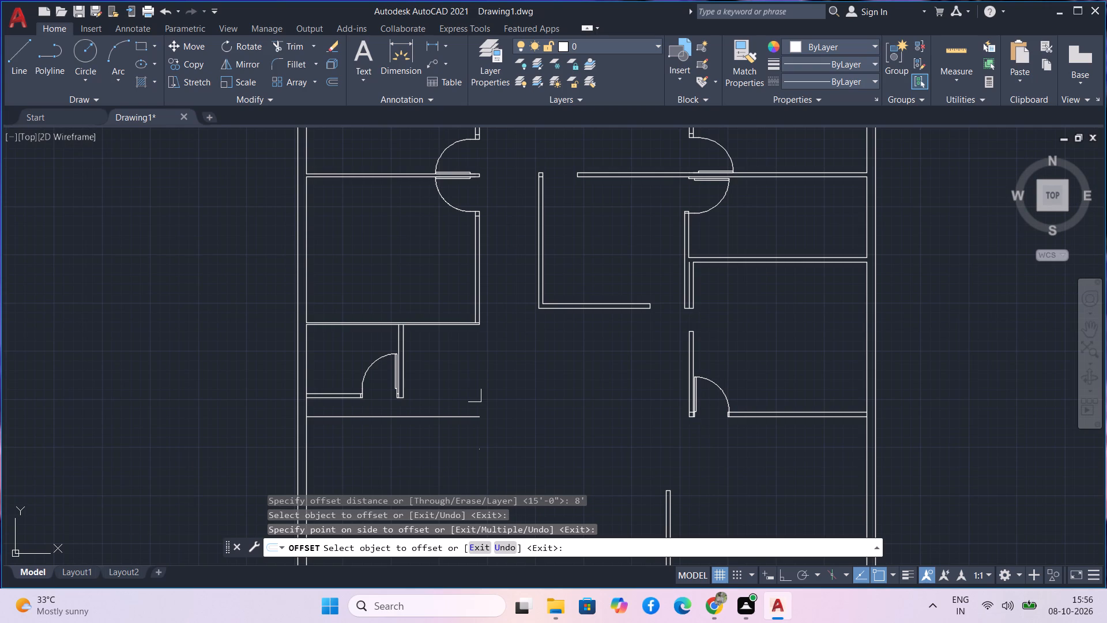
key(Escape)
Extend the east end of the 8' offset line to the vertical wall beside the east room's door.
text(ex)
key(space)
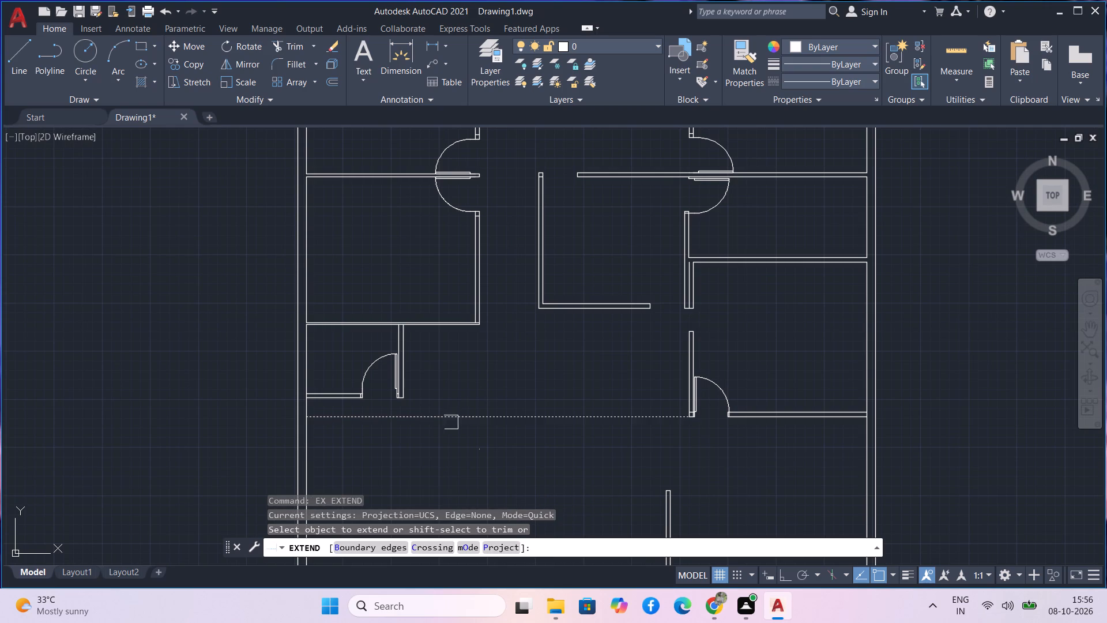
click(451, 422)
key(Escape)
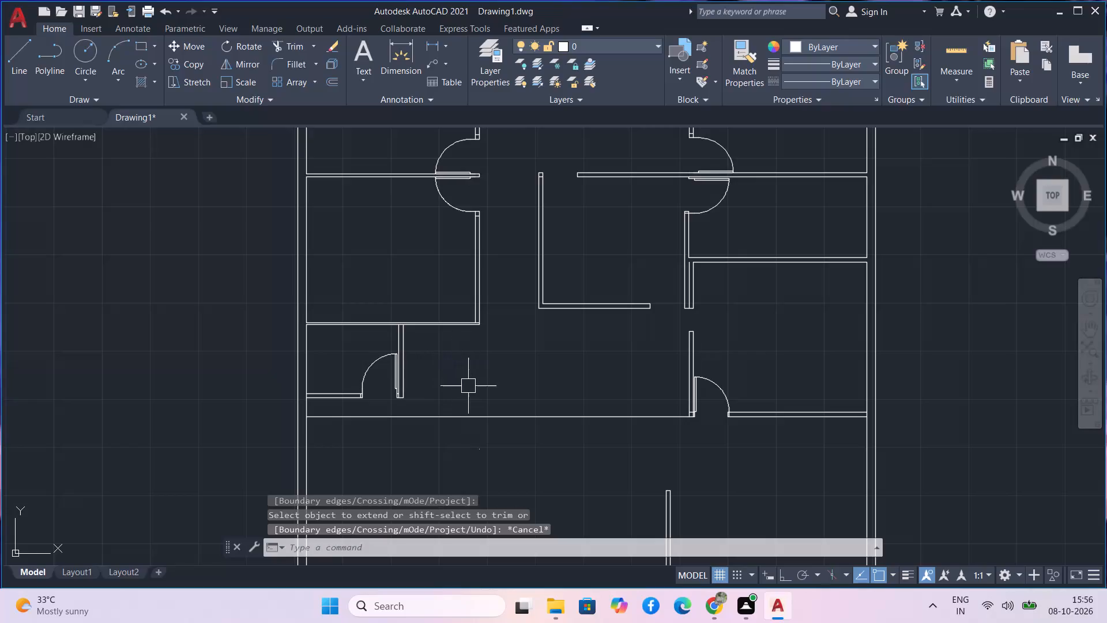
Offset the inner line of the west exterior wall 15' toward the east.
text(o 15')
key(Return)
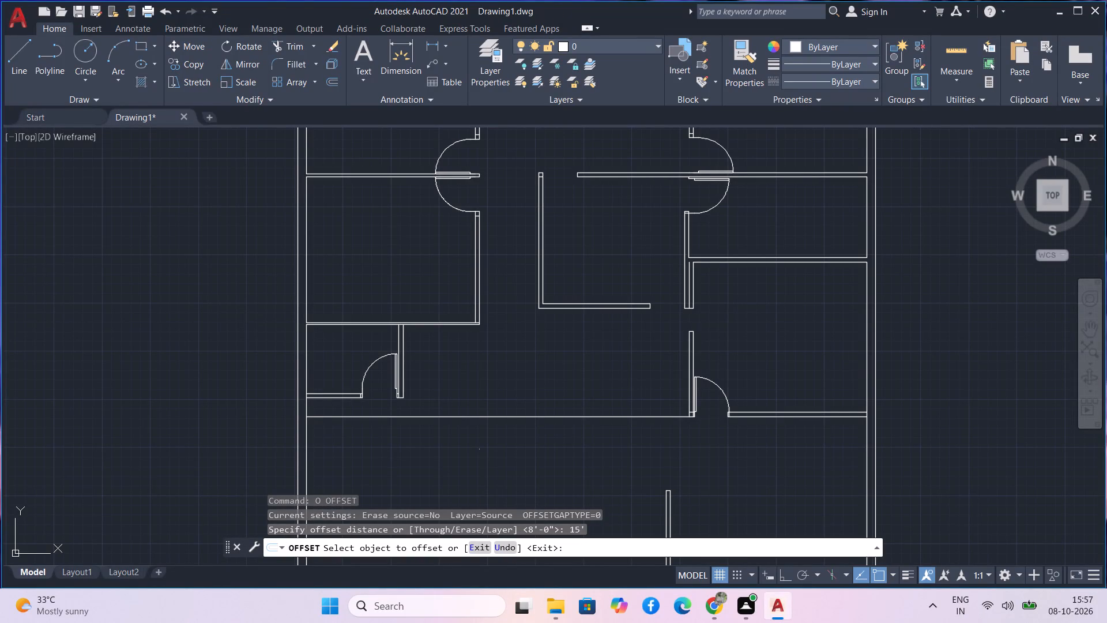
click(310, 449)
click(368, 453)
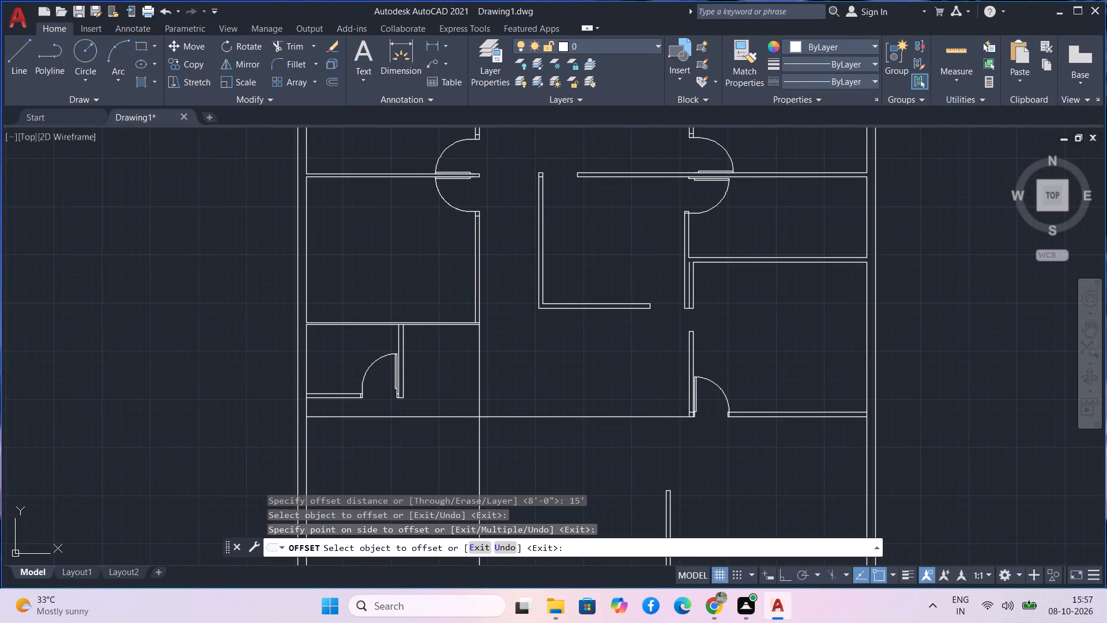
key(Escape)
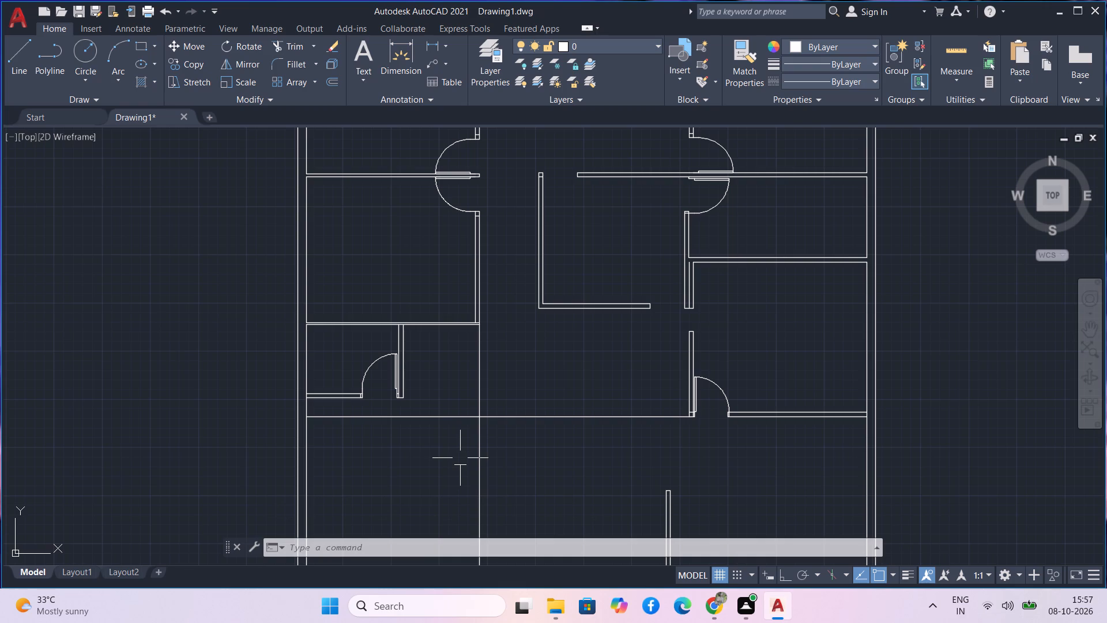
Trim away the 15' offset vertical line south of the extended horizontal line, including the leftover stub and tiny remnant.
text(tr)
key(space)
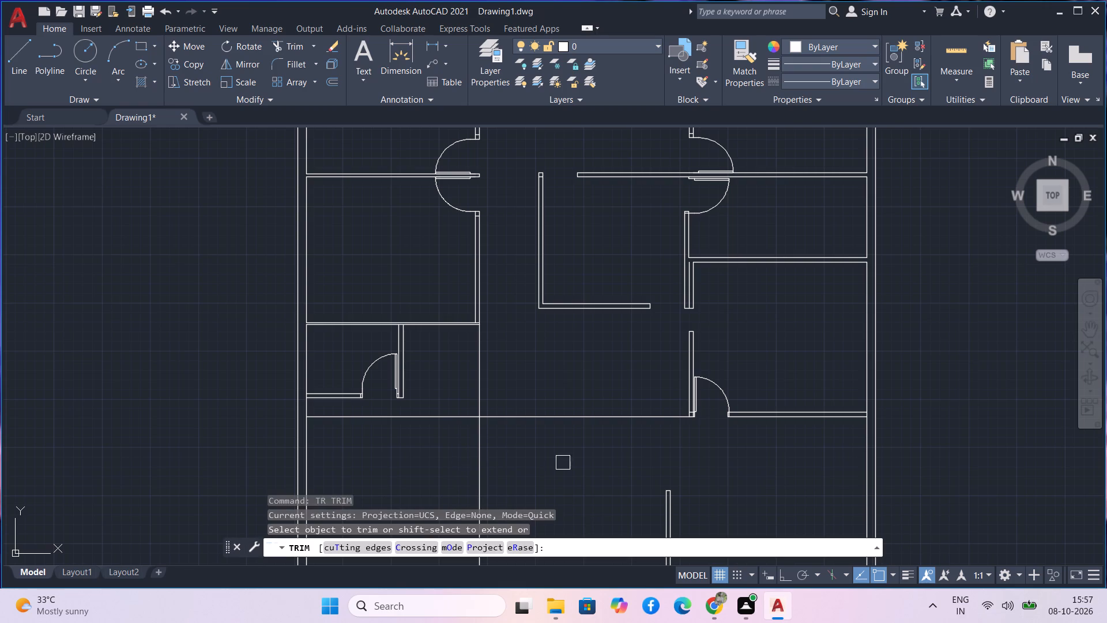
drag(563, 463, 457, 468)
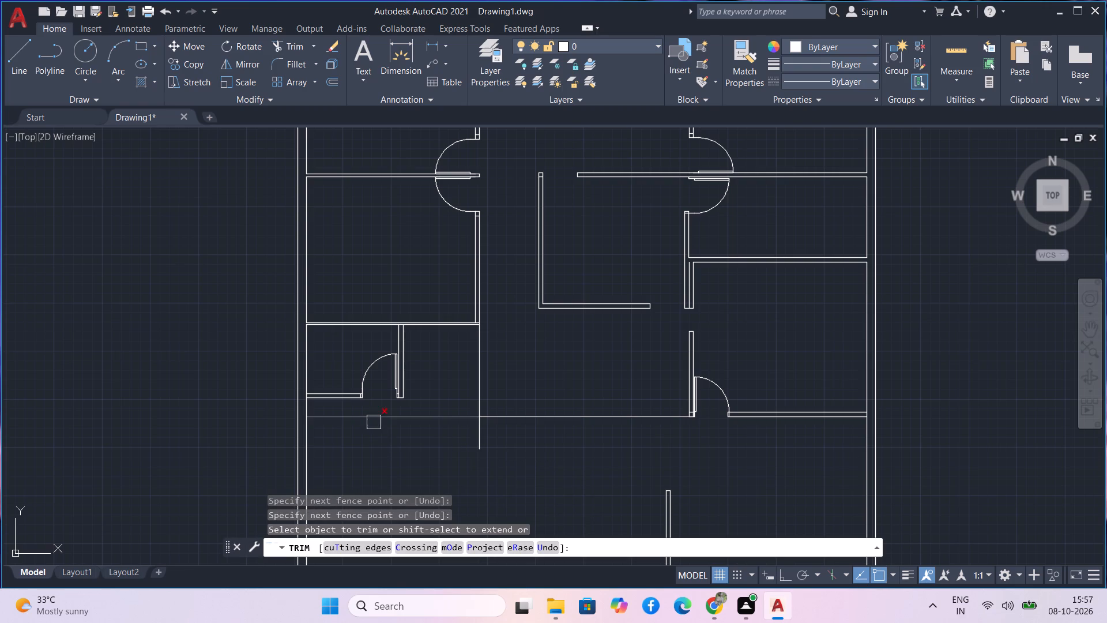
click(514, 466)
drag(514, 466, 502, 451)
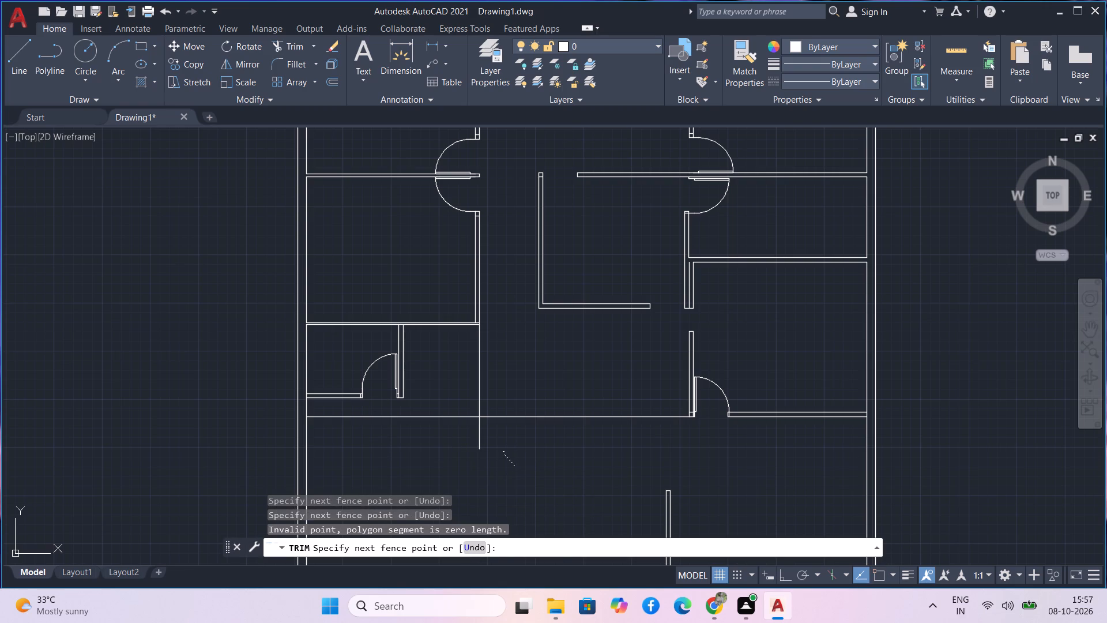
drag(502, 451, 447, 436)
drag(461, 433, 472, 441)
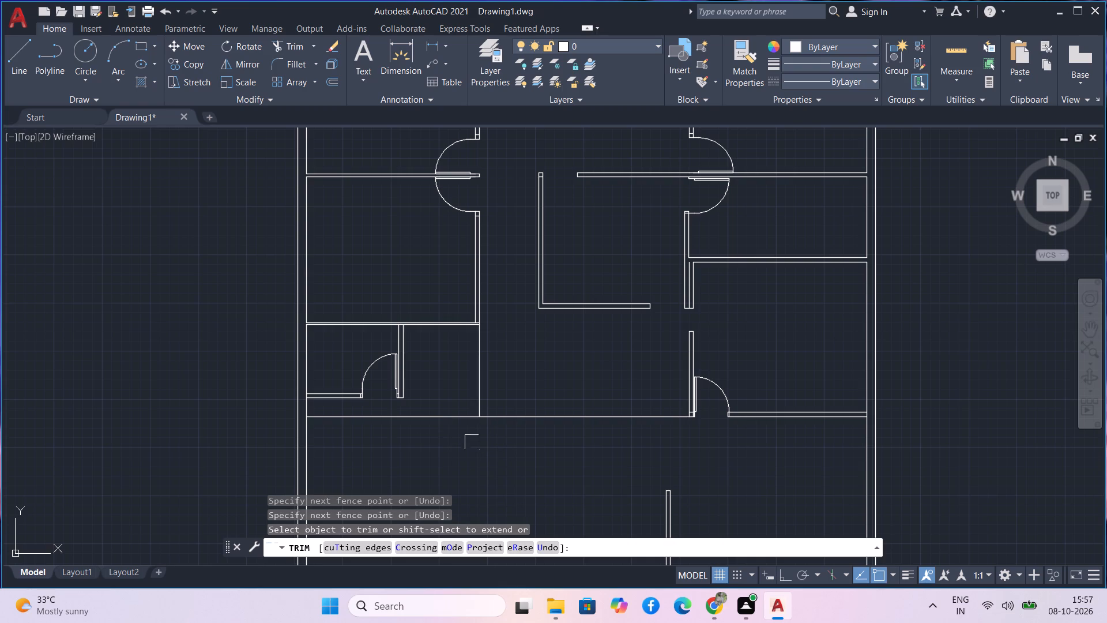
scroll(473, 454, up, 3)
click(498, 435)
scroll(498, 448, down, 1)
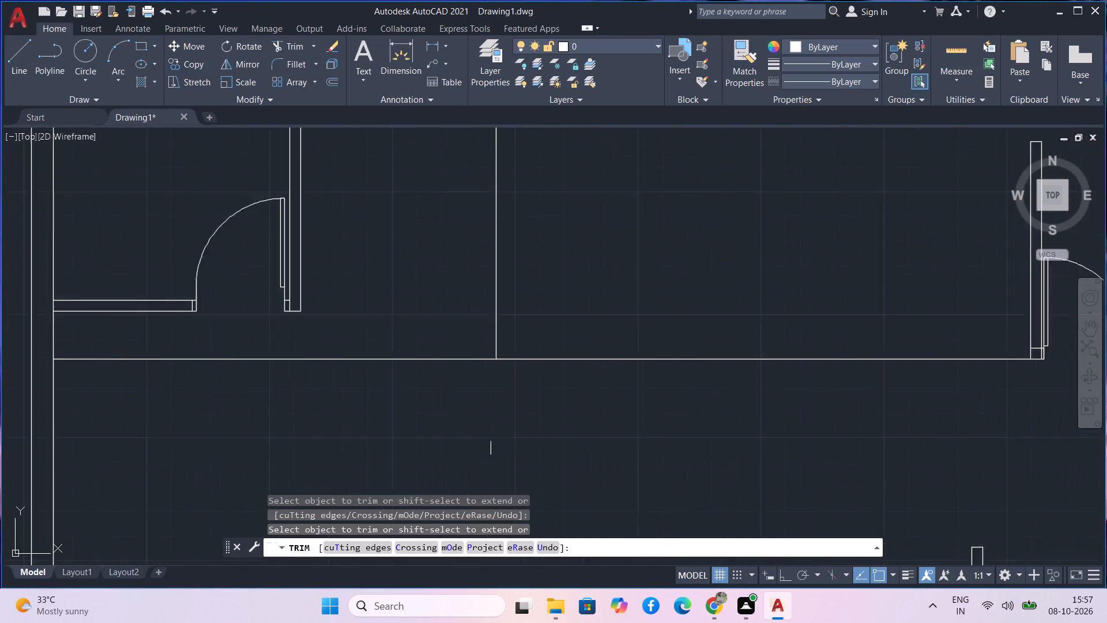
scroll(498, 448, down, 1)
middle_drag(509, 421, 511, 421)
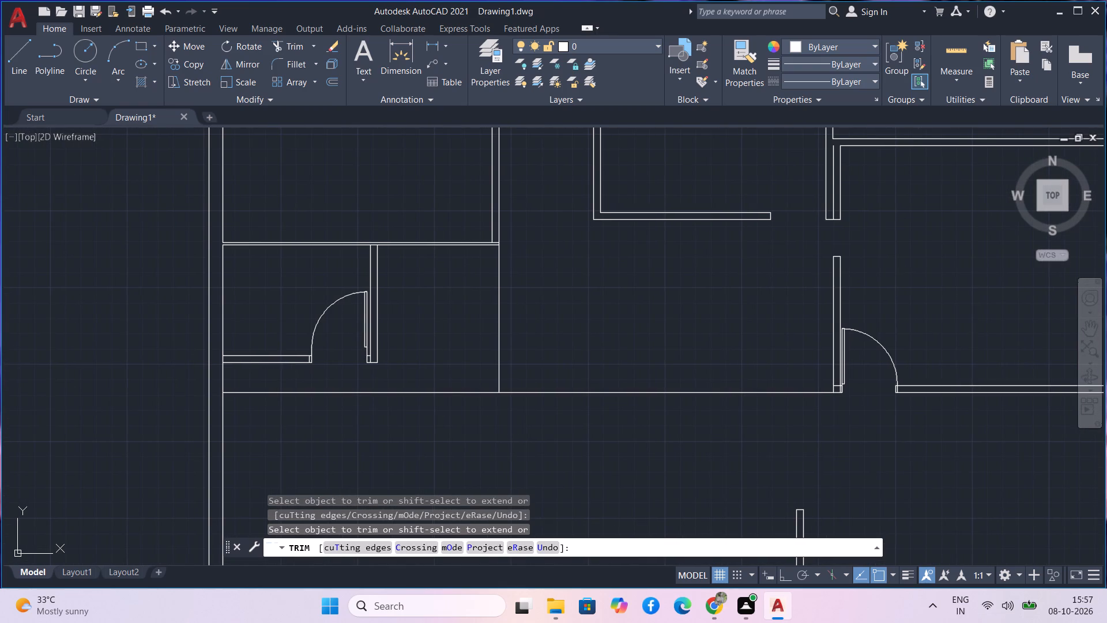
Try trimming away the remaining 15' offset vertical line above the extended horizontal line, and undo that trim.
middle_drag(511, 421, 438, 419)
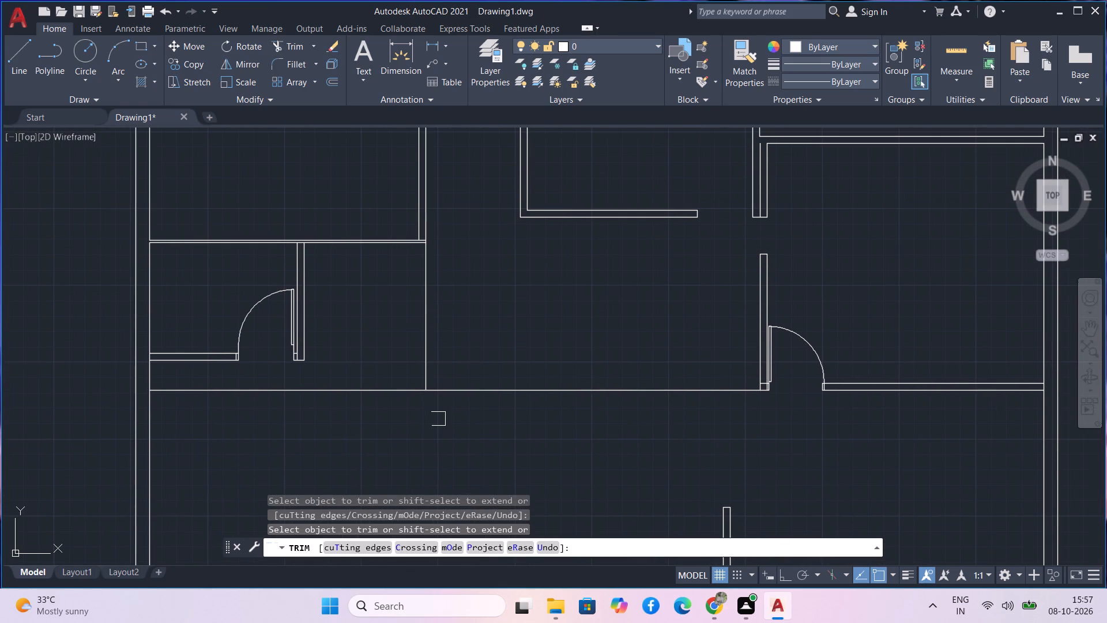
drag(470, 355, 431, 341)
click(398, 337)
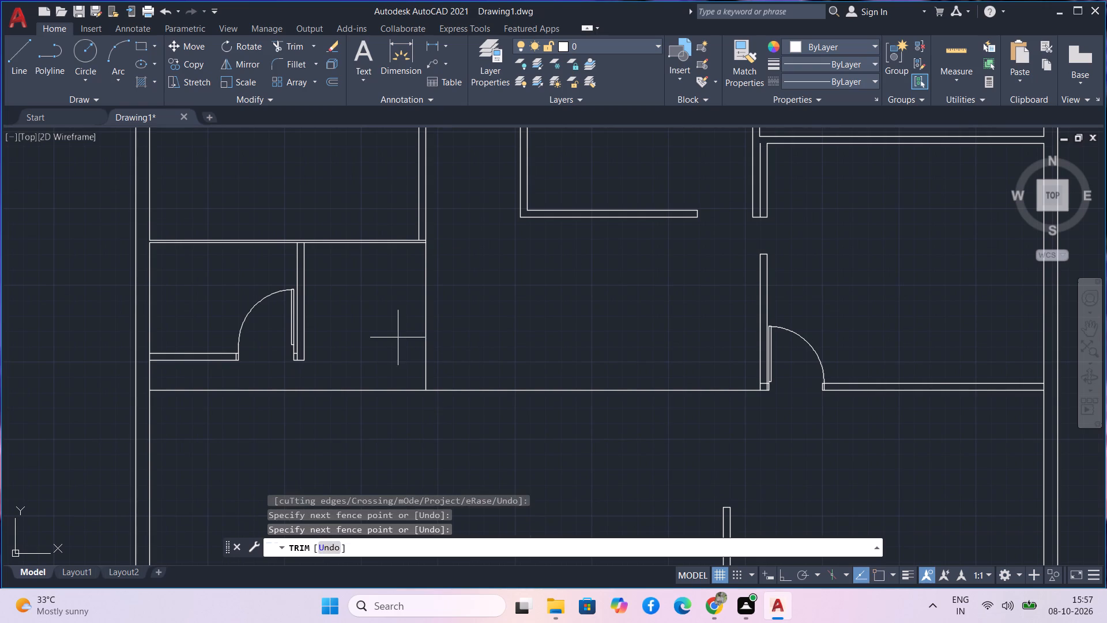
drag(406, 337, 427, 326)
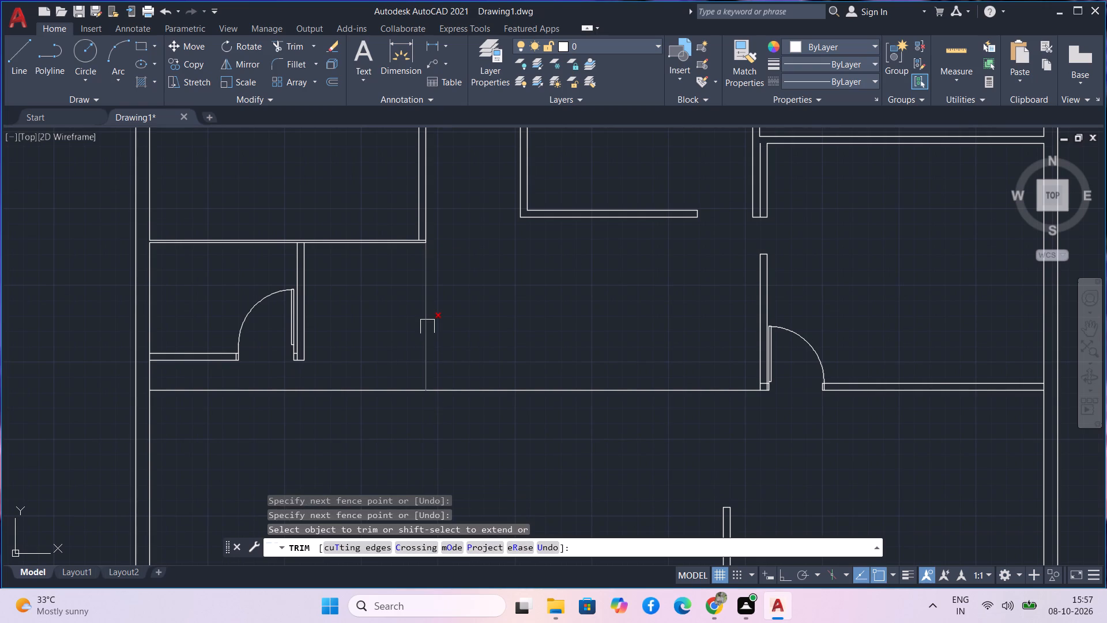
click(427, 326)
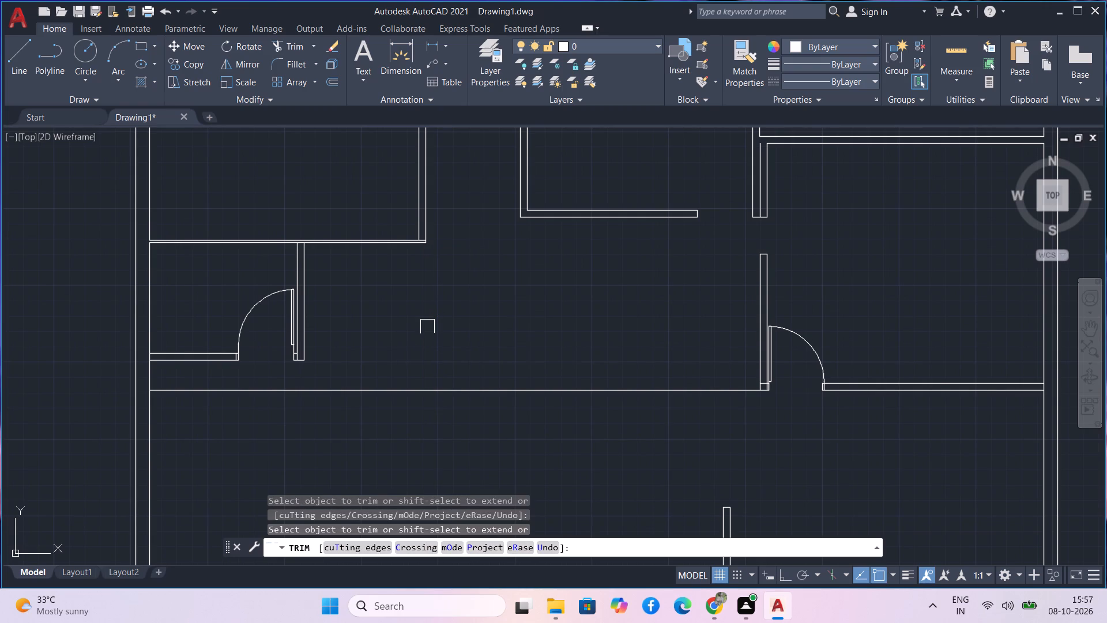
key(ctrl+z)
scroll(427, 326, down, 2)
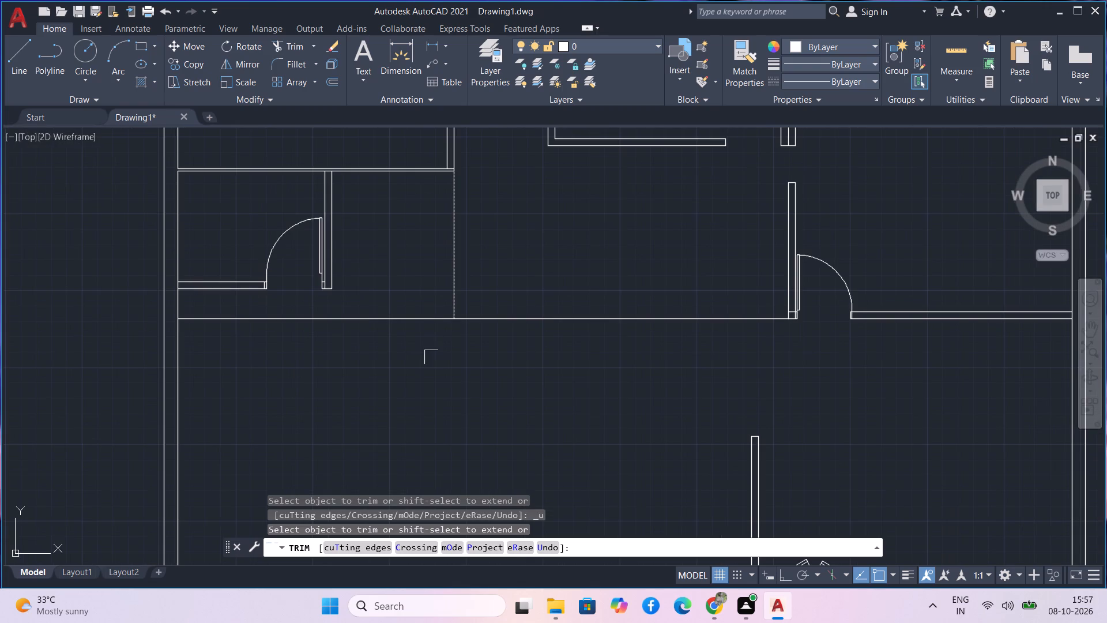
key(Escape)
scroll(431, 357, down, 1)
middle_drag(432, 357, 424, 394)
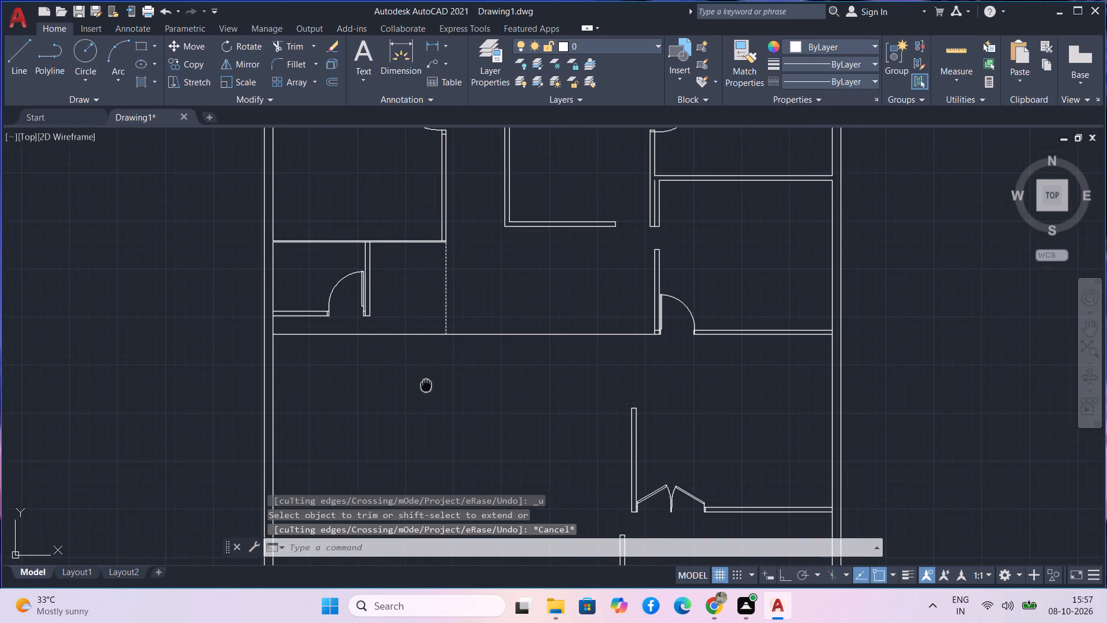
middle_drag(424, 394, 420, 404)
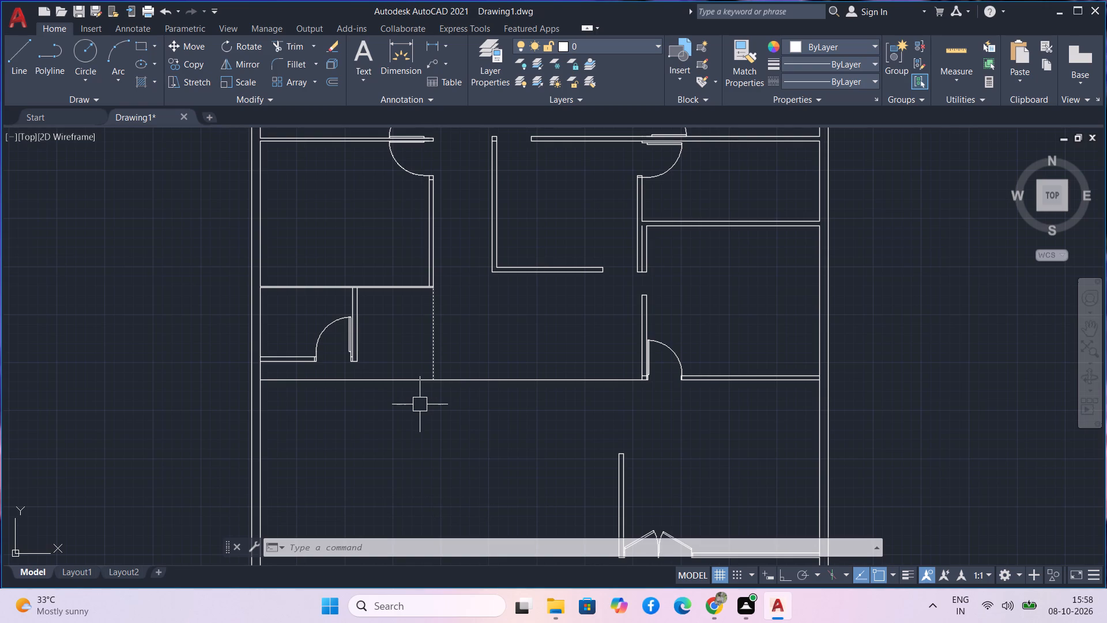
Offset the vertical line at the east side of the small west rooms 6' toward the east.
text(o)
key(space)
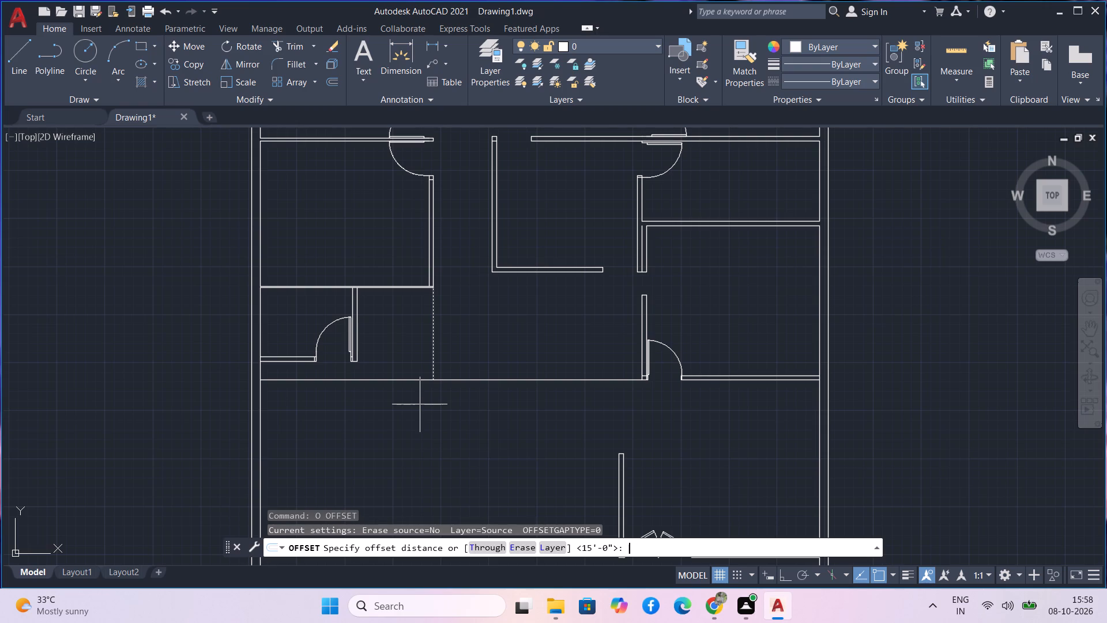
key(6)
key(apostrophe)
key(Return)
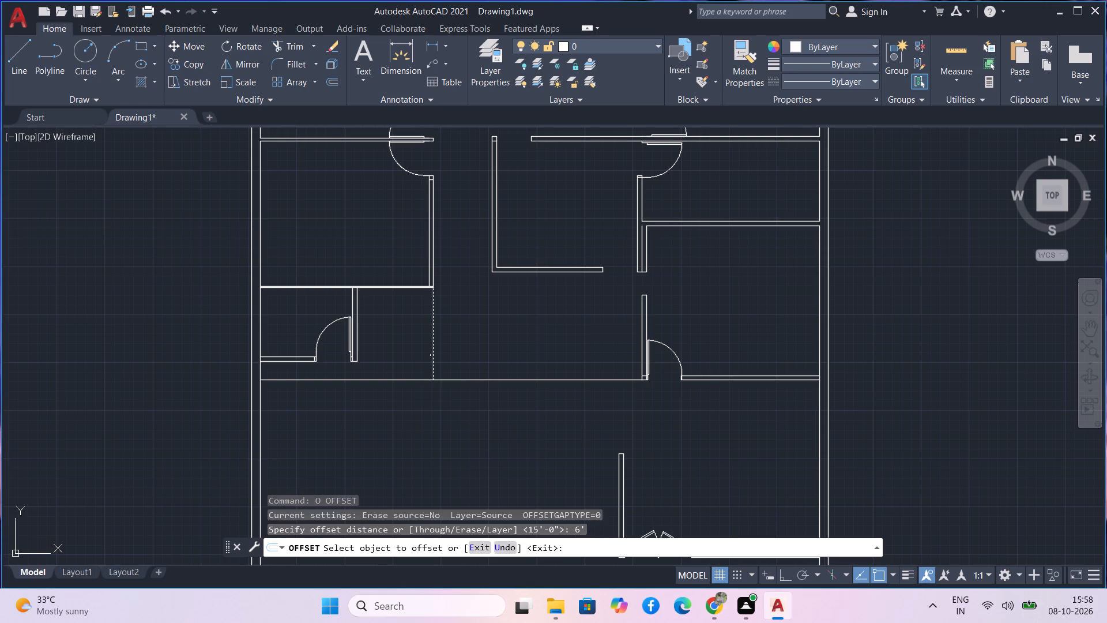
click(437, 355)
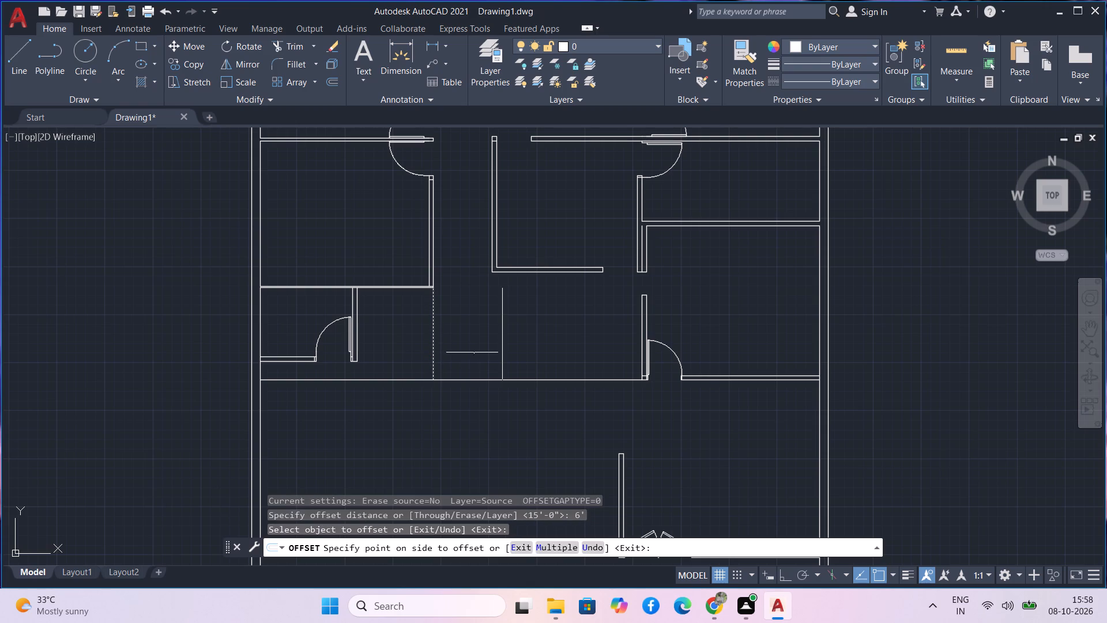
click(477, 352)
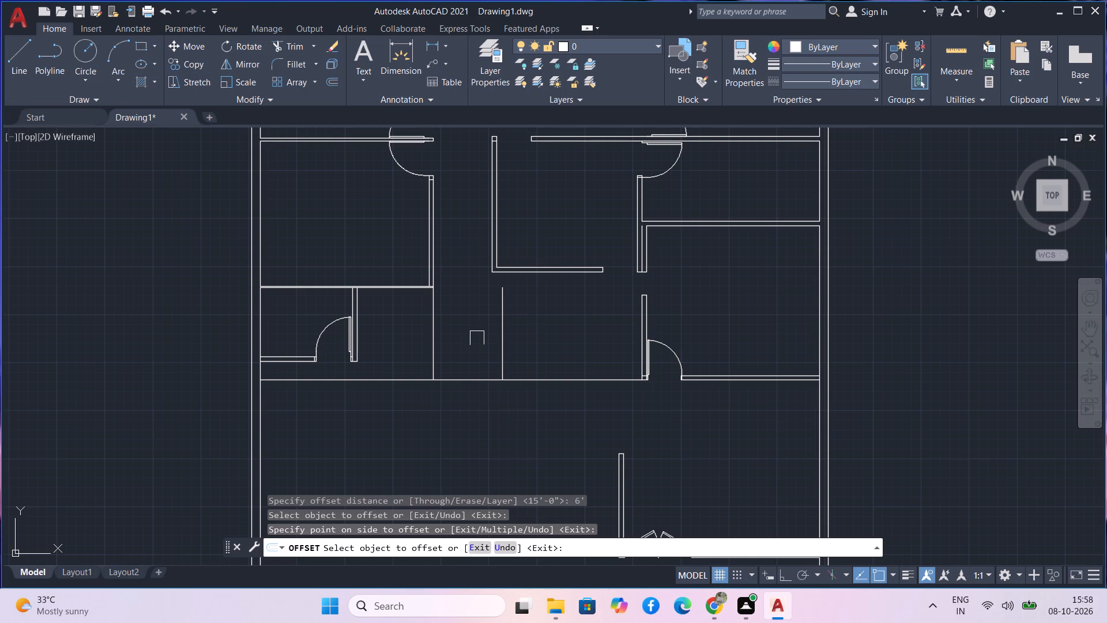
key(Return)
Offset the lower line of the central room's south wall 5' toward the south.
text(o)
key(space)
key(5)
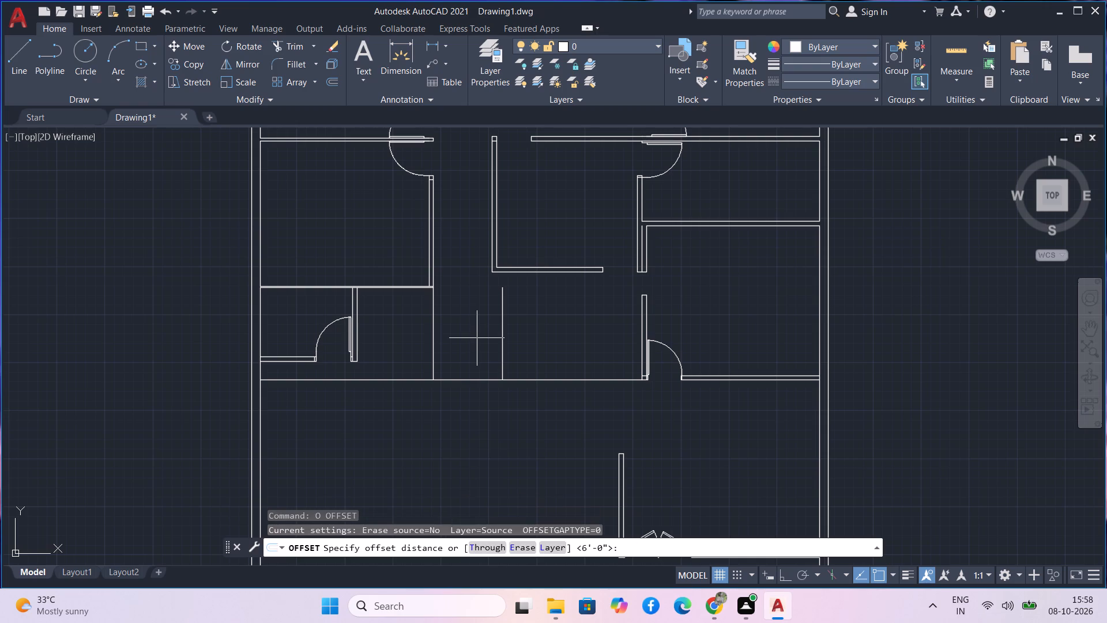
key(apostrophe)
key(Return)
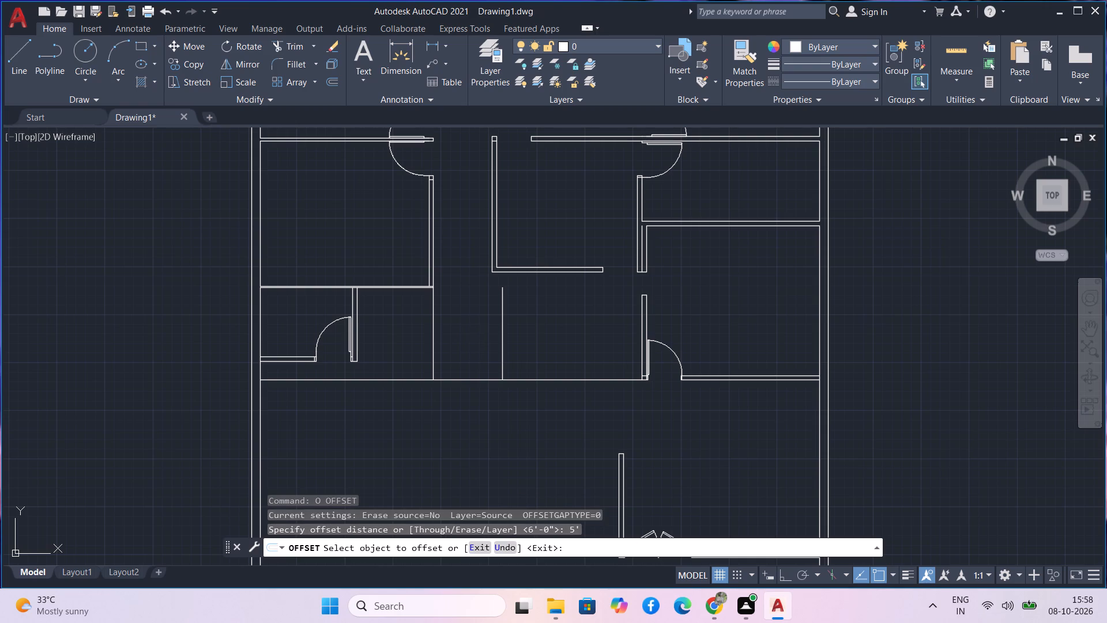
click(541, 278)
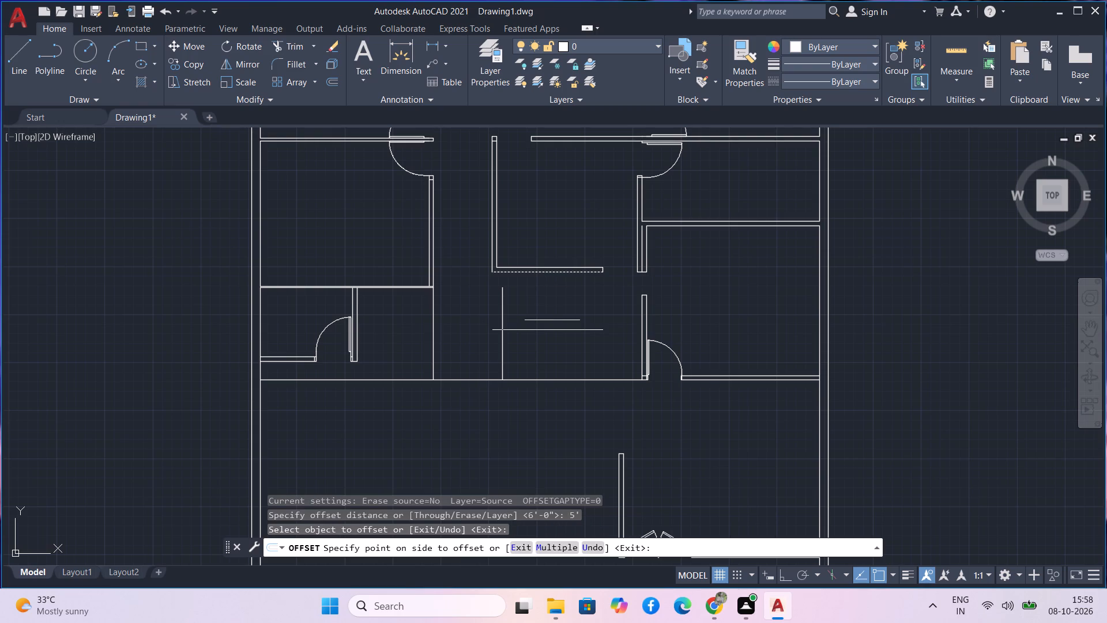
click(552, 320)
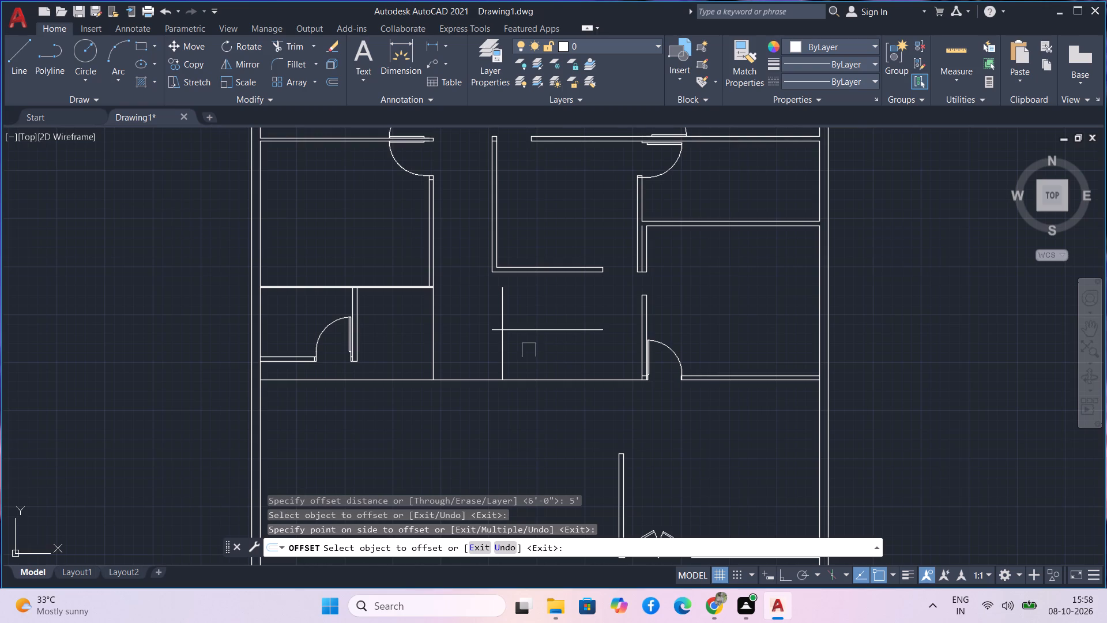
scroll(481, 345, up, 2)
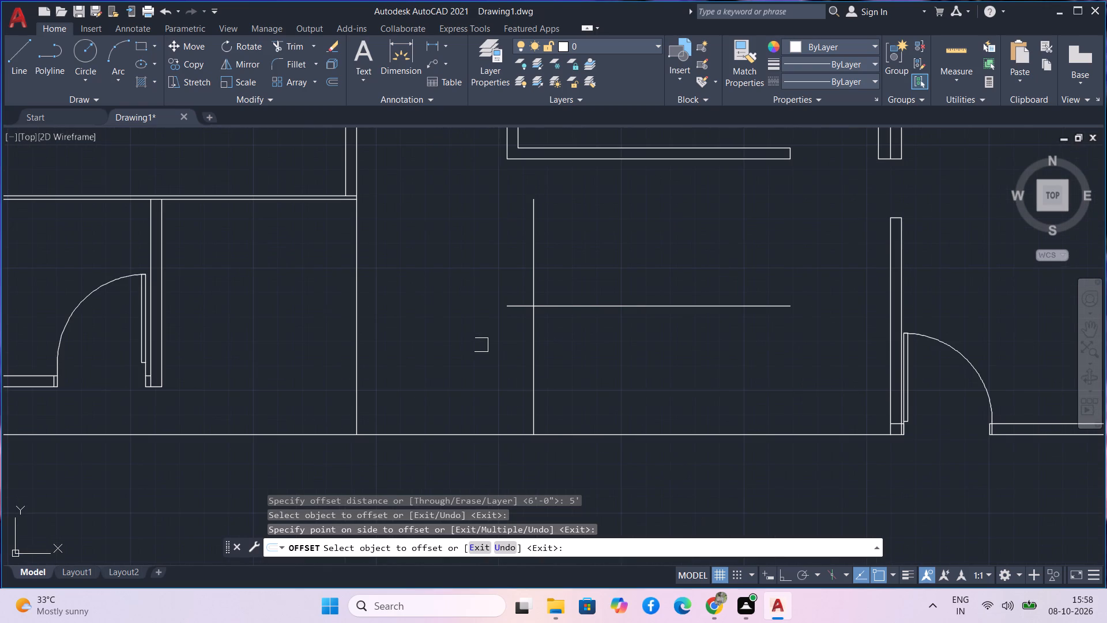
text(trb)
key(Escape)
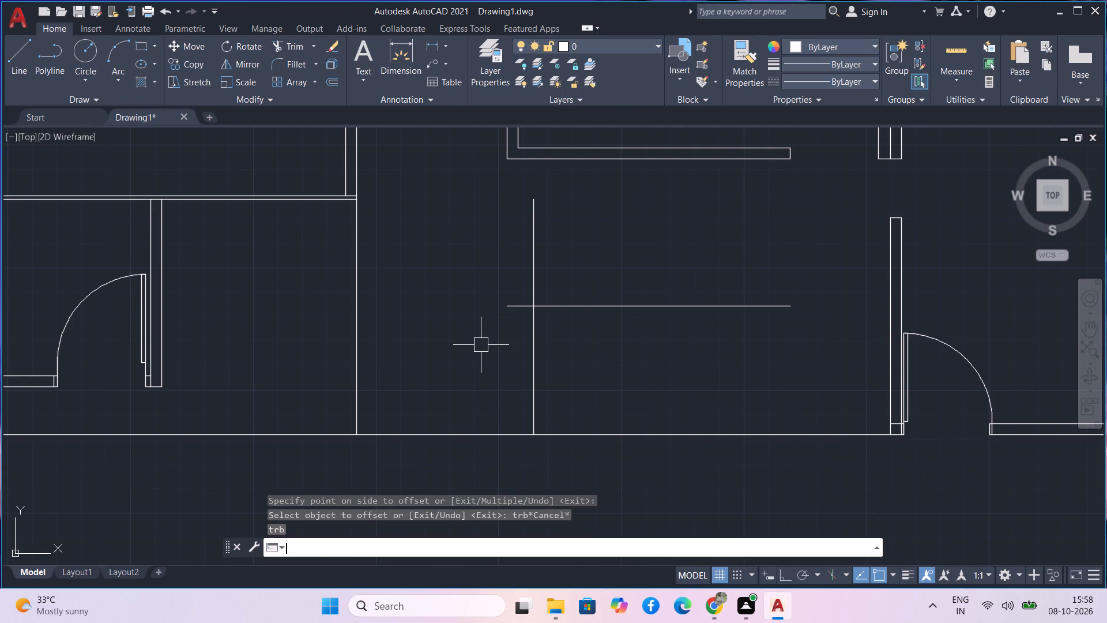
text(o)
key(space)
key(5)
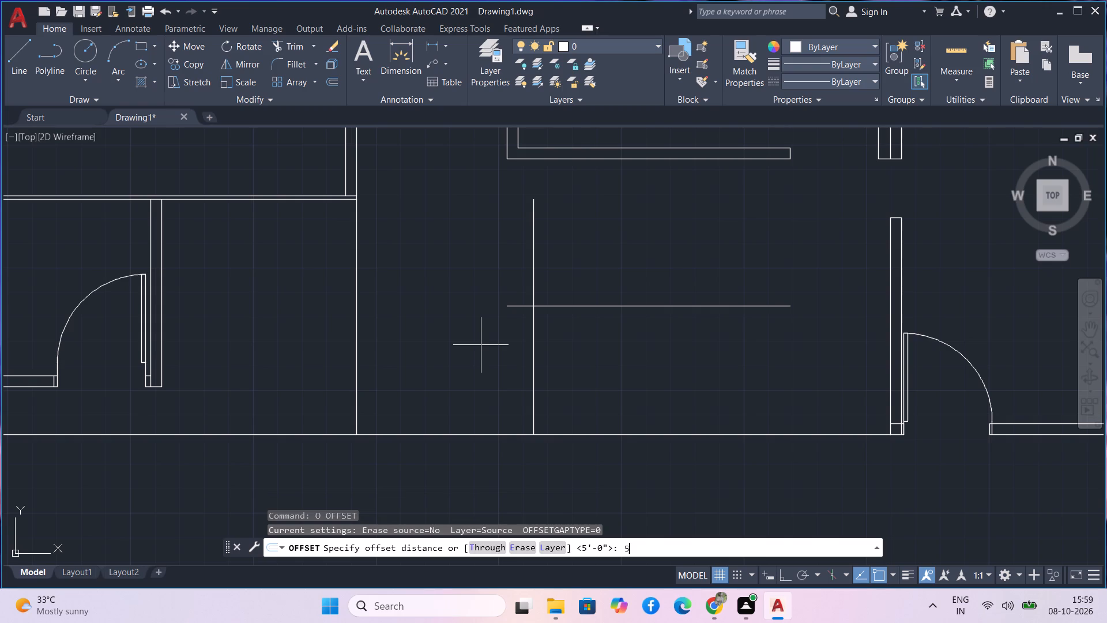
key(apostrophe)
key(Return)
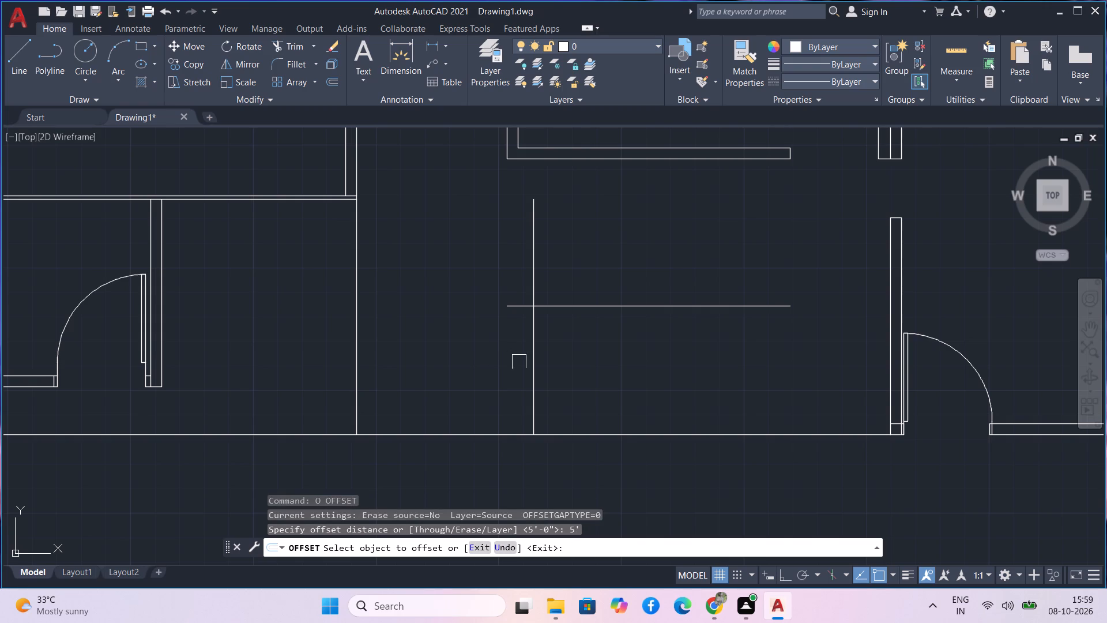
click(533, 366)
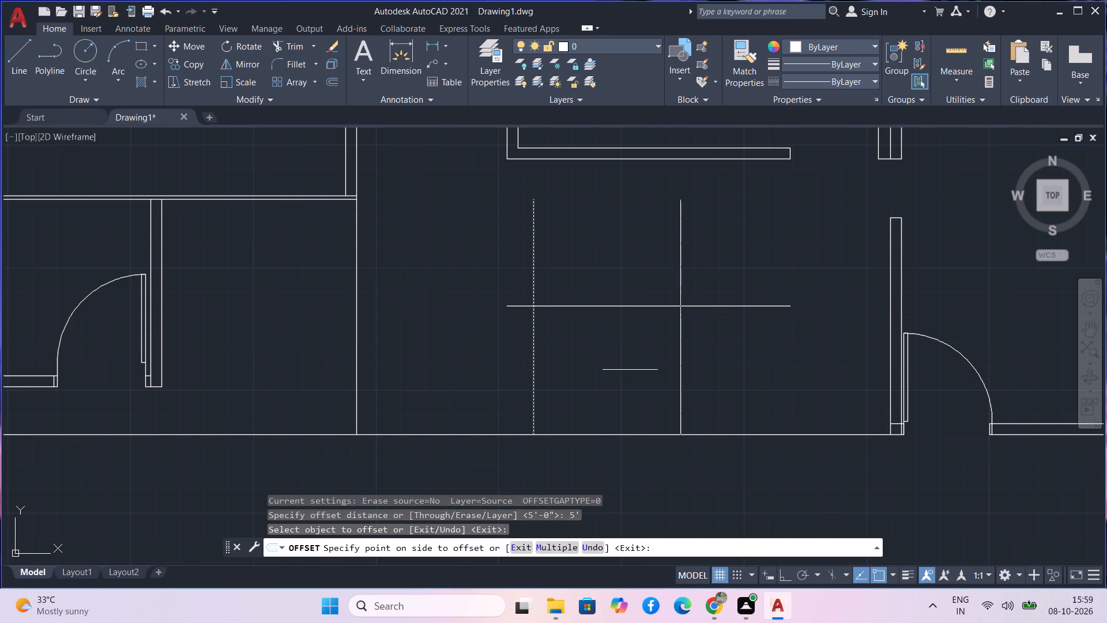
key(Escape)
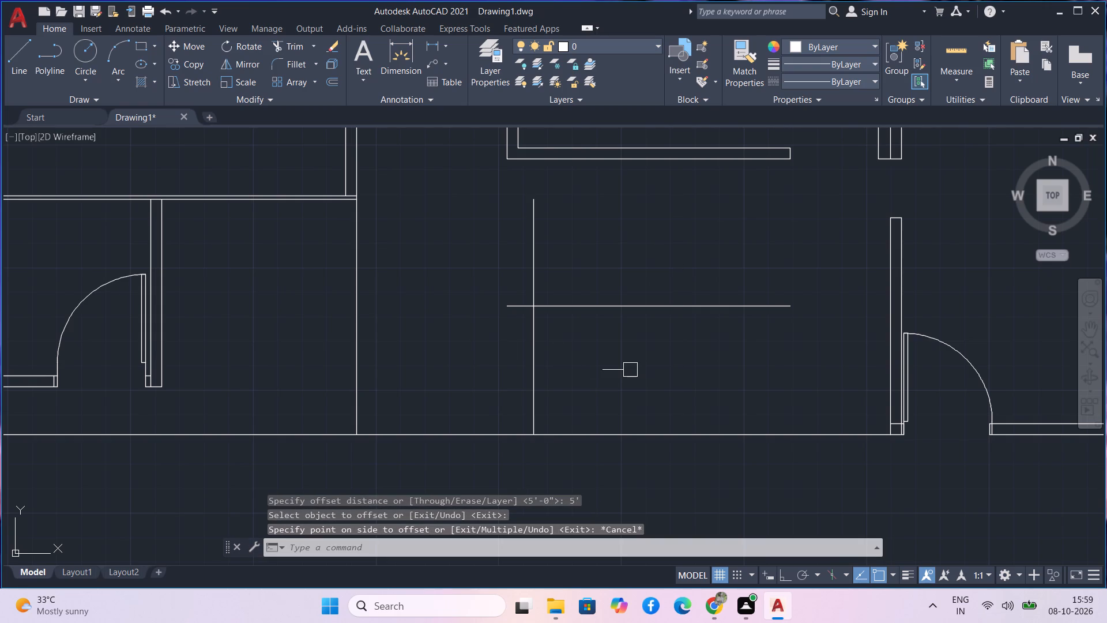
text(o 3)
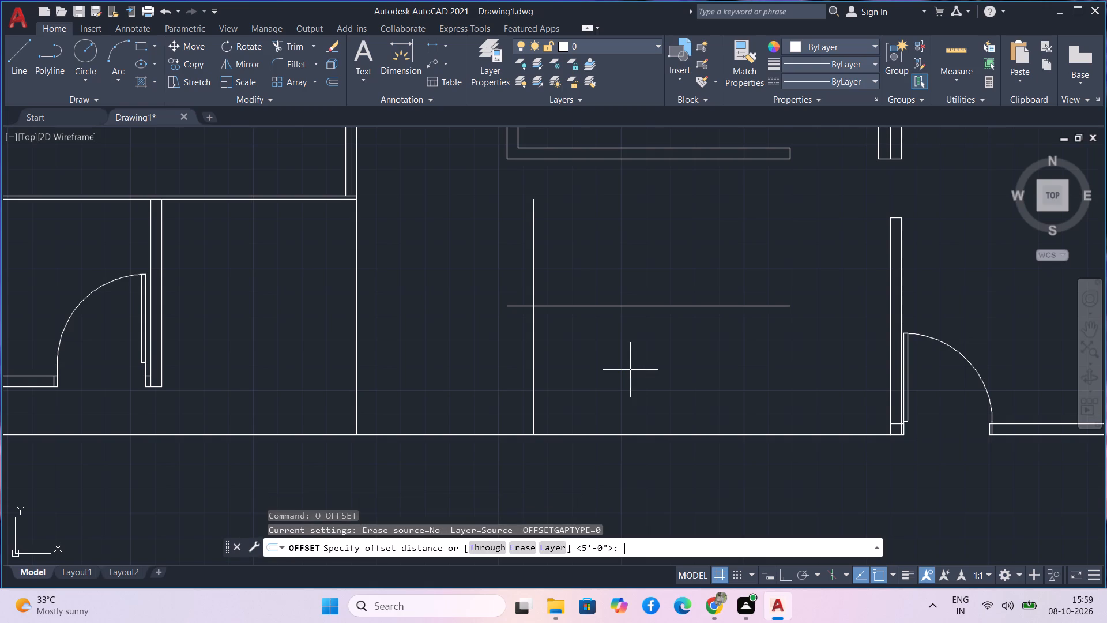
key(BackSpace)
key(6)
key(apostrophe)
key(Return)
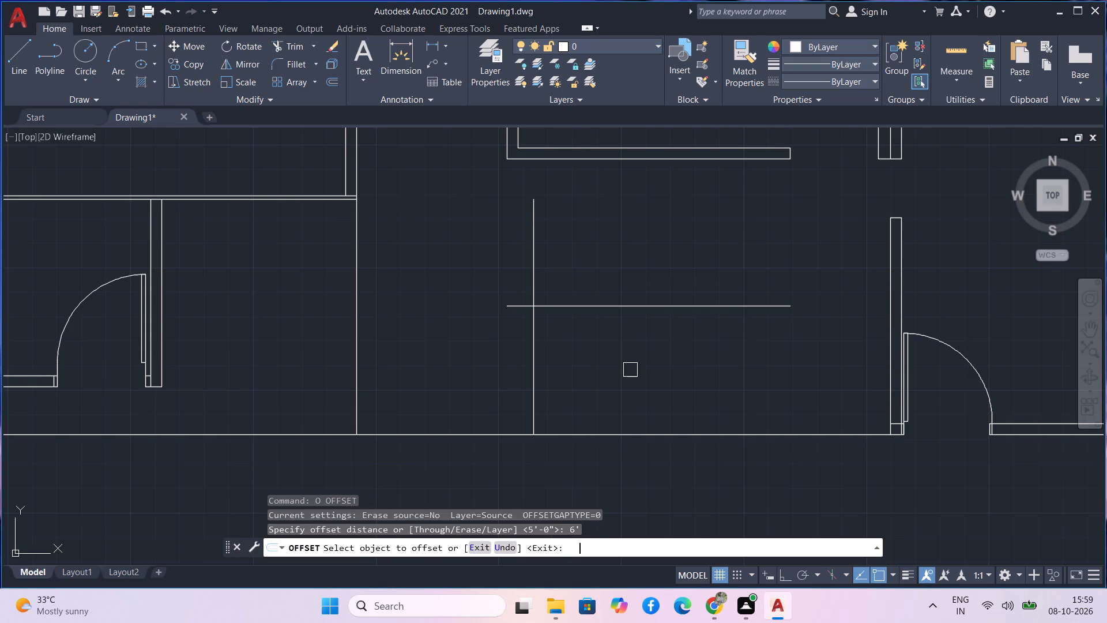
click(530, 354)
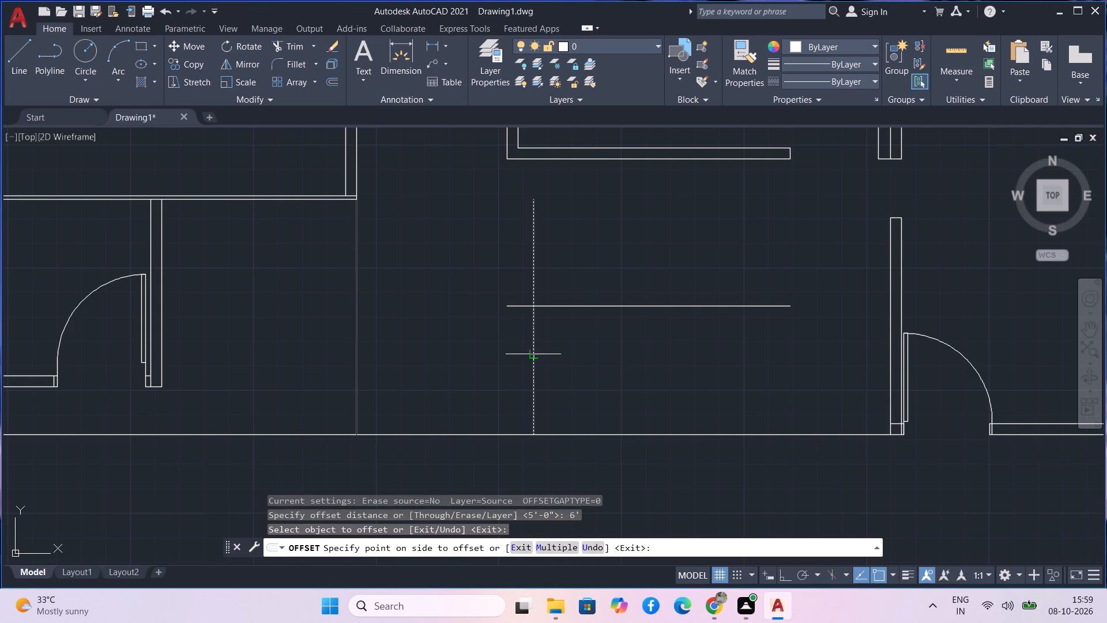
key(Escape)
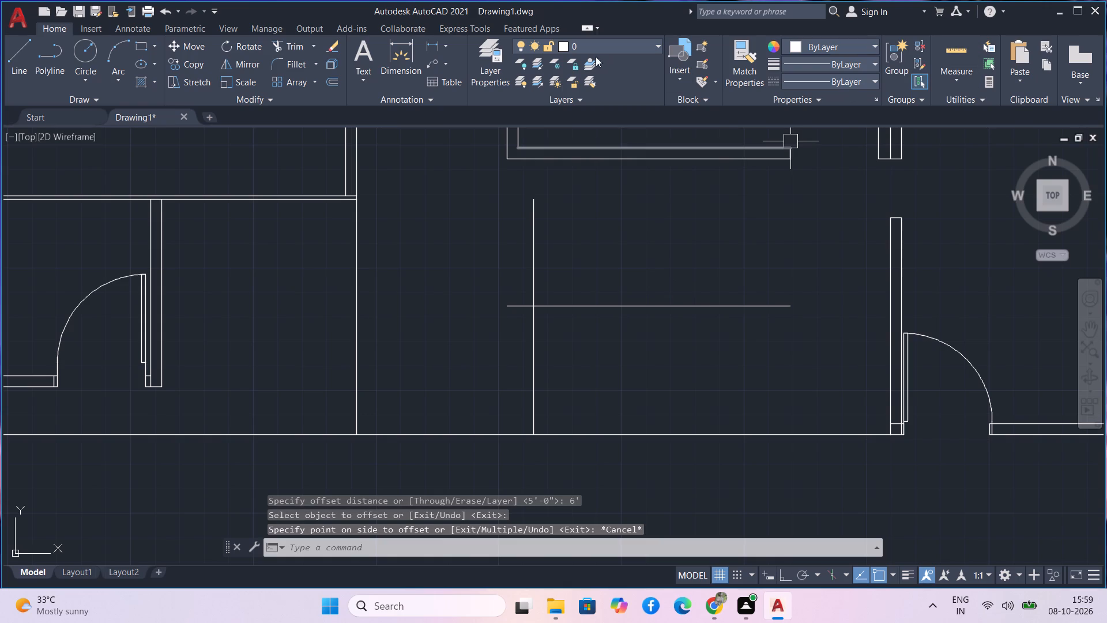
Check the distances around the central room's south wall with the quick measure tool.
click(959, 50)
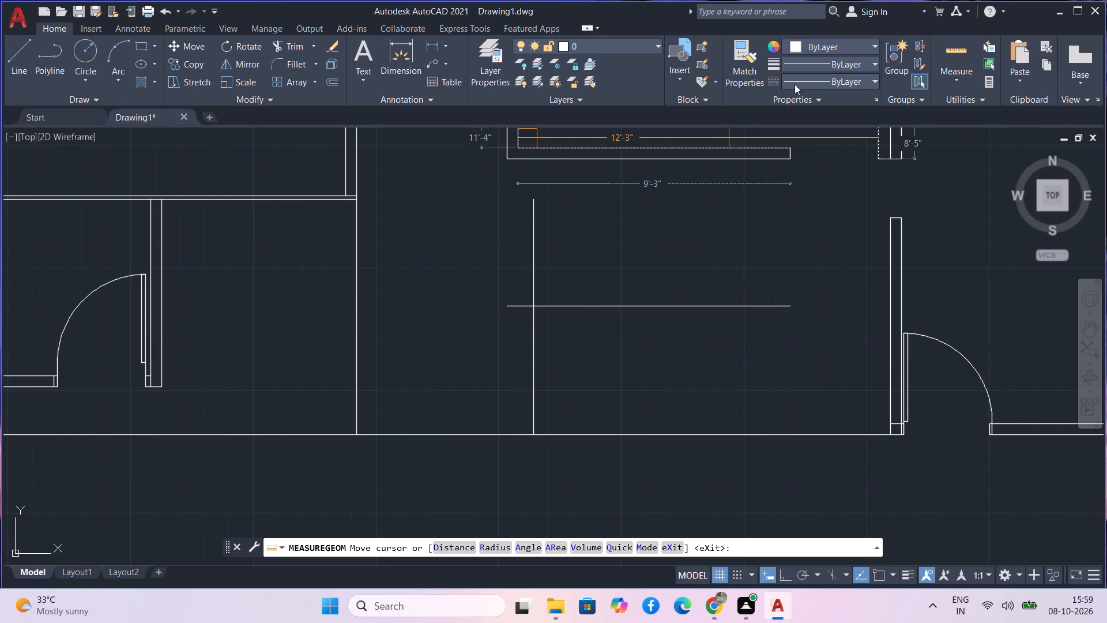
key(Escape)
key(Escape)
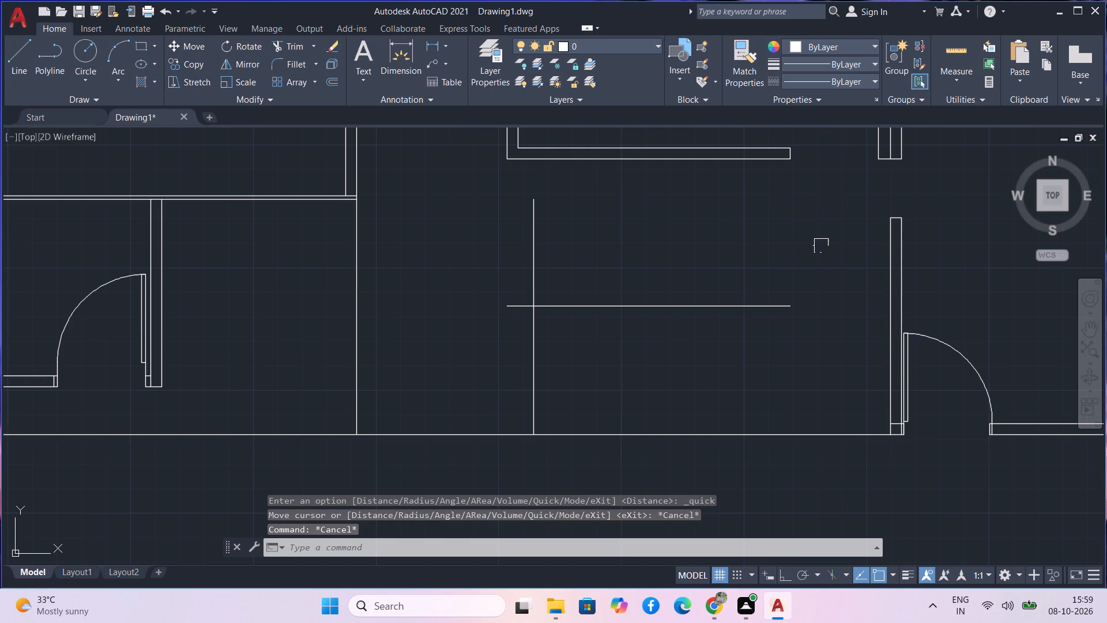
Offset the 6' offset vertical line 4.5" toward the east and the 5' offset horizontal line 4.5" toward the south for wall thickness.
text(o)
key(space)
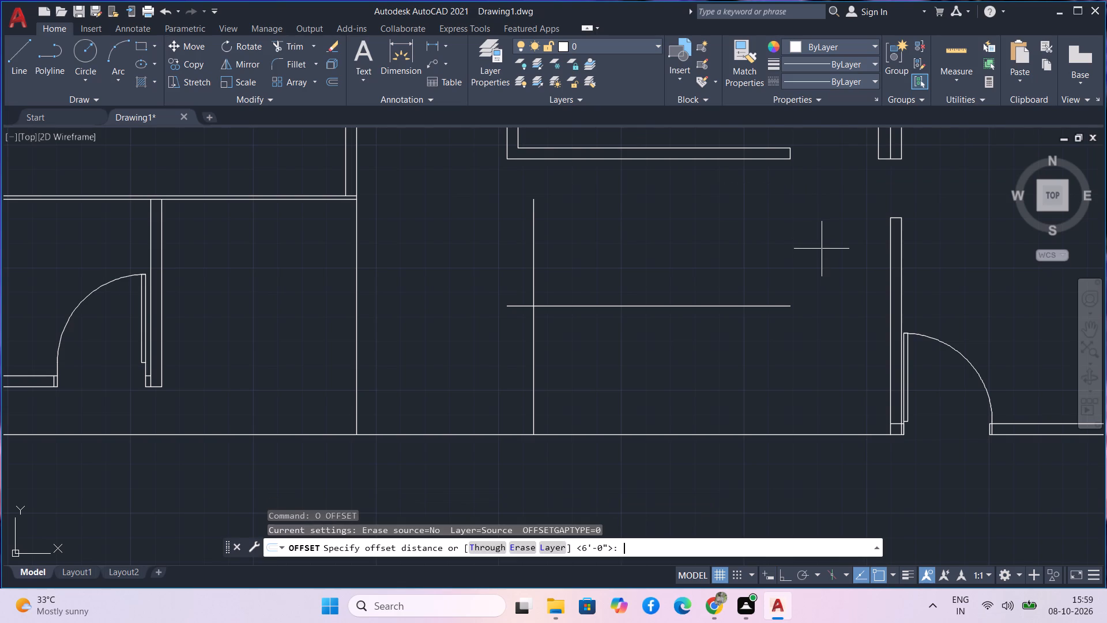
text(4.5)
key(Return)
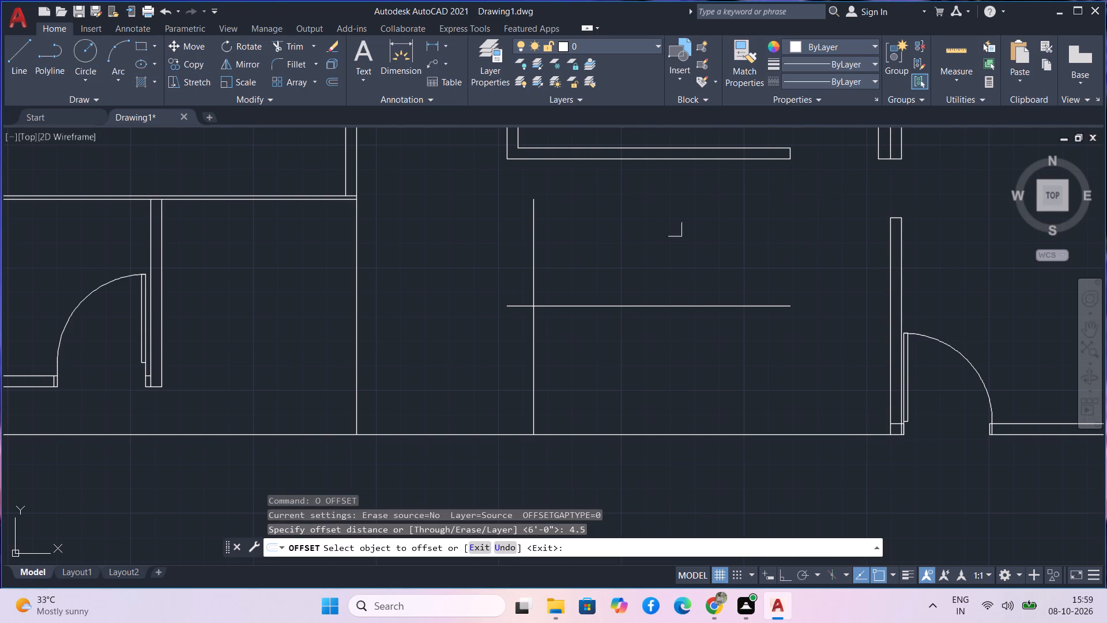
click(535, 265)
click(553, 261)
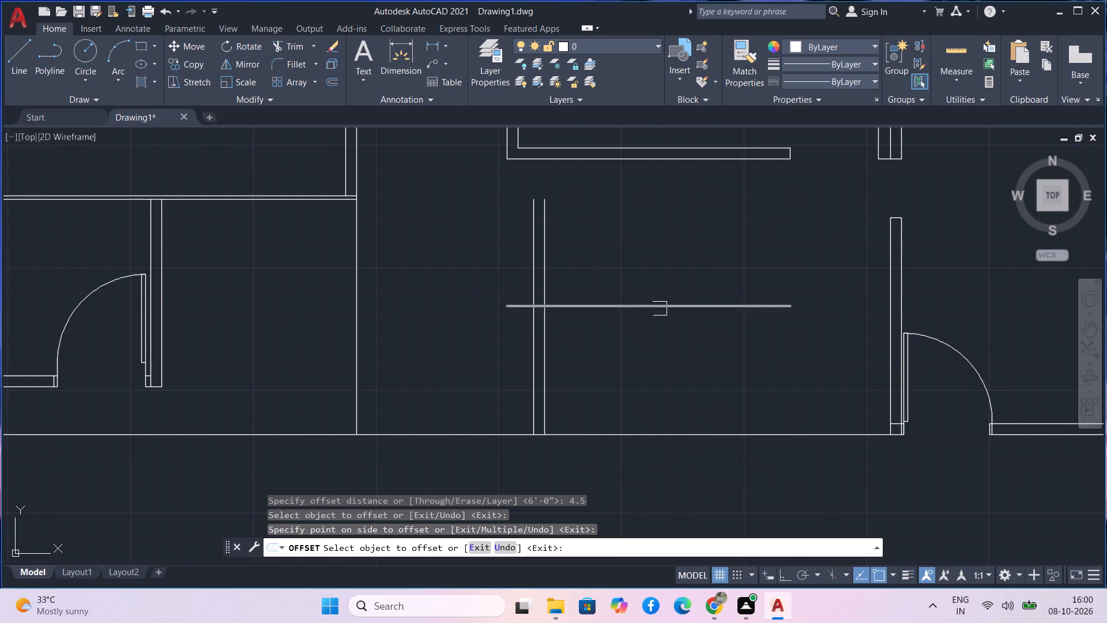
text(4.5)
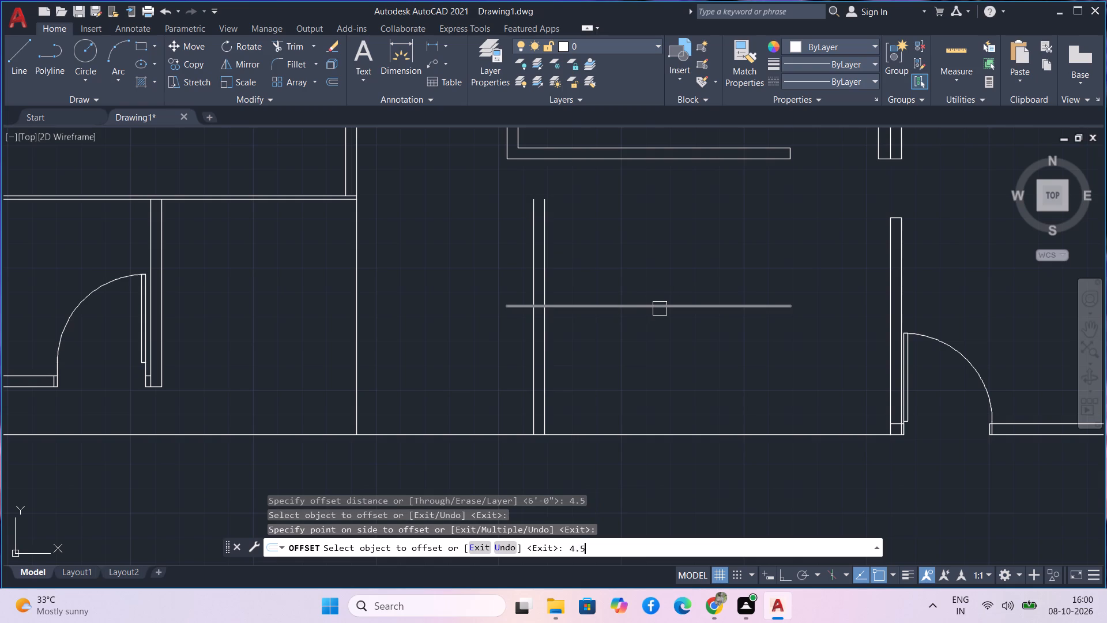
key(Return)
click(660, 309)
click(660, 325)
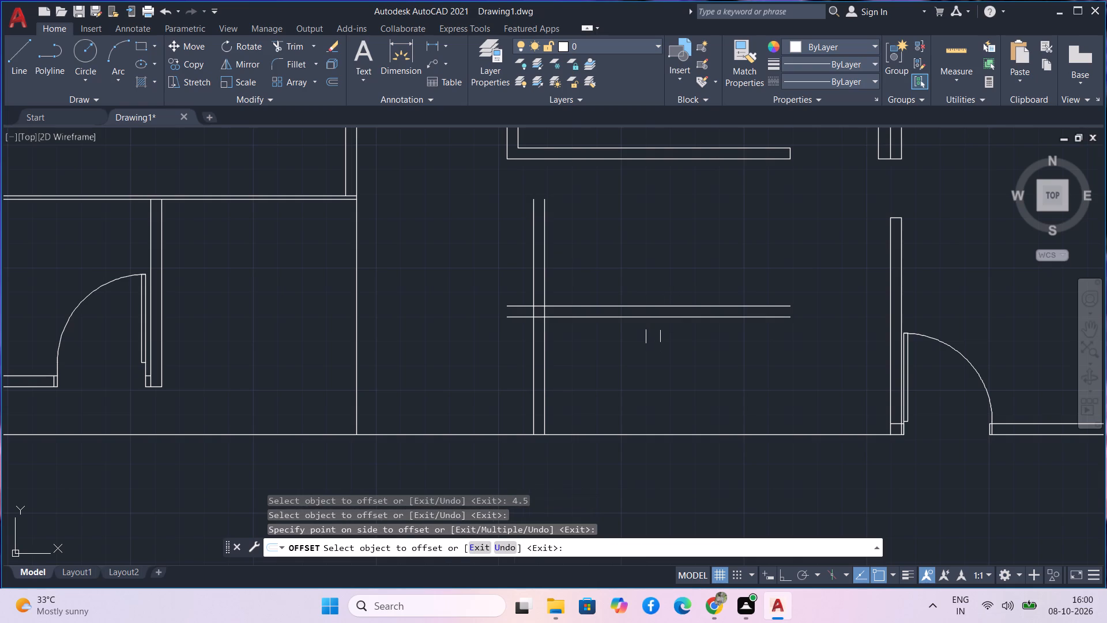
Trim the two new 4.5" wall line pairs past their crossing, removing the south and west overhangs to leave an L-shaped corner.
key(Escape)
text(tr)
key(space)
drag(573, 354, 533, 357)
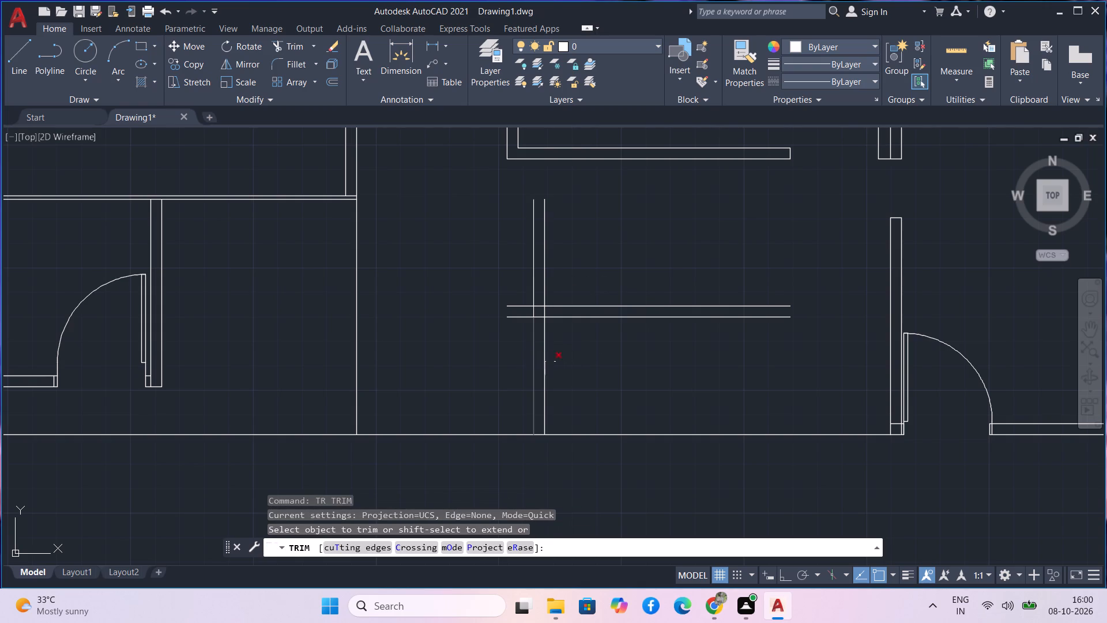
drag(582, 367, 506, 361)
drag(523, 337, 518, 277)
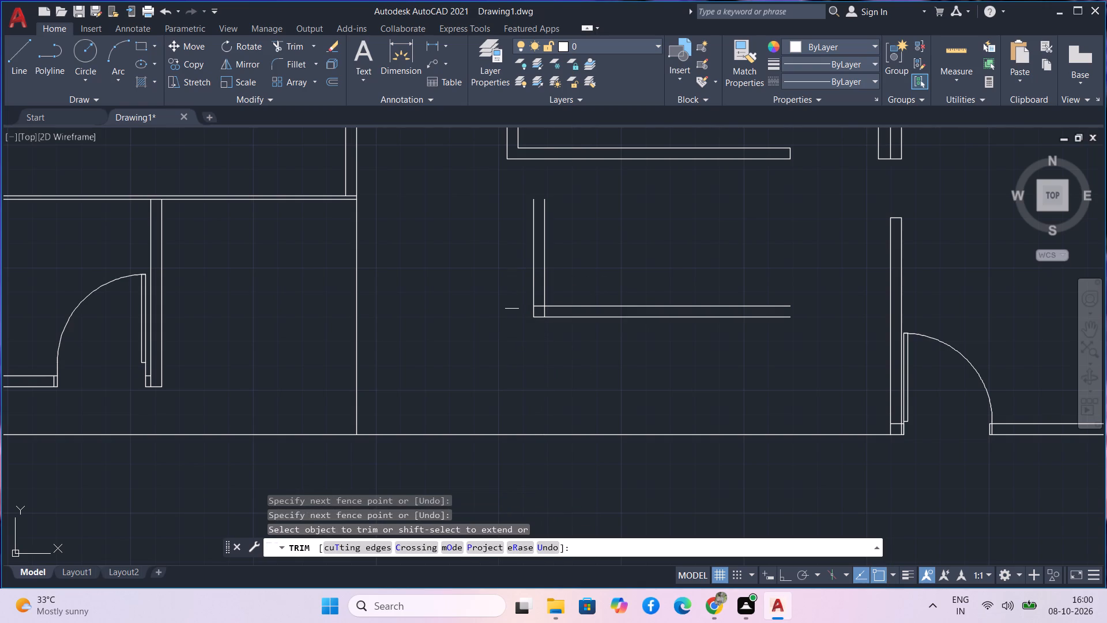
Draw a vertical line with Ortho on, closing the east end of the new horizontal wall between its two lines.
middle_drag(666, 373, 658, 394)
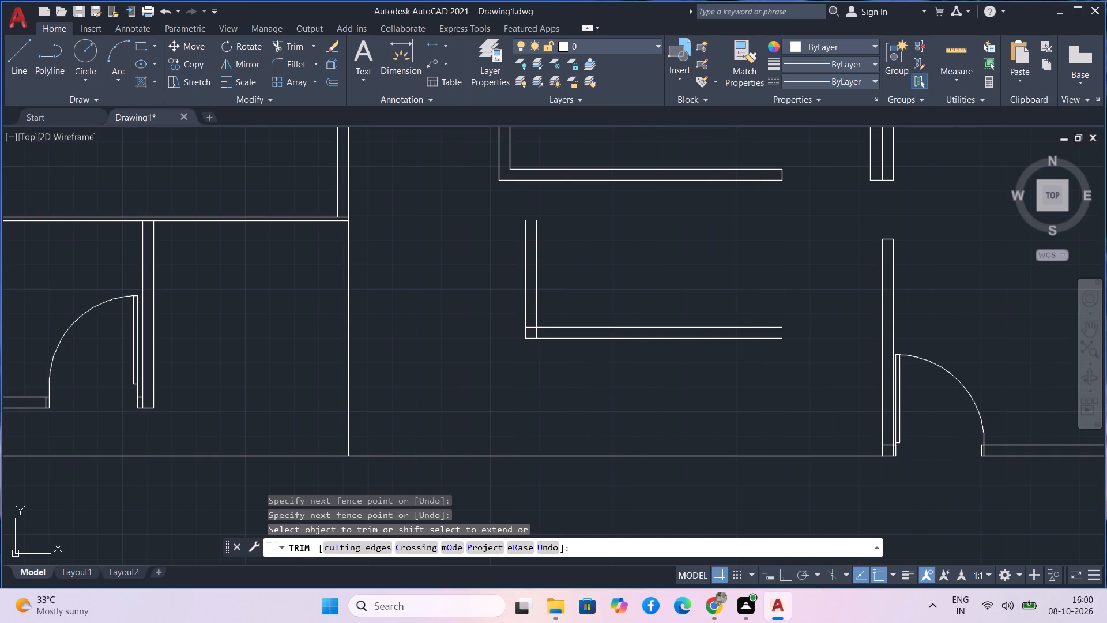
scroll(804, 348, up, 1)
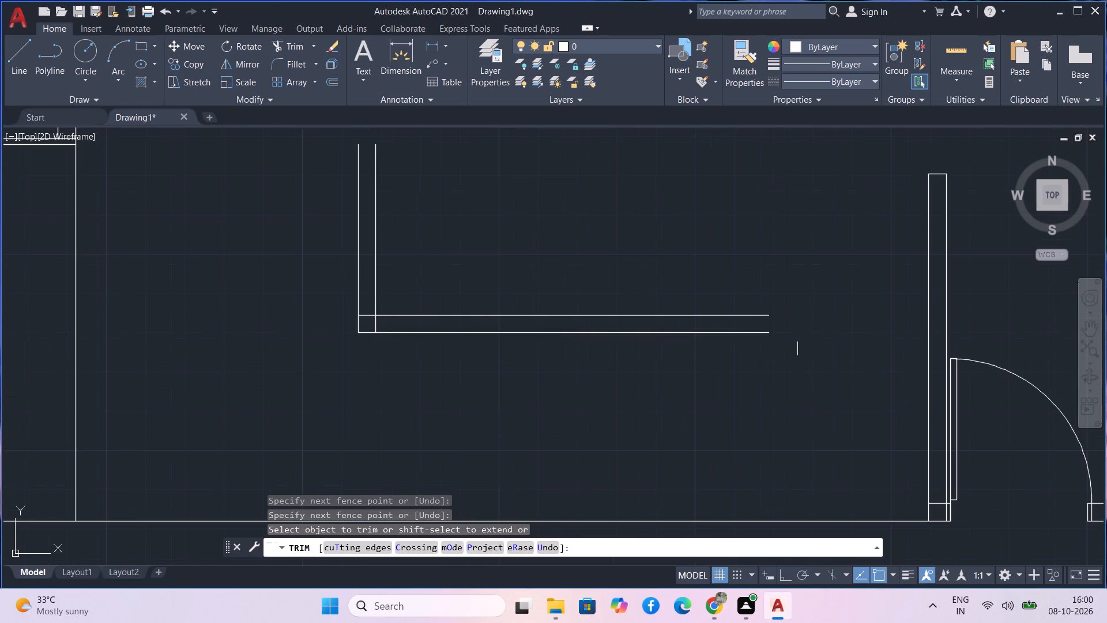
text(l)
key(space)
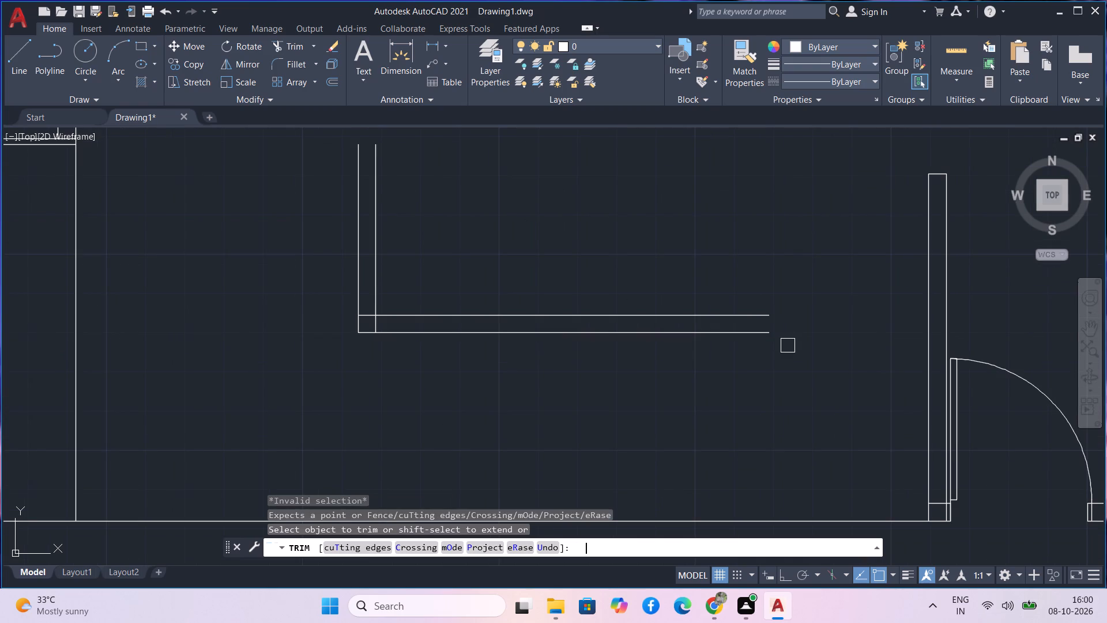
key(Escape)
text(l)
key(space)
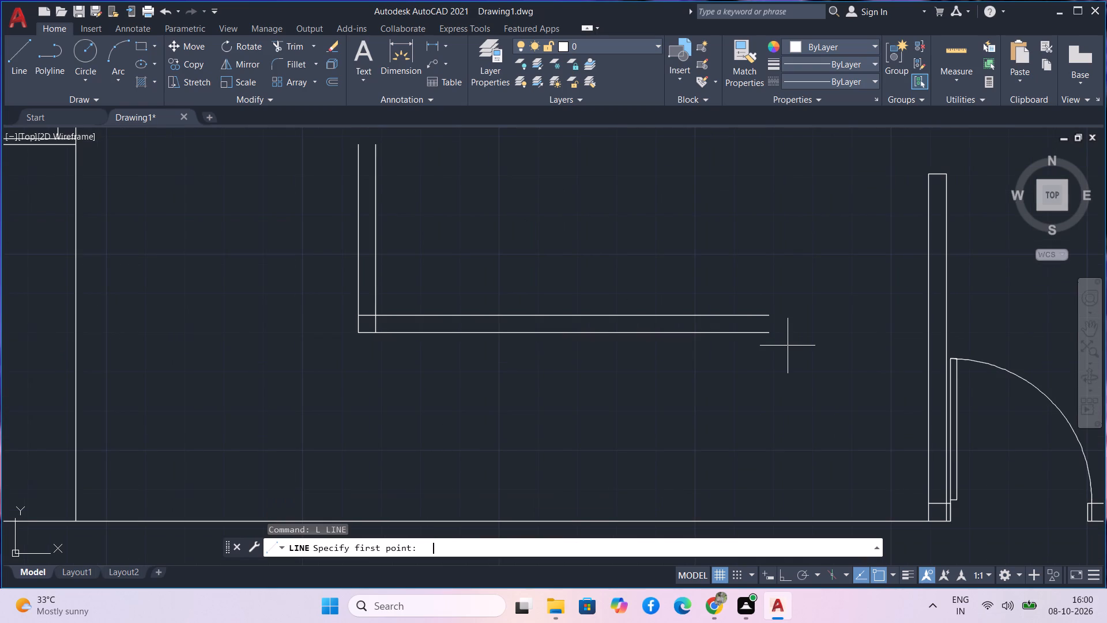
scroll(781, 320, up, 1)
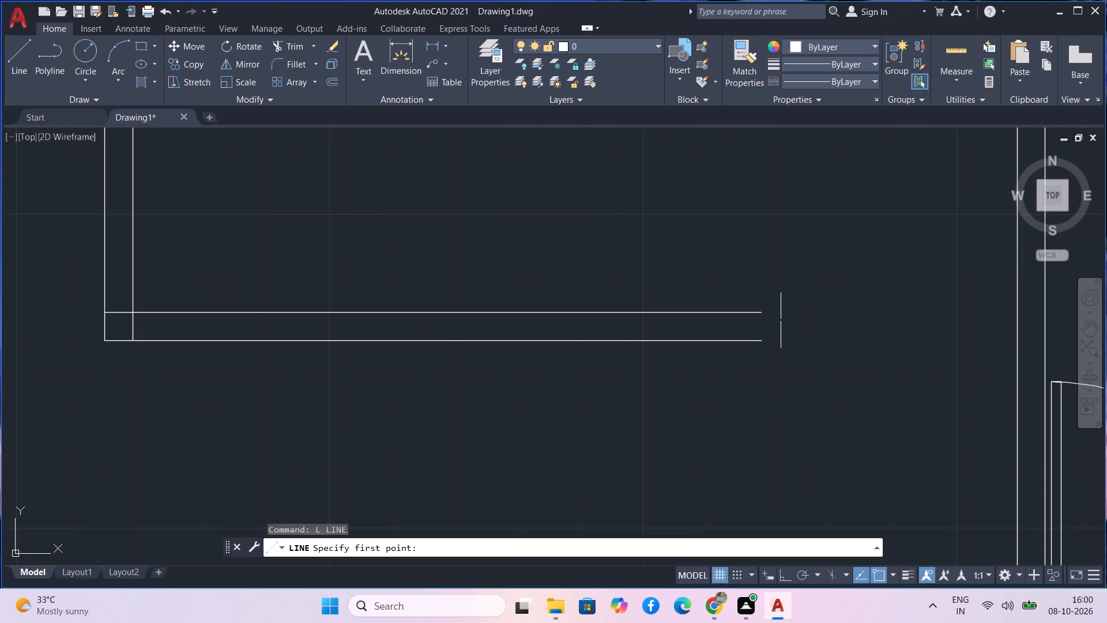
scroll(766, 317, up, 3)
click(748, 299)
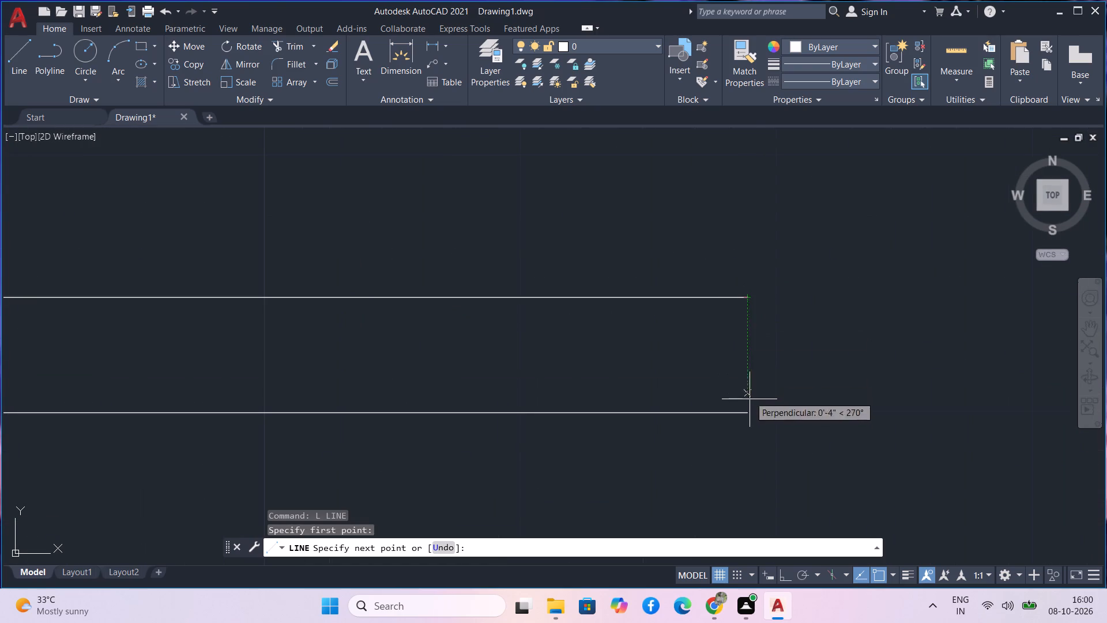
key(F8)
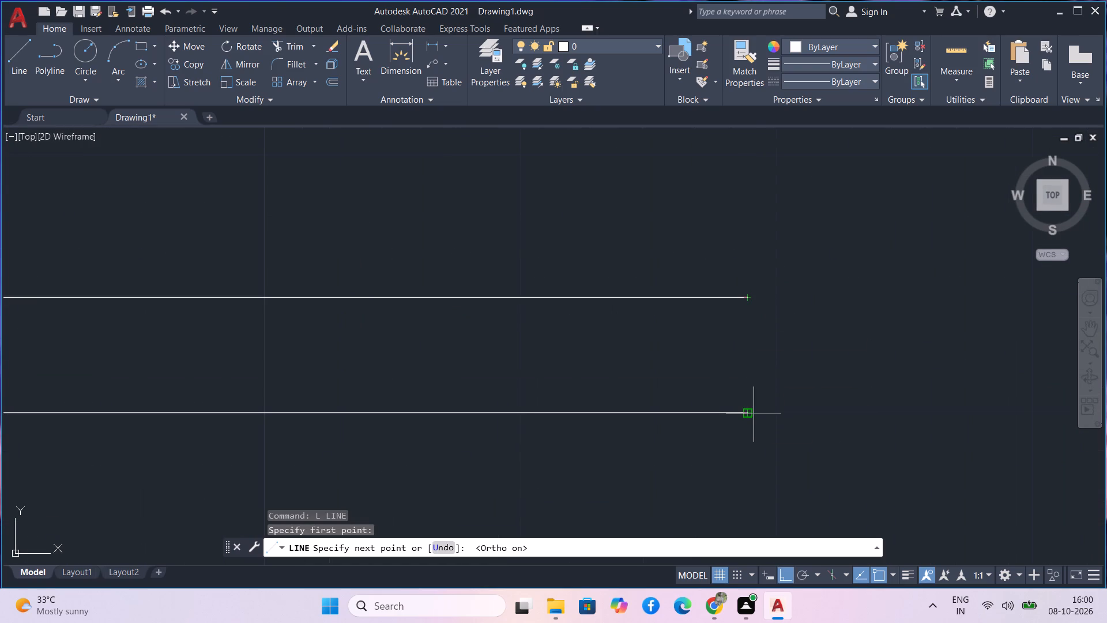
click(754, 414)
key(Escape)
Draw a short horizontal line closing the north end of the new vertical wall.
scroll(786, 286, down, 4)
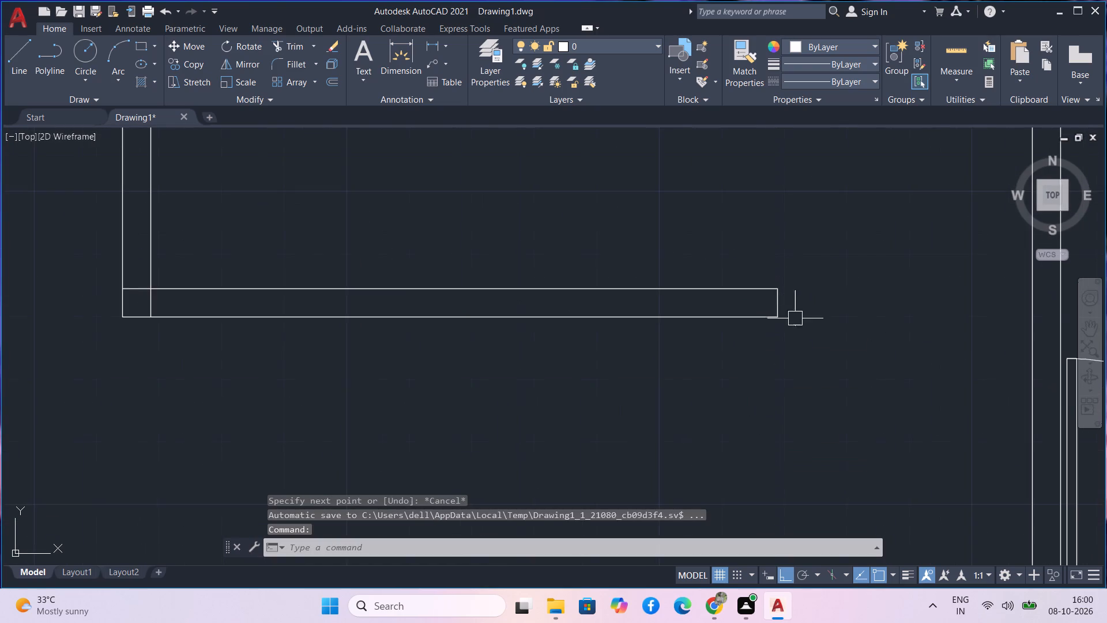
scroll(803, 336, down, 1)
middle_drag(803, 337, 838, 434)
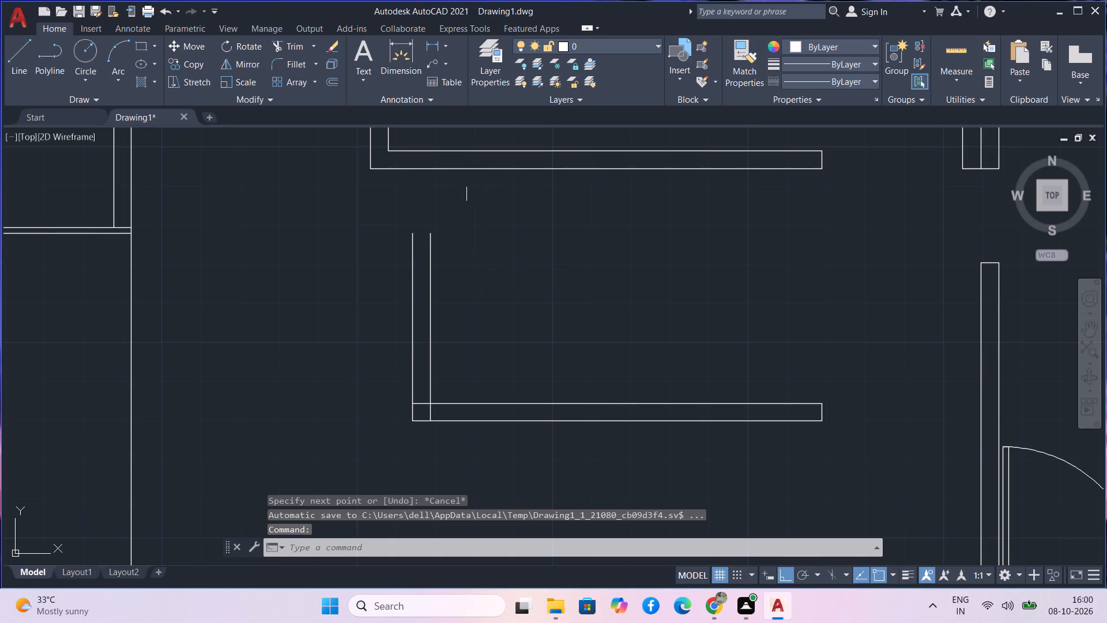
text(l)
key(space)
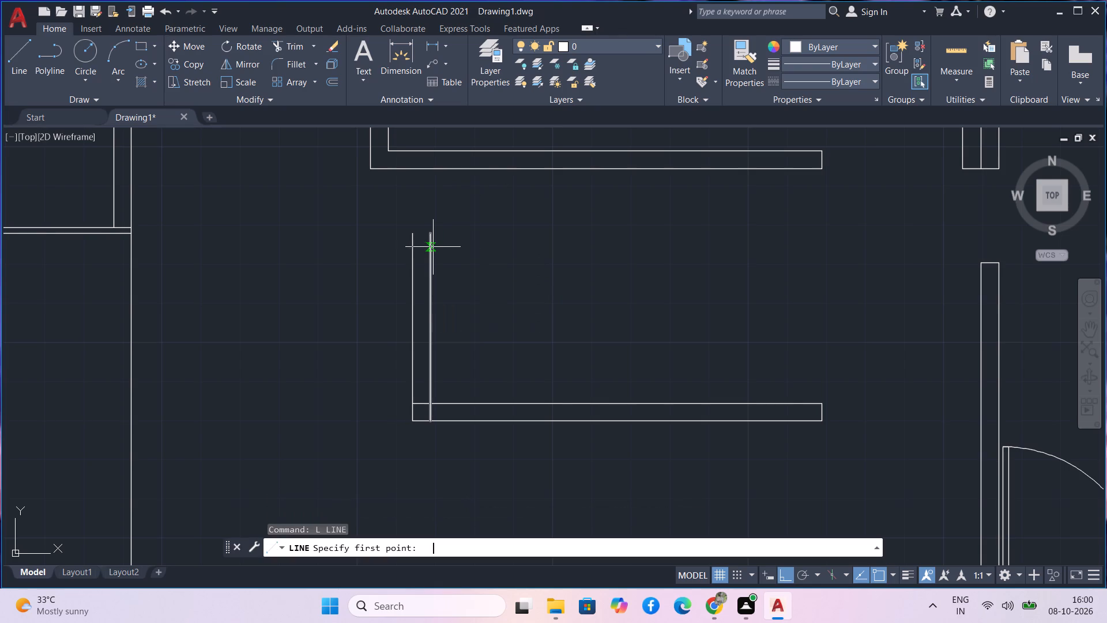
click(415, 238)
click(427, 234)
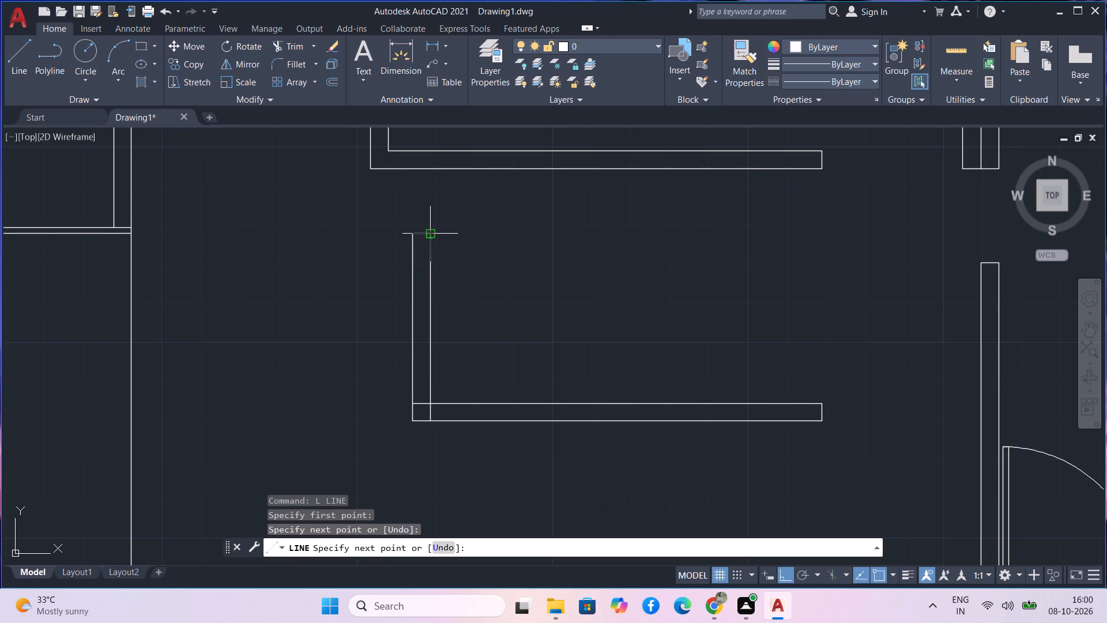
key(Escape)
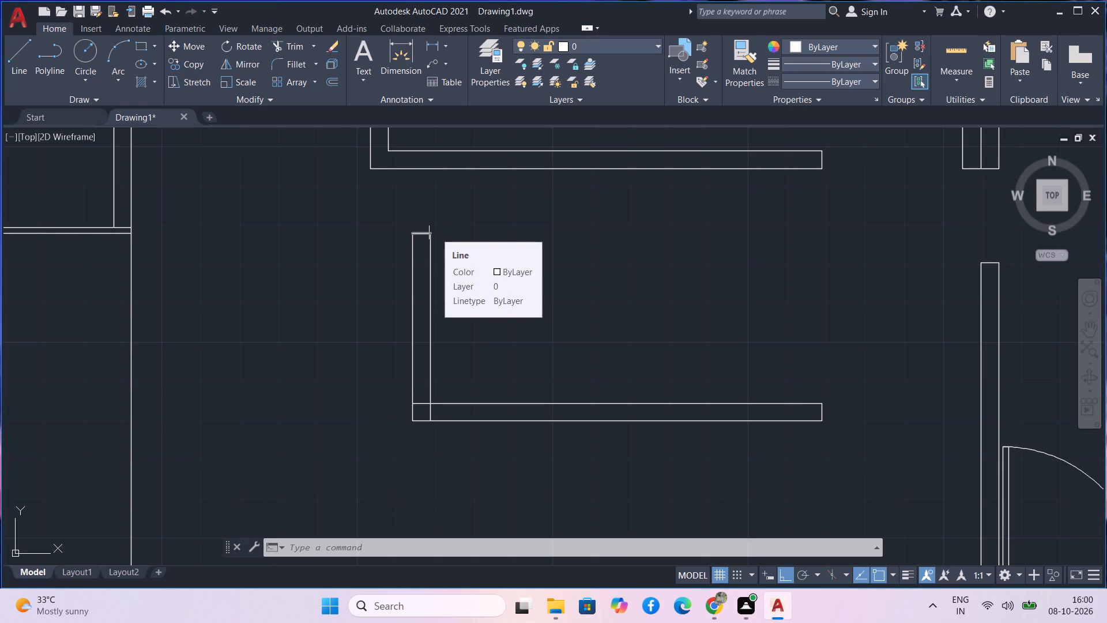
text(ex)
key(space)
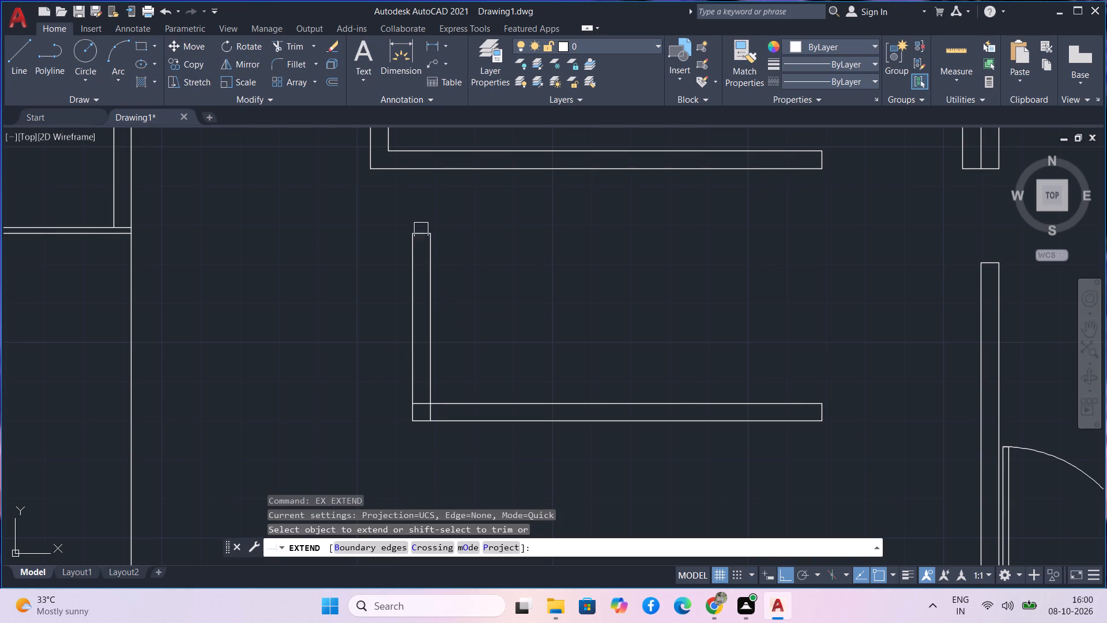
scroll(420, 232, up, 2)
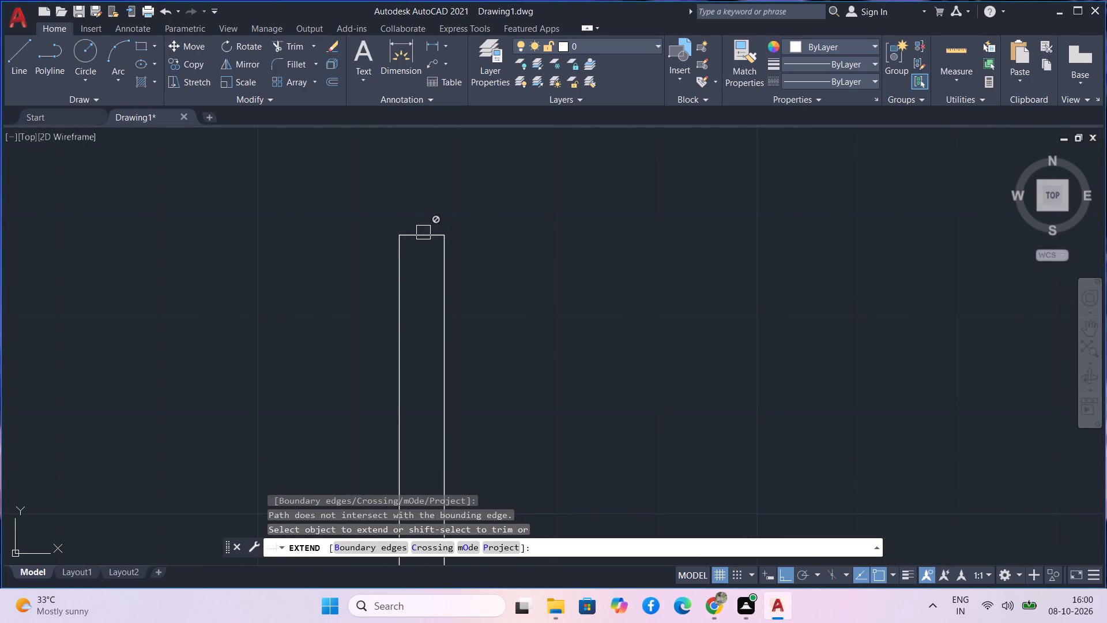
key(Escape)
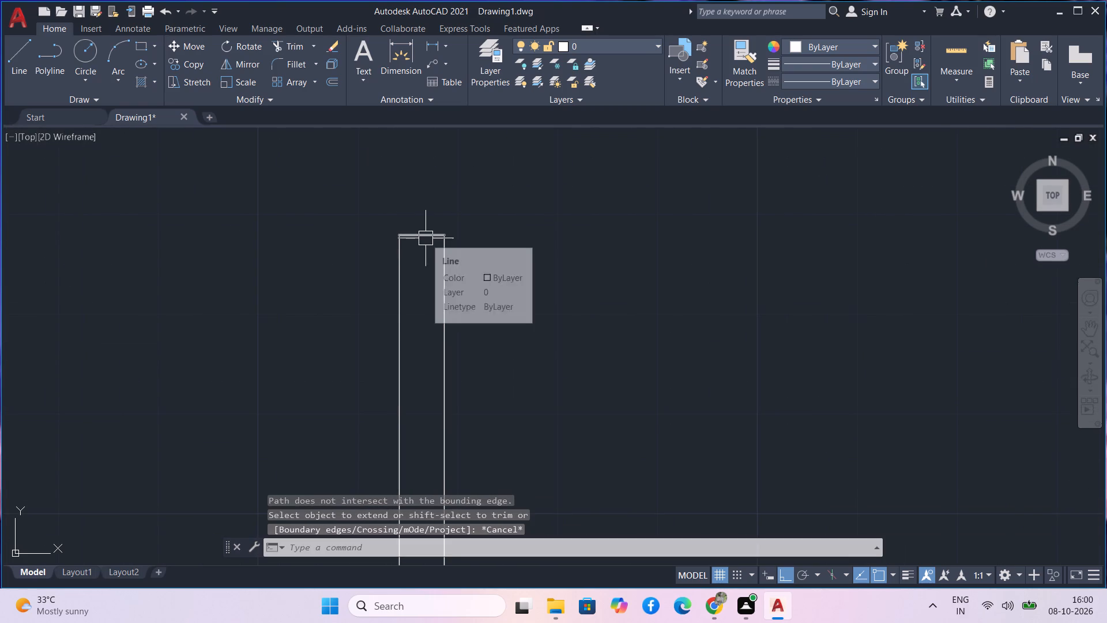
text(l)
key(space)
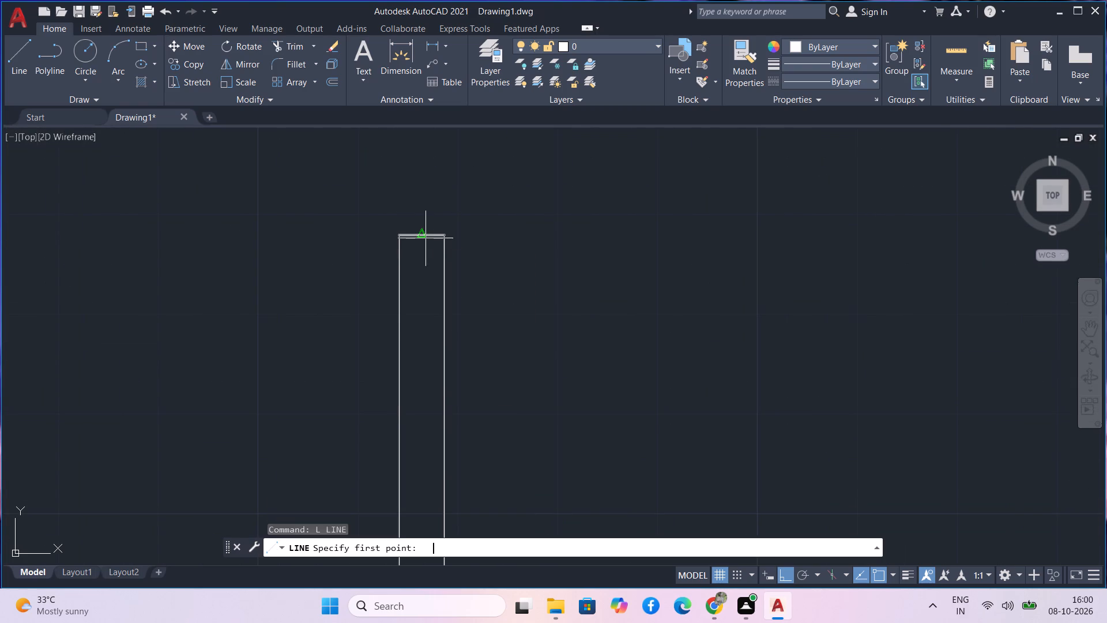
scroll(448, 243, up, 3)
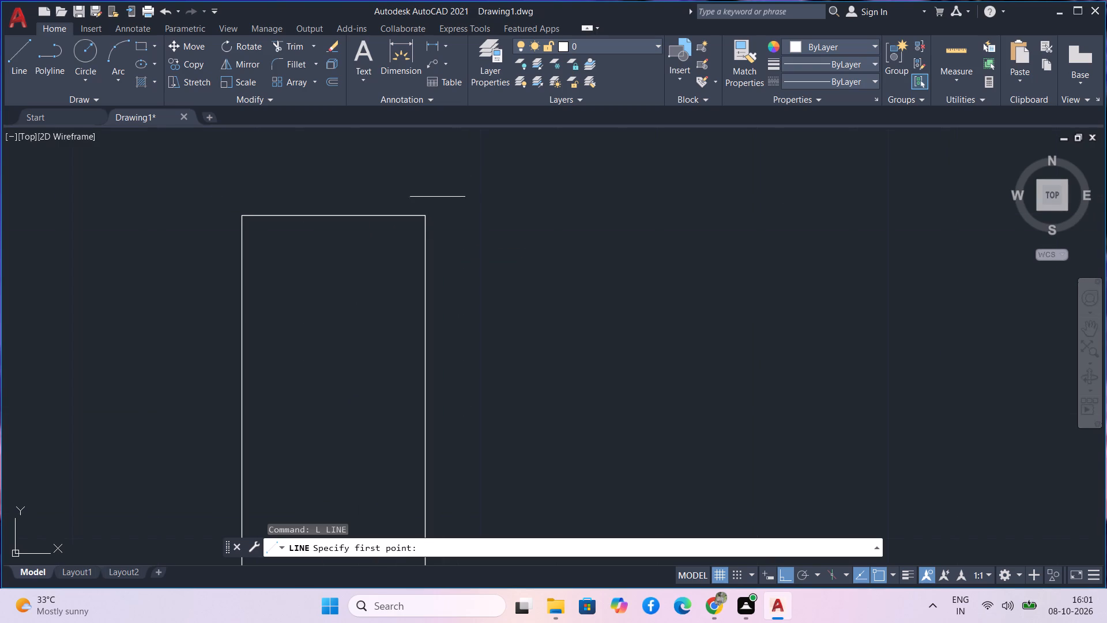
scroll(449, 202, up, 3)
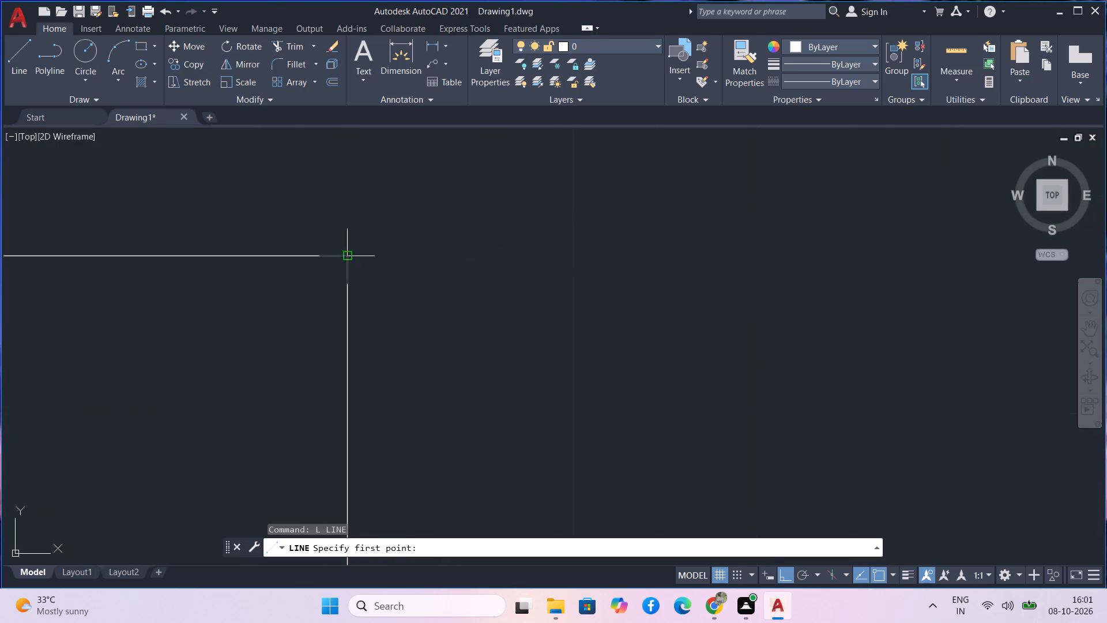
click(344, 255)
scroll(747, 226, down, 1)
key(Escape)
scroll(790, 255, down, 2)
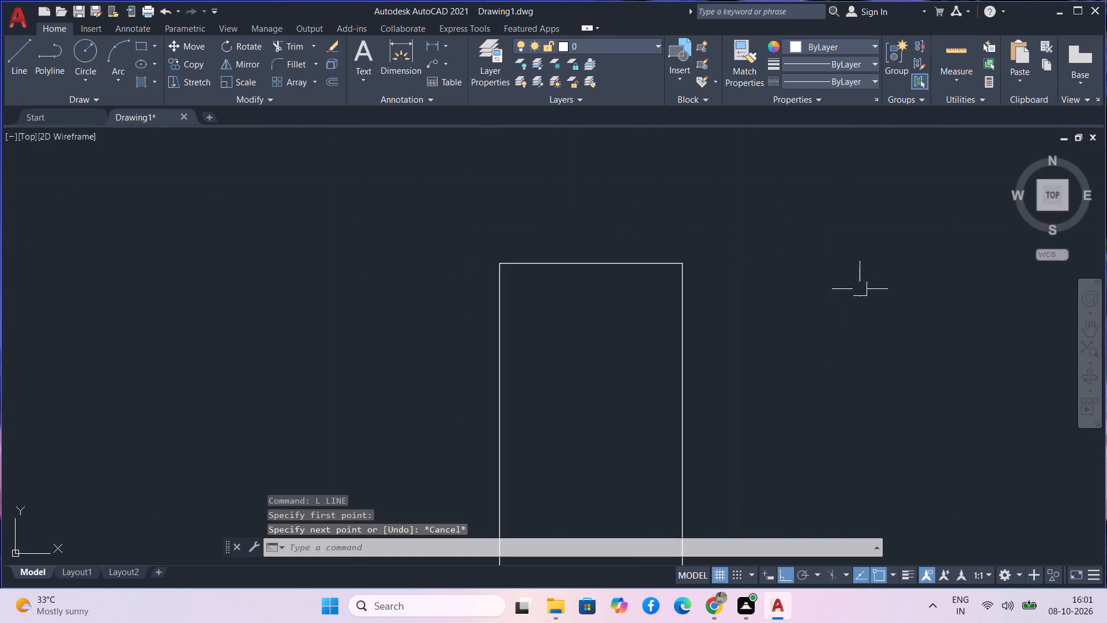
Draw a horizontal line from the new vertical wall's northeast corner toward the east, past the east end of the horizontal wall below.
text(l)
key(space)
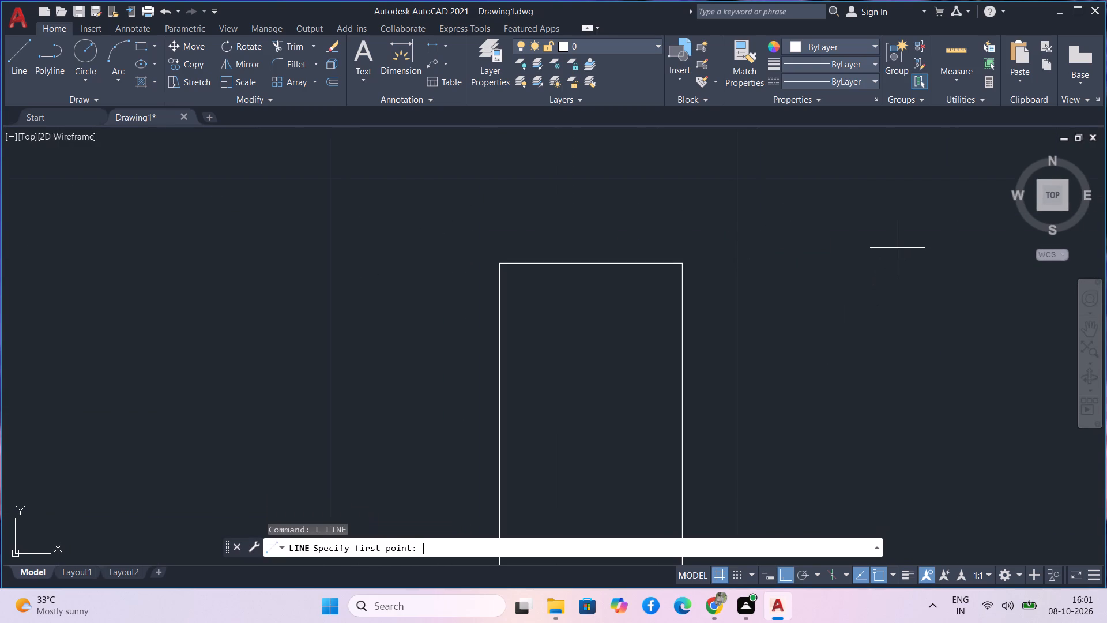
scroll(709, 256, up, 3)
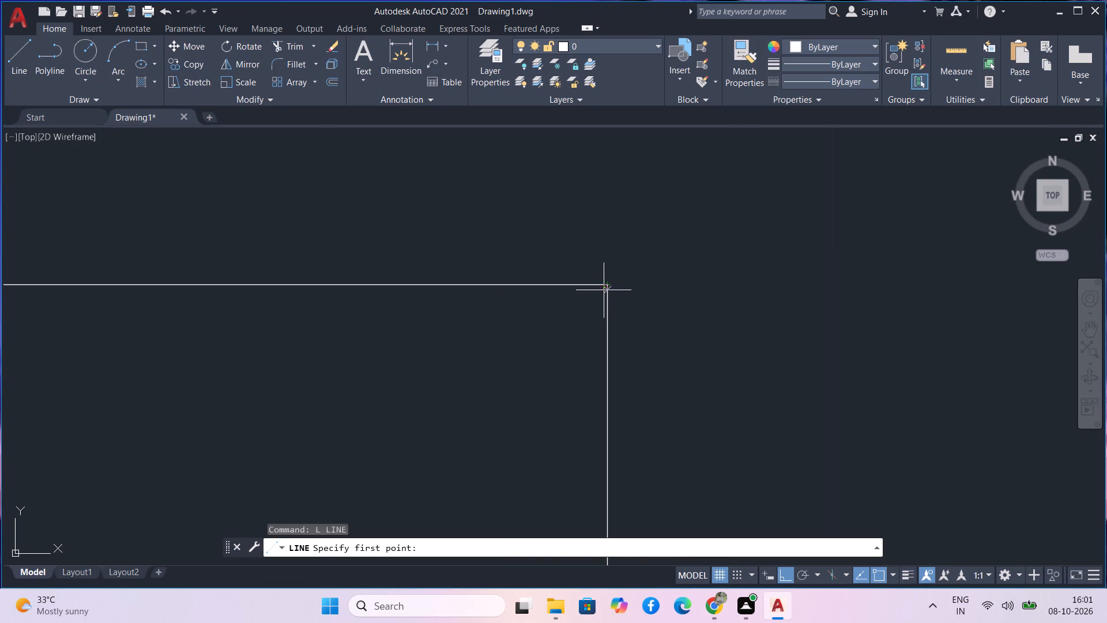
scroll(605, 289, up, 3)
click(611, 284)
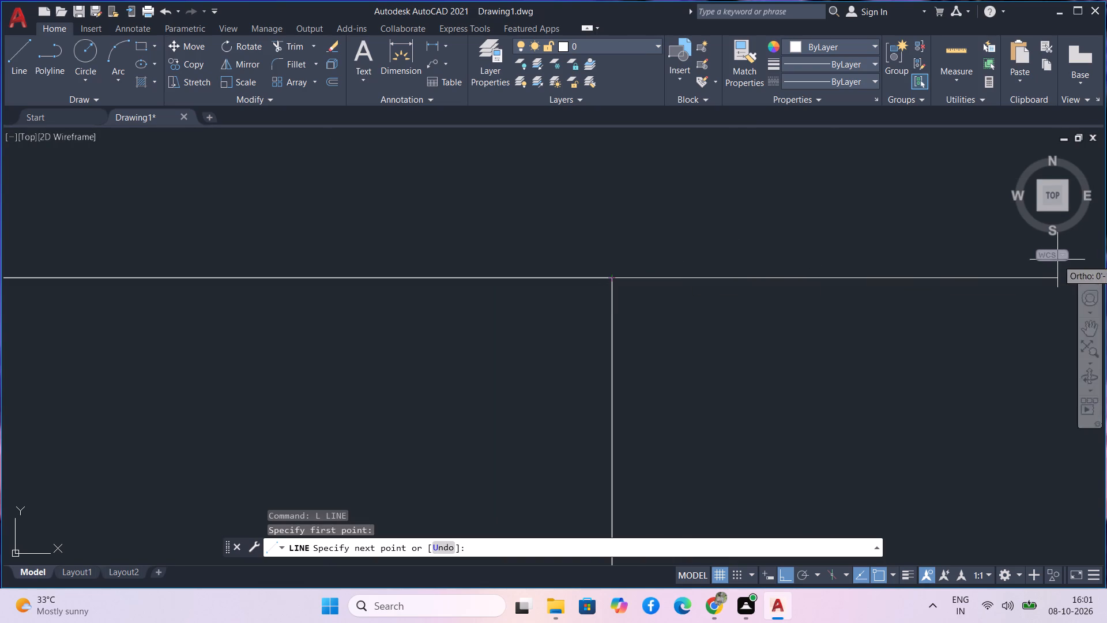
scroll(1052, 282, down, 4)
middle_drag(1049, 291, 539, 270)
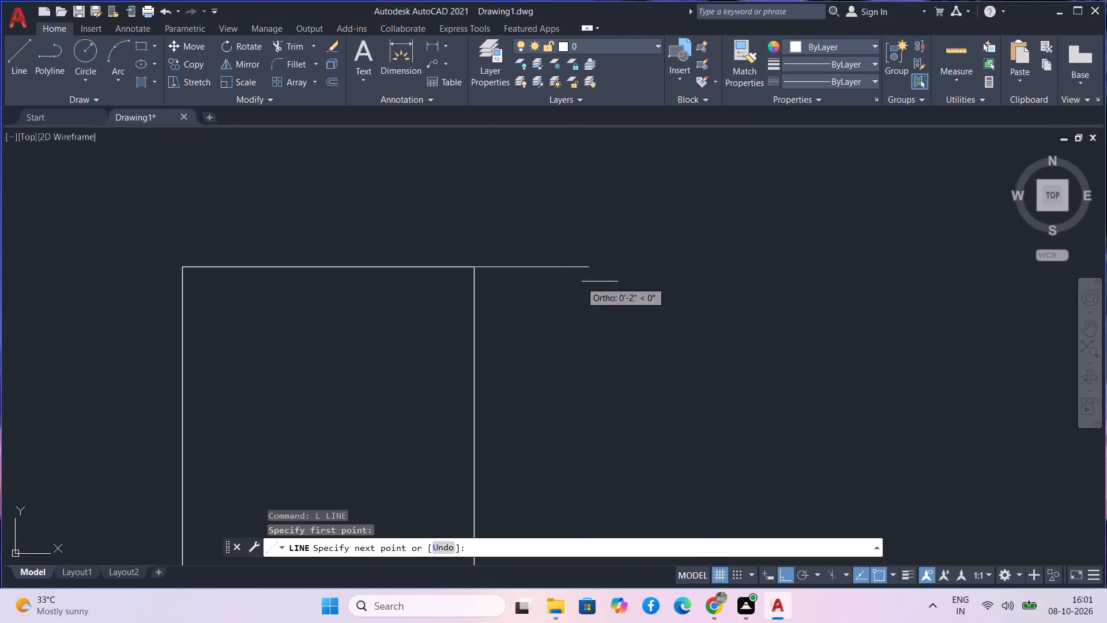
scroll(751, 269, down, 5)
middle_drag(770, 286, 426, 271)
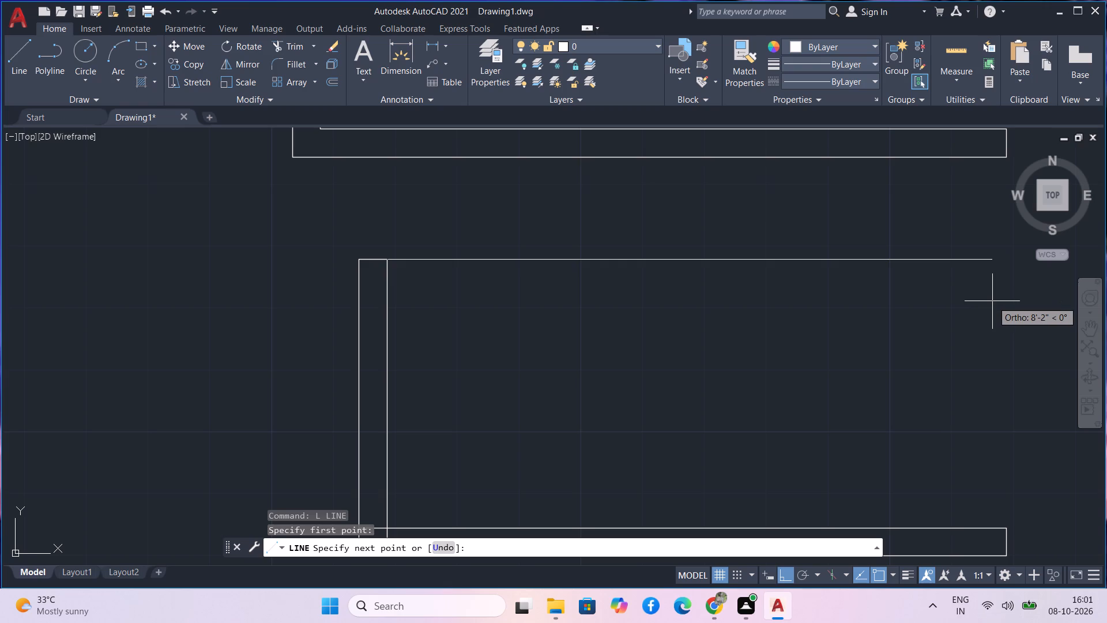
click(1040, 320)
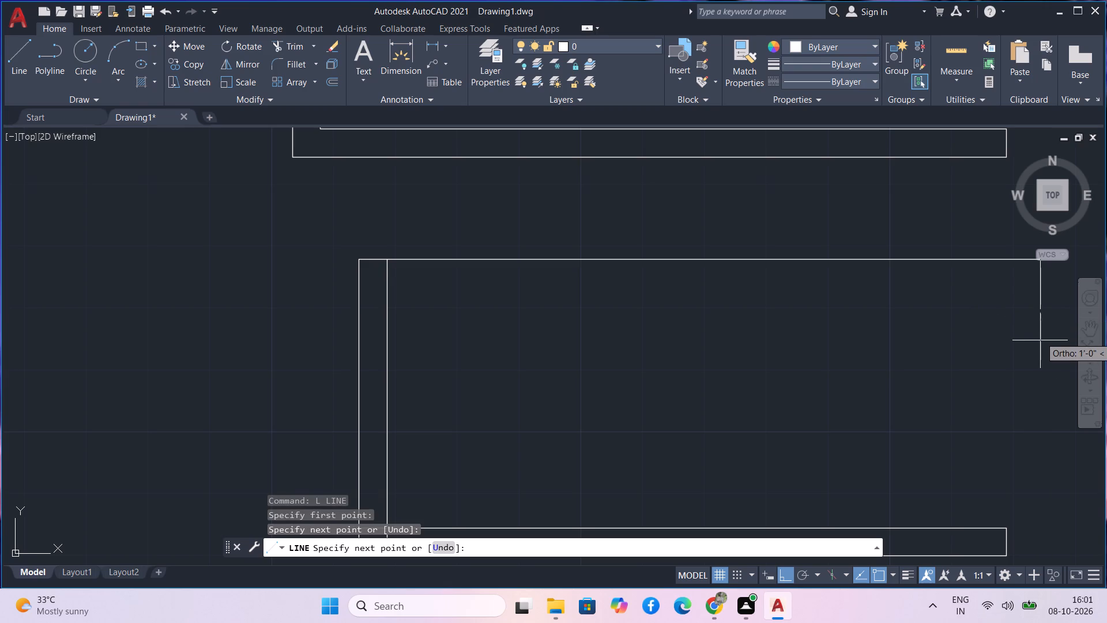
key(Escape)
Draw a vertical line from the horizontal wall's upper east corner toward the north, crossing the new horizontal line.
text(l)
key(space)
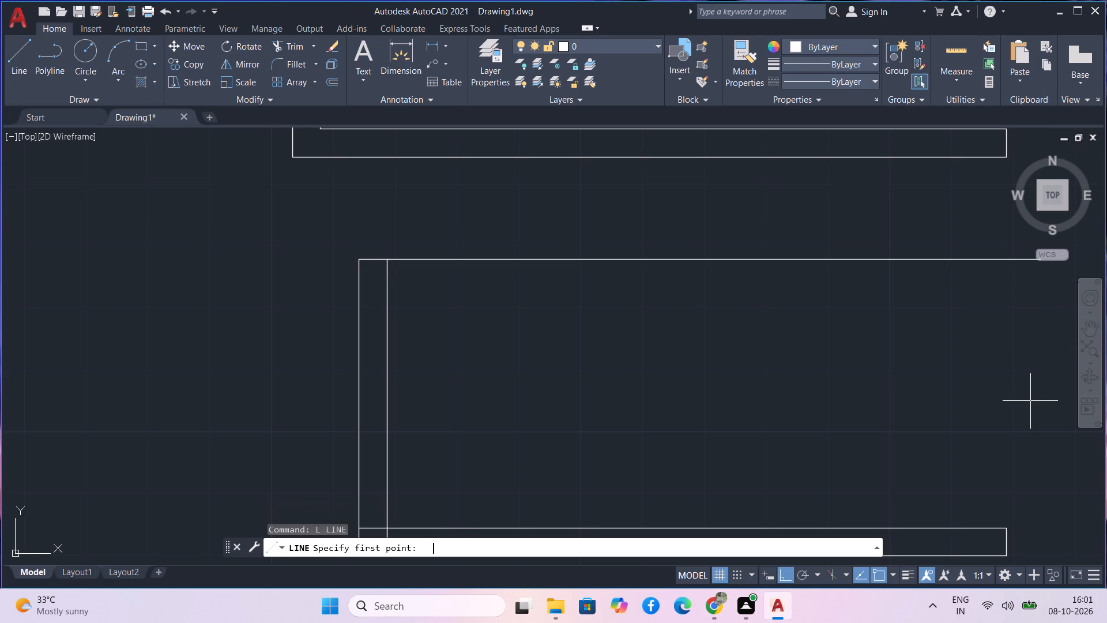
middle_click(1006, 532)
click(1004, 528)
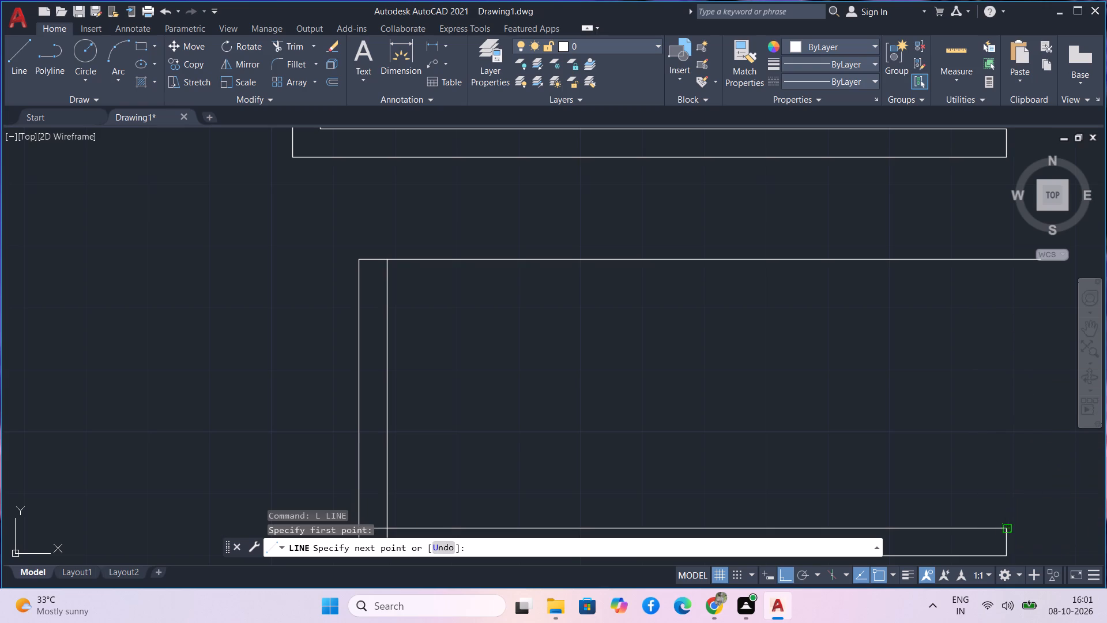
click(984, 192)
key(Escape)
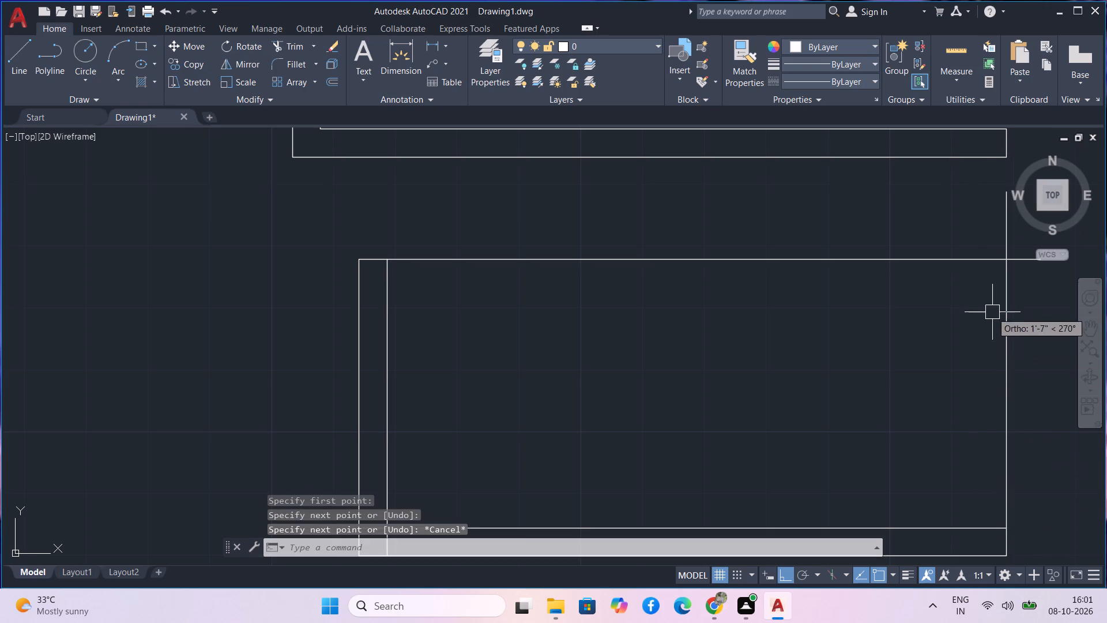
Trim the overhanging ends of the two new lines at the room's northeast corner.
middle_drag(1001, 385, 827, 389)
scroll(826, 389, down, 1)
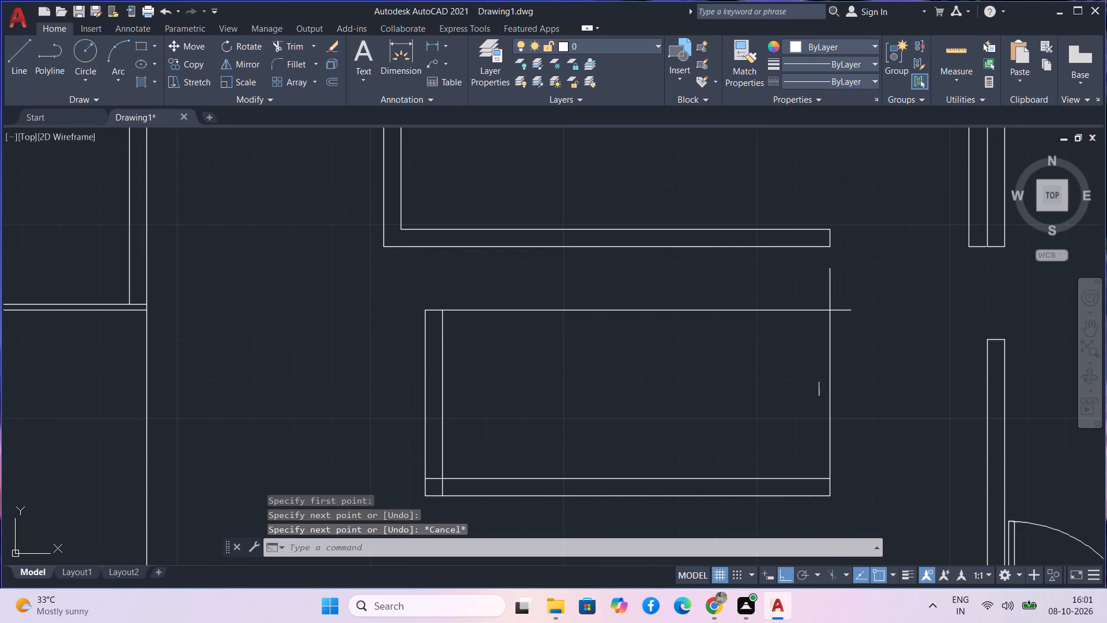
text(tr)
key(space)
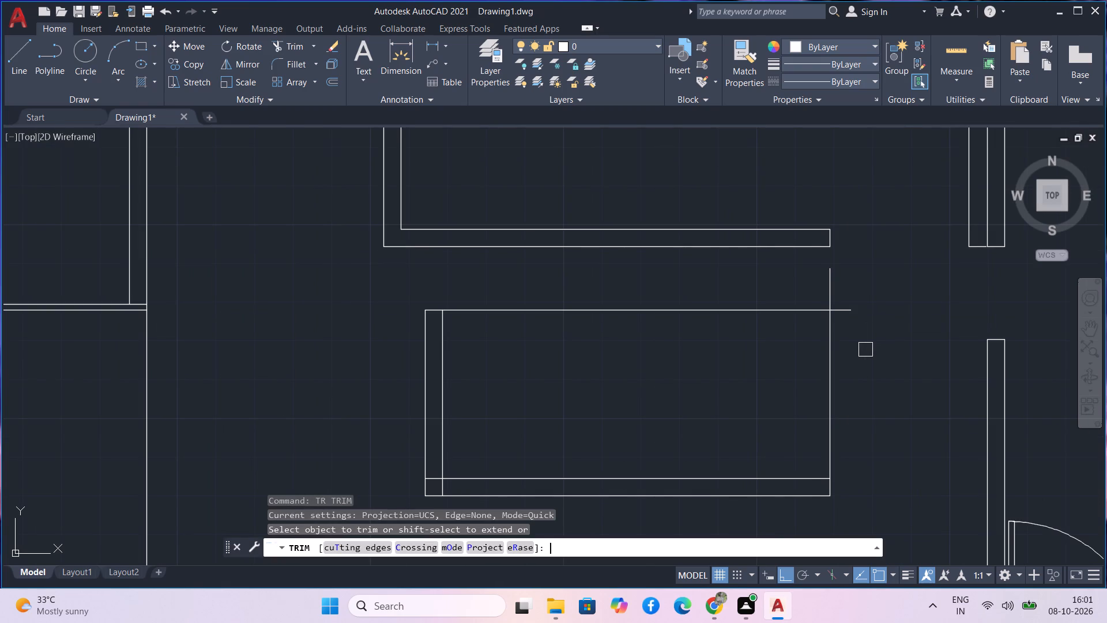
drag(865, 346, 815, 282)
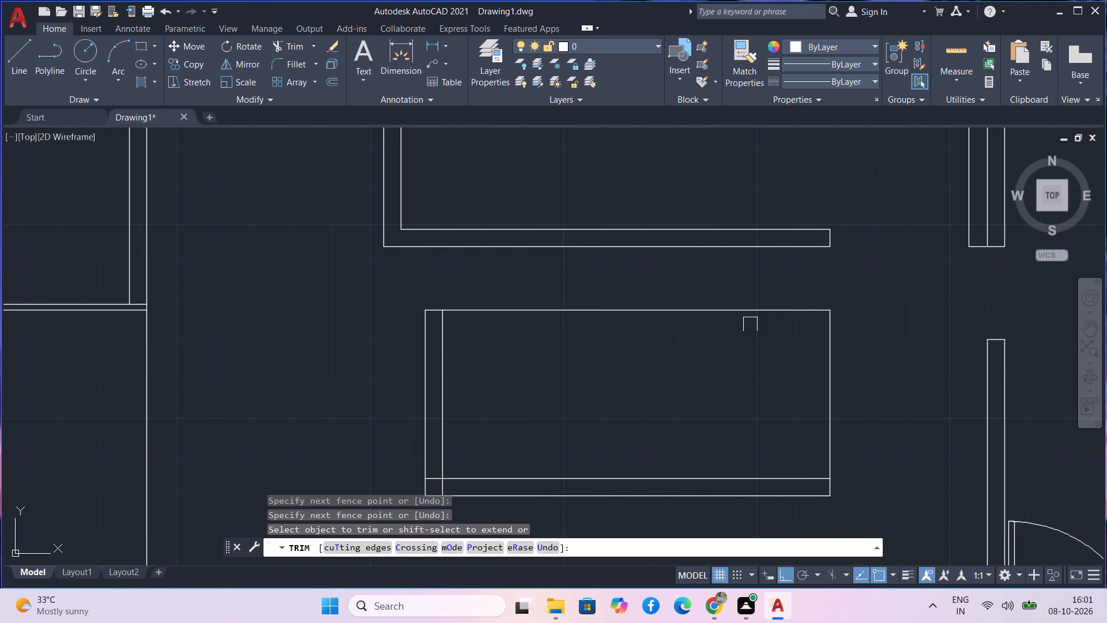
Extend both vertical lines of the small room's west wall south to the long horizontal line at the plan's south side.
middle_drag(722, 370, 744, 351)
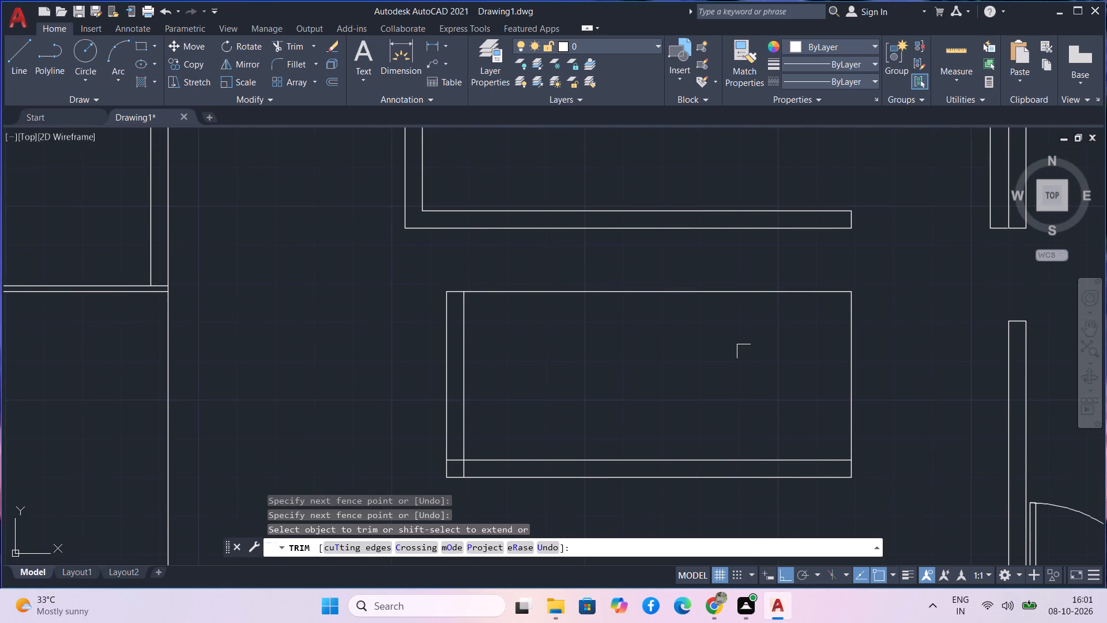
middle_drag(744, 351, 790, 369)
scroll(790, 369, down, 2)
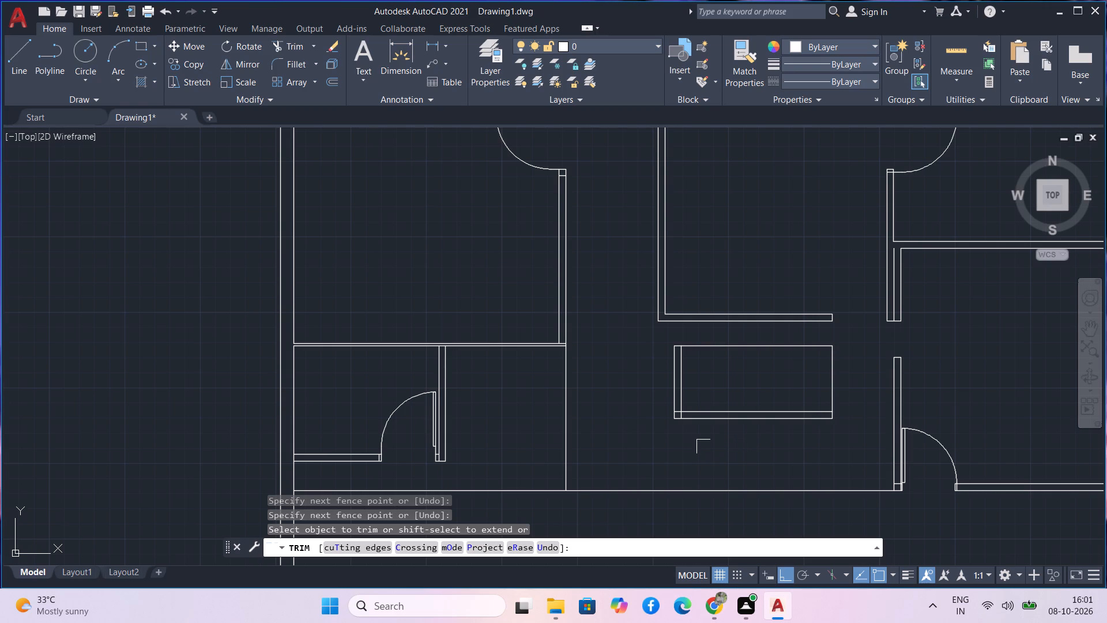
key(Escape)
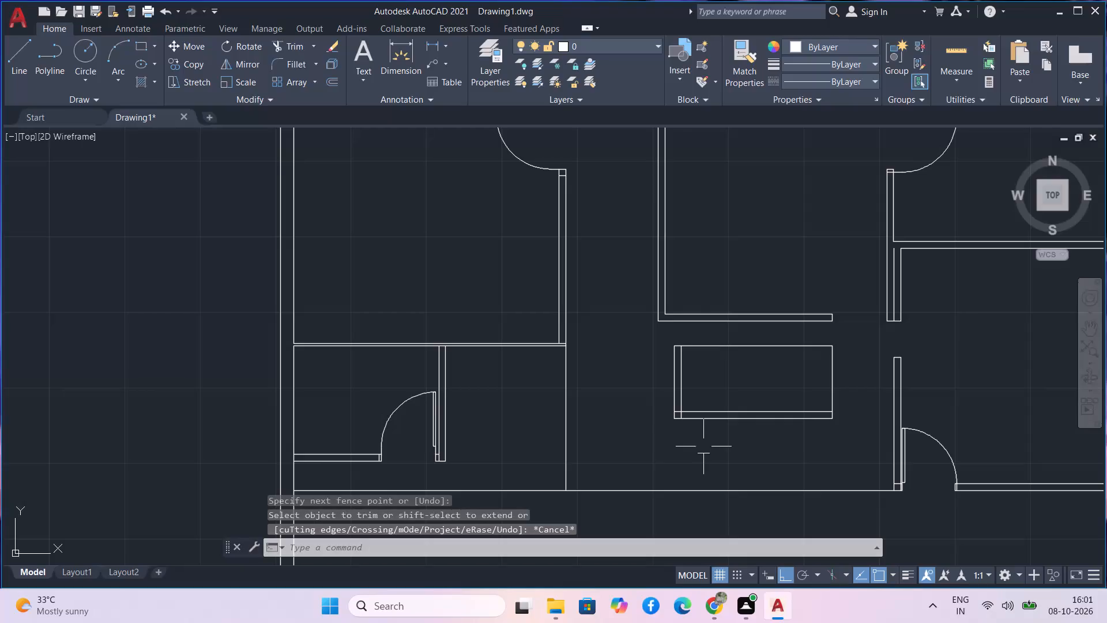
text(rx)
key(space)
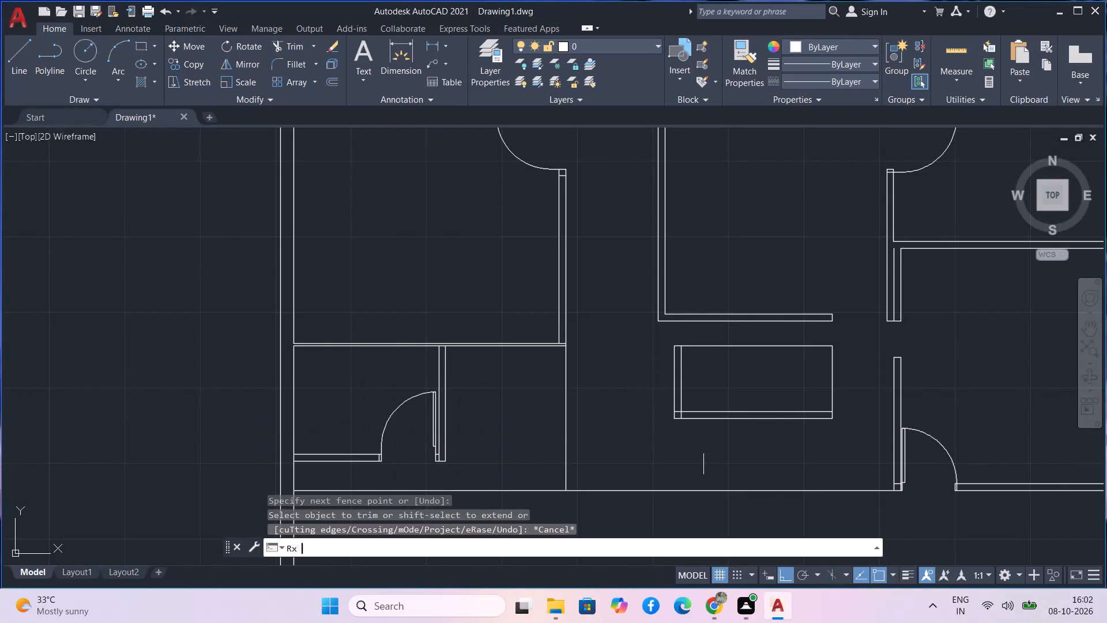
key(Escape)
text(ex)
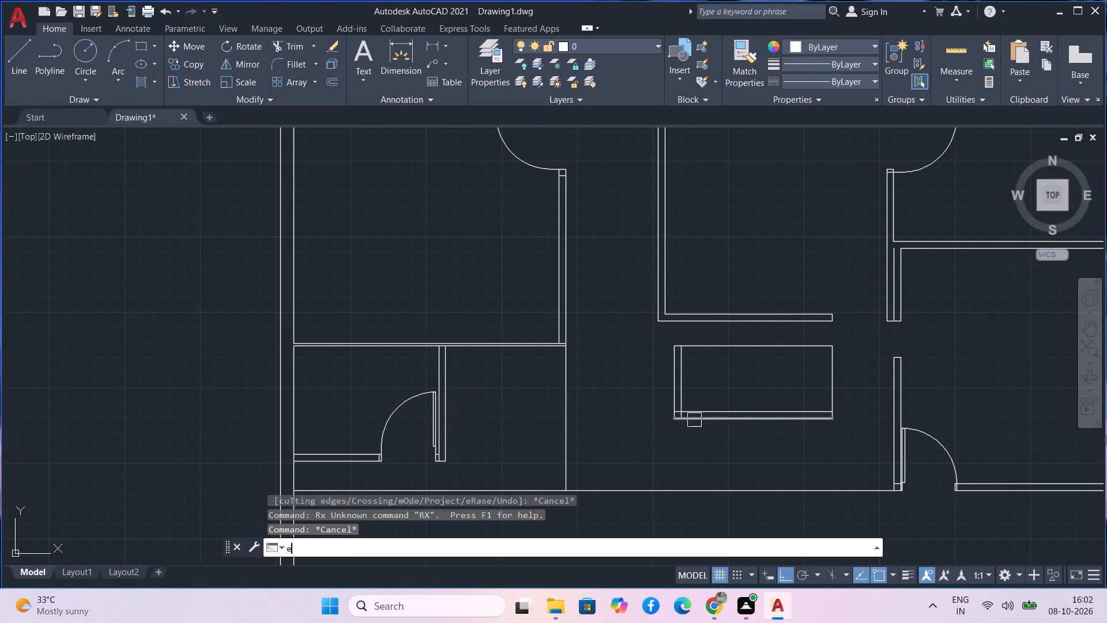
key(space)
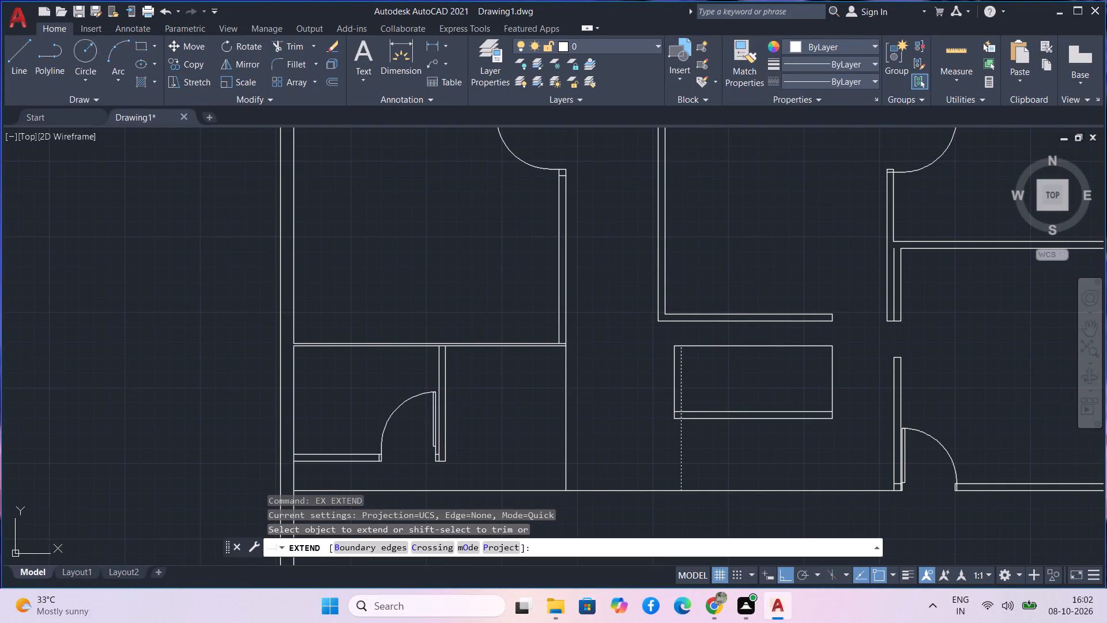
click(676, 383)
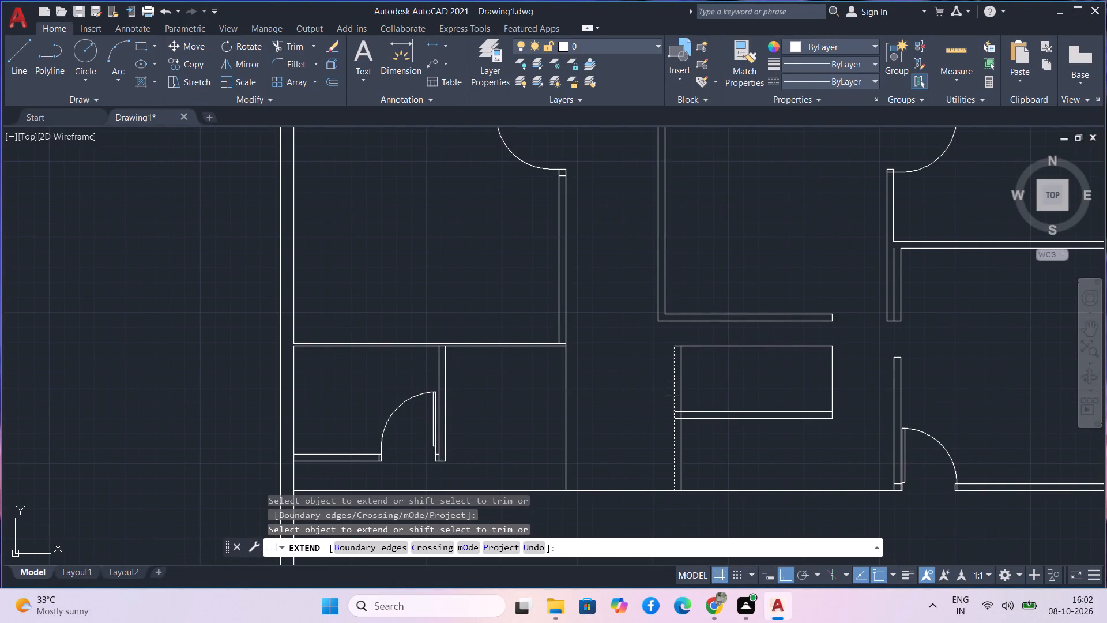
click(672, 388)
key(Escape)
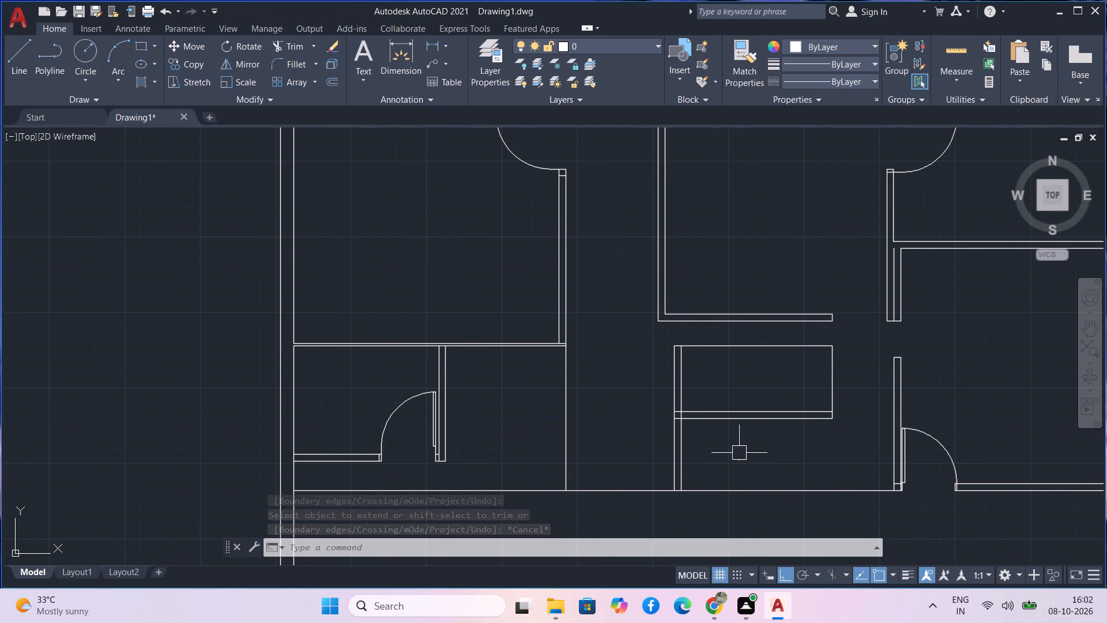
Measure the small room south of the central room and its surroundings with the quick Measure tool.
middle_drag(796, 384, 782, 431)
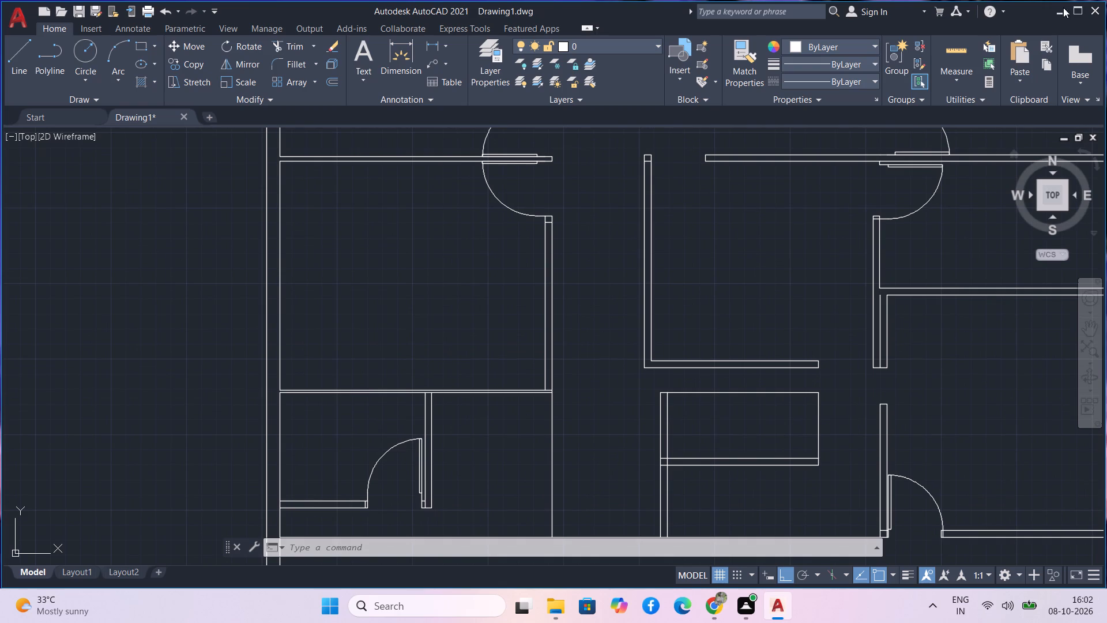
click(958, 55)
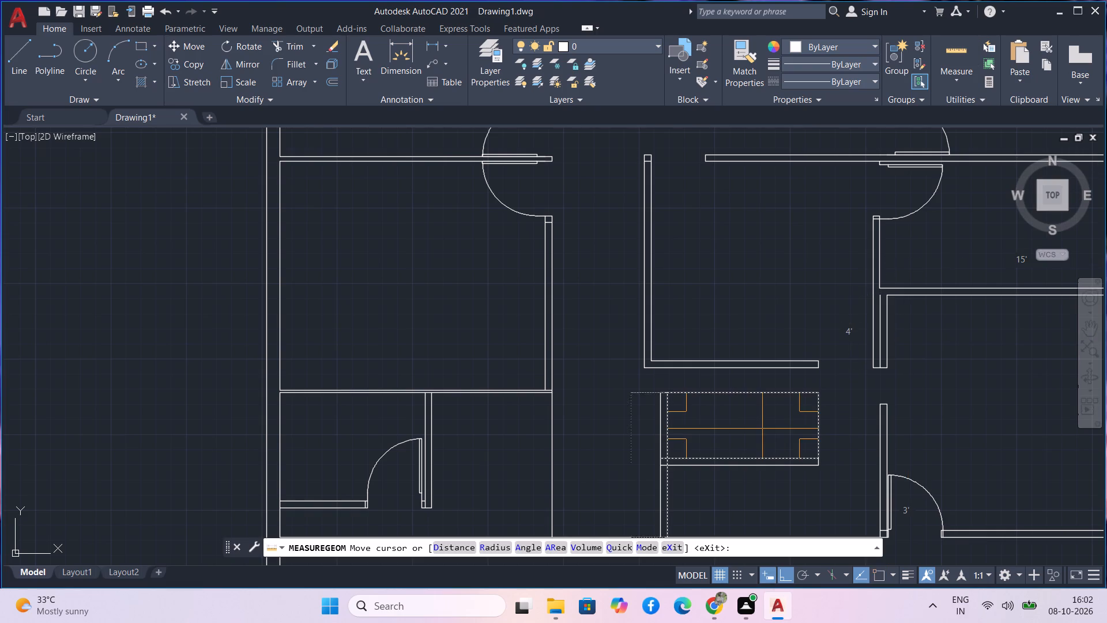
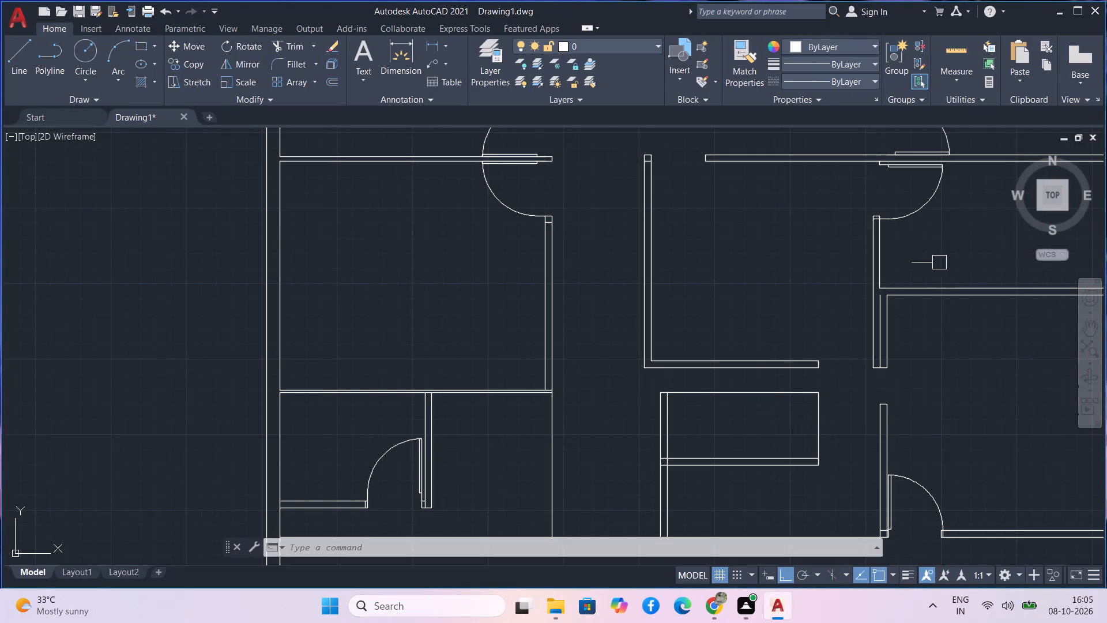
Measure the small room south of the central room with the quick Measure tool.
drag(960, 28, 960, 36)
click(955, 55)
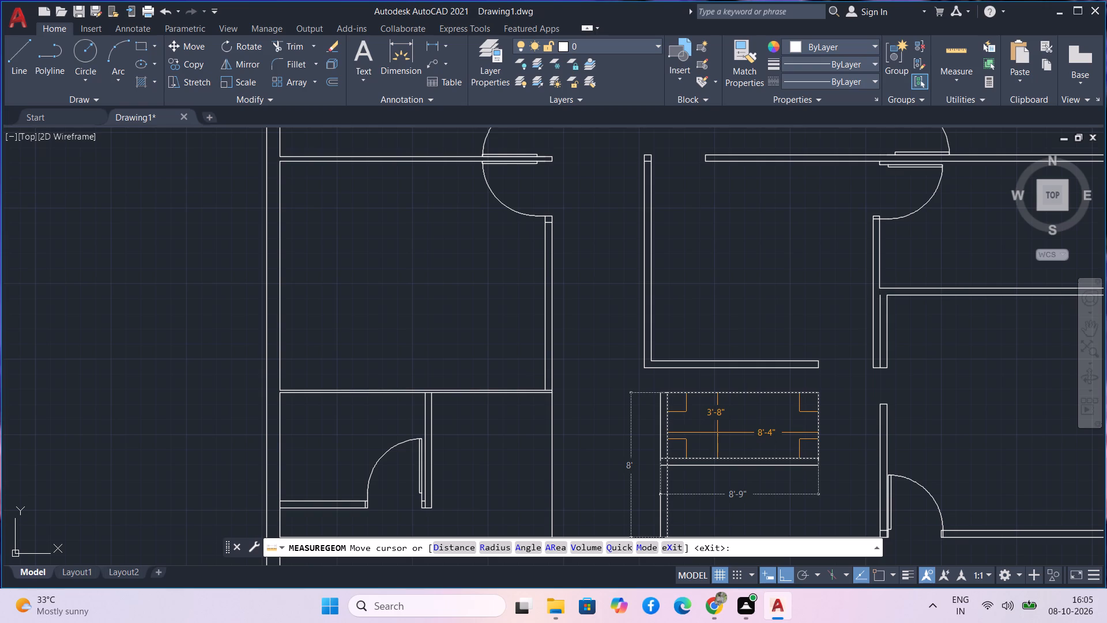
key(Escape)
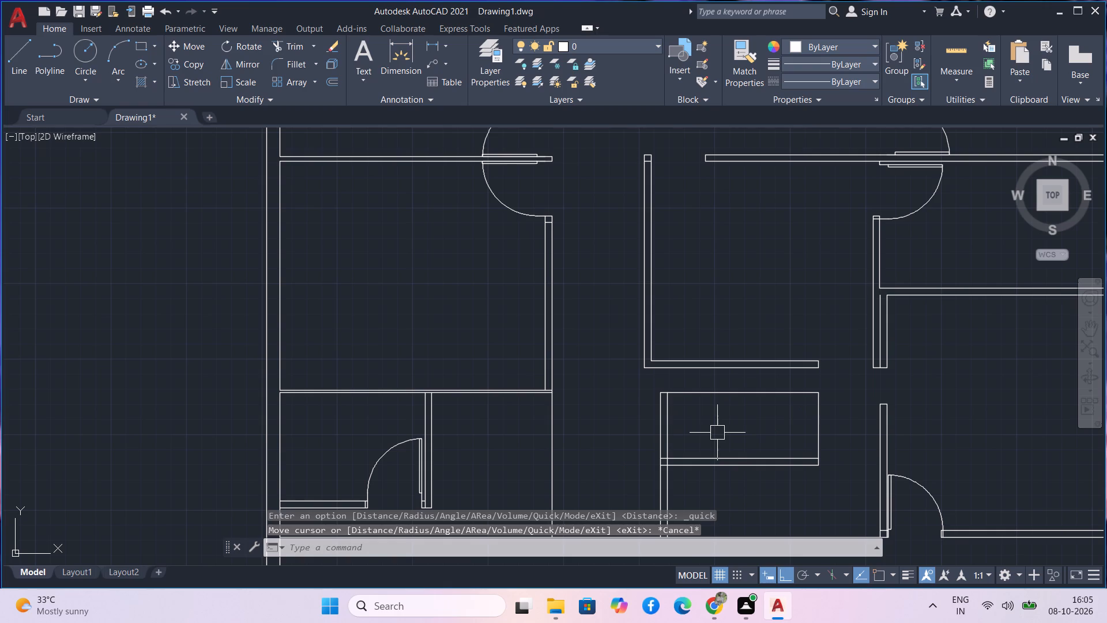
Erase the small room's outer south line, its east line and the short leftover segment at the southeast corner.
click(742, 467)
key(Insert)
key(Delete)
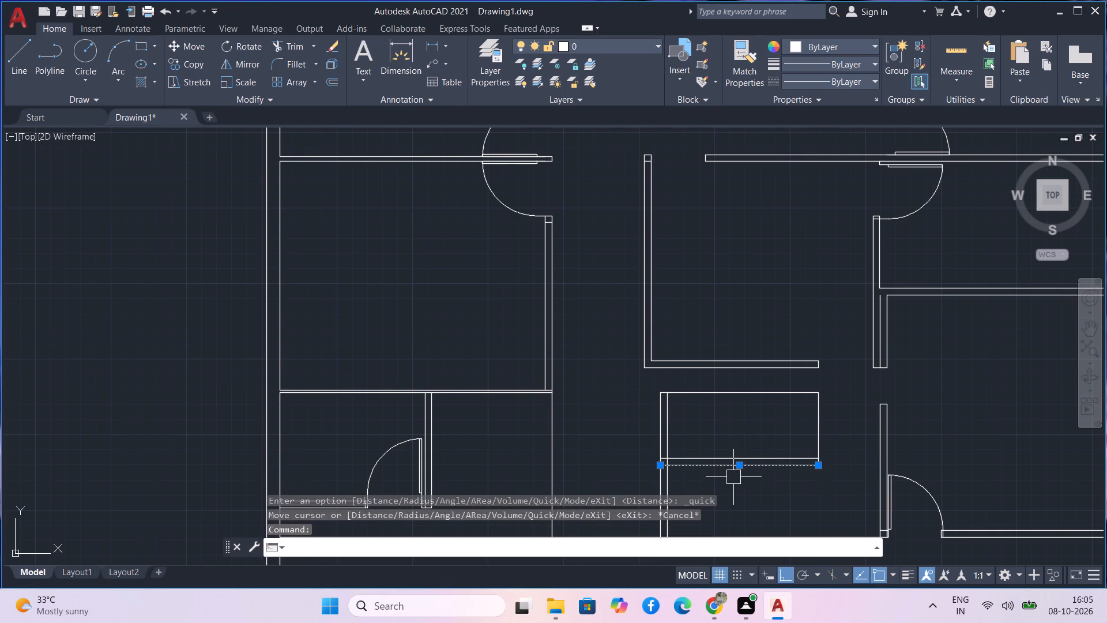
key(Delete)
key(Escape)
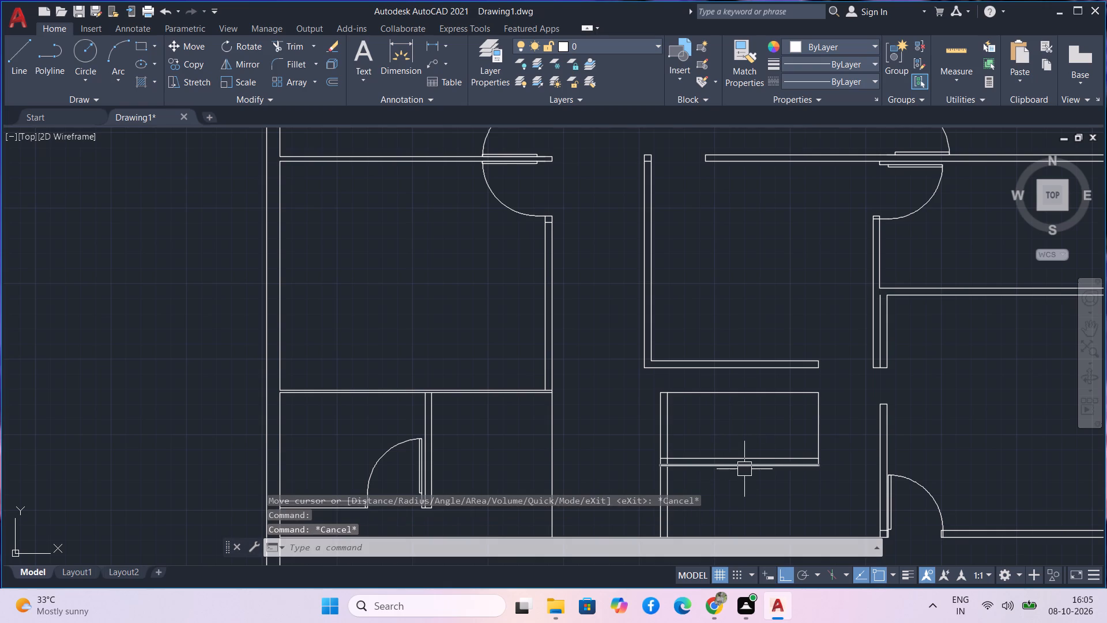
click(744, 468)
key(Delete)
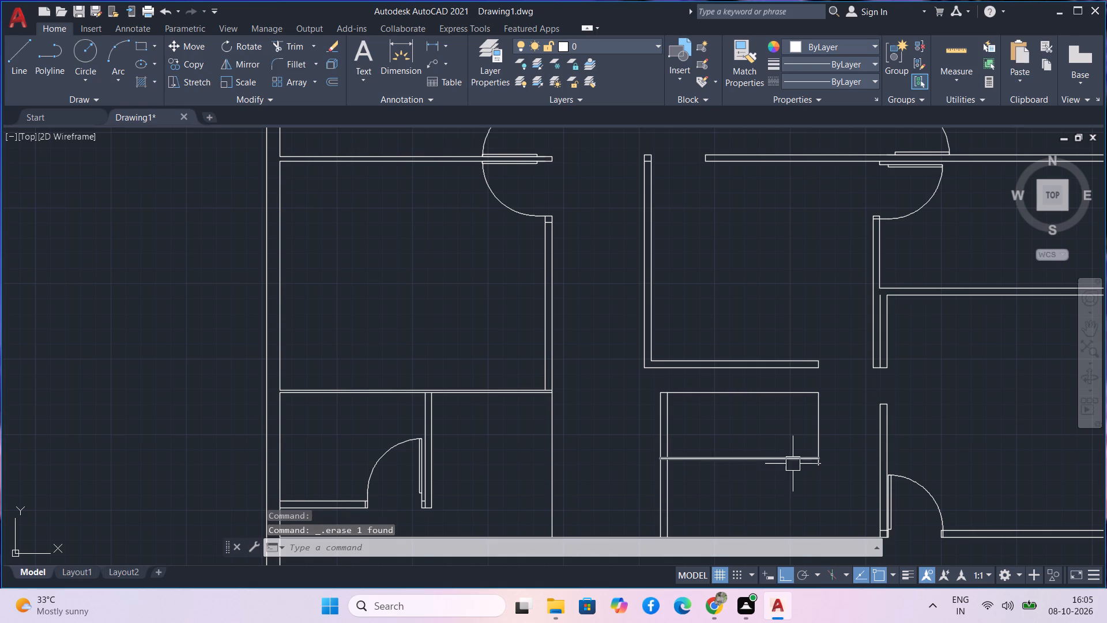
click(816, 466)
key(Delete)
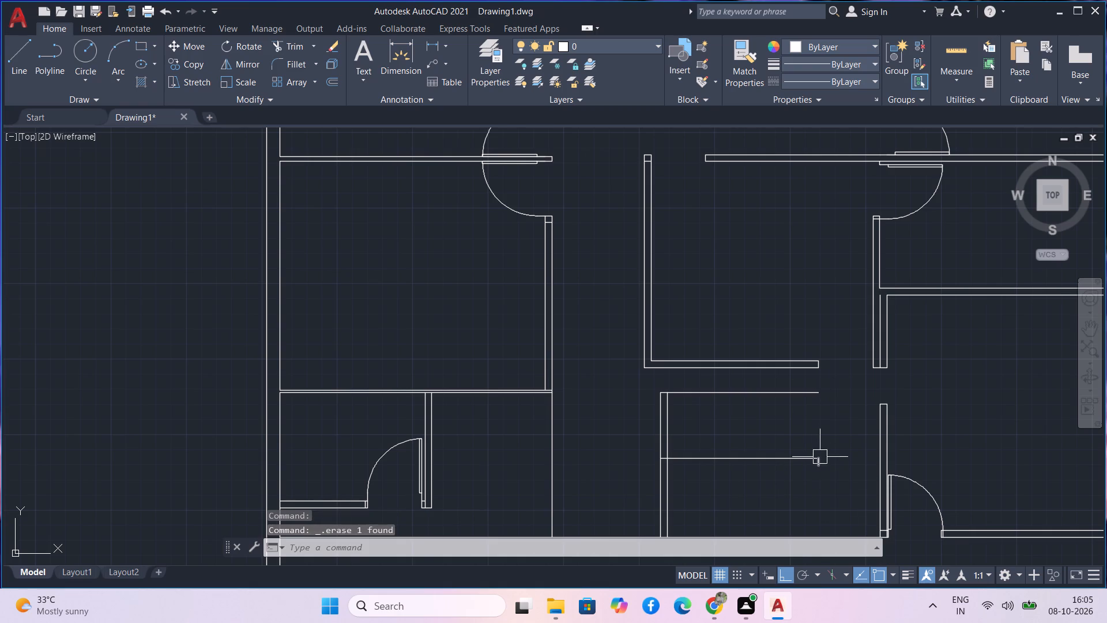
click(820, 461)
key(Delete)
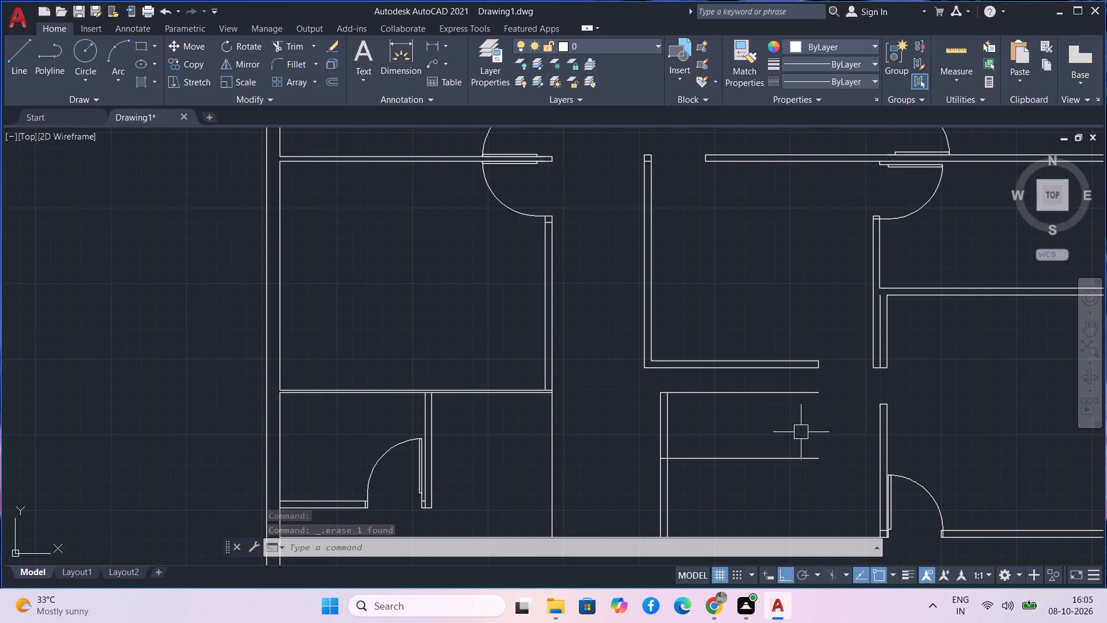
Offset the inner line of the small room's west wall 6' to the east.
key(6)
key(apostrophe)
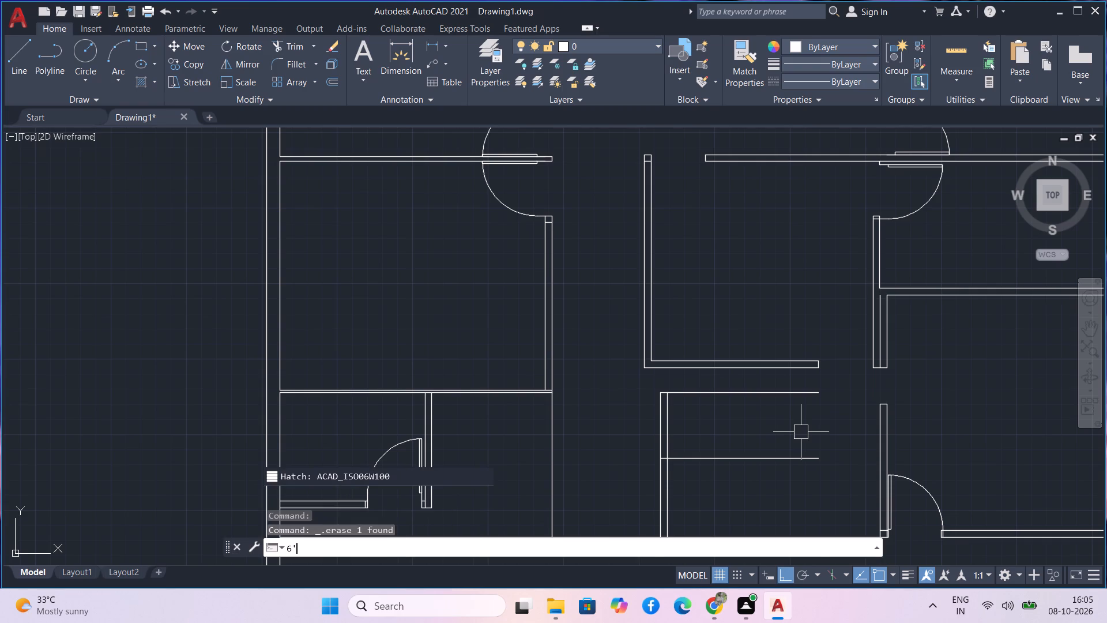
key(BackSpace)
key(BackSpace)
key(BackSpace)
key(BackSpace)
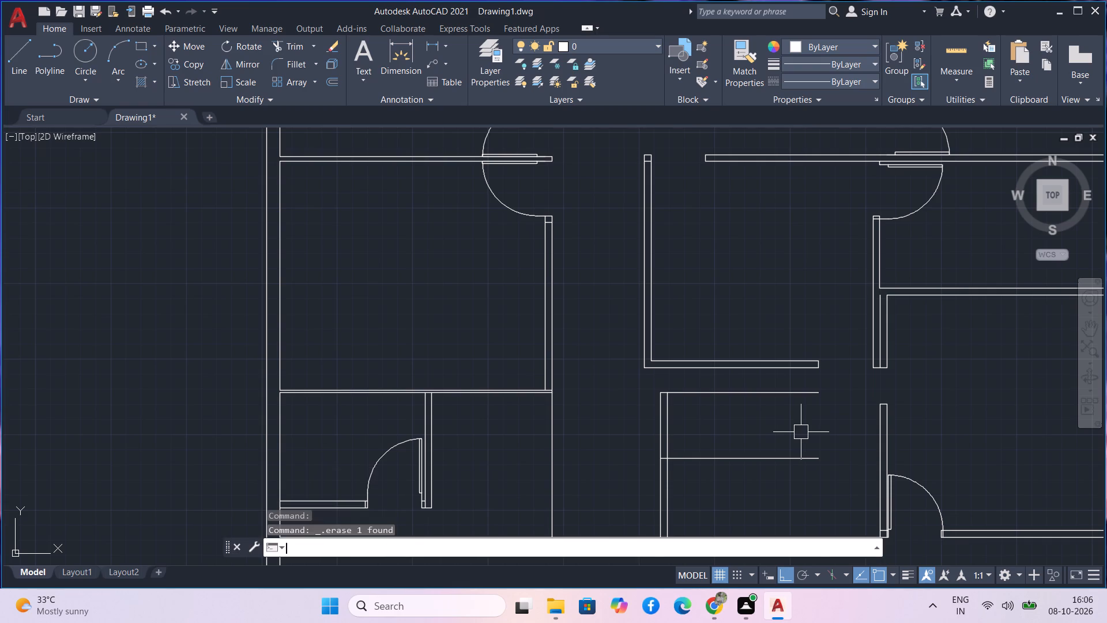
text(o 6')
key(Return)
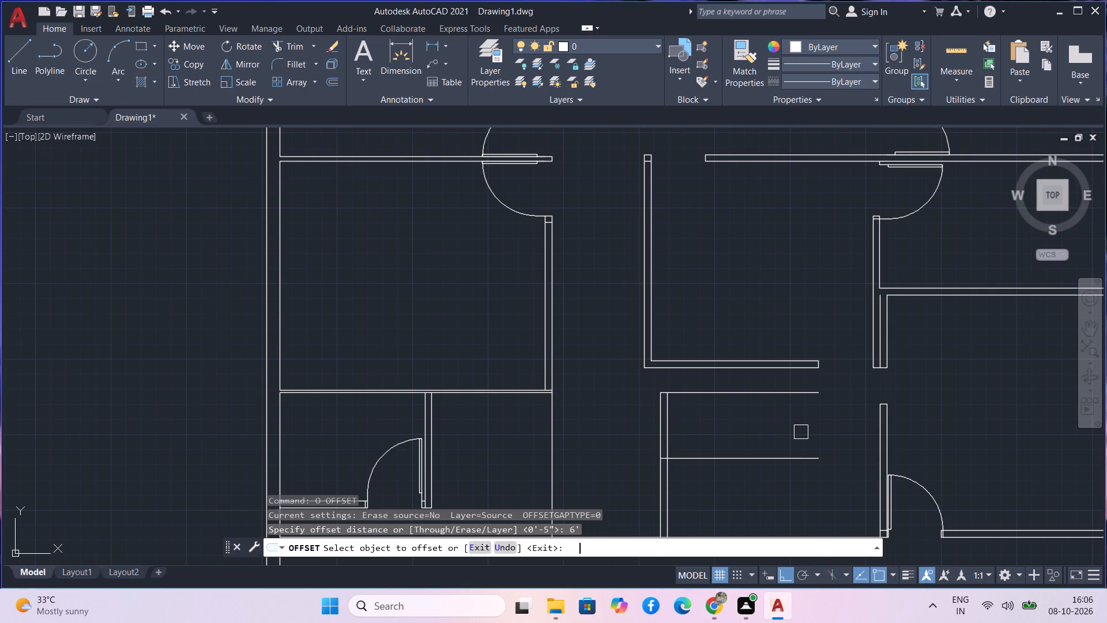
click(670, 441)
click(750, 446)
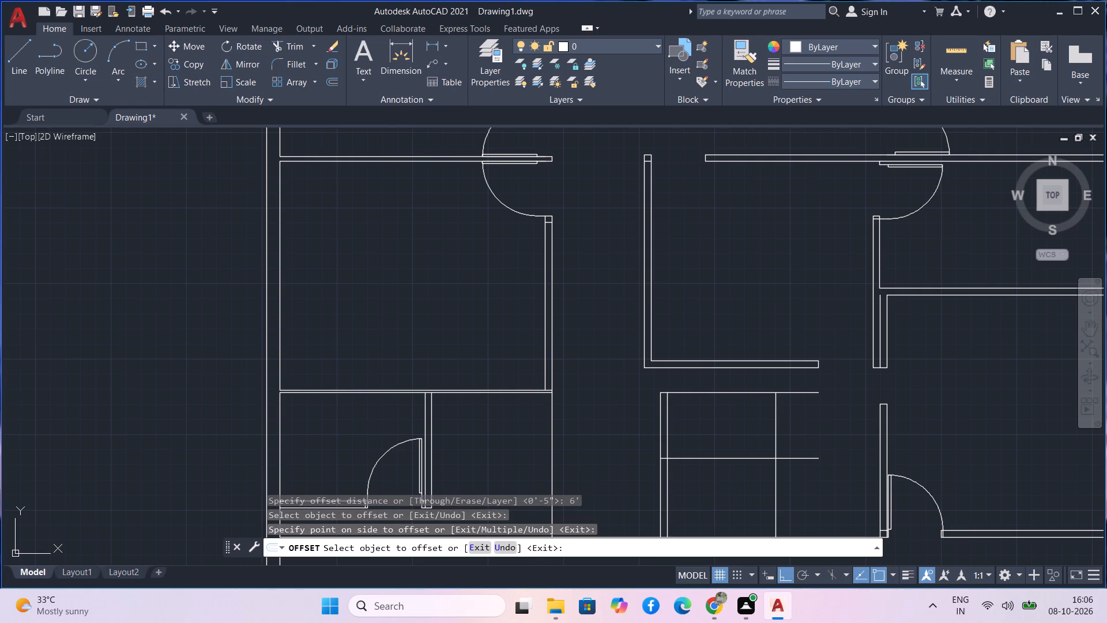
key(Escape)
key(r)
key(Escape)
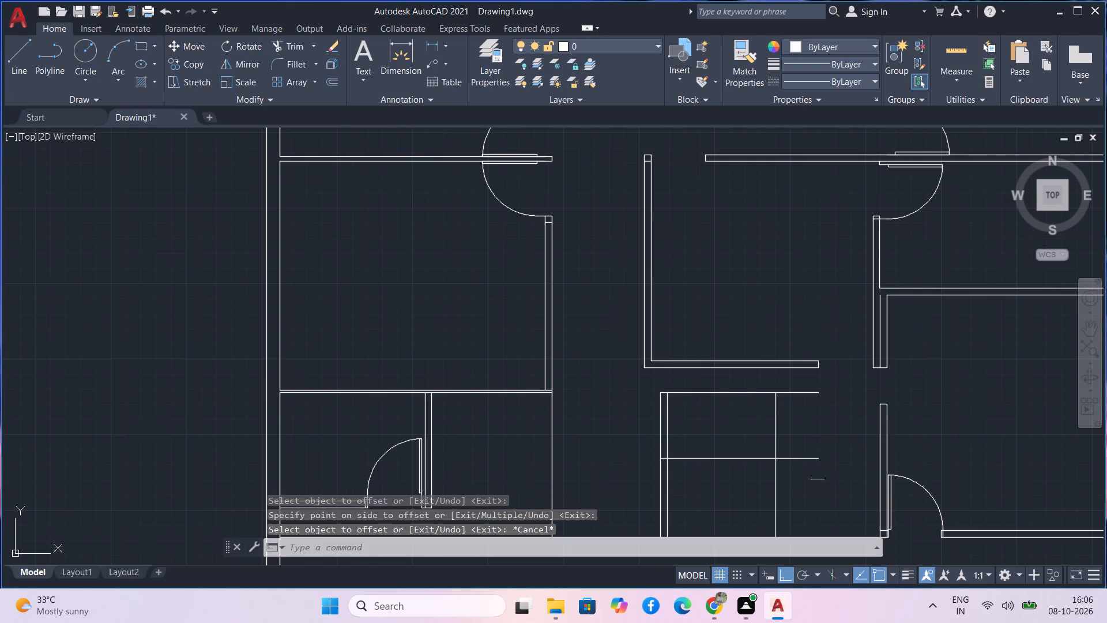
Trim the horizontal lines east of the new vertical line and that vertical line's part south of the small room.
text(tr)
key(space)
drag(818, 487, 802, 414)
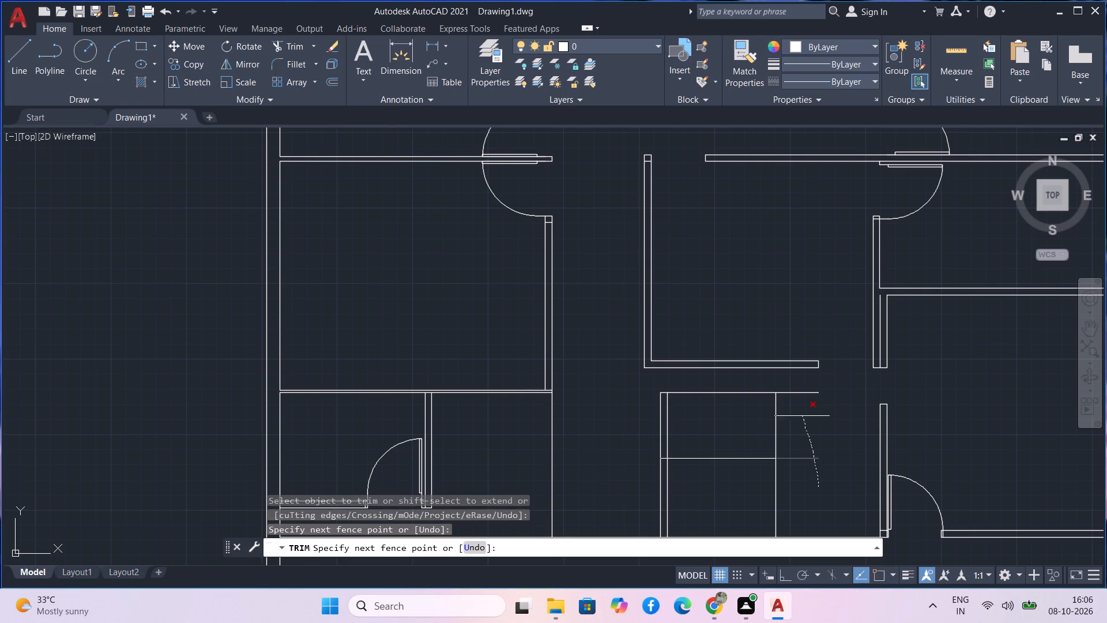
drag(802, 414, 799, 406)
click(798, 395)
drag(800, 478, 761, 482)
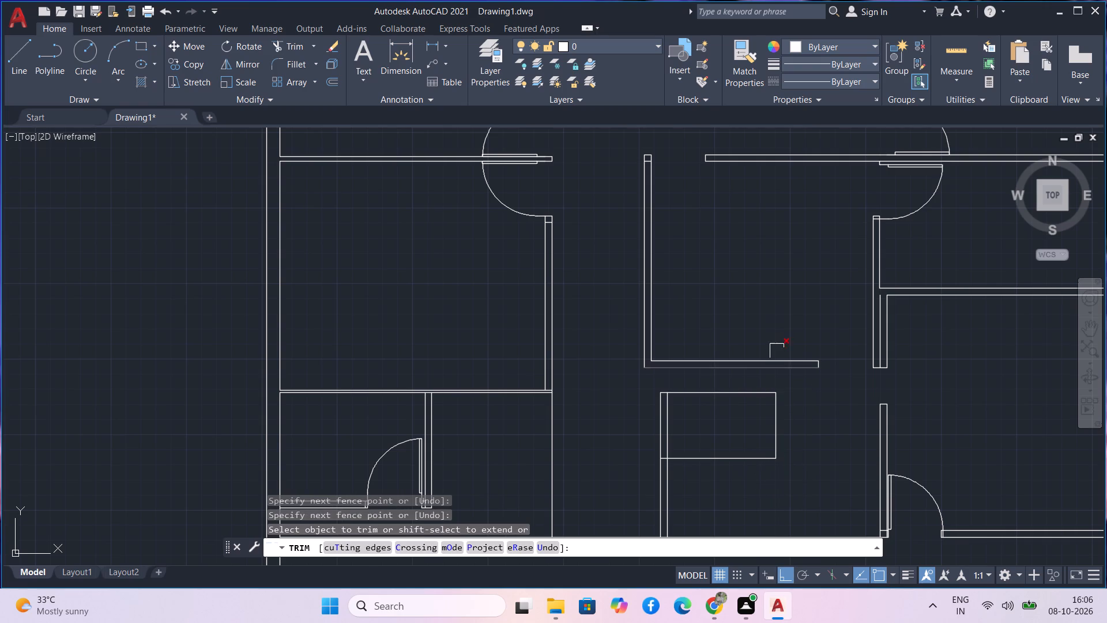
Measure the resized small room with the quick Measure tool.
click(959, 61)
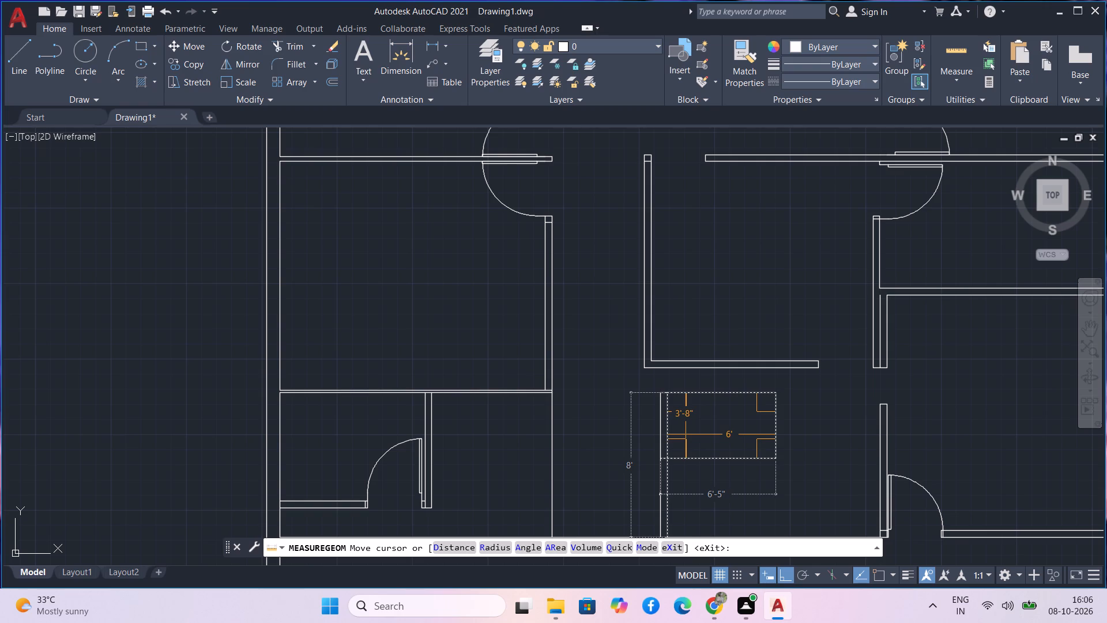
key(Escape)
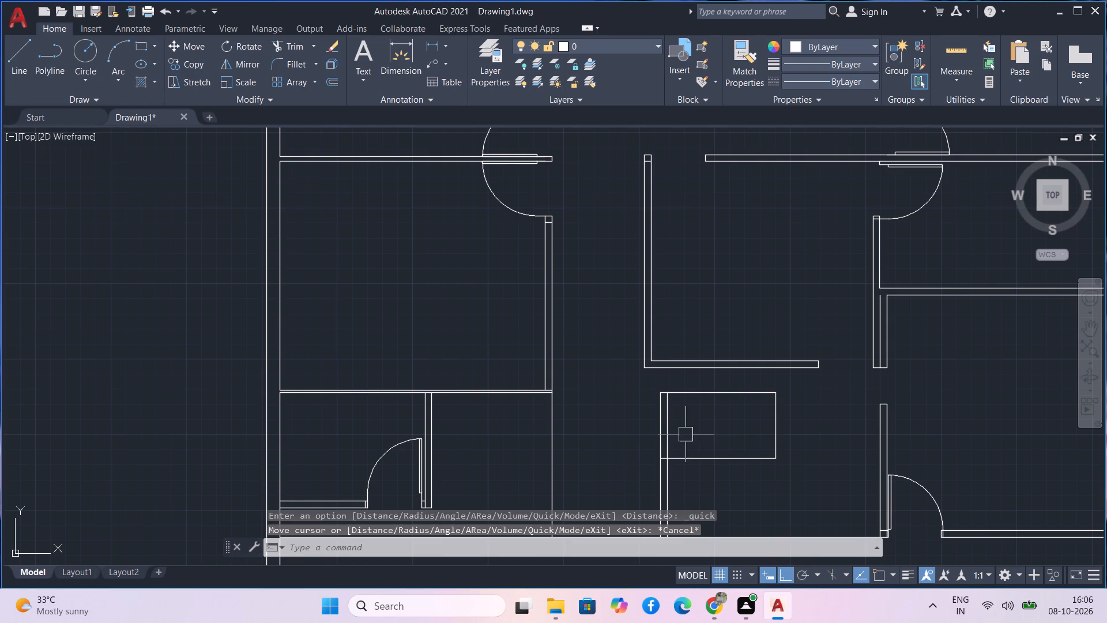
Erase the horizontal line on the small room's south side.
drag(731, 468, 725, 423)
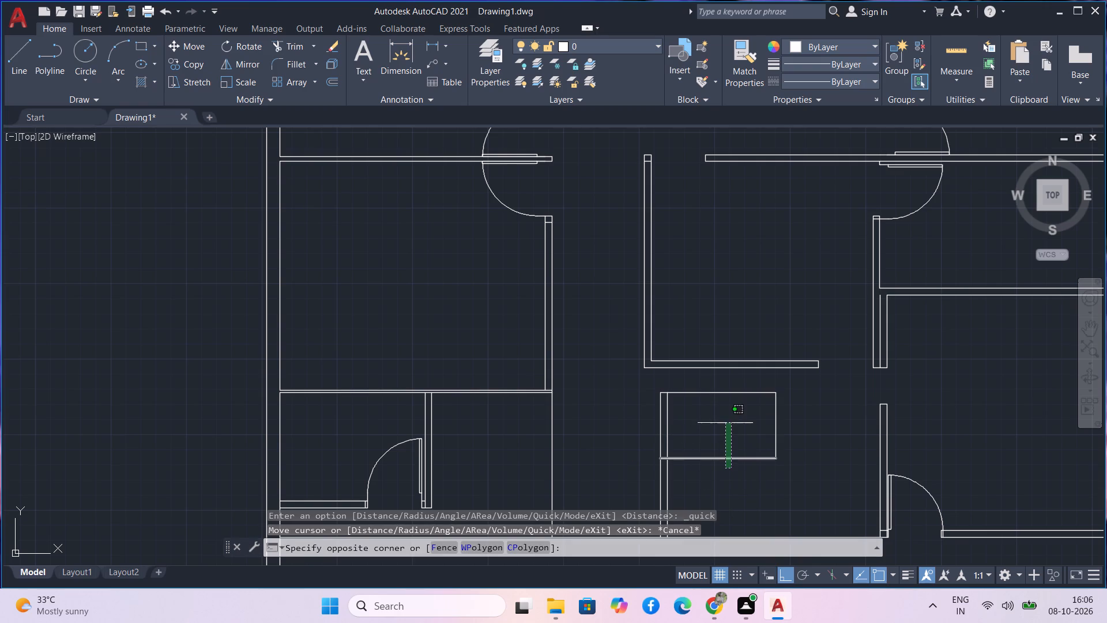
click(725, 423)
key(Delete)
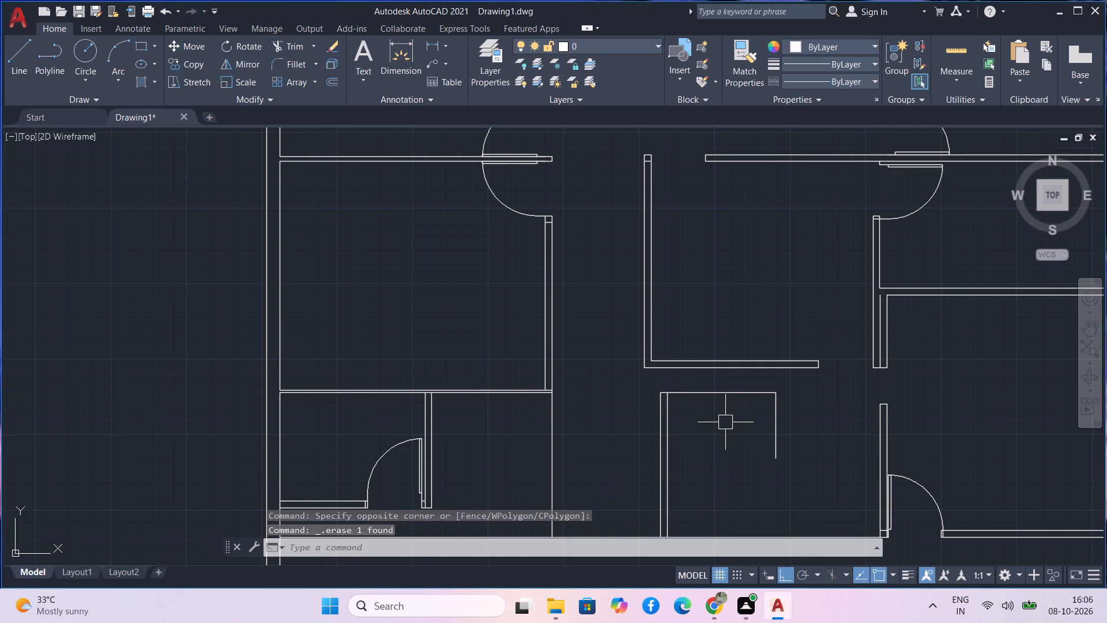
Offset the small room's north line 5' to the south.
text(o)
key(space)
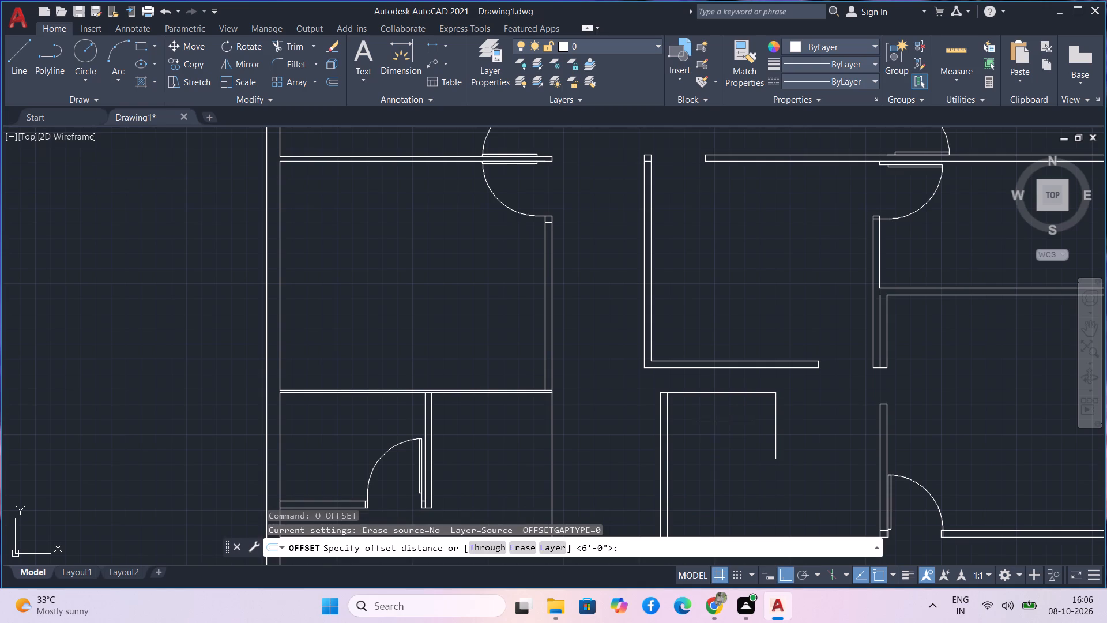
key(5)
key(apostrophe)
key(Return)
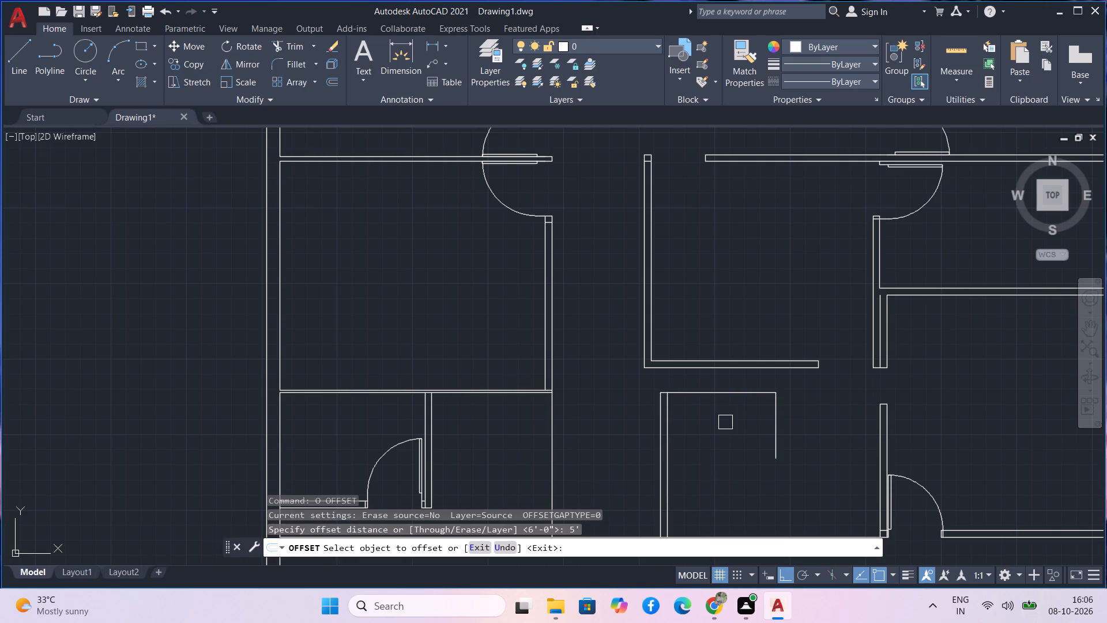
click(719, 399)
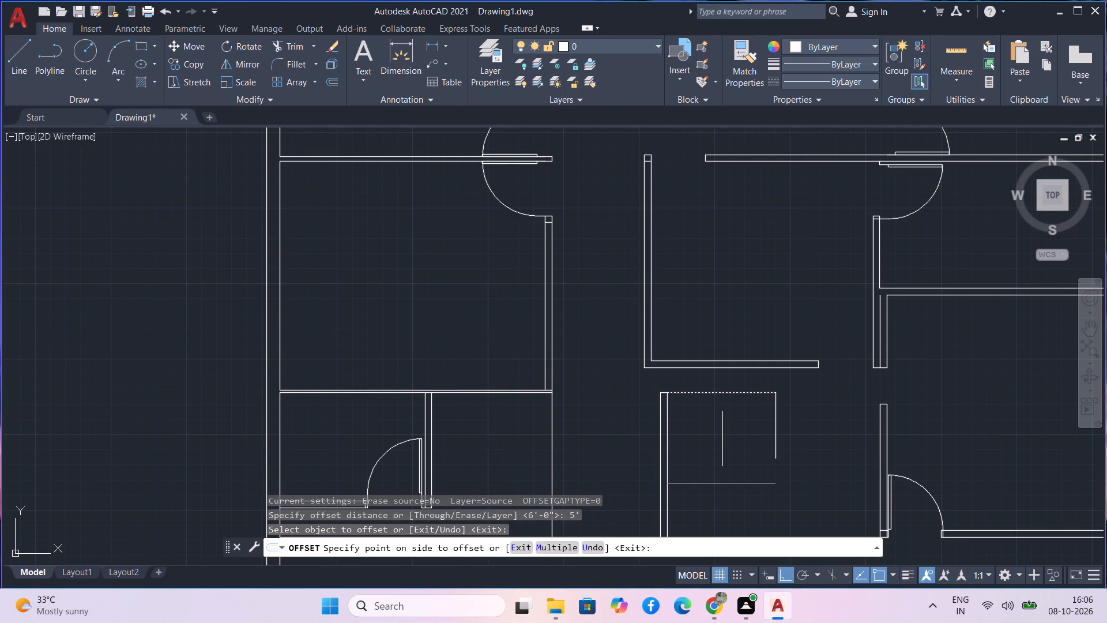
click(722, 438)
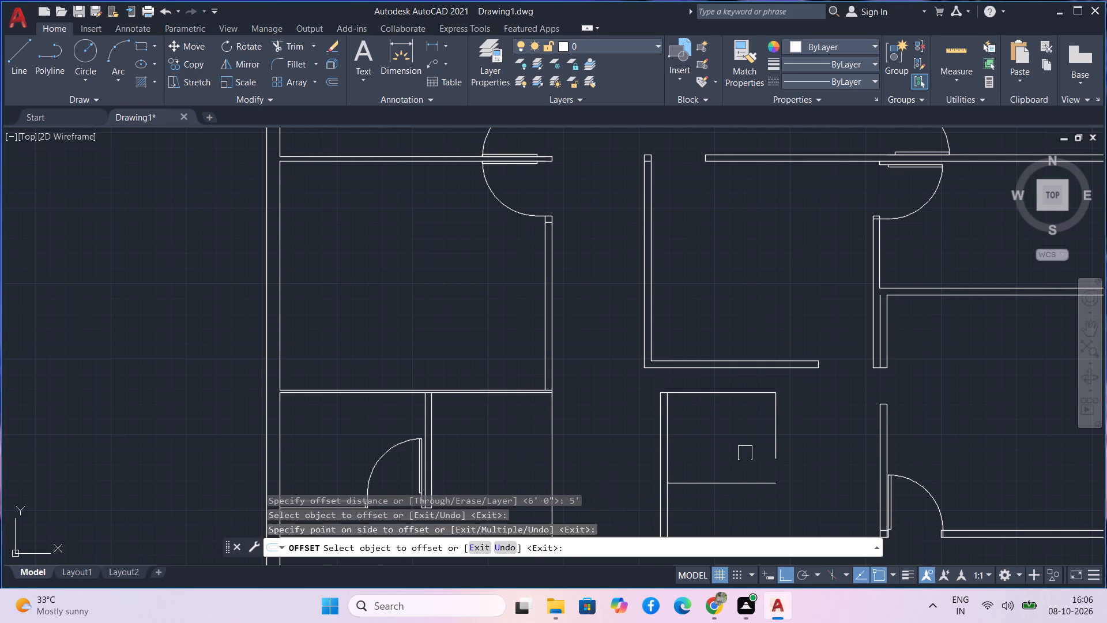
key(Escape)
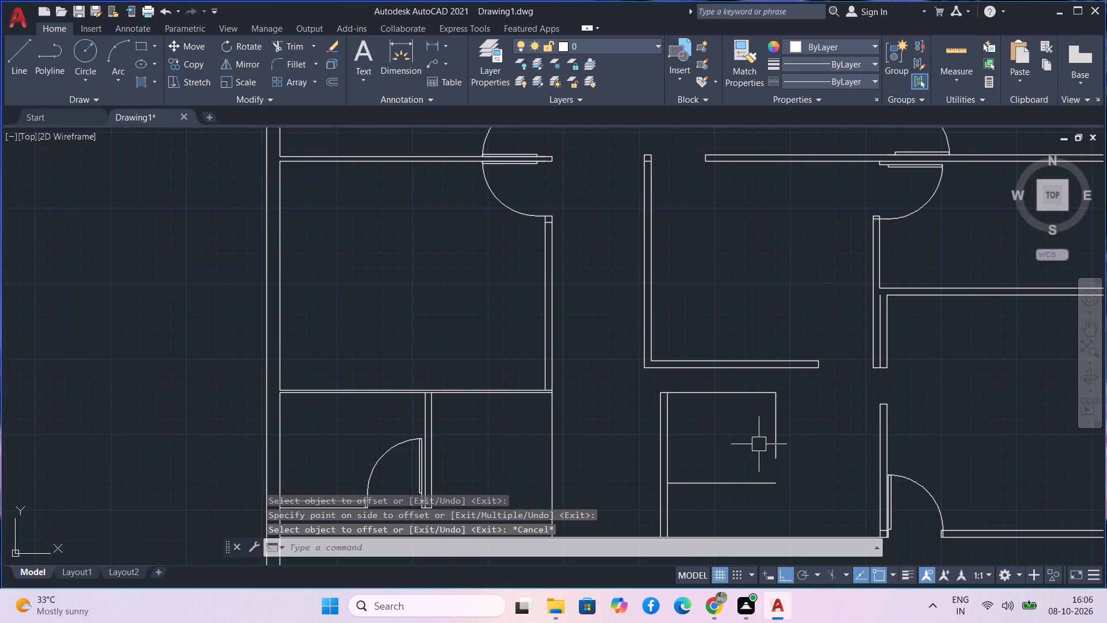
key(r)
key(Escape)
Extend the small room's east line south to the new south line.
text(ex)
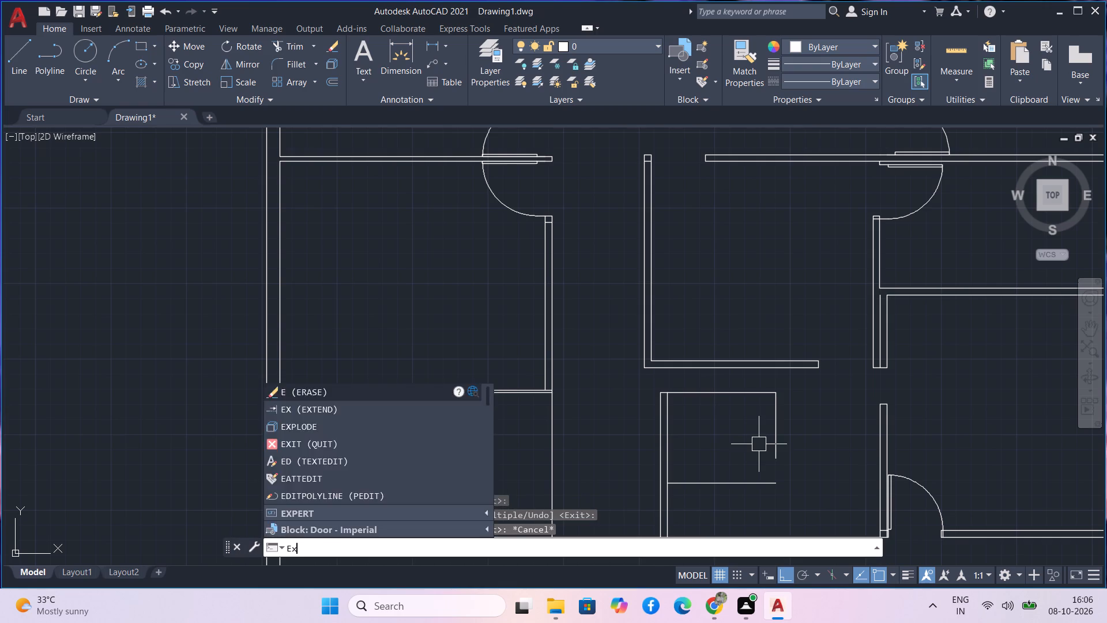
key(space)
click(775, 446)
key(Escape)
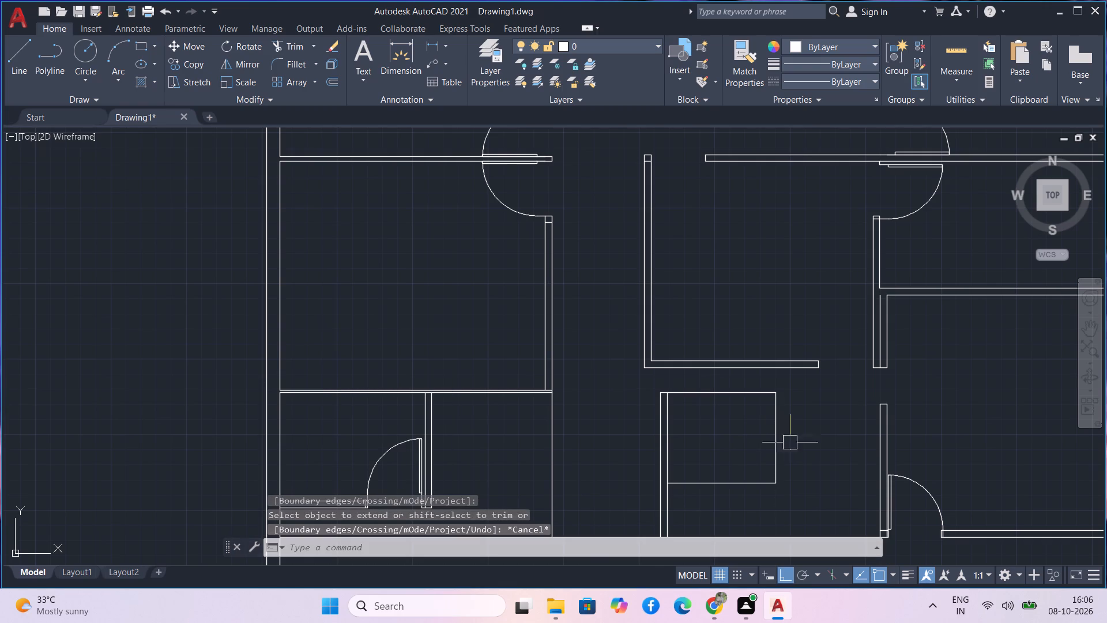
Offset the small room's north, east and south lines outward by 4.5" for the wall thickness.
middle_drag(718, 441, 726, 375)
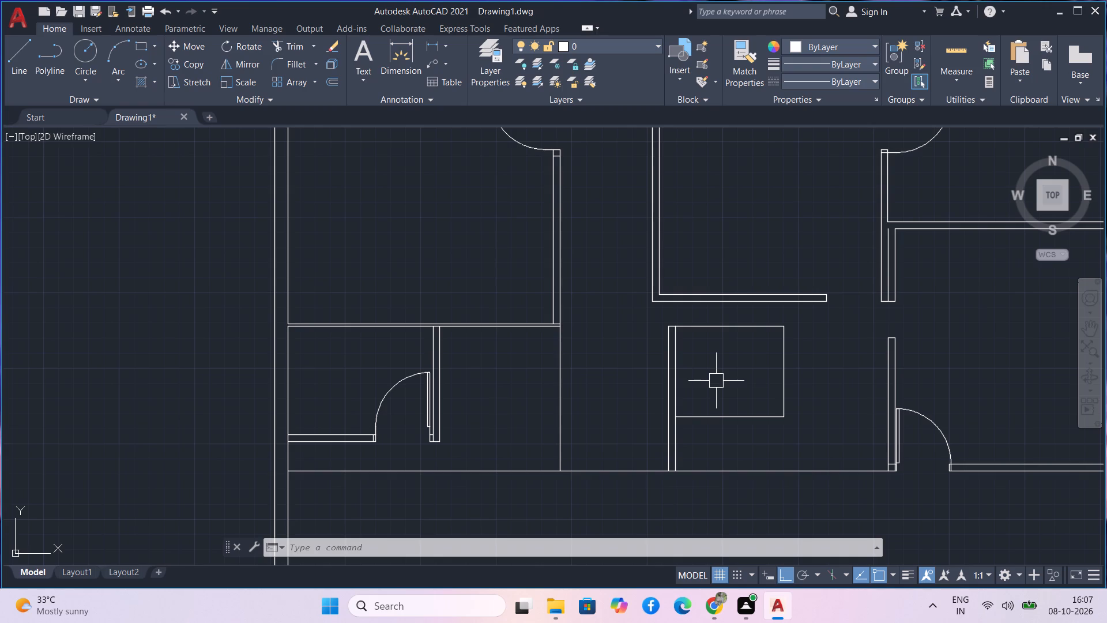
middle_drag(838, 391, 832, 396)
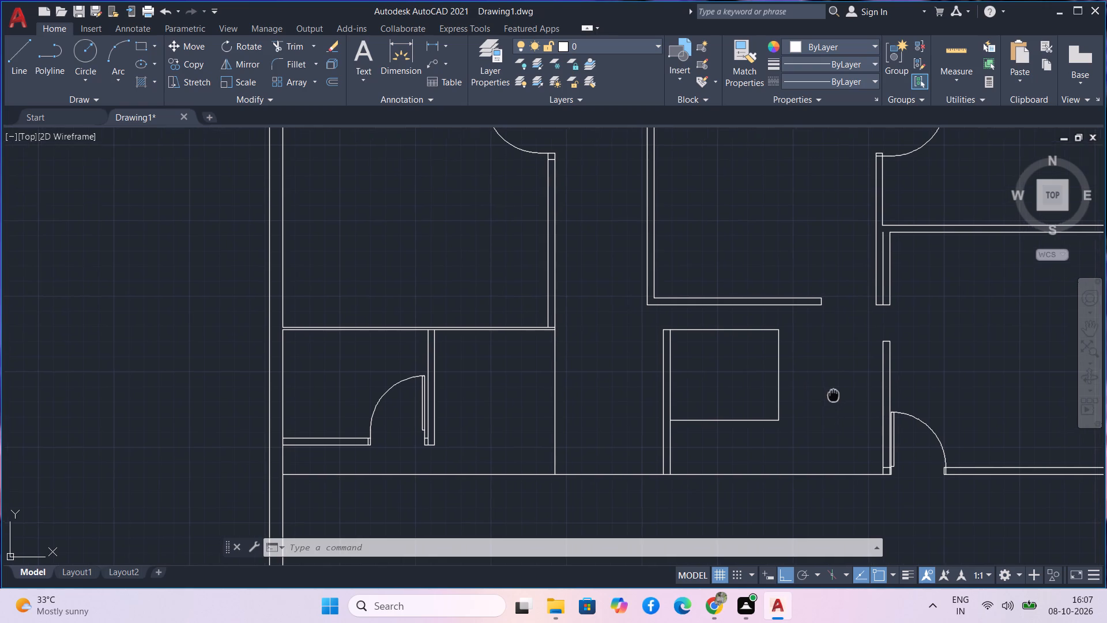
middle_drag(832, 396, 808, 400)
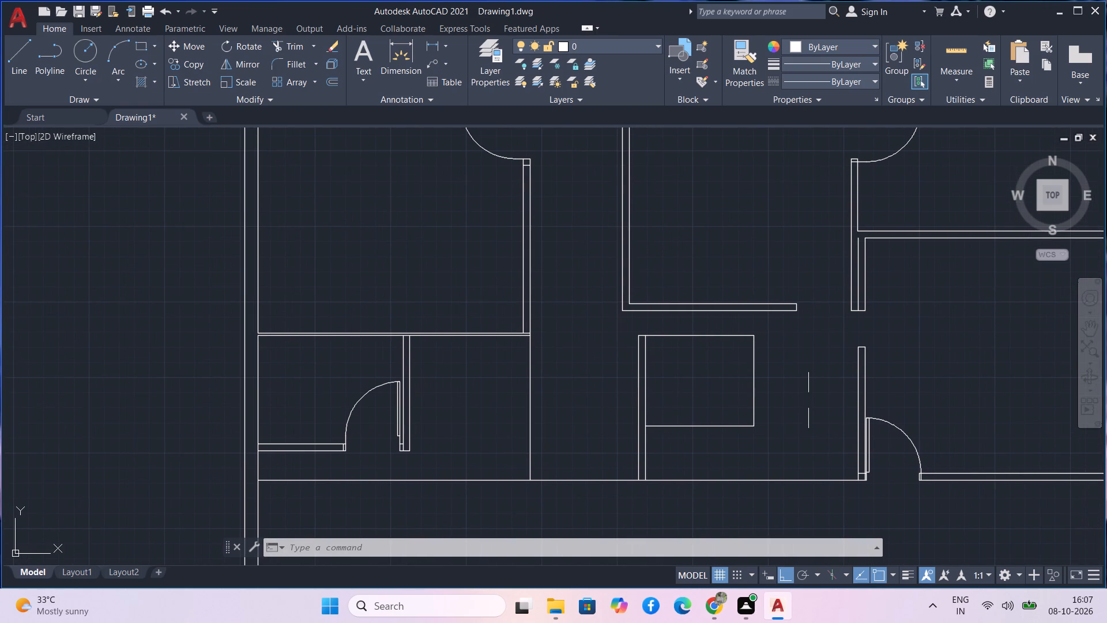
key(o)
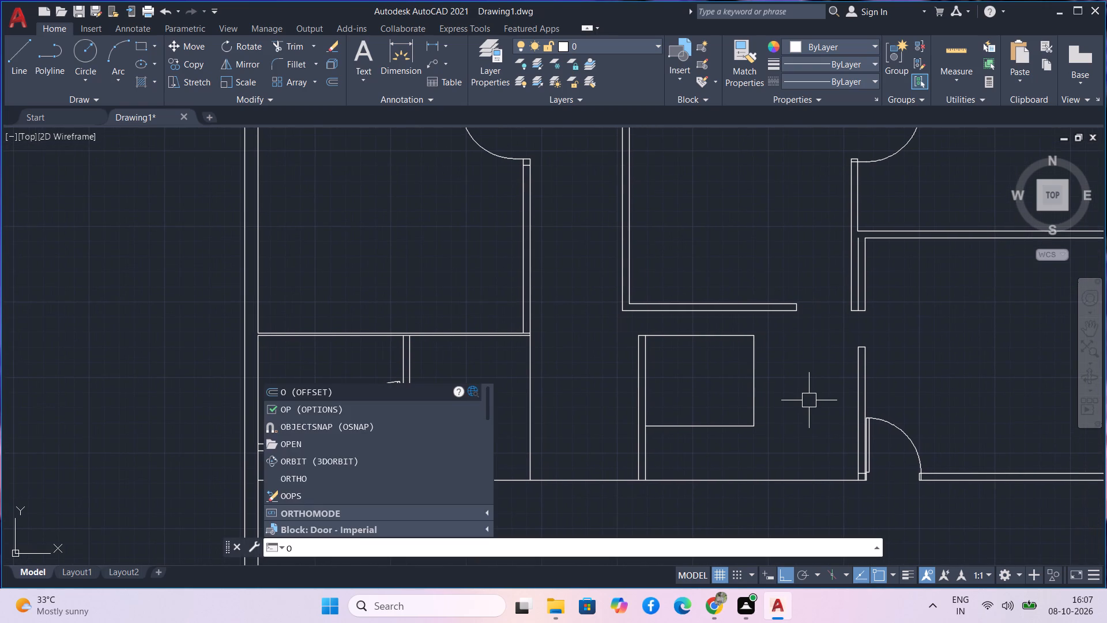
key(space)
text(4.5)
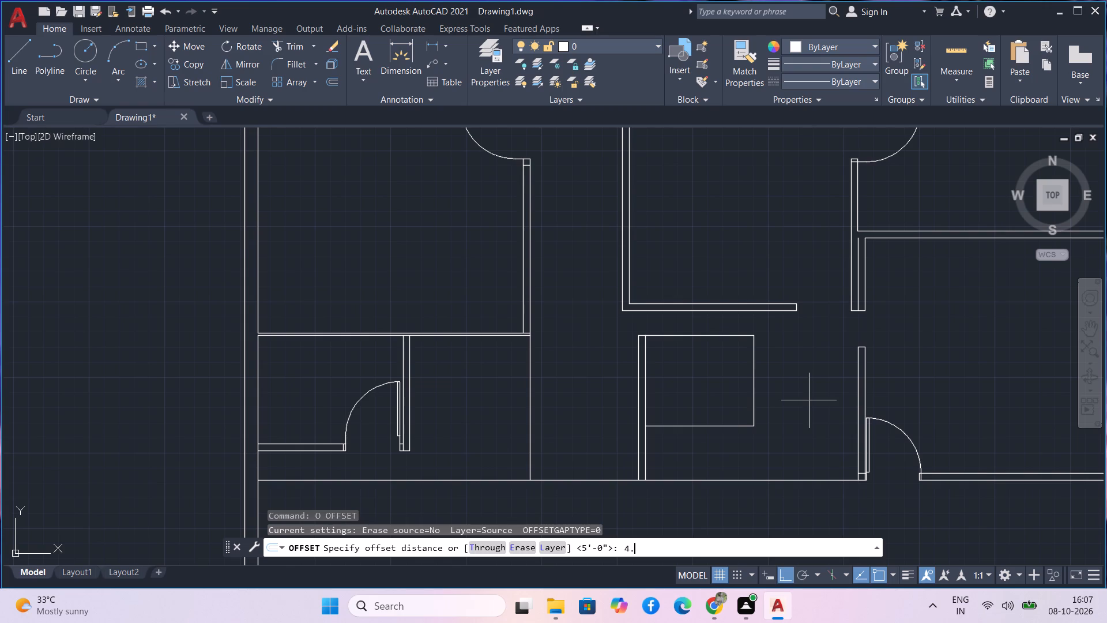
key(Return)
click(717, 331)
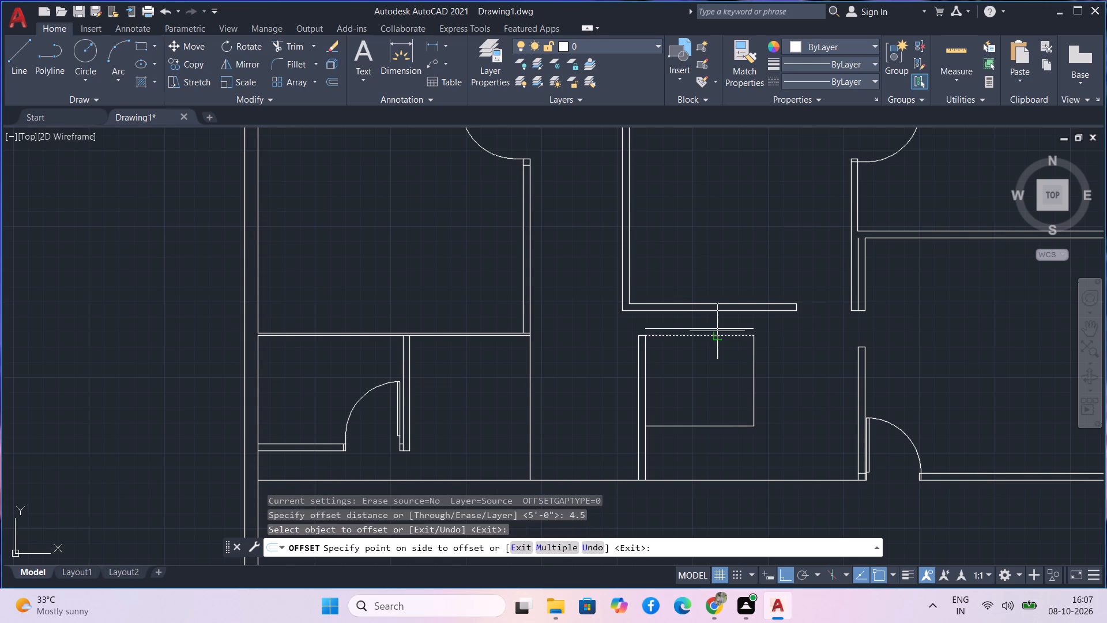
click(717, 330)
click(760, 377)
click(789, 389)
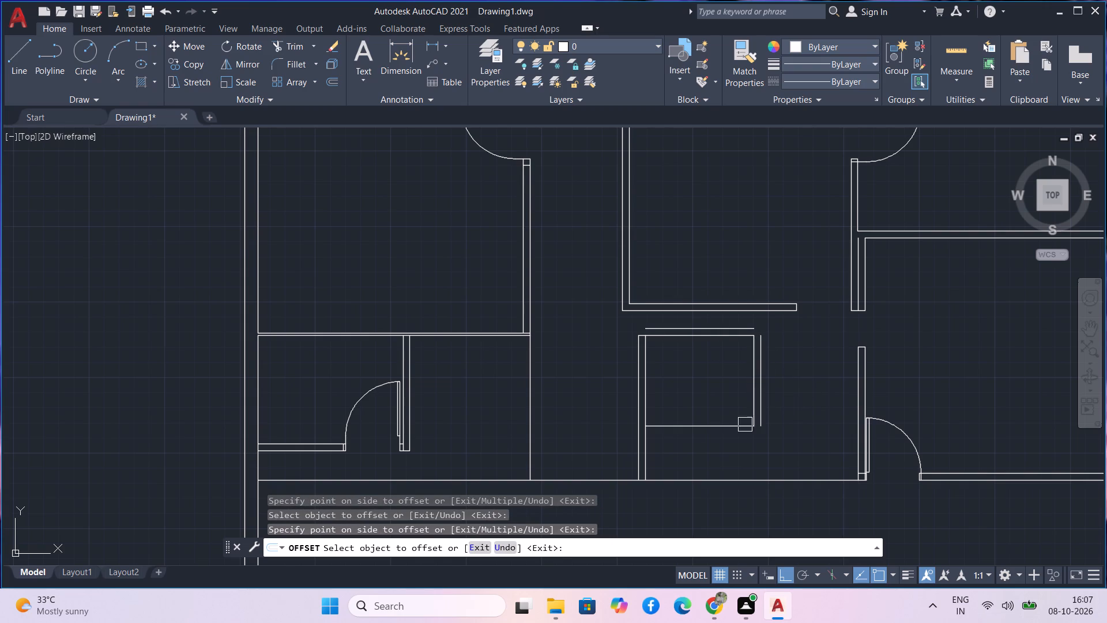
click(725, 433)
click(725, 453)
key(Escape)
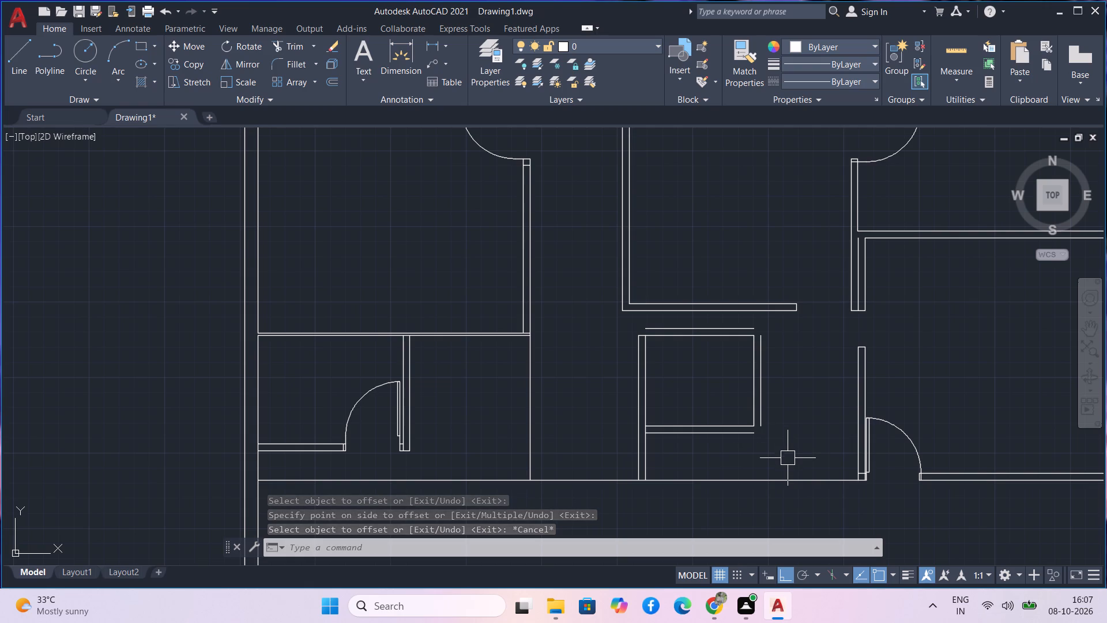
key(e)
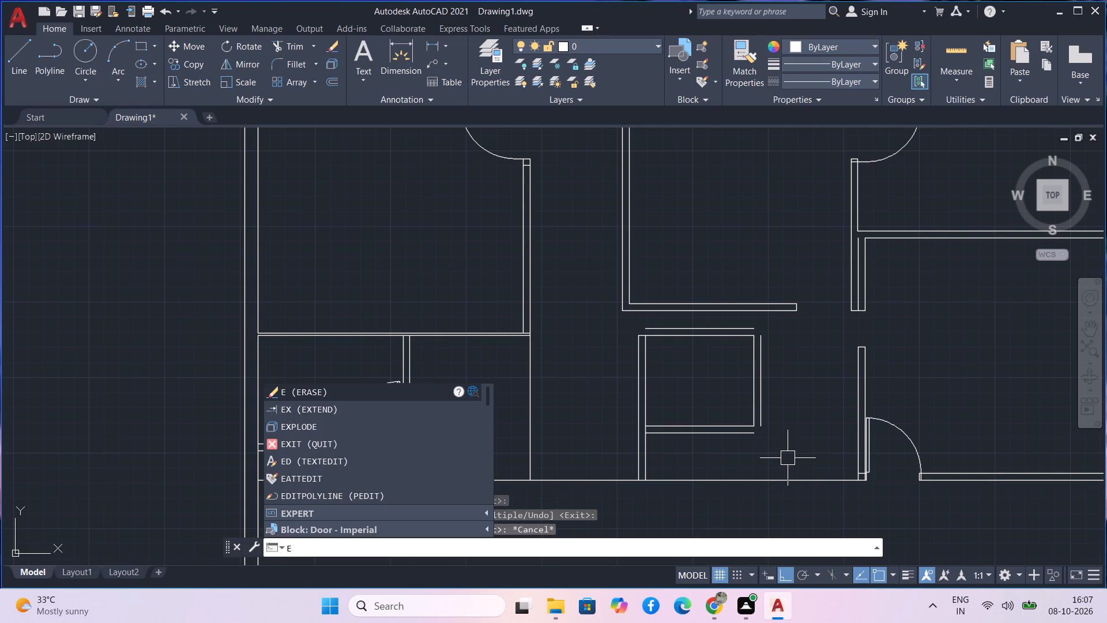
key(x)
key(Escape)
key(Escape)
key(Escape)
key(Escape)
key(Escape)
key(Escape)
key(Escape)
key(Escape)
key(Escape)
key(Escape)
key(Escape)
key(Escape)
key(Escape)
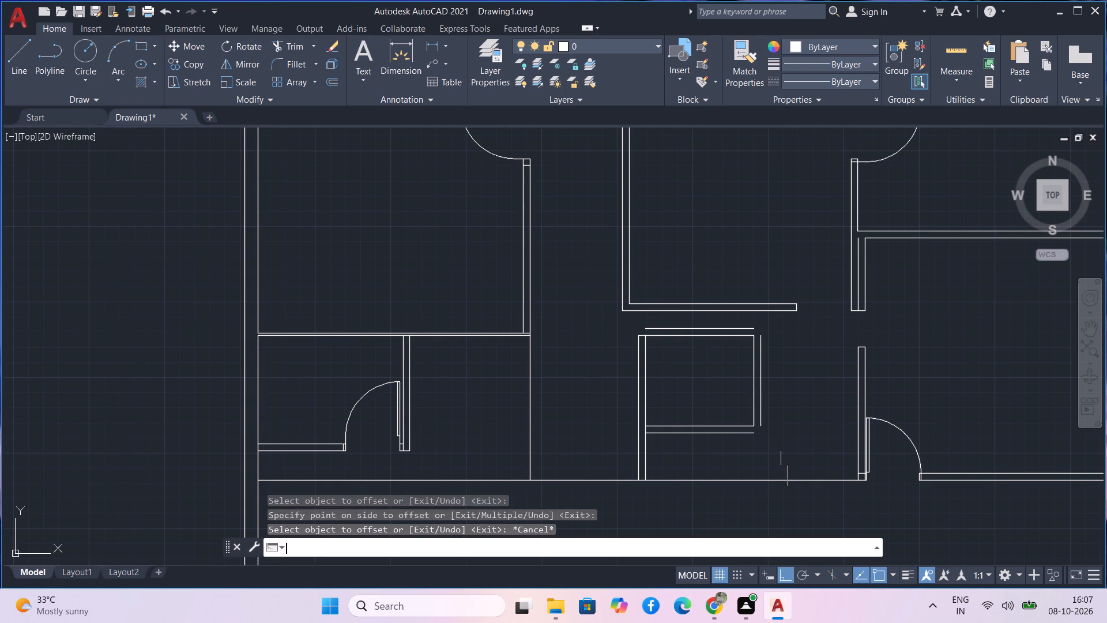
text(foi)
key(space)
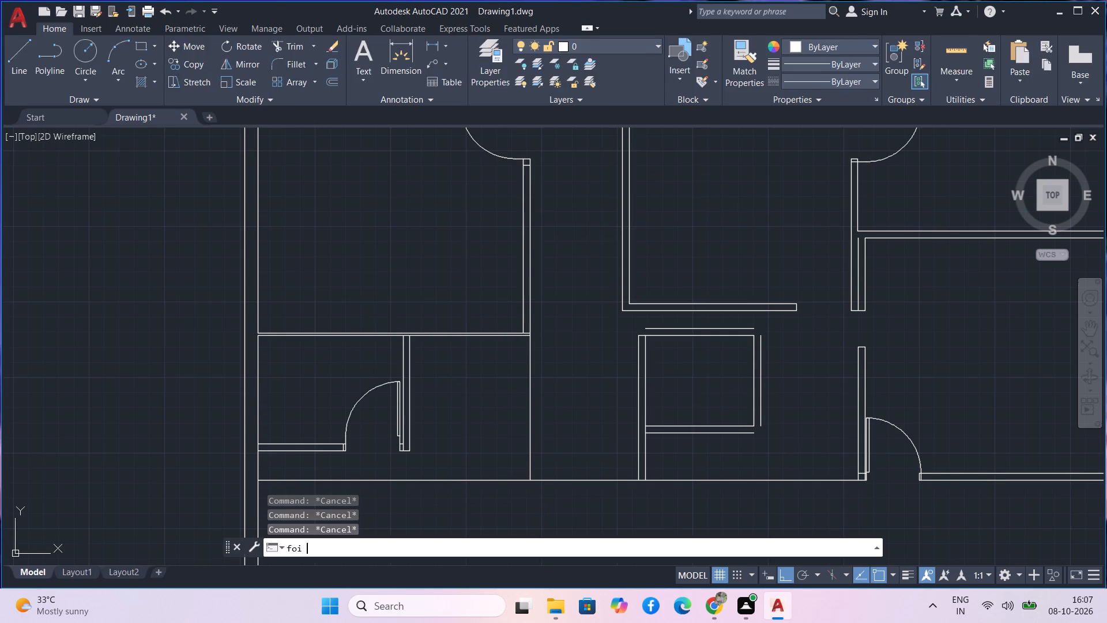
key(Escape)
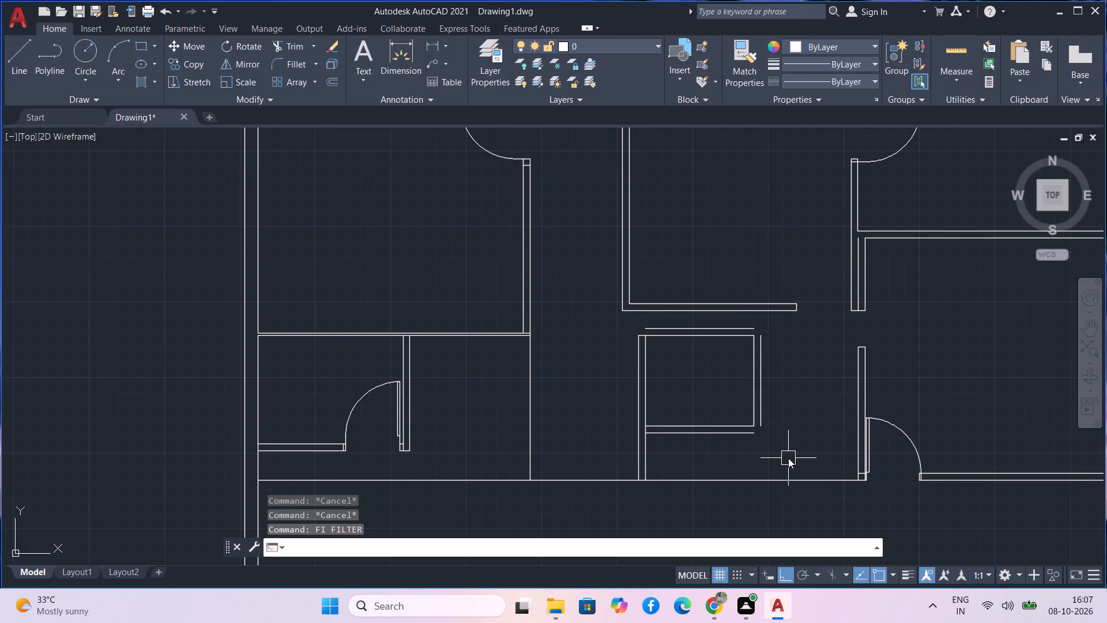
Fillet the small room's outer wall lines at radius 0 to close the southeast, northeast and northwest corners.
text(f)
key(space)
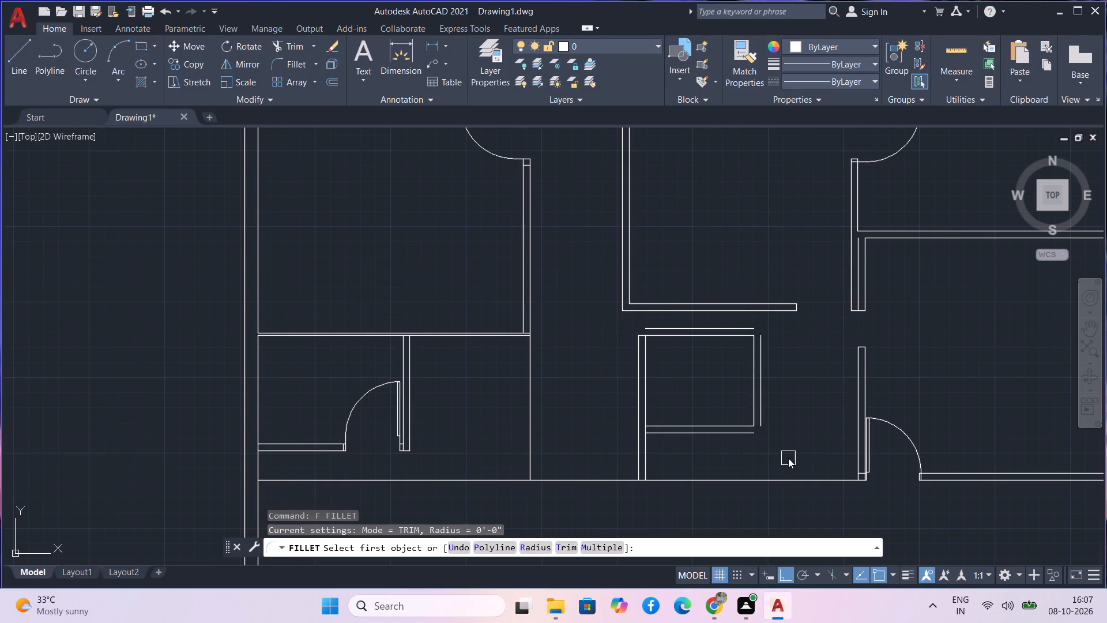
click(744, 434)
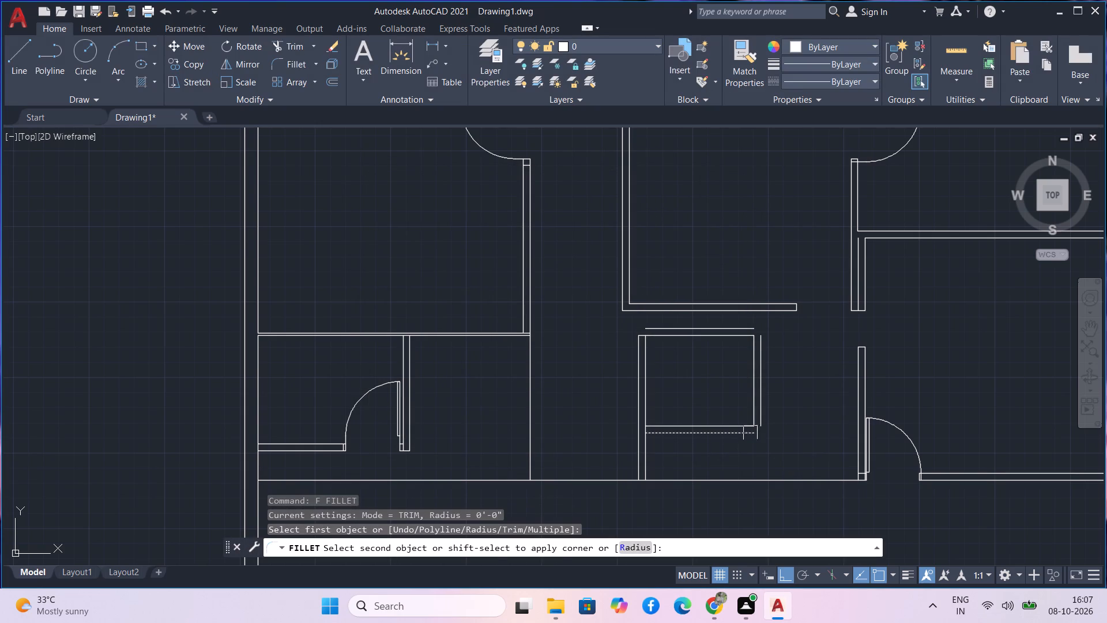
click(762, 417)
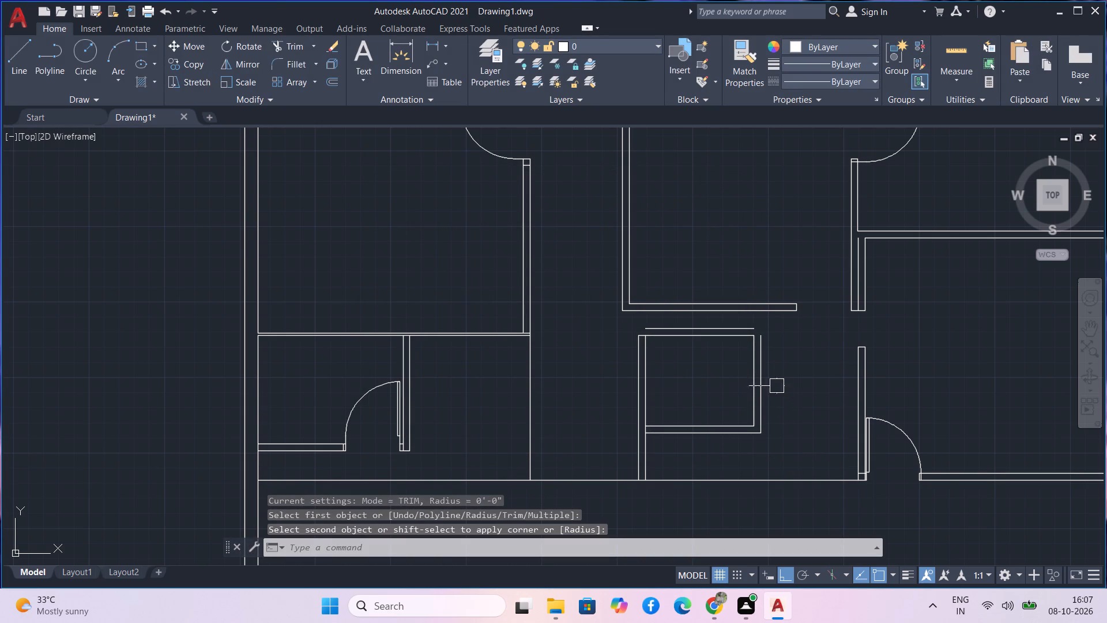
click(735, 326)
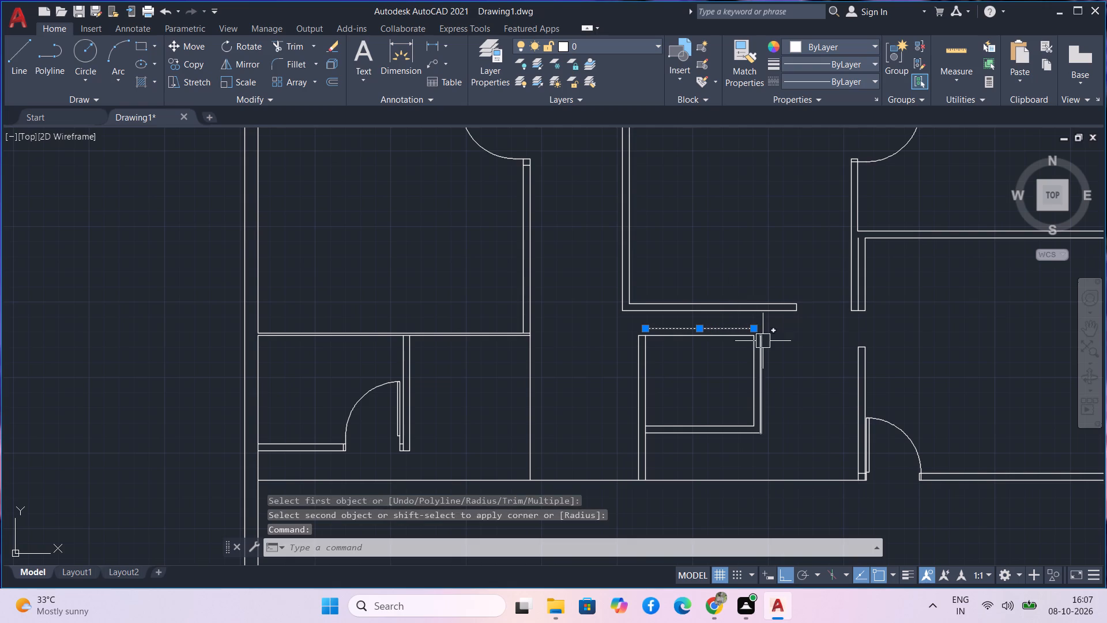
click(763, 341)
key(Escape)
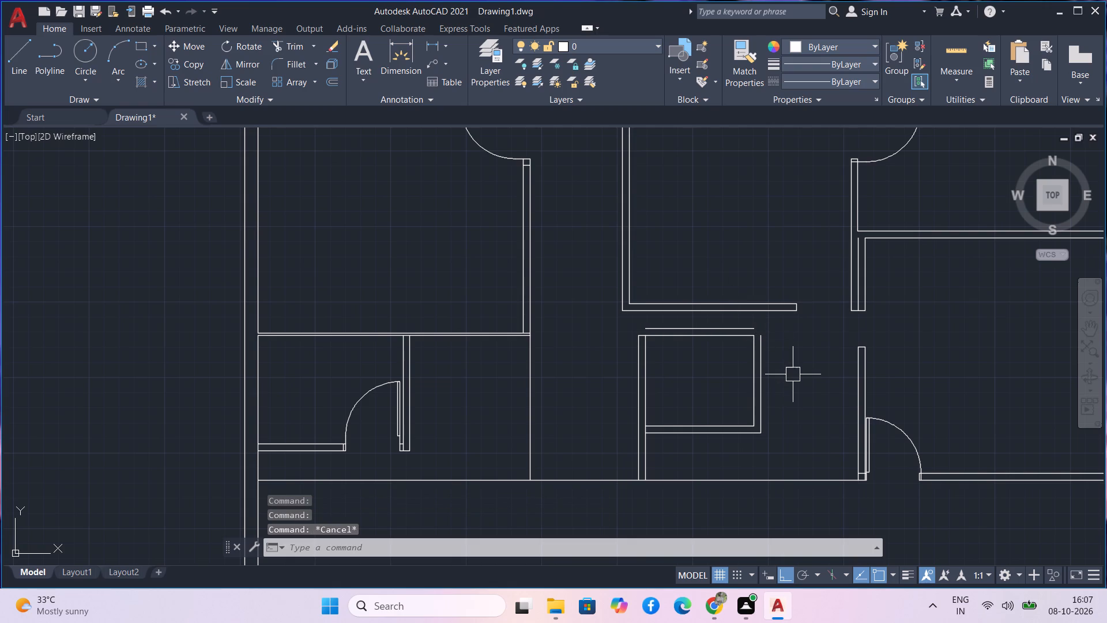
text(f)
key(space)
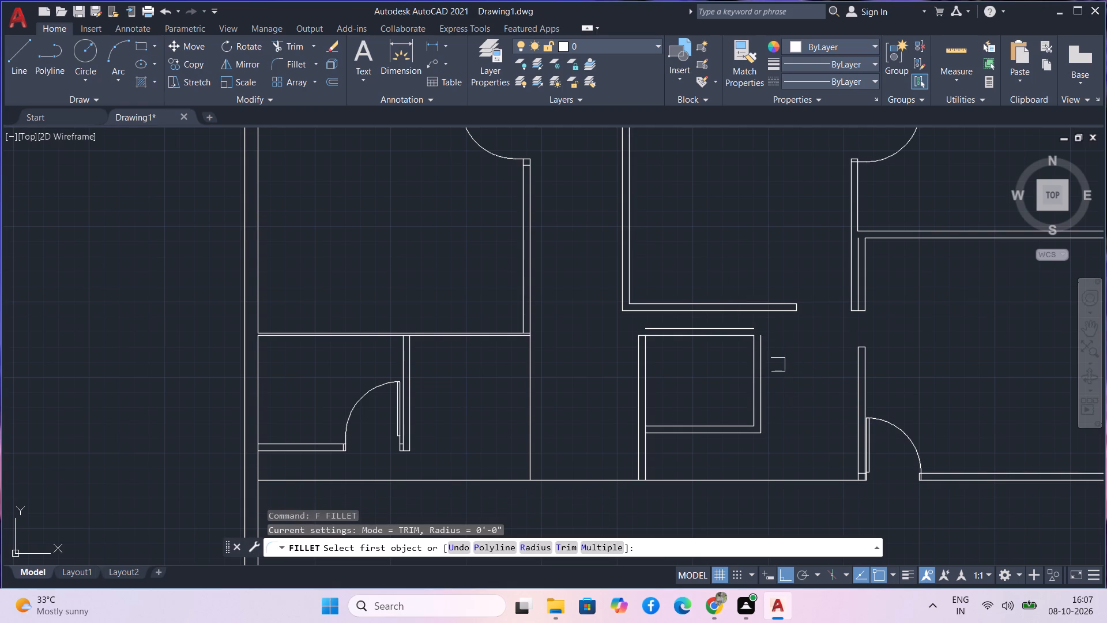
click(746, 328)
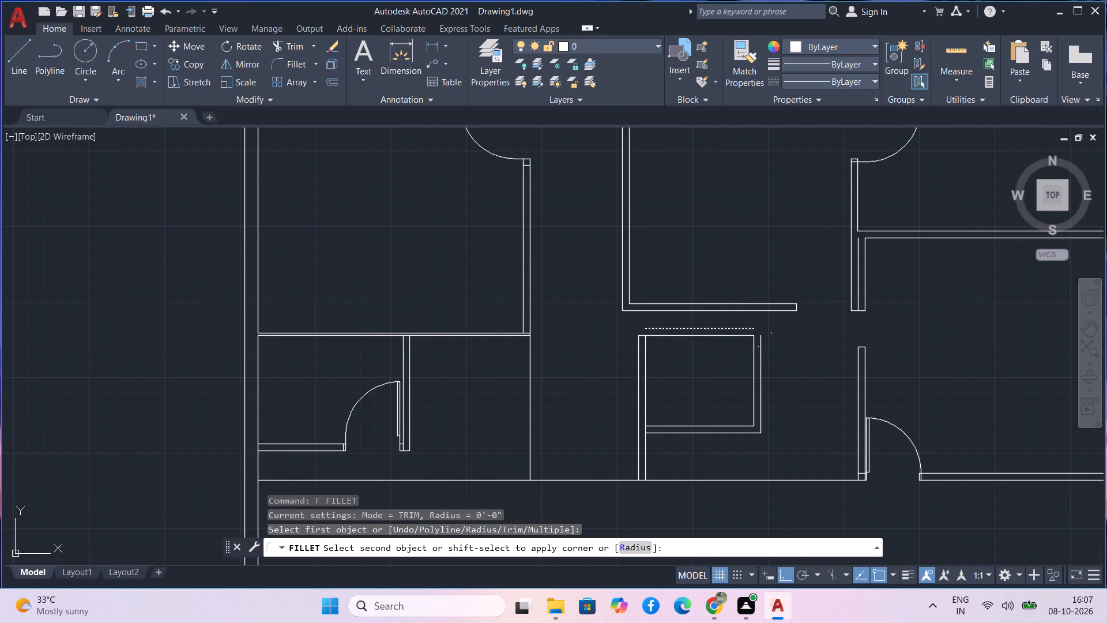
click(767, 351)
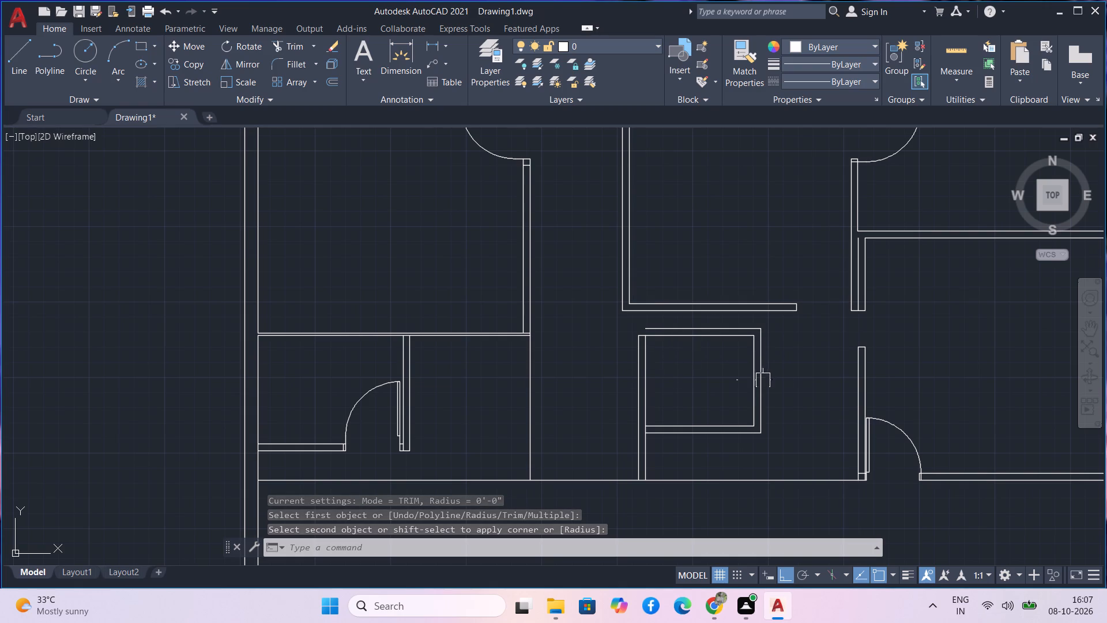
text(f)
key(space)
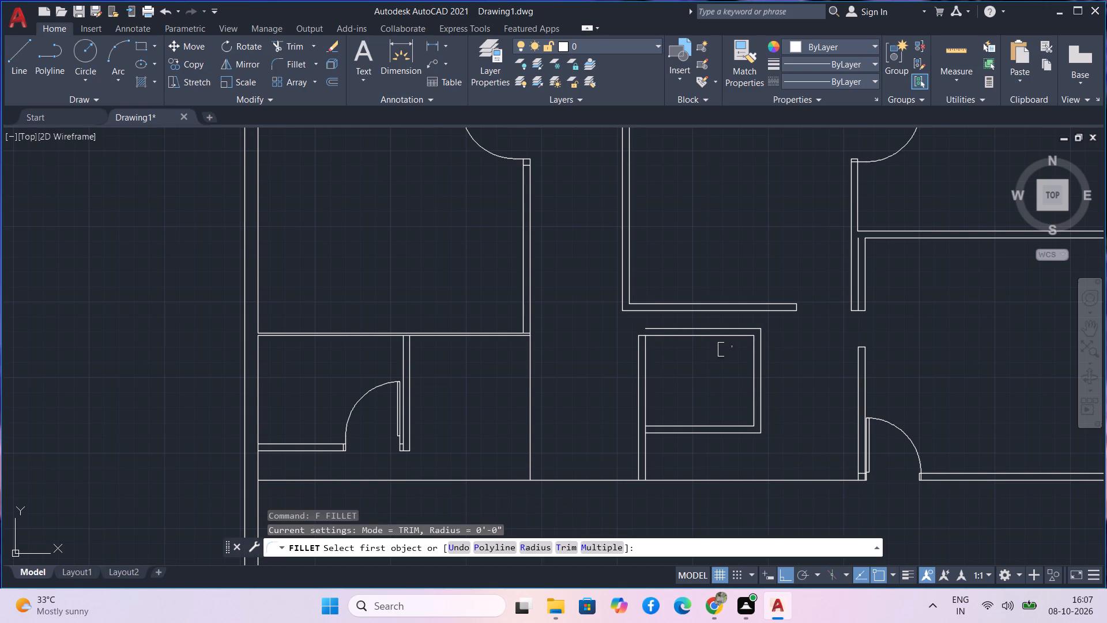
click(662, 329)
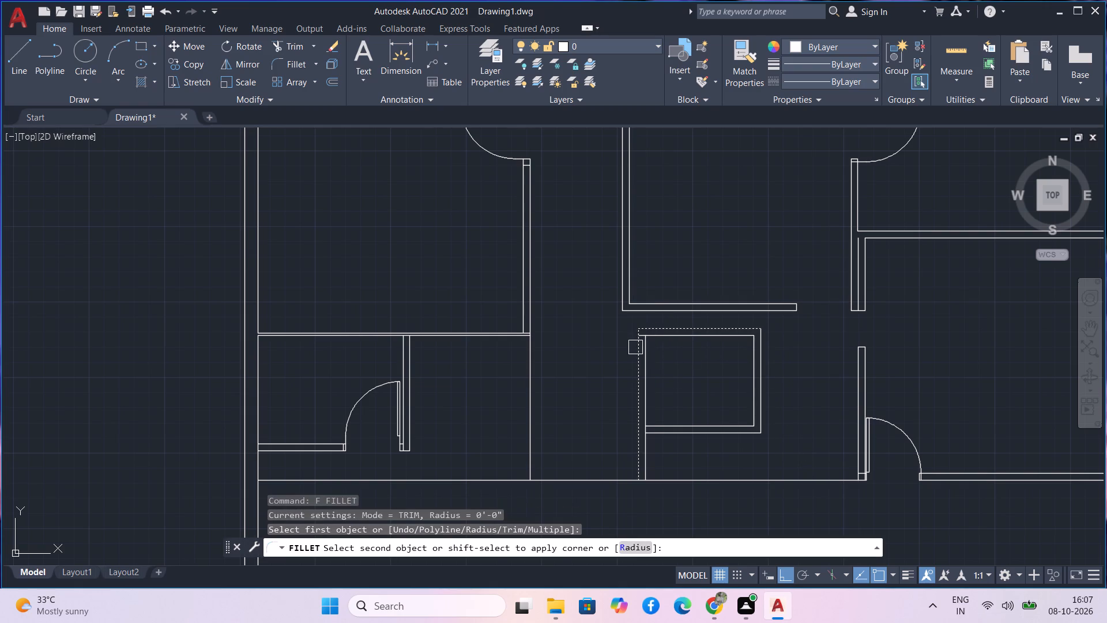
click(634, 348)
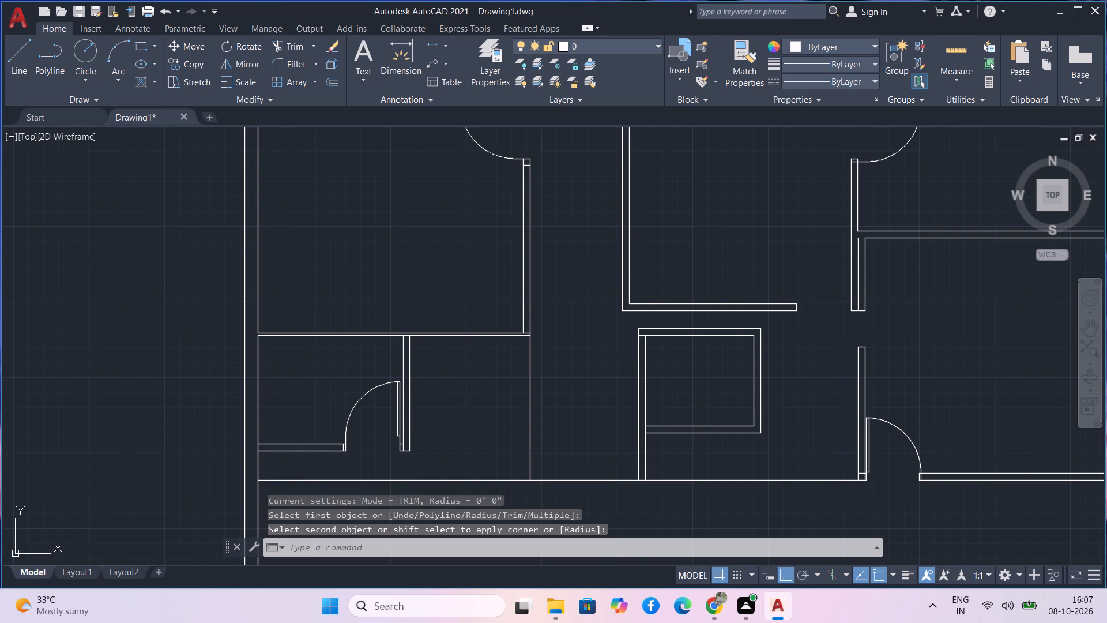
key(Escape)
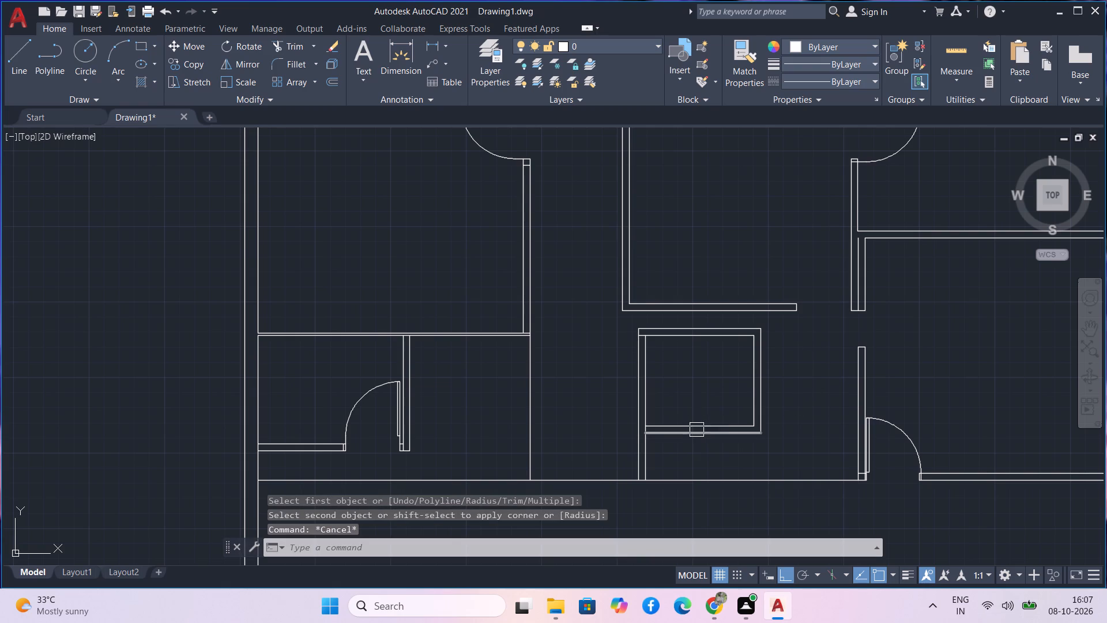
Trim the stub of the inner north line that crosses the west wall at the small room's northwest corner.
text(tr)
key(space)
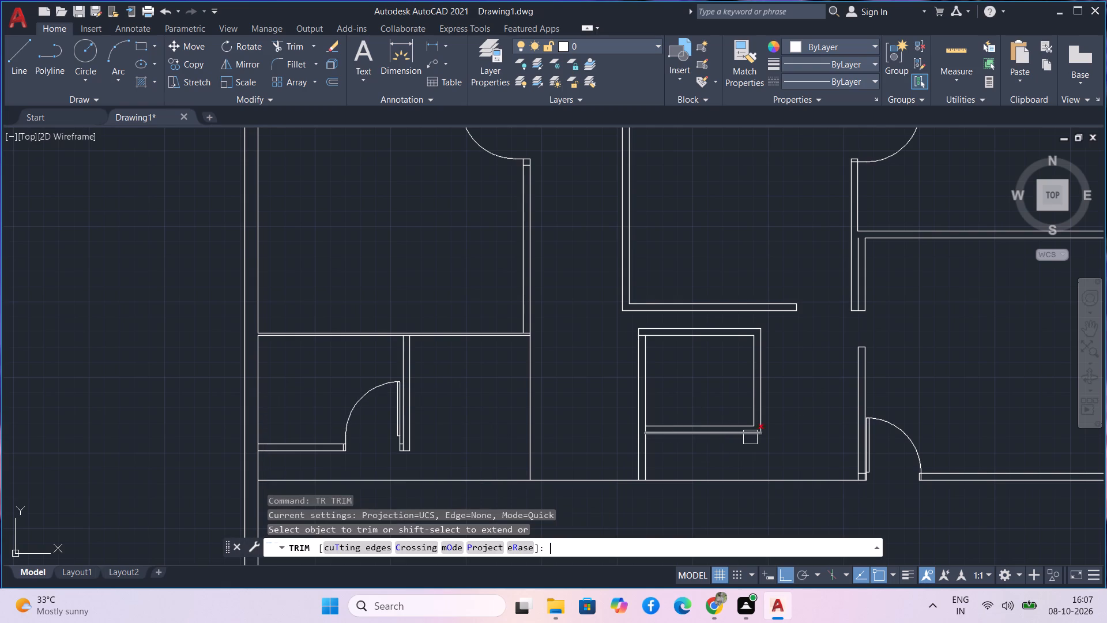
scroll(668, 387, up, 1)
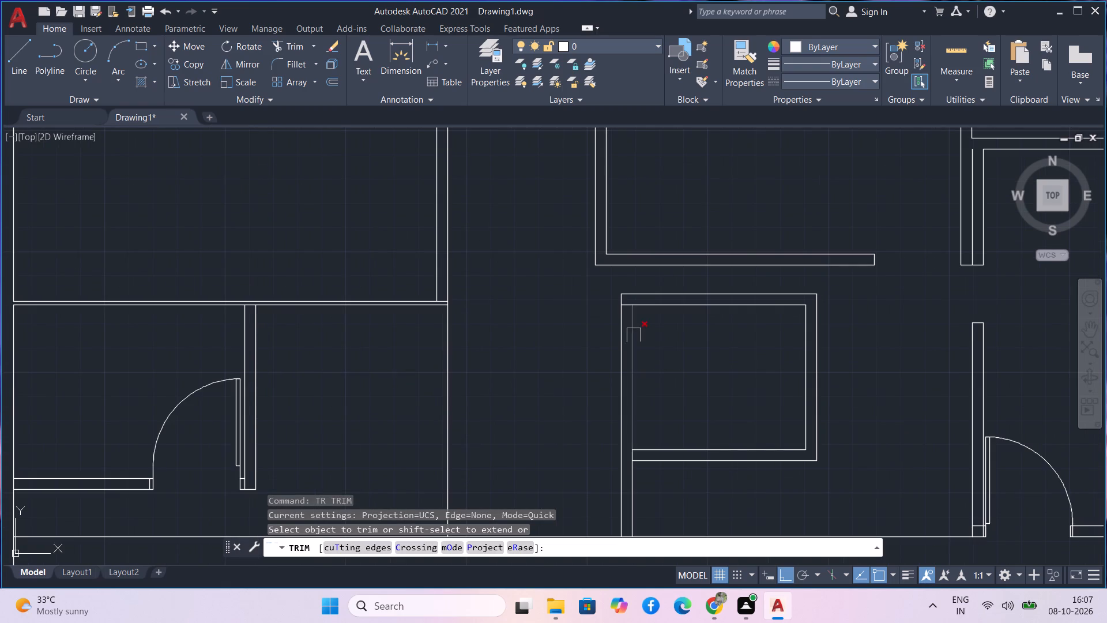
scroll(628, 307, up, 4)
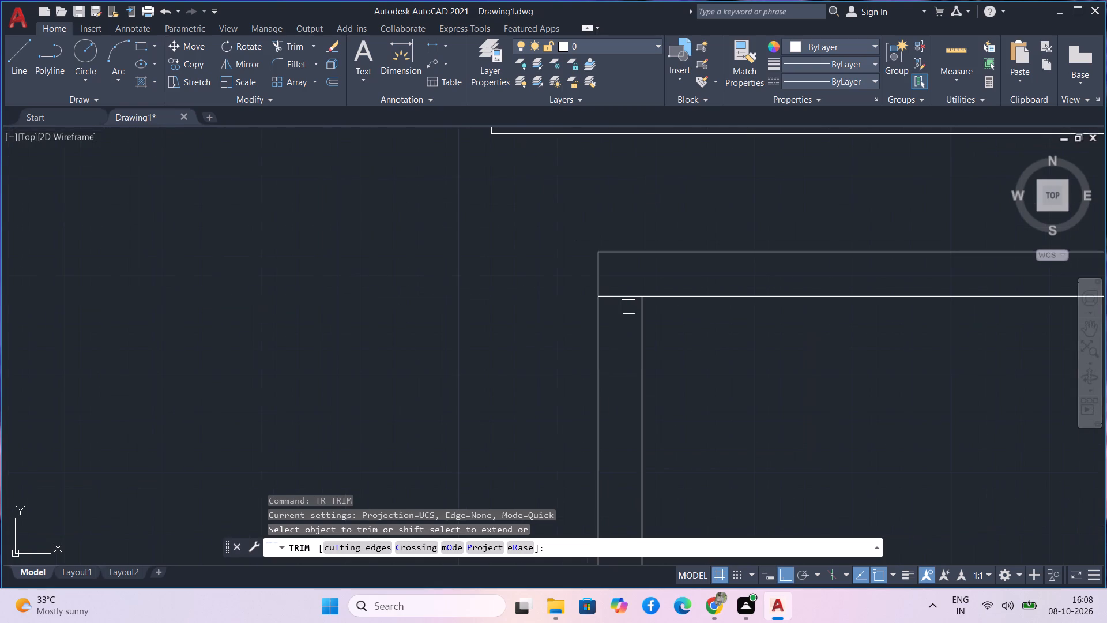
click(628, 302)
scroll(652, 375, down, 3)
scroll(688, 495, down, 1)
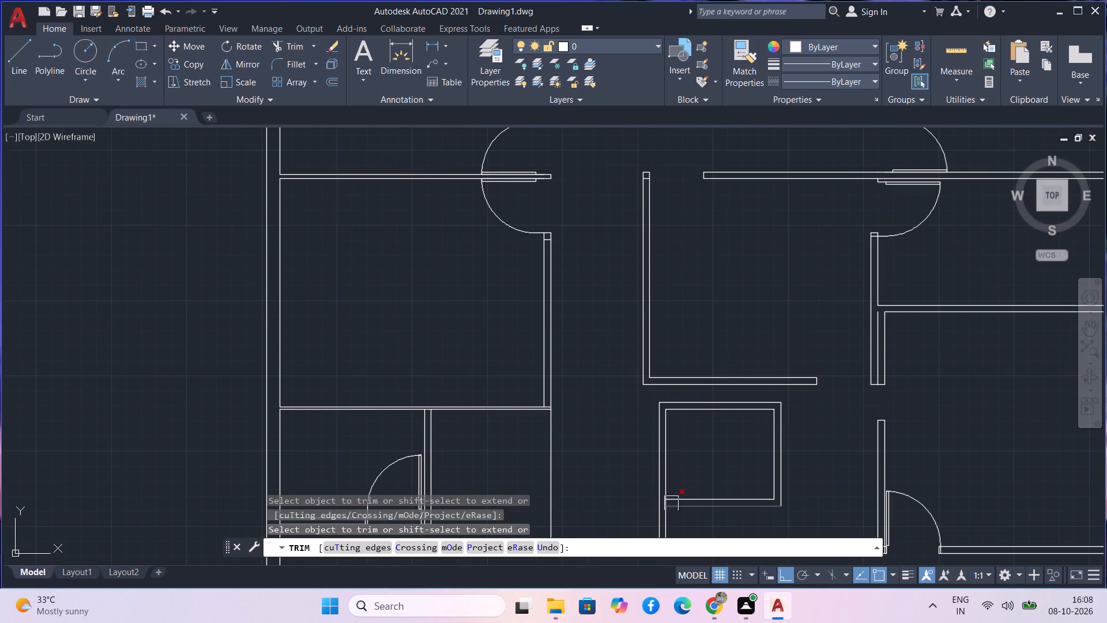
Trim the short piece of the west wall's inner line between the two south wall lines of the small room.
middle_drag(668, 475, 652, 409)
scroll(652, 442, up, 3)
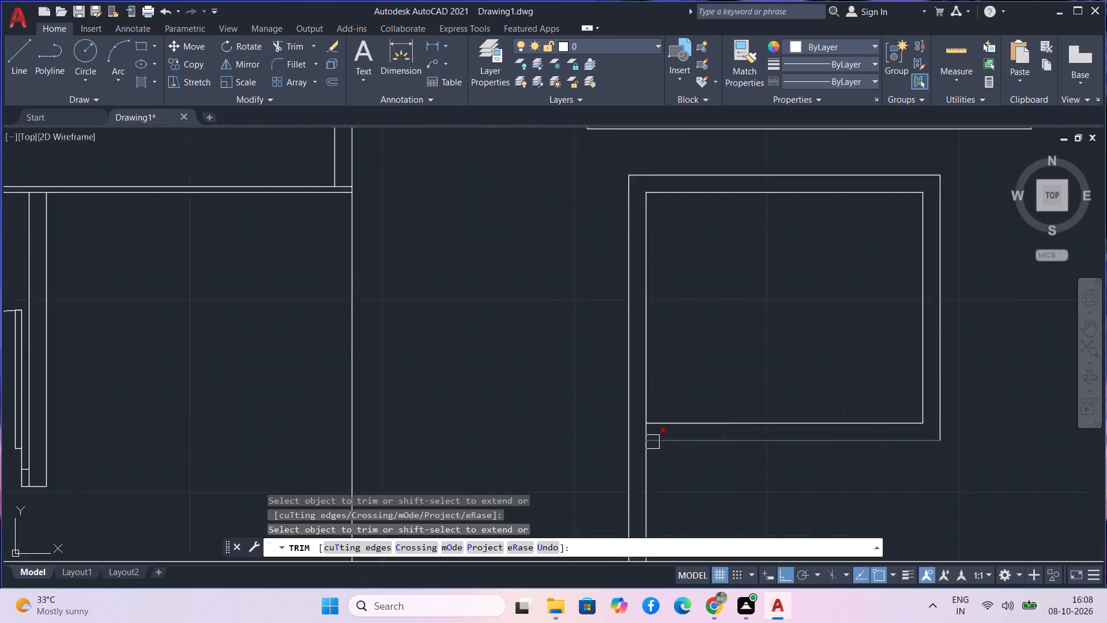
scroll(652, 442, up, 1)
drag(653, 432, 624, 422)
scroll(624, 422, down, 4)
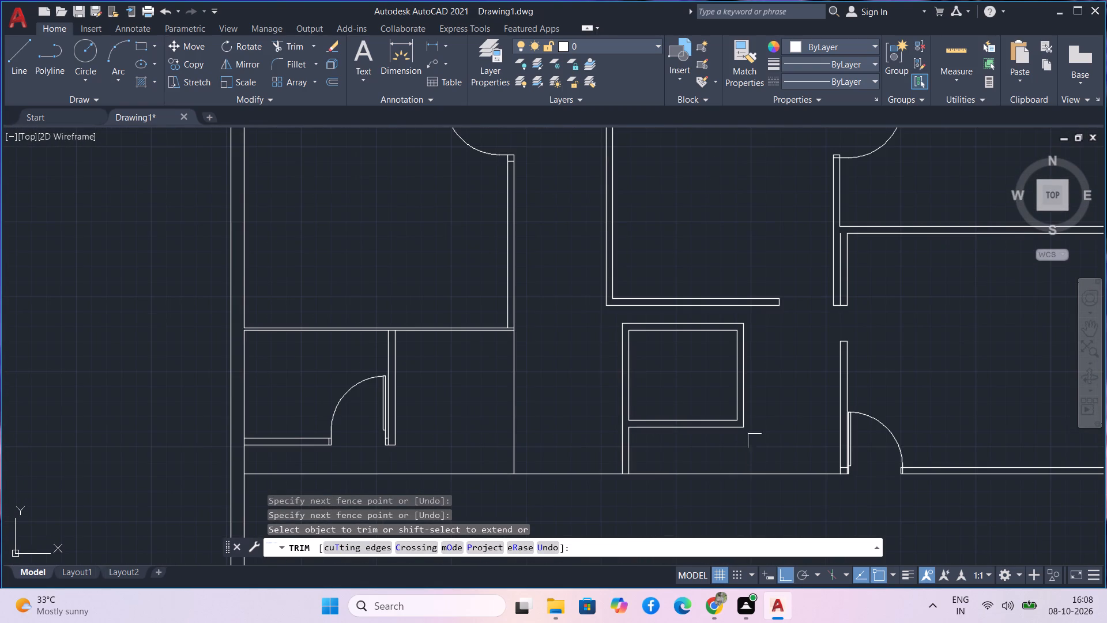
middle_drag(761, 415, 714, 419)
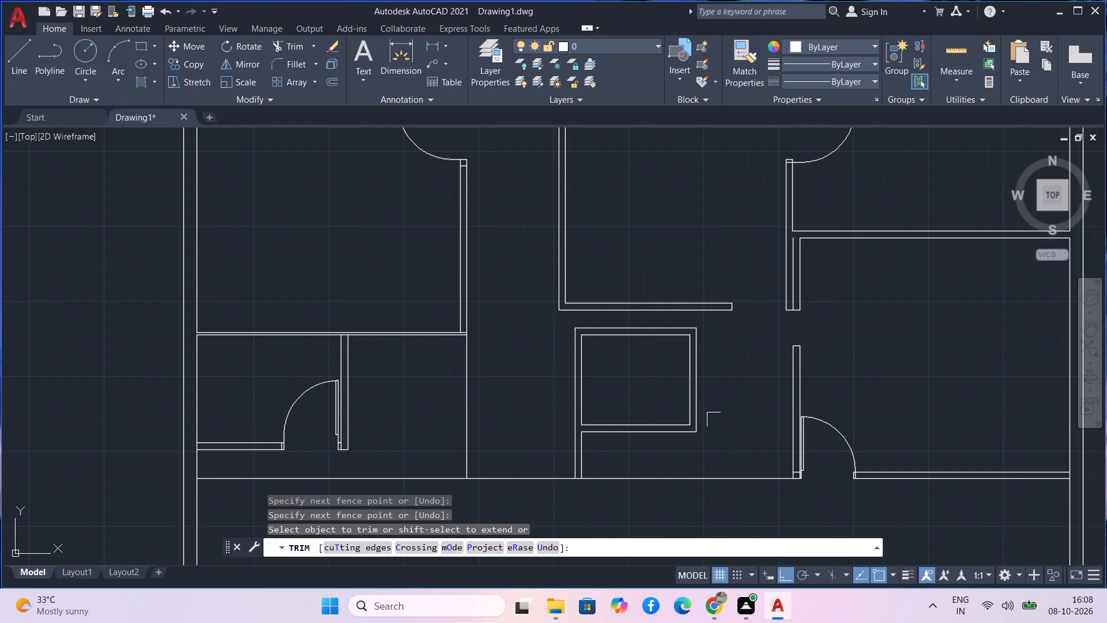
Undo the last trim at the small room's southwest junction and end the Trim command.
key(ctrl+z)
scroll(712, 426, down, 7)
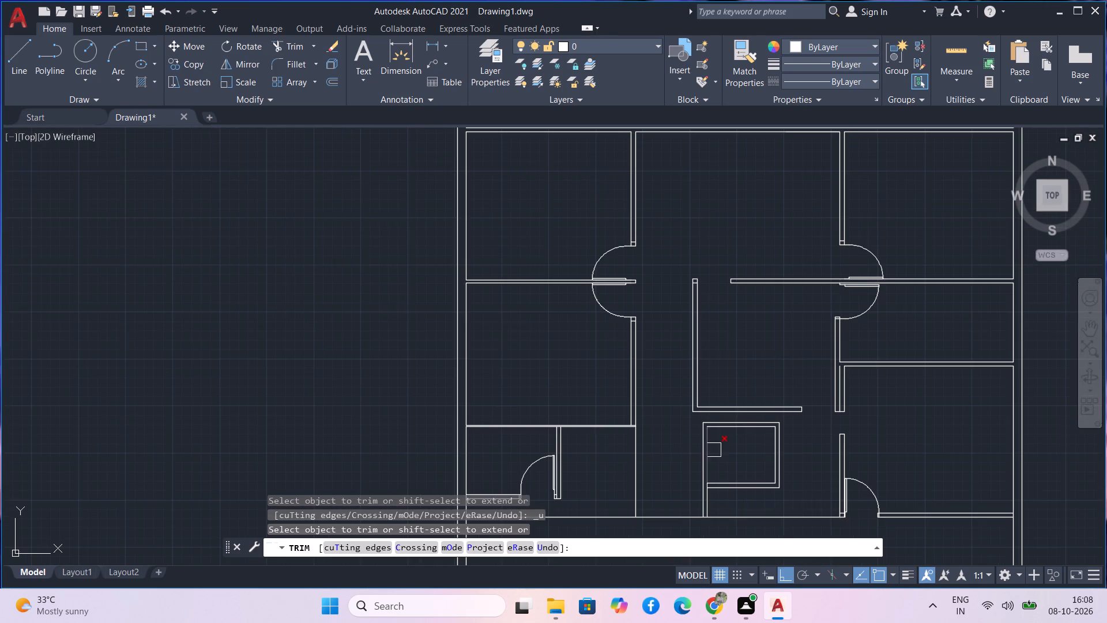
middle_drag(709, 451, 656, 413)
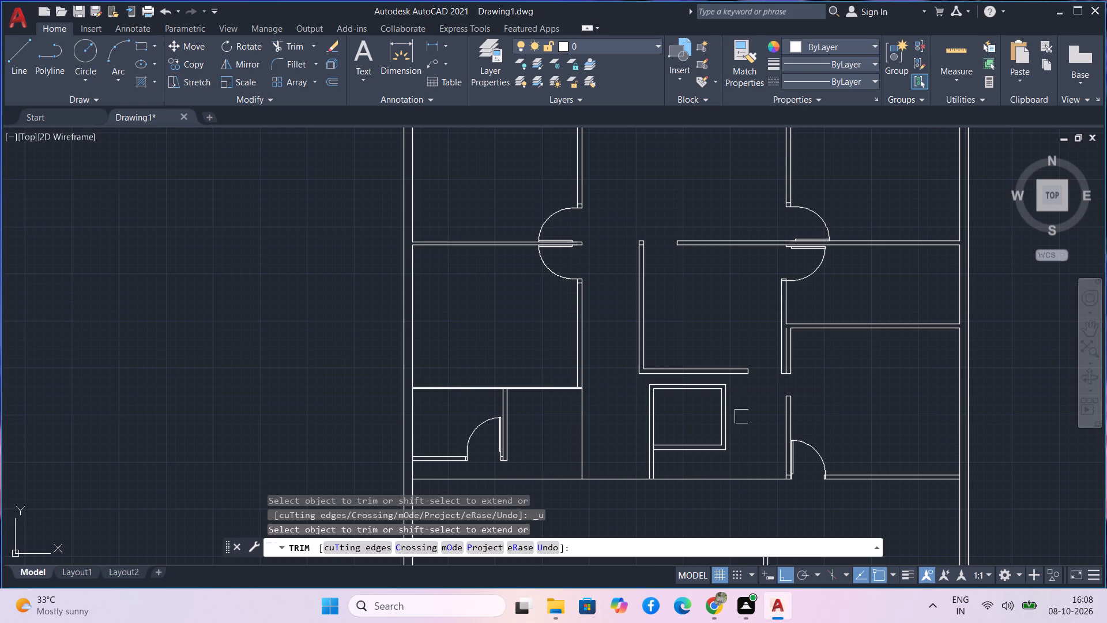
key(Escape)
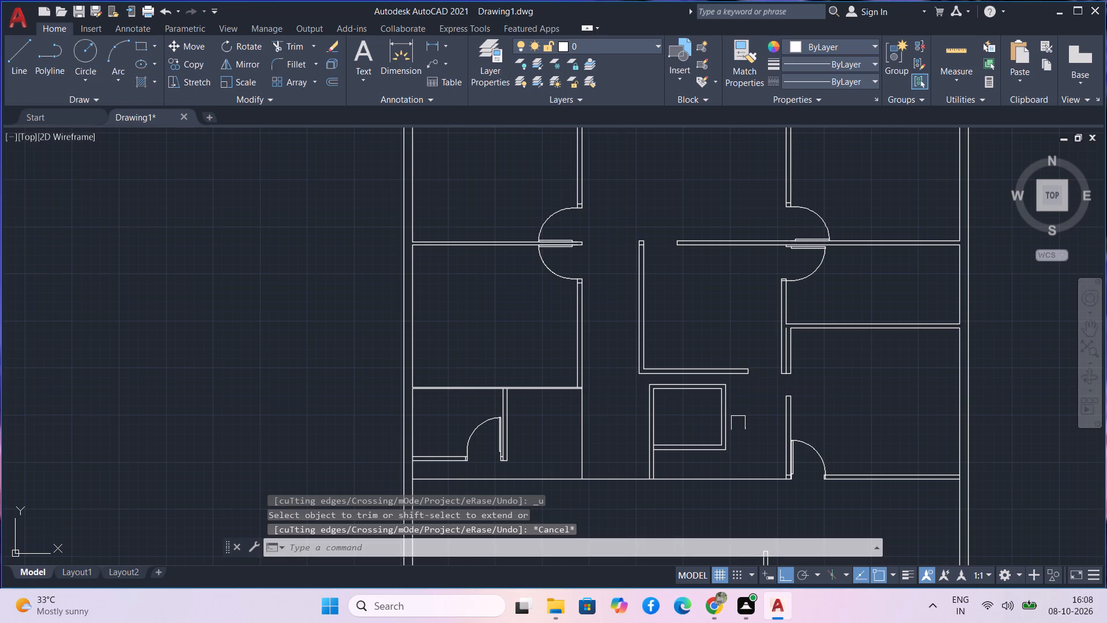
Draw a short vertical line from the small room's inner northeast corner up to the outer north wall line.
text(l)
key(space)
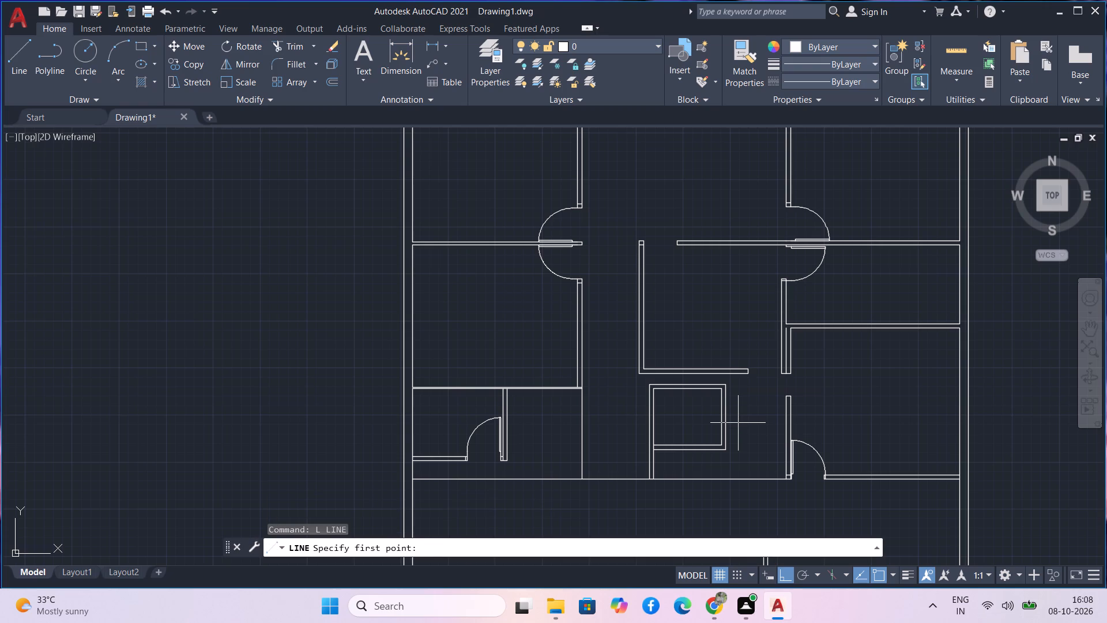
scroll(738, 423, up, 3)
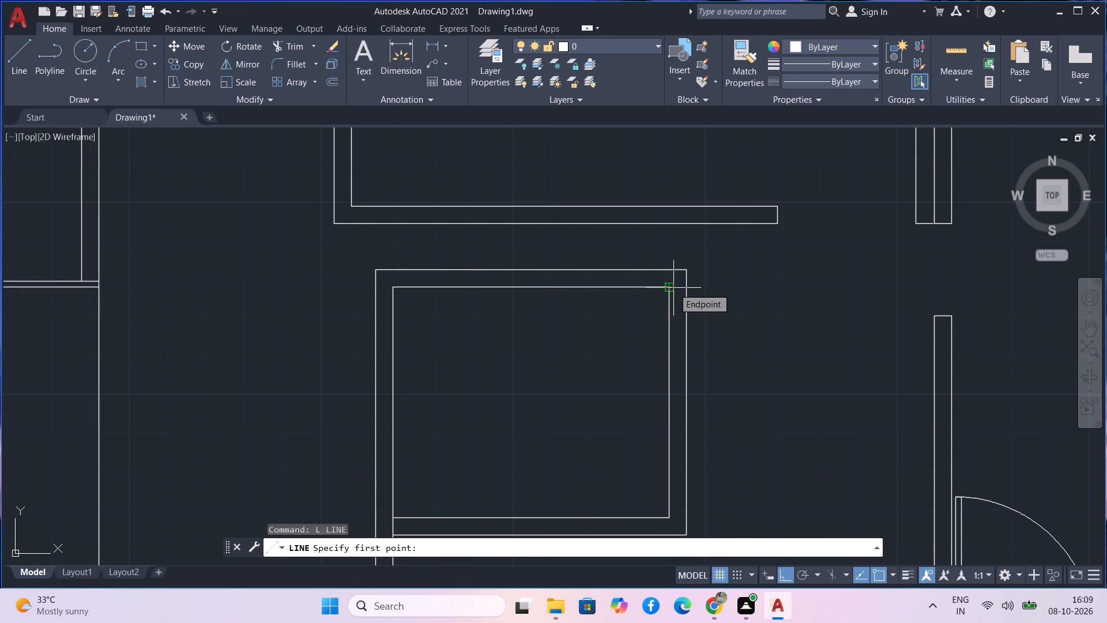
click(673, 288)
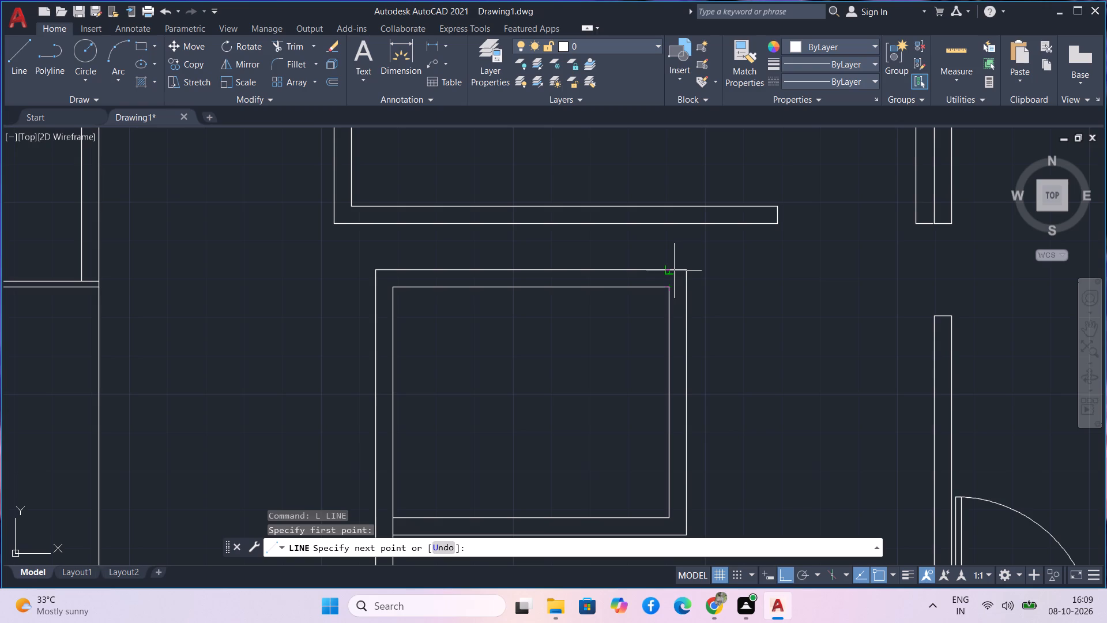
click(674, 271)
key(Escape)
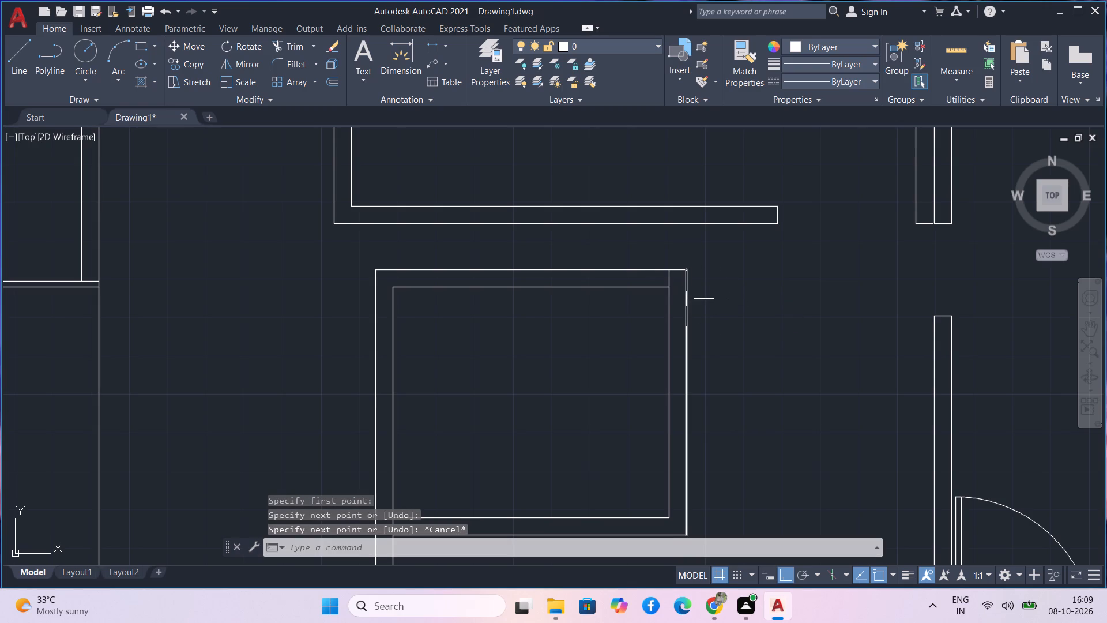
Extend the small room's inner north line east to the outer east wall line.
text(ex)
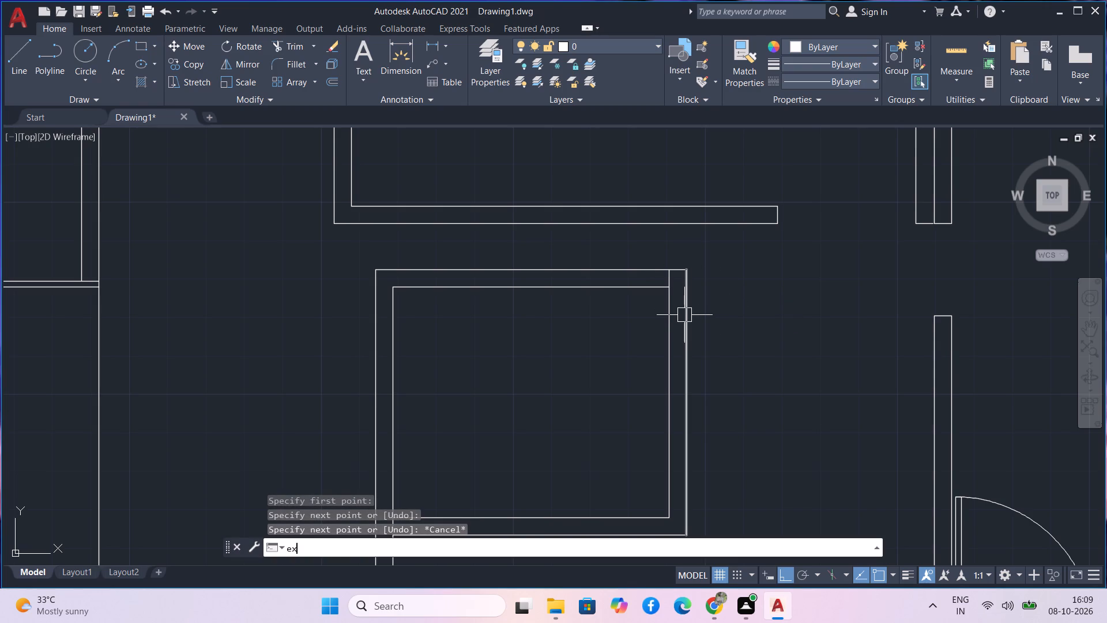
key(space)
click(653, 292)
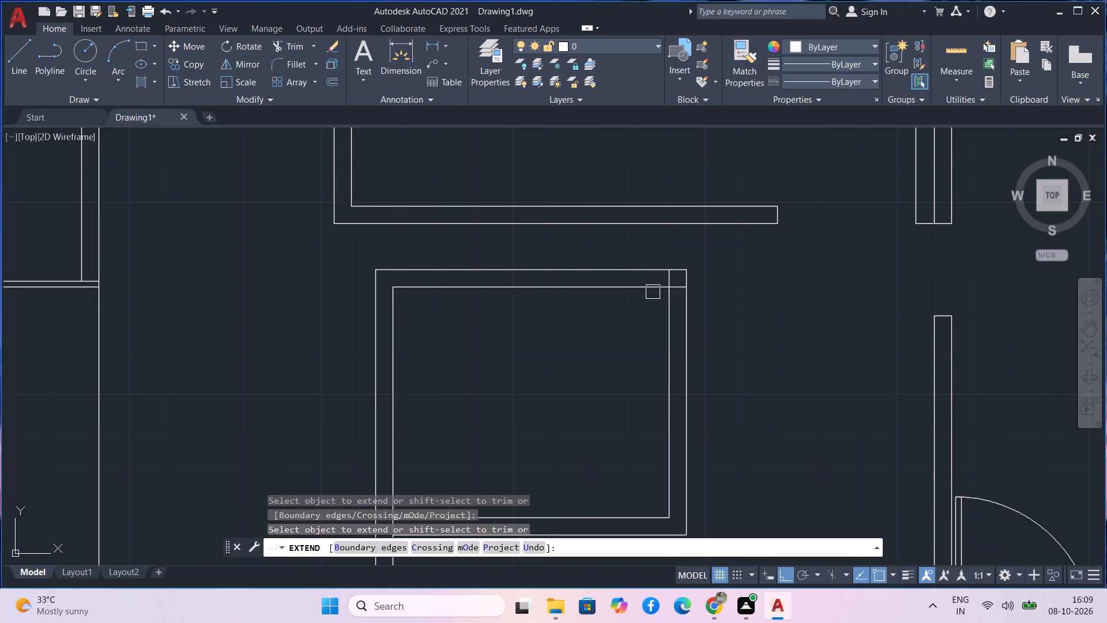
key(Escape)
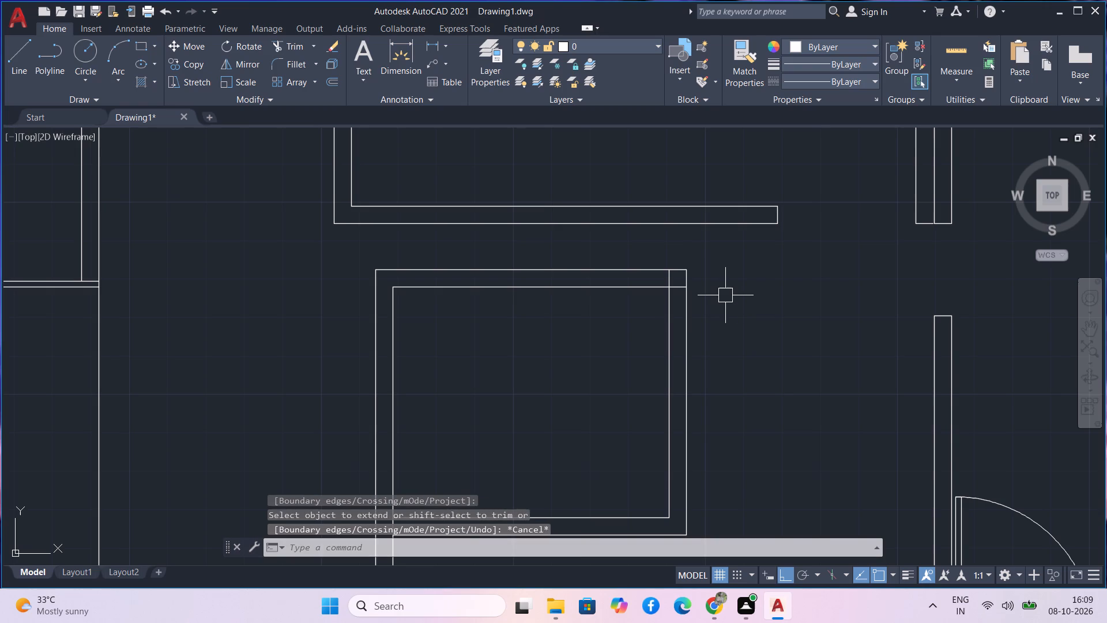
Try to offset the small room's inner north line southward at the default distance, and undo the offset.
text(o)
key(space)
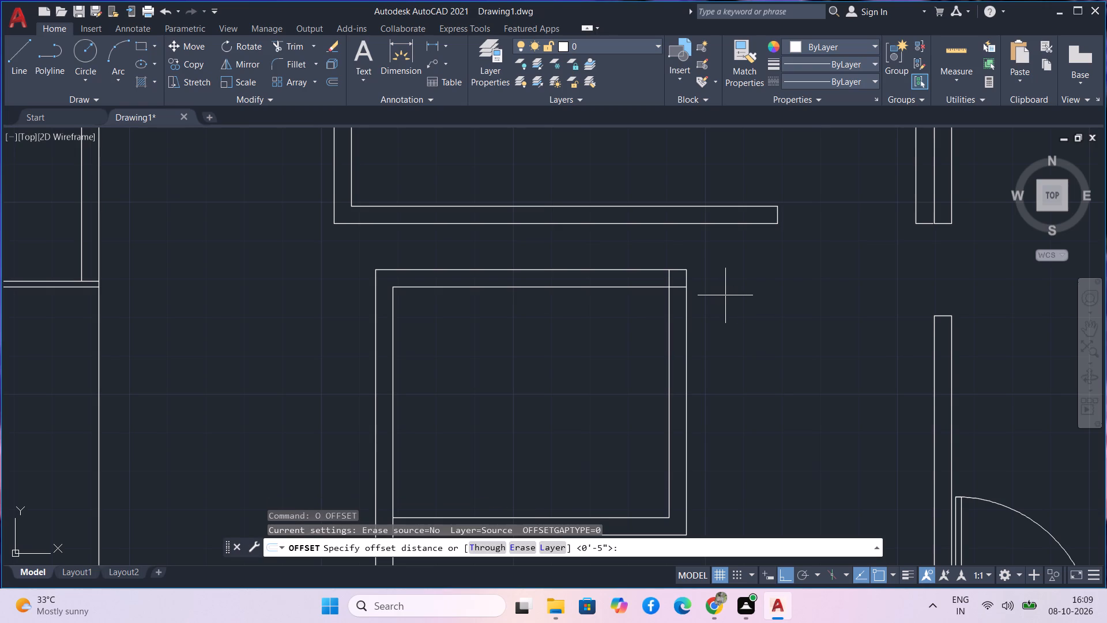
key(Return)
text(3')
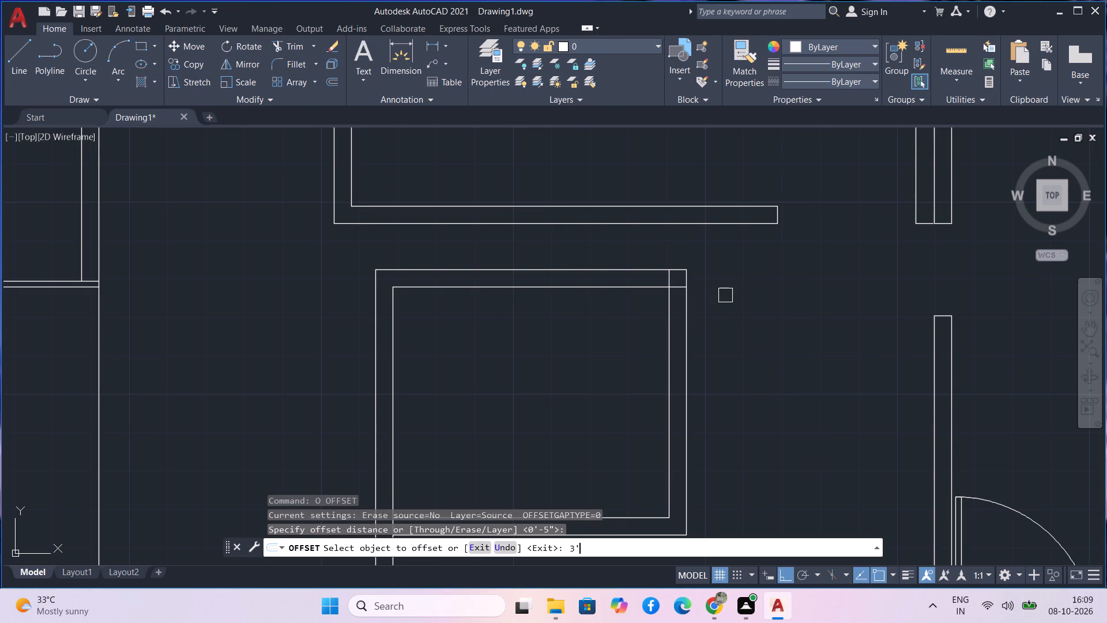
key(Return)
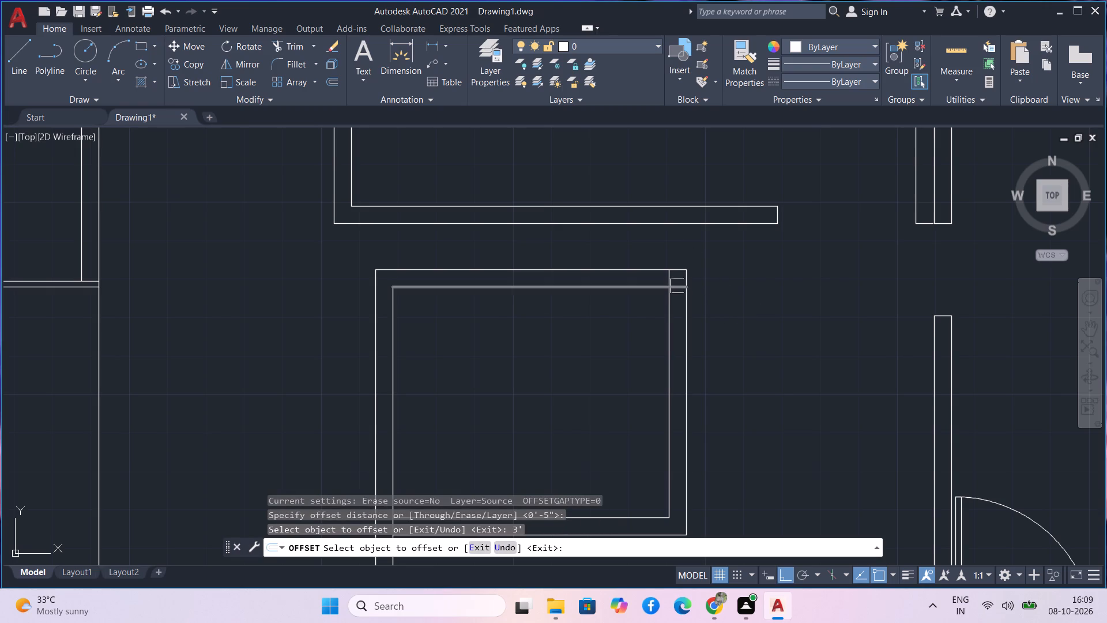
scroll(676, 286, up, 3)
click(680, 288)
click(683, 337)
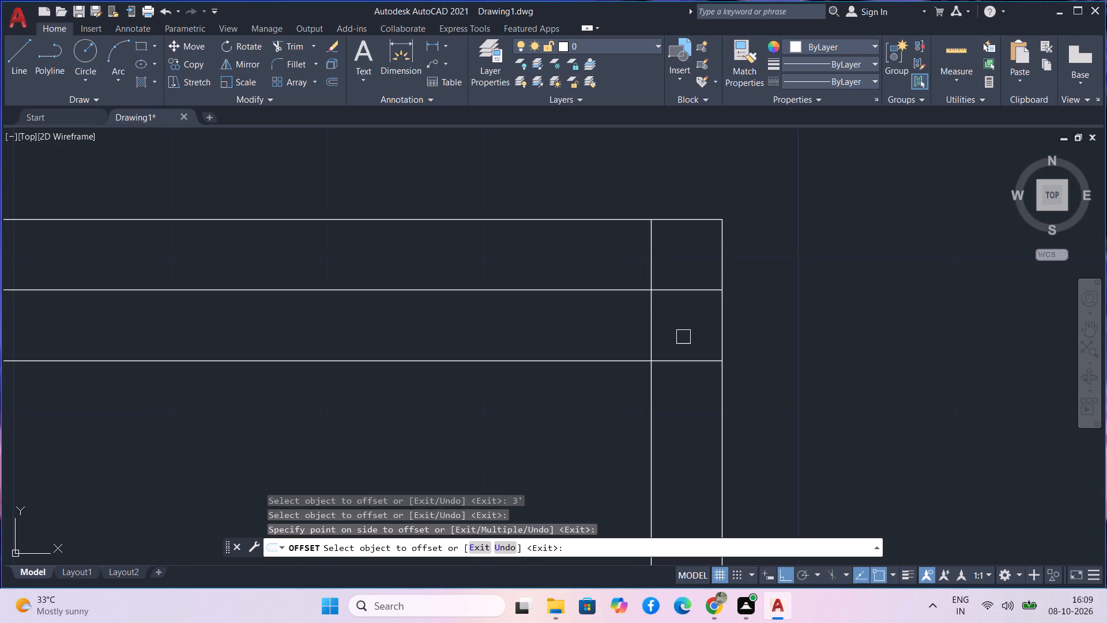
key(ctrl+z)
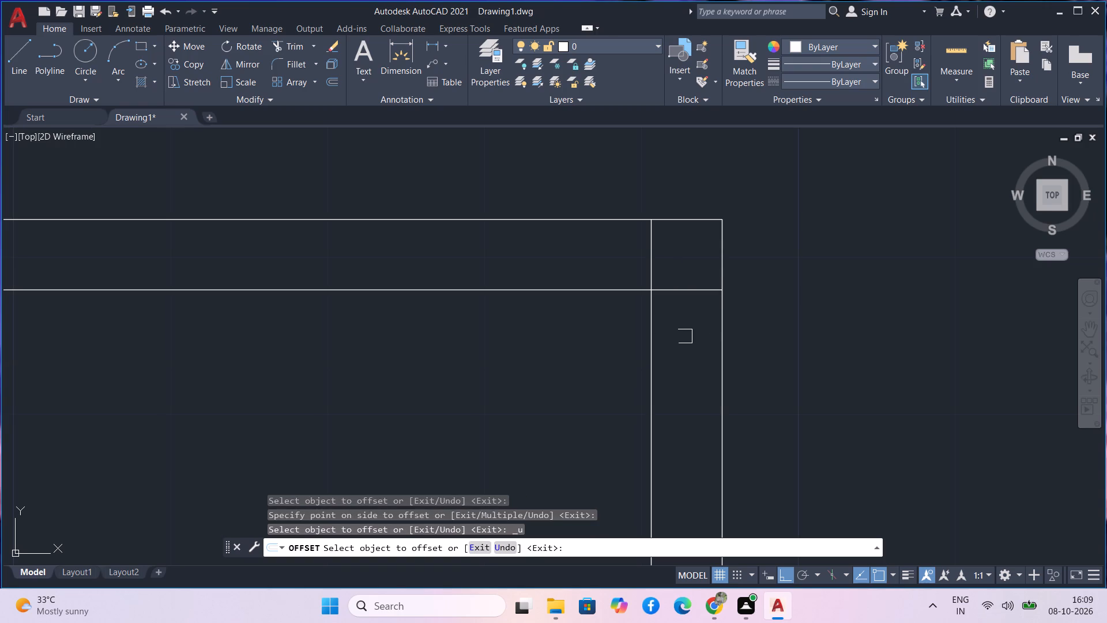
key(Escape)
Offset the small room's inner north line 3' south.
text(o)
key(space)
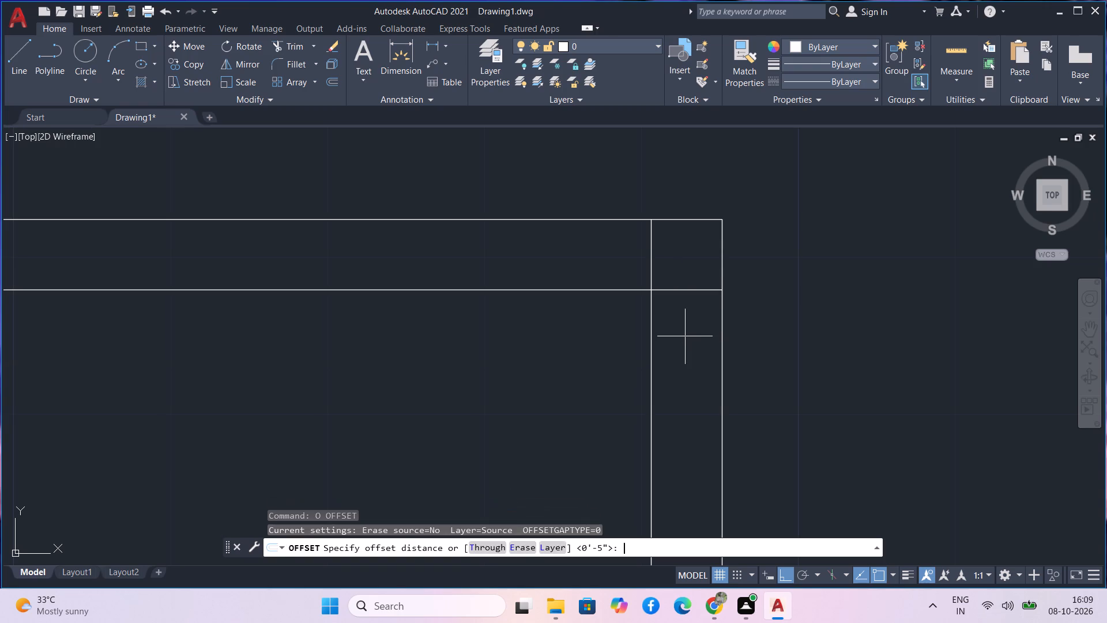
key(3)
key(apostrophe)
key(Return)
click(668, 294)
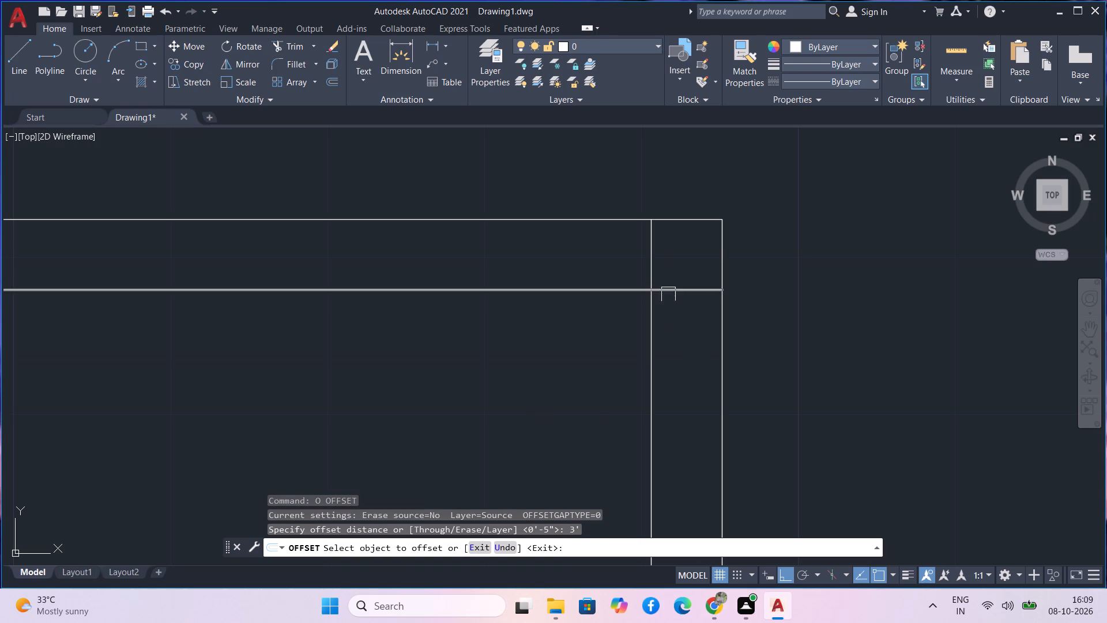
scroll(676, 339, down, 2)
scroll(680, 388, down, 2)
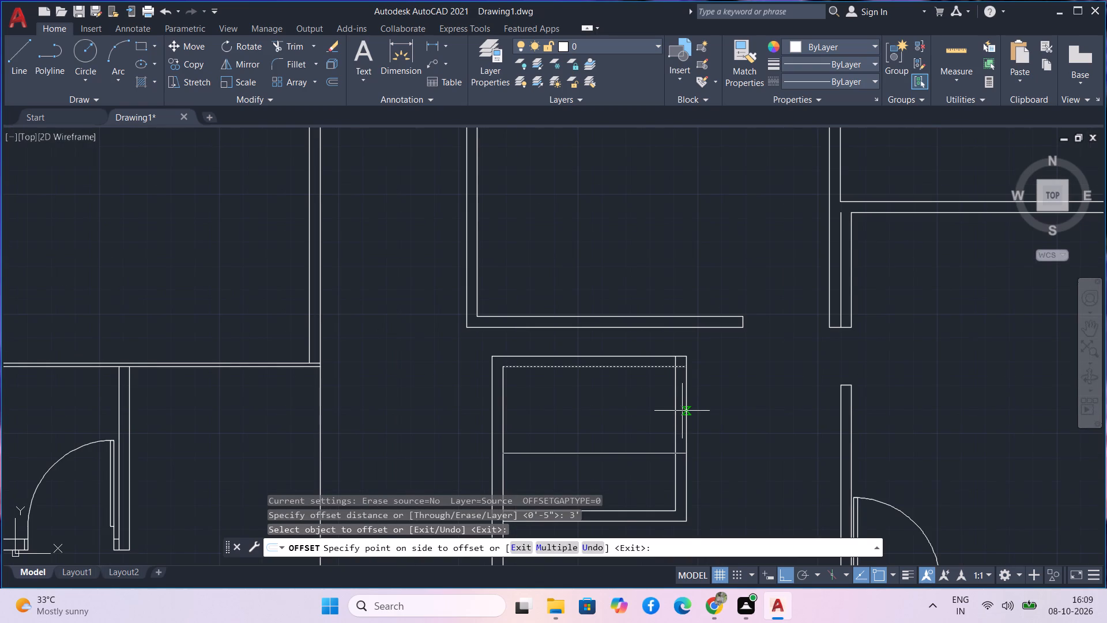
click(712, 417)
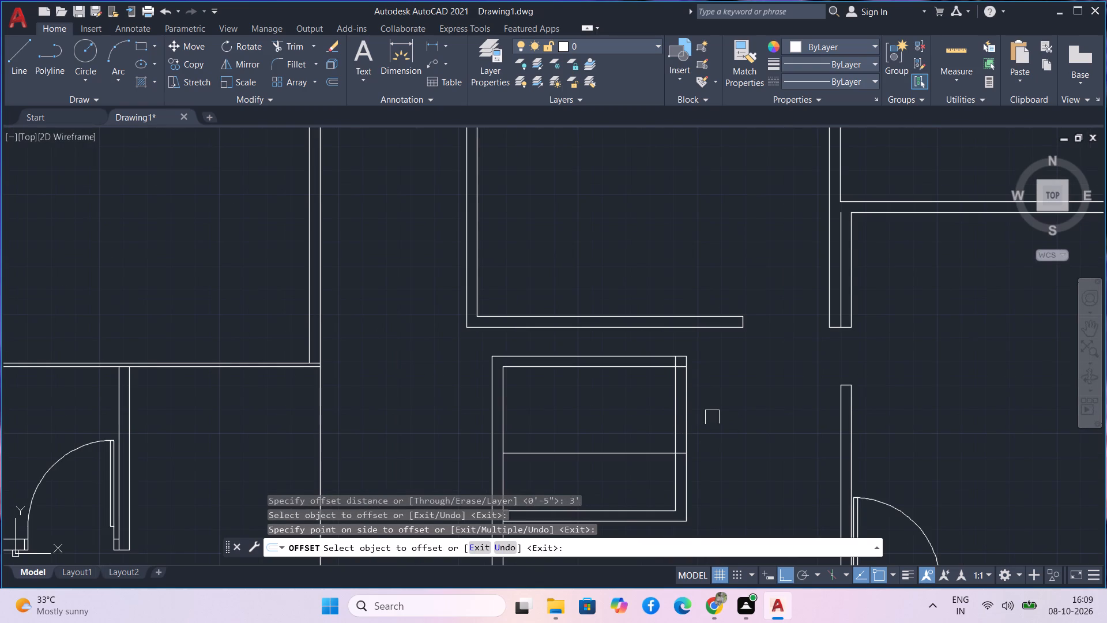
key(Escape)
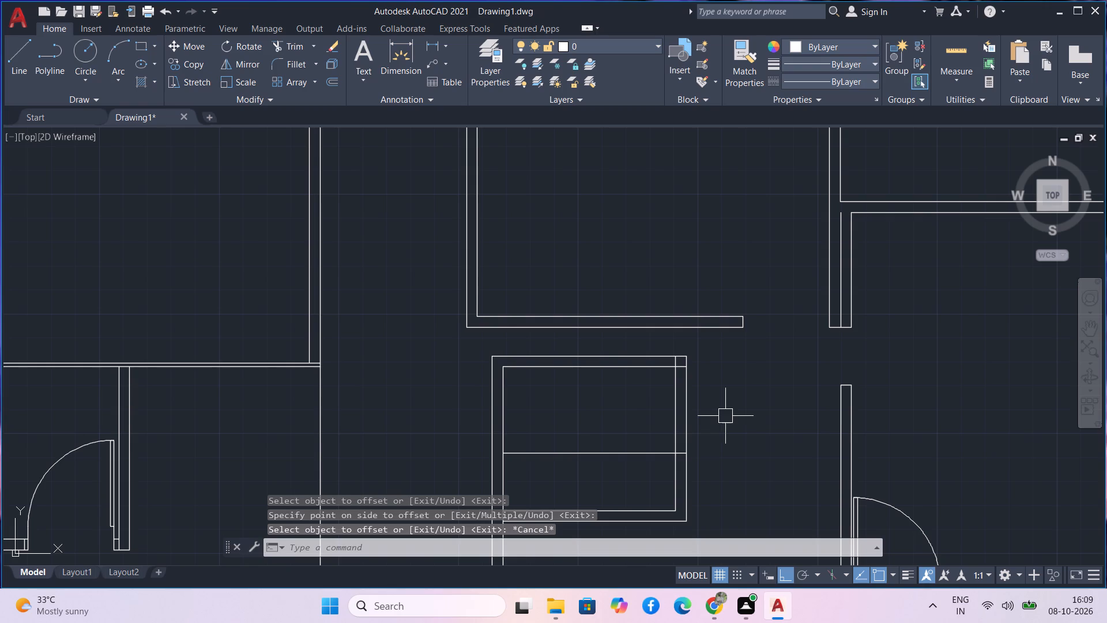
Trim the east wall lines between the north wall and the offset line, and remove the offset line inside the room.
key(t)
text(r)
key(space)
drag(731, 414, 671, 408)
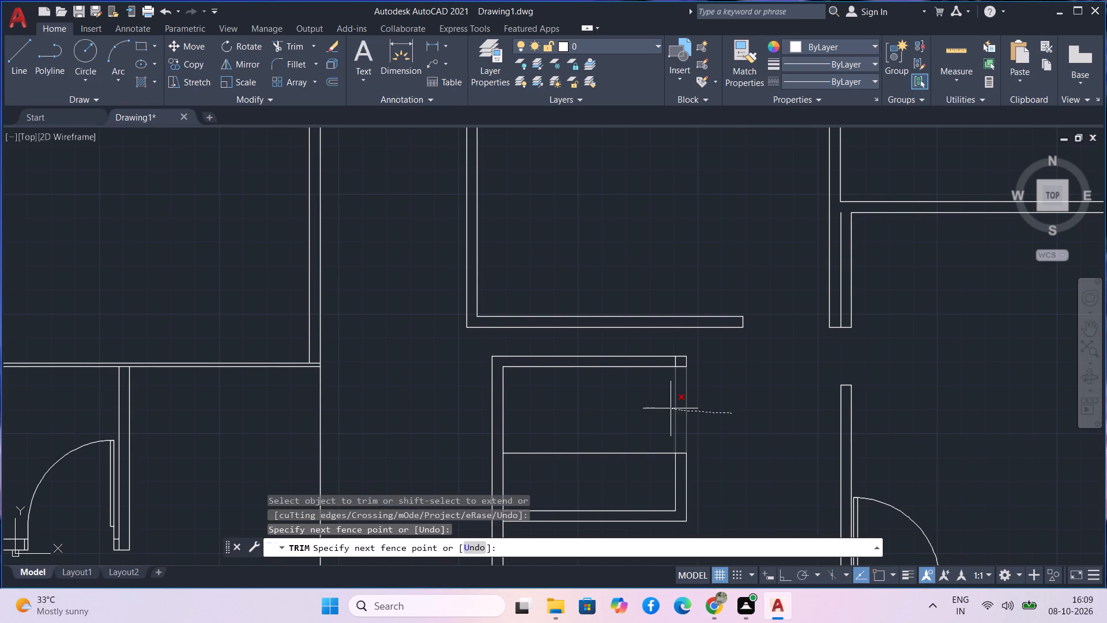
drag(671, 408, 627, 466)
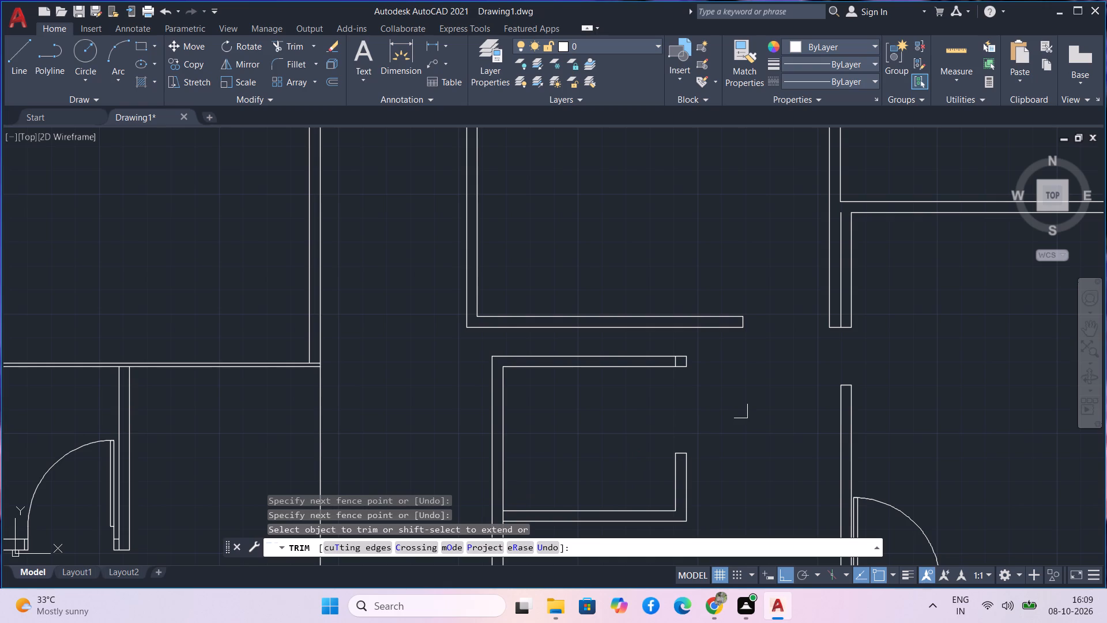
key(Escape)
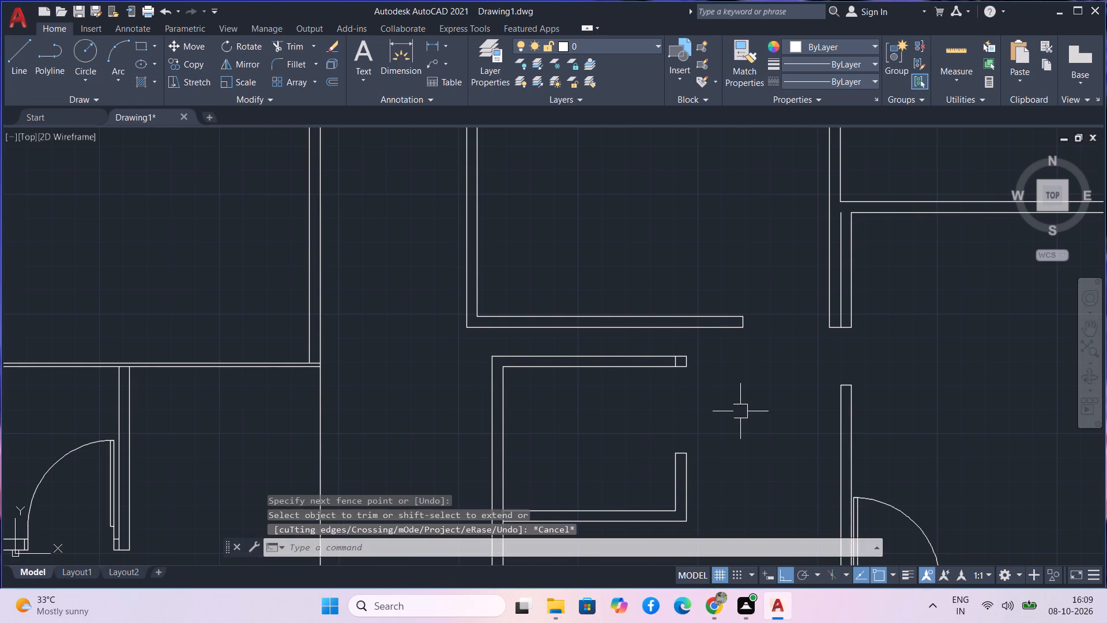
Offset the short line closing the east end of the small room's north wall 3' west.
text(o)
key(space)
key(3)
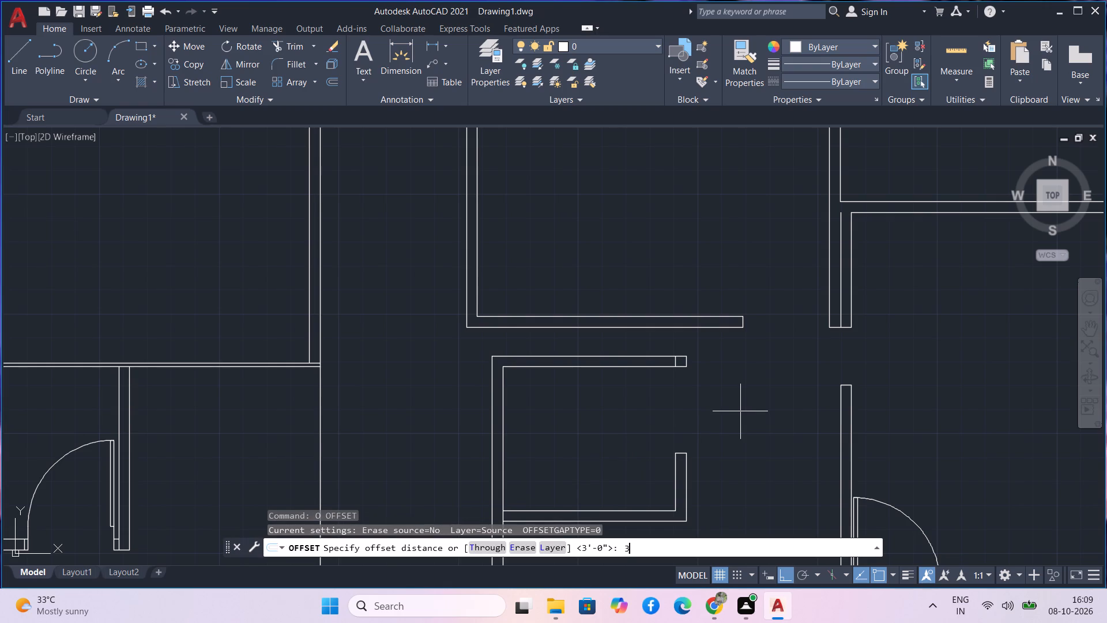
key(apostrophe)
key(Return)
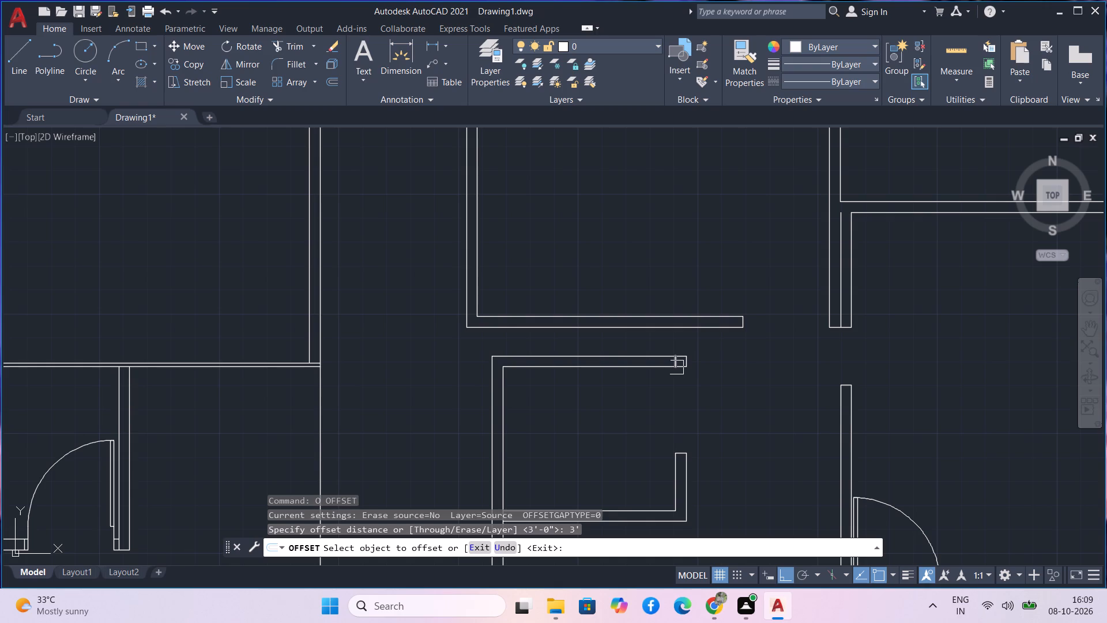
scroll(676, 367, up, 2)
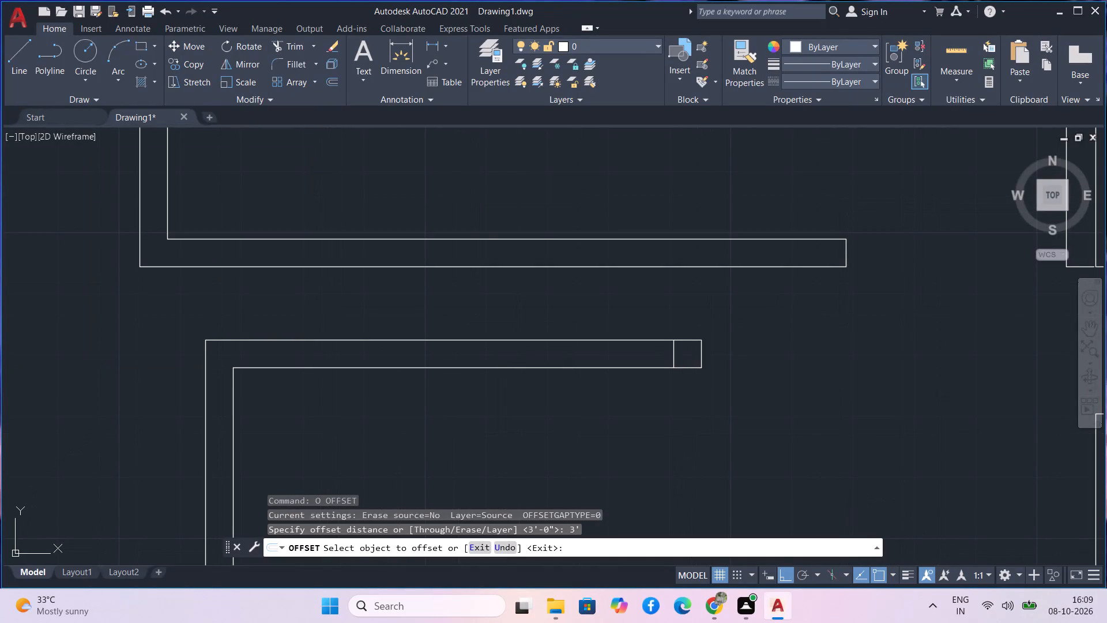
click(703, 354)
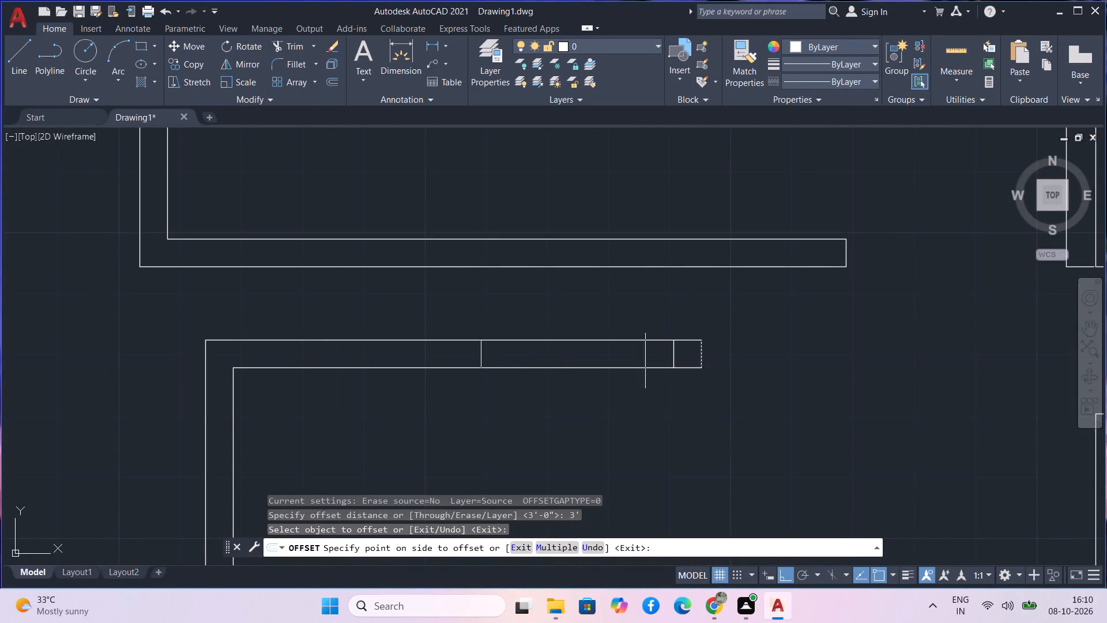
click(618, 359)
key(Tab)
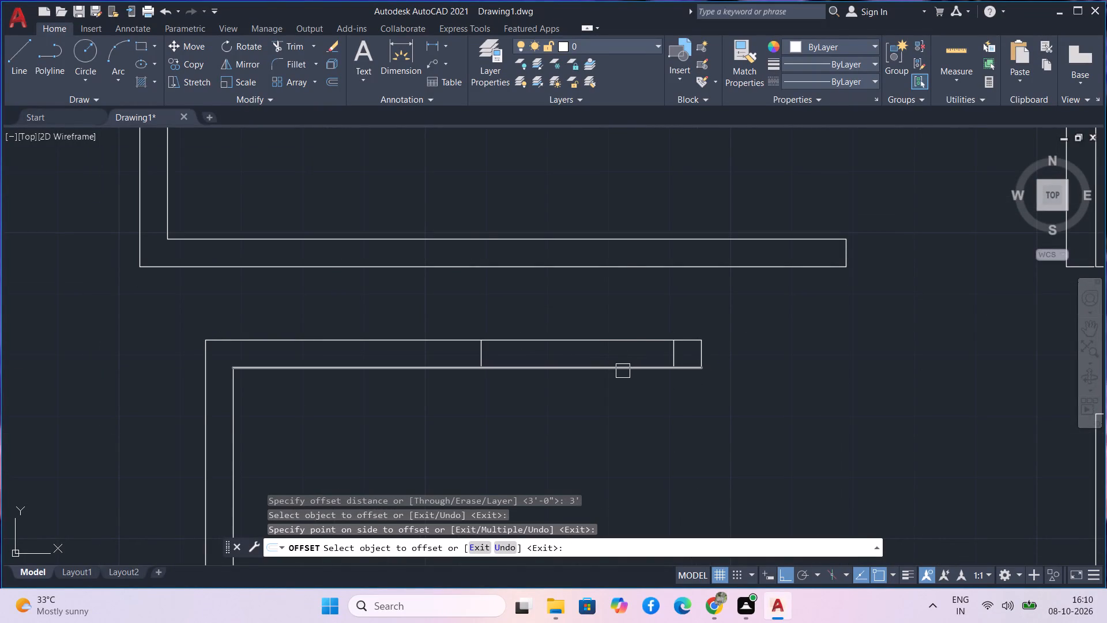
key(Escape)
Trim away the small room's north wall and its leftover short lines east of the offset line.
text(tr)
key(space)
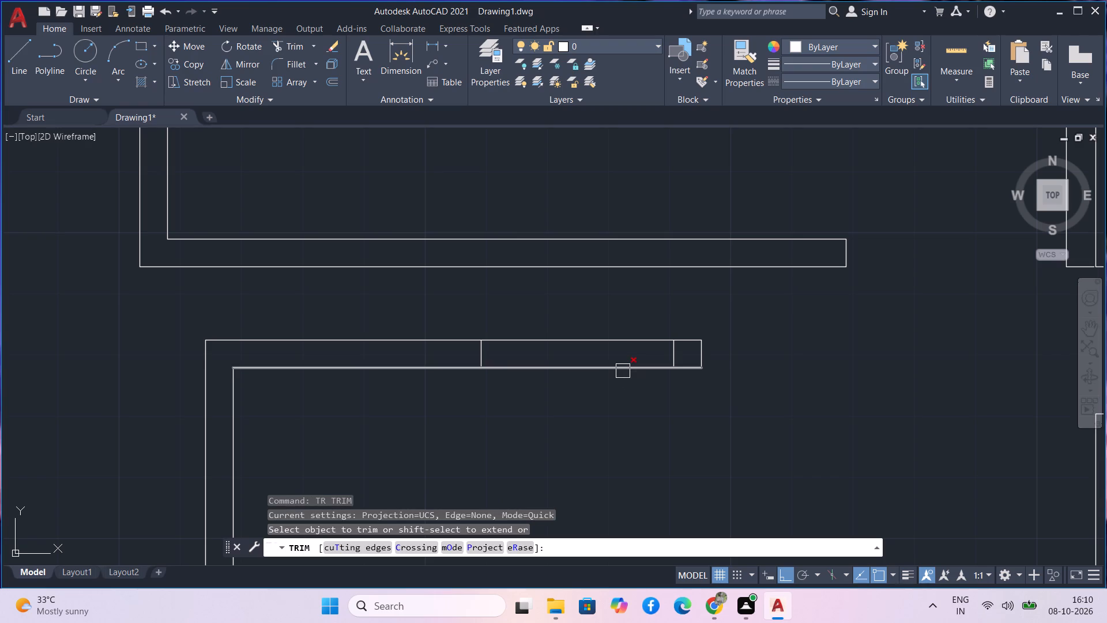
drag(657, 383, 666, 355)
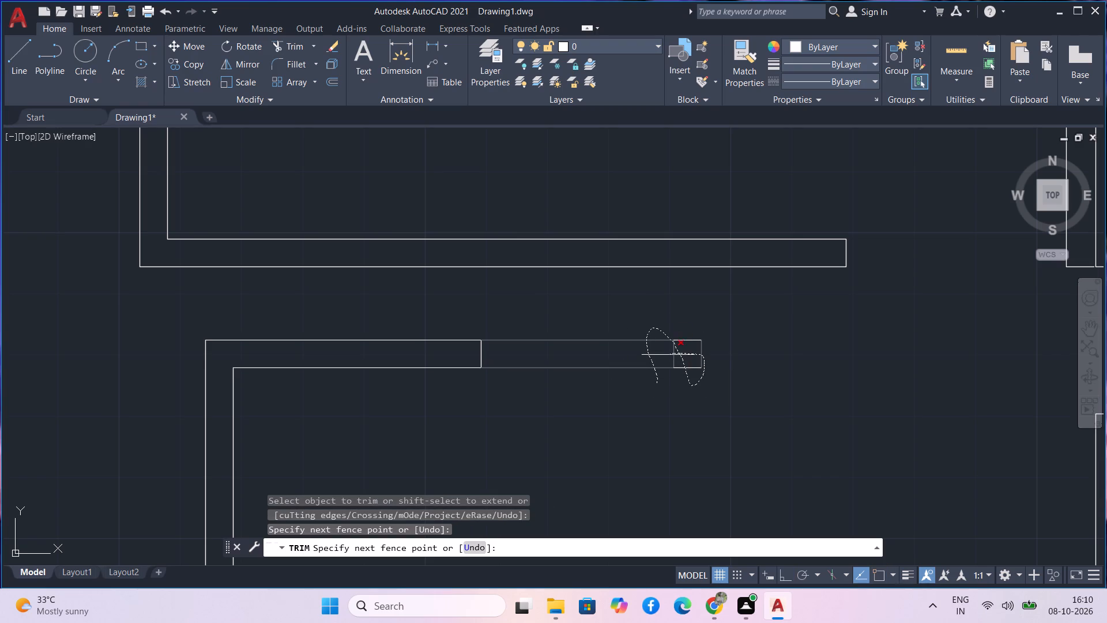
drag(666, 355, 594, 376)
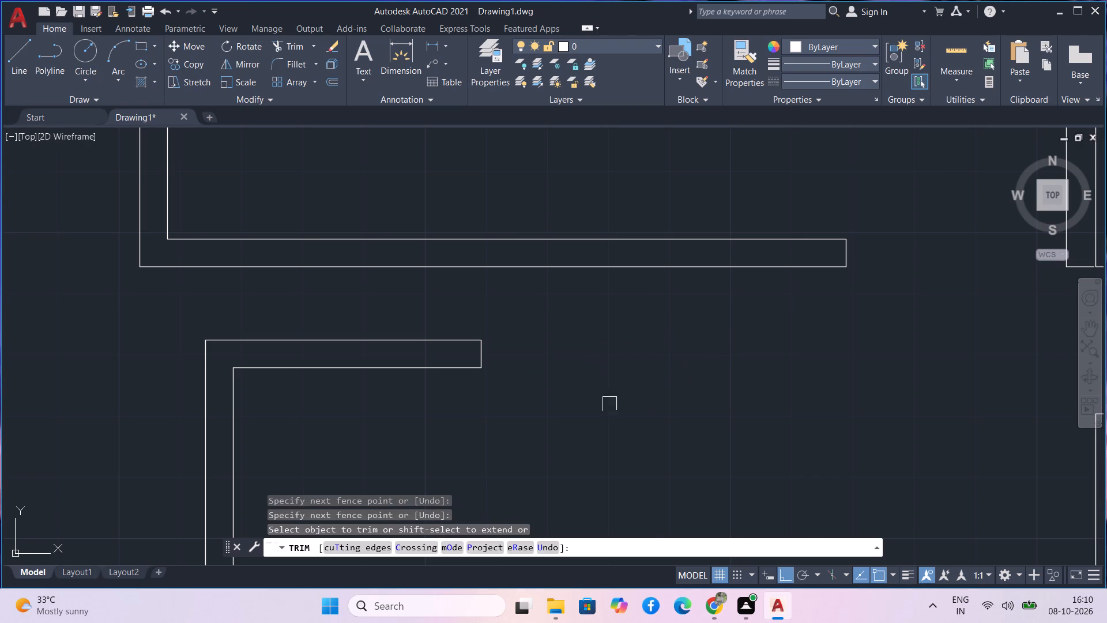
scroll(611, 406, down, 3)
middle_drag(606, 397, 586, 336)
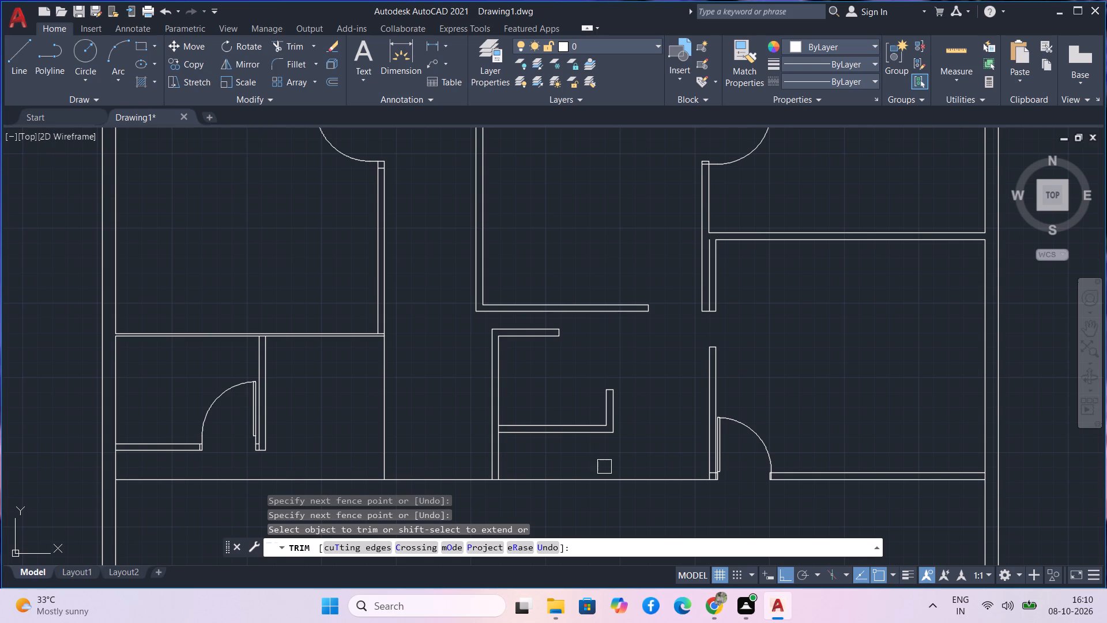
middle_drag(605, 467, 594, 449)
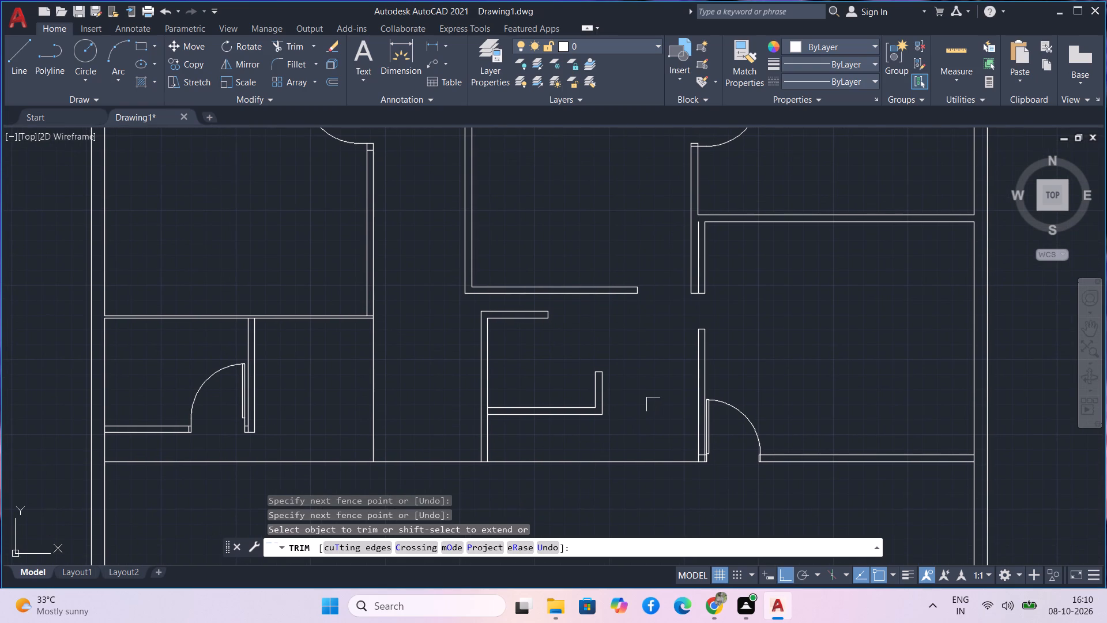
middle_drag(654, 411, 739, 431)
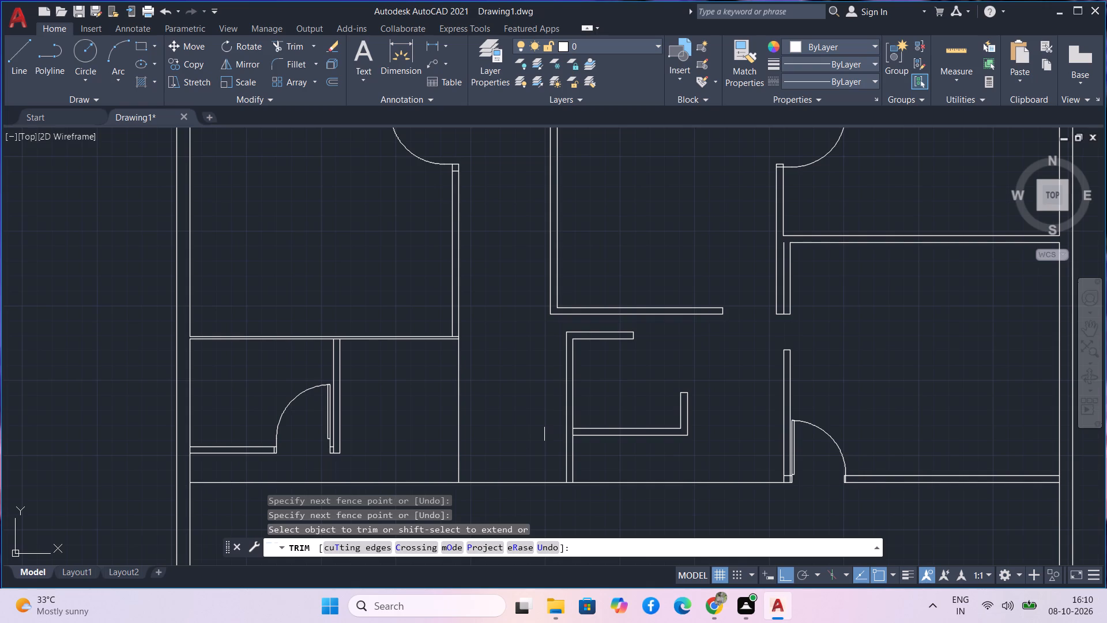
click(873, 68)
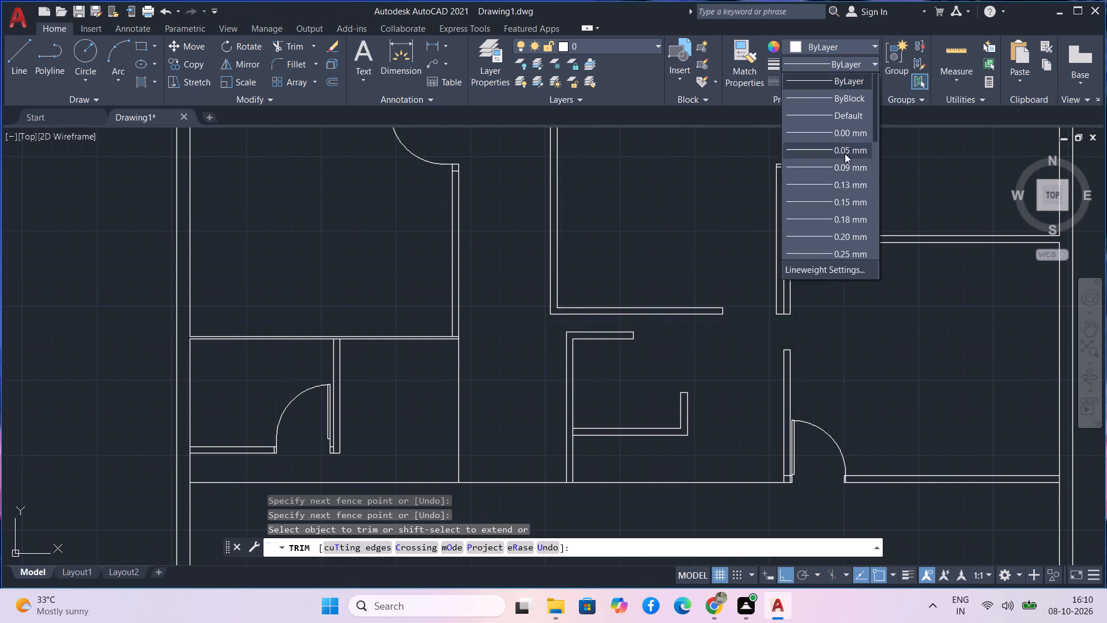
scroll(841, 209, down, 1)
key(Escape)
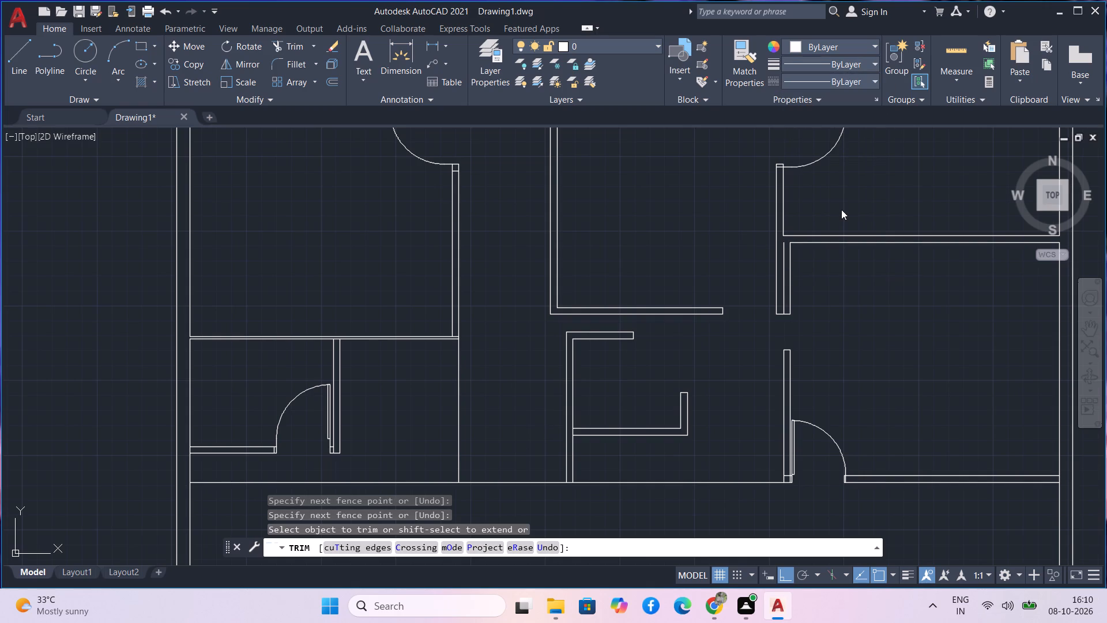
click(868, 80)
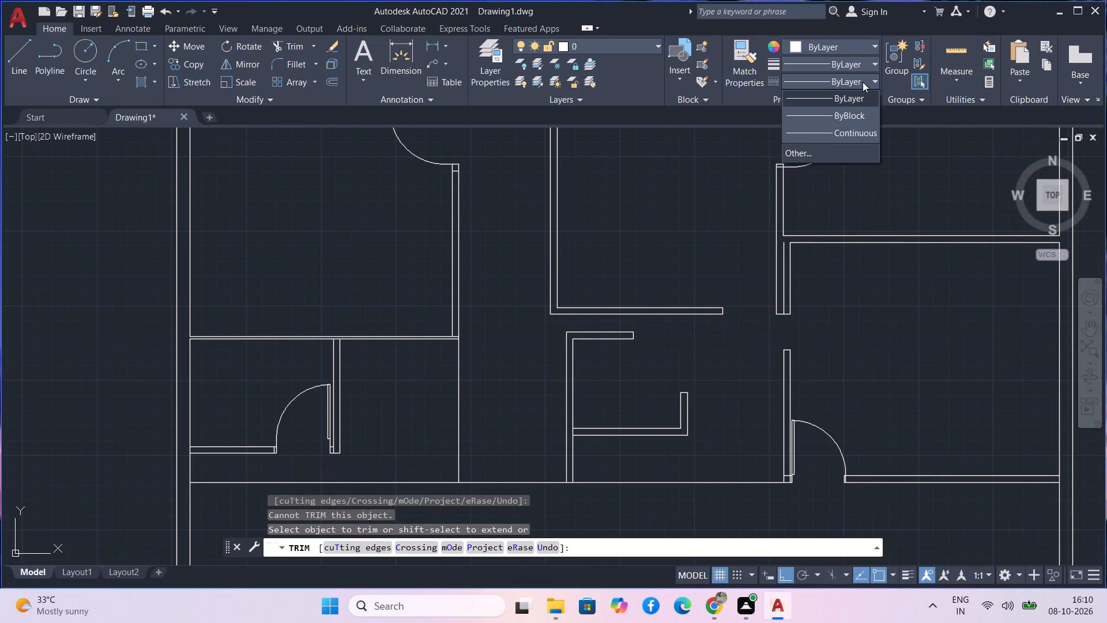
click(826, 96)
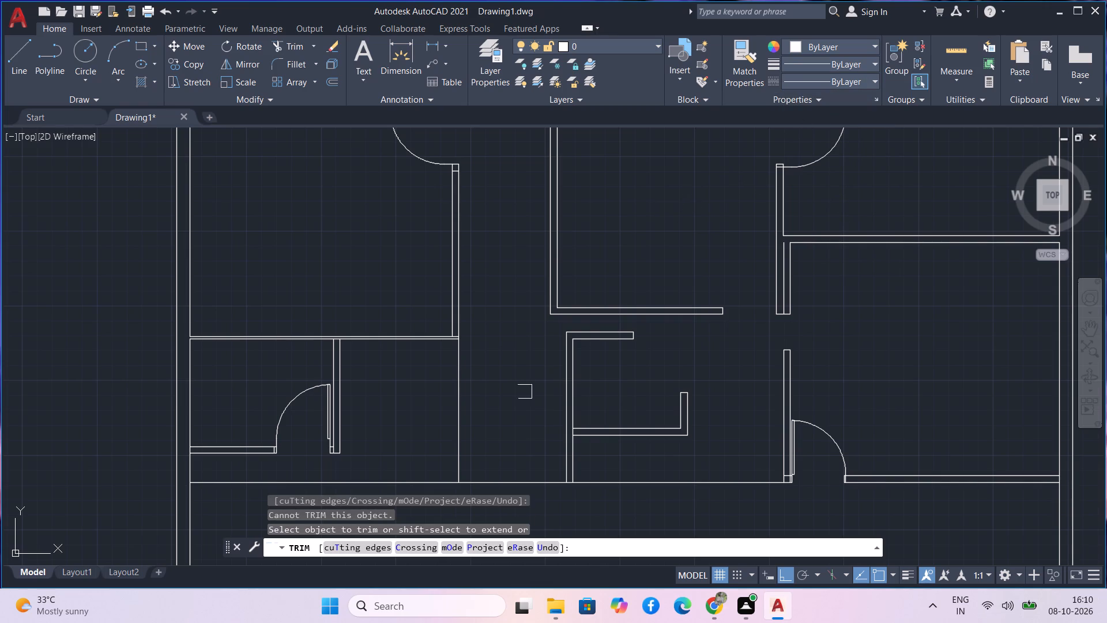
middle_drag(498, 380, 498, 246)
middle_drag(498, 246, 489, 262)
Draw a vertical line about 49' long in the empty area east of the floor plan.
scroll(488, 263, down, 3)
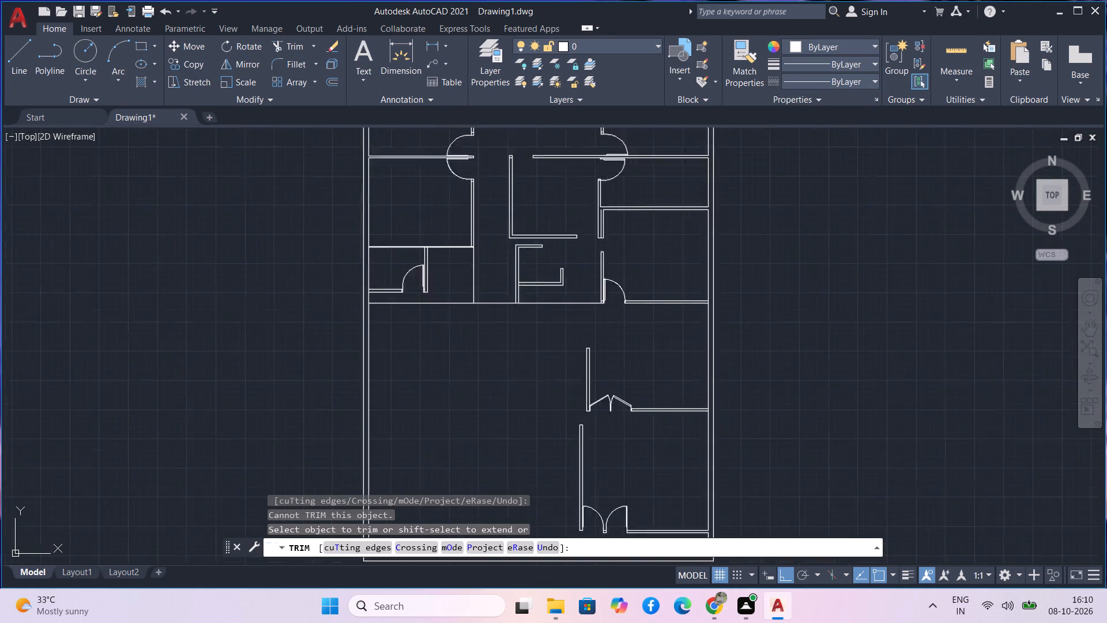
middle_drag(733, 277, 488, 365)
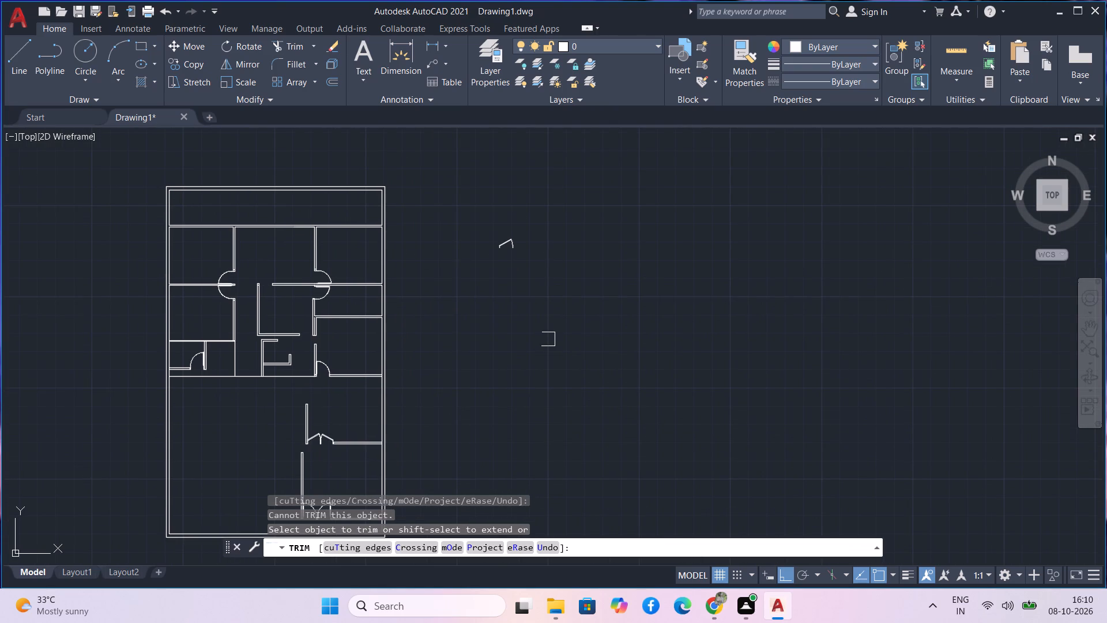
text(l)
key(space)
key(Escape)
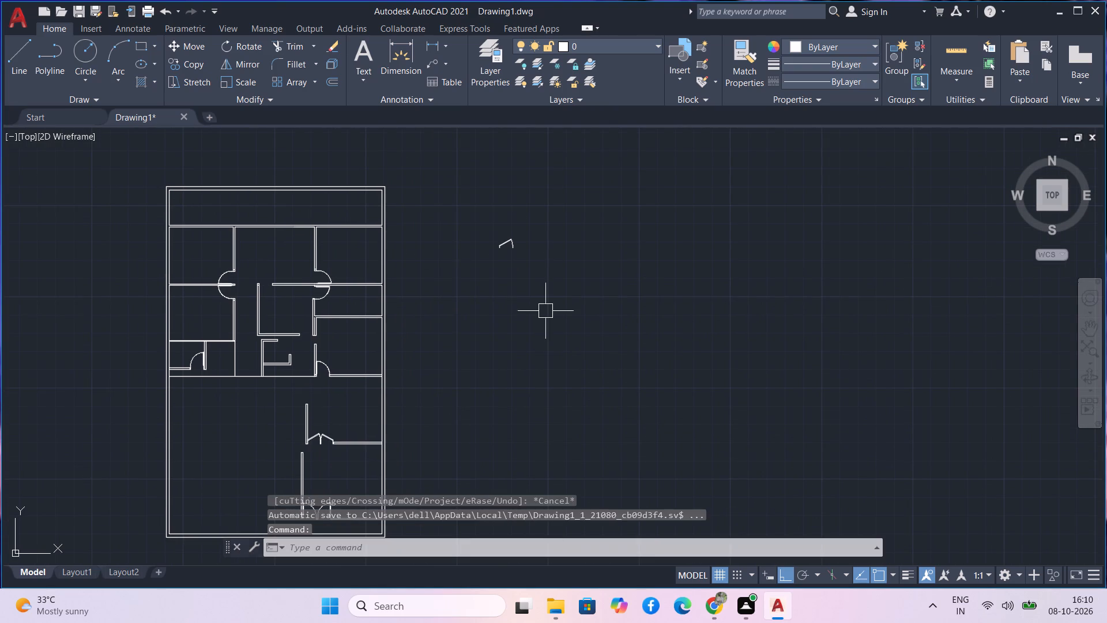
text(l)
key(space)
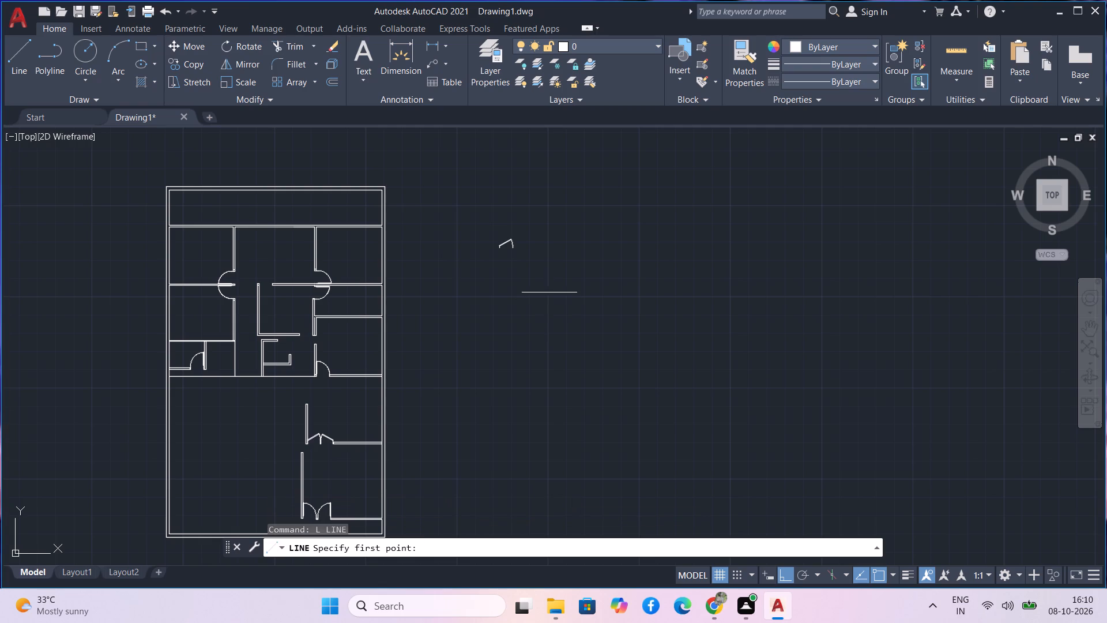
drag(550, 292, 549, 305)
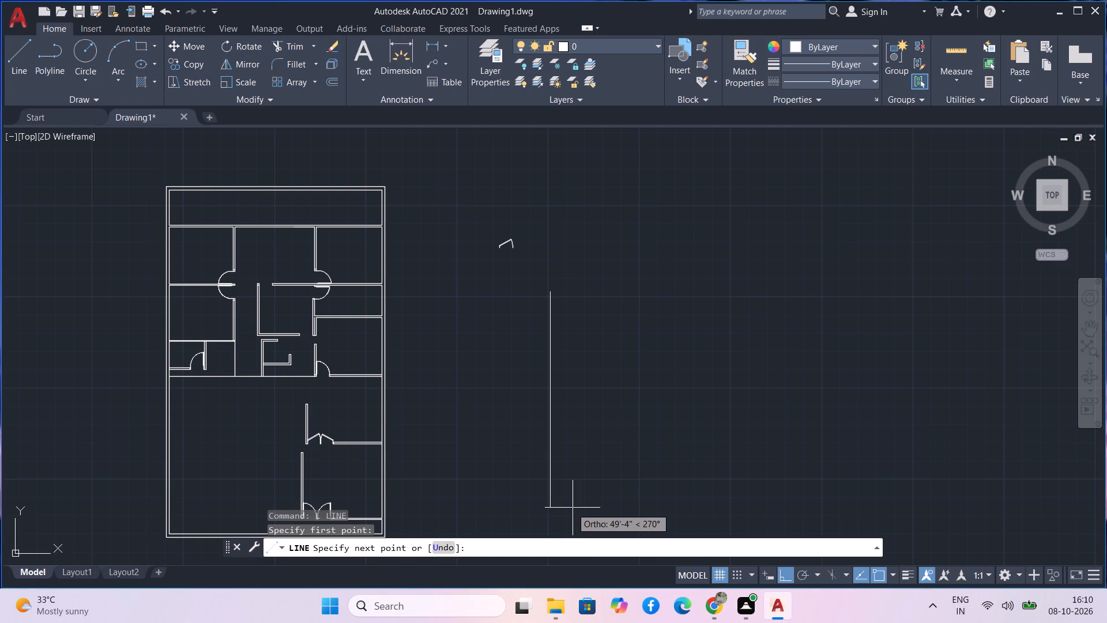
click(652, 507)
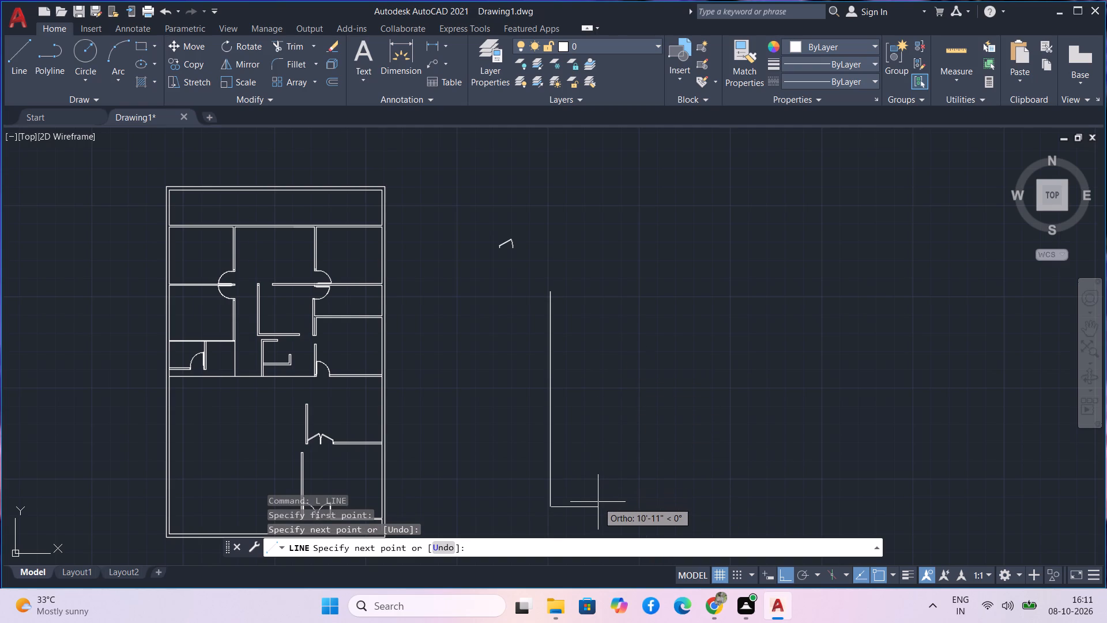
key(space)
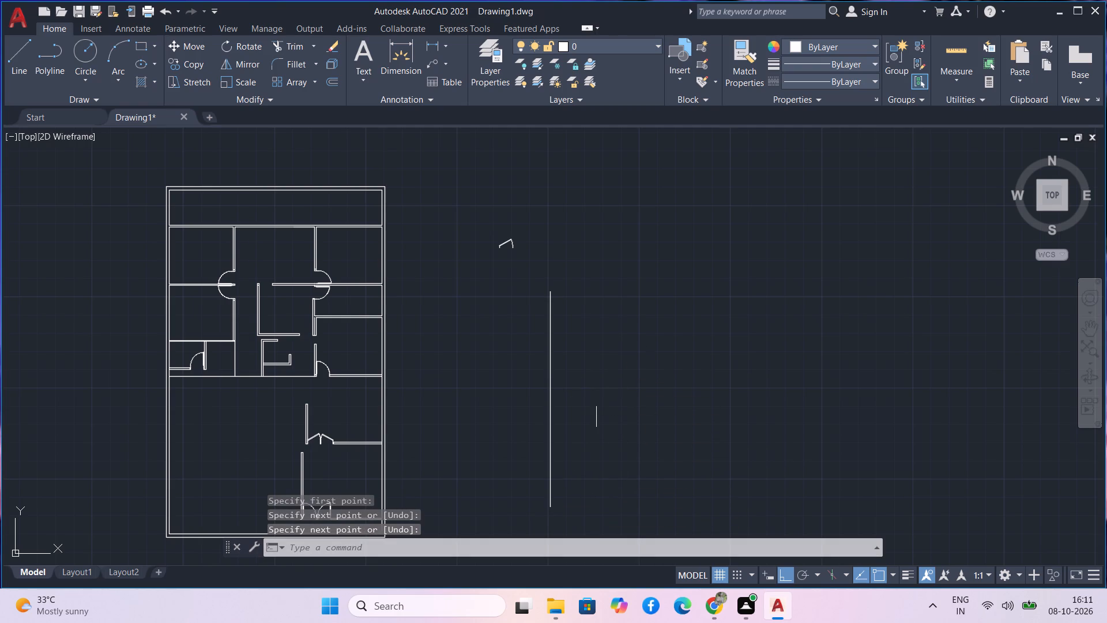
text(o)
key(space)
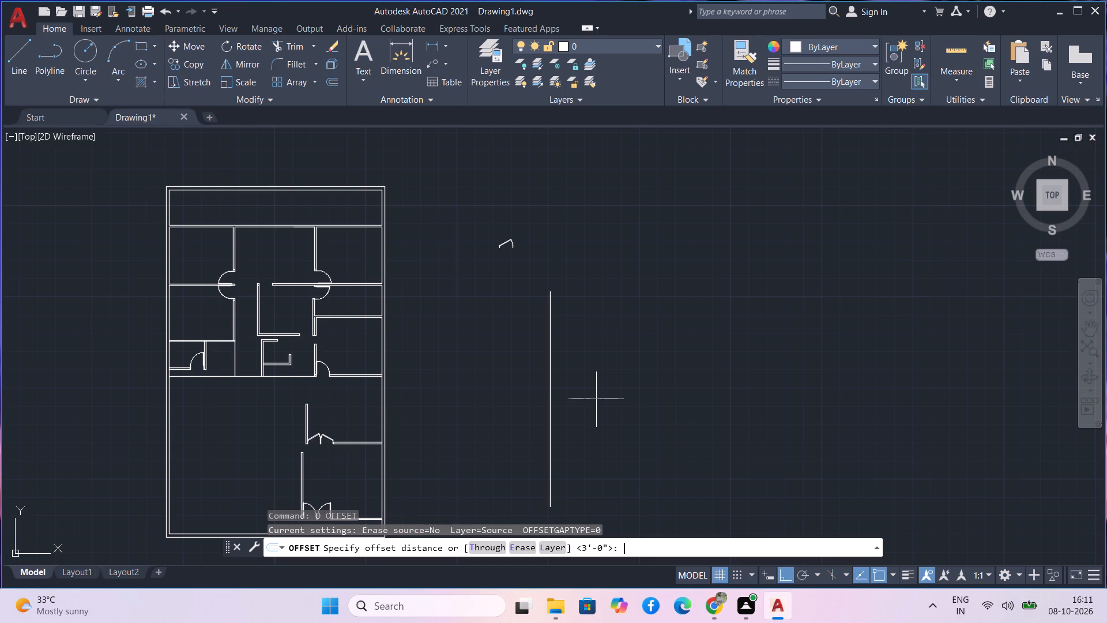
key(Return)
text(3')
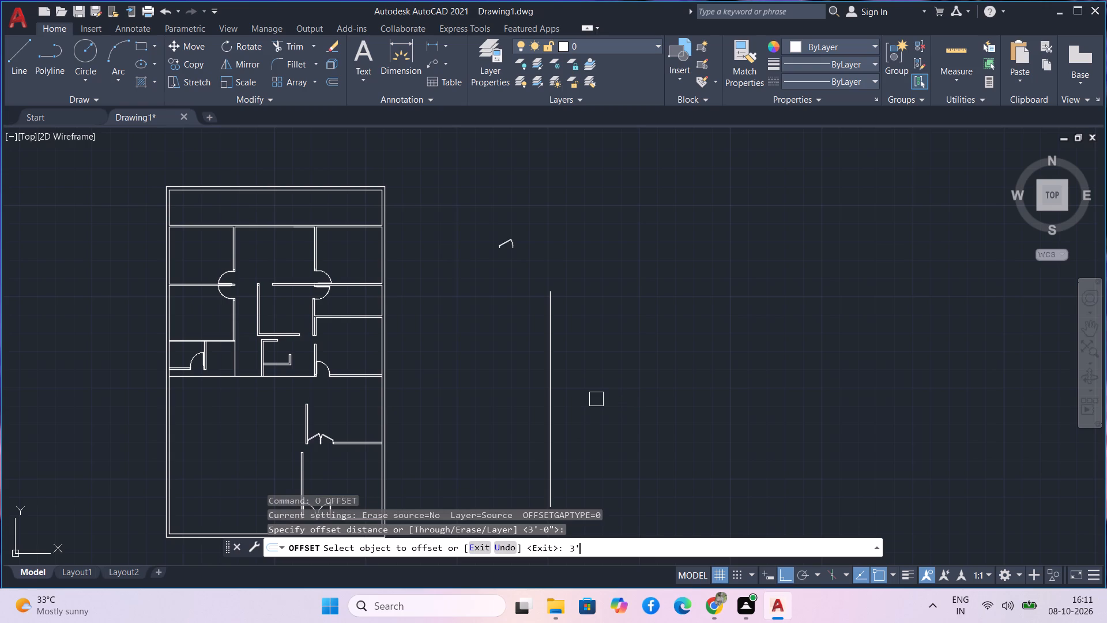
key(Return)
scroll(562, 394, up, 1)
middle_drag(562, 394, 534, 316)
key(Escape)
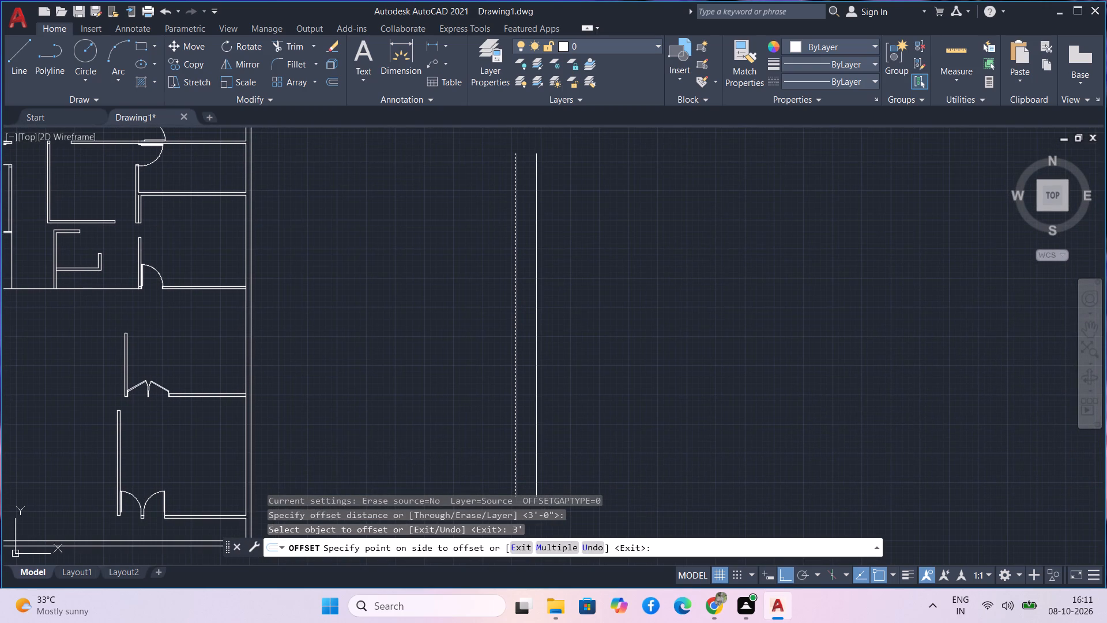
Offset the new vertical line beside the plan 3' east.
text(o 3')
key(Return)
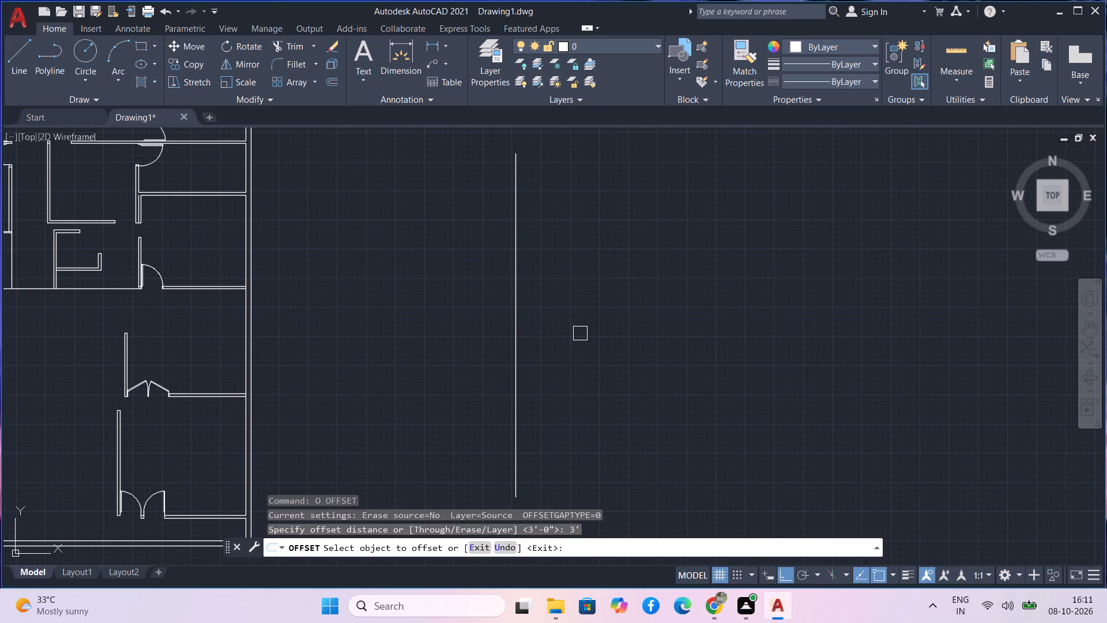
click(520, 342)
click(623, 343)
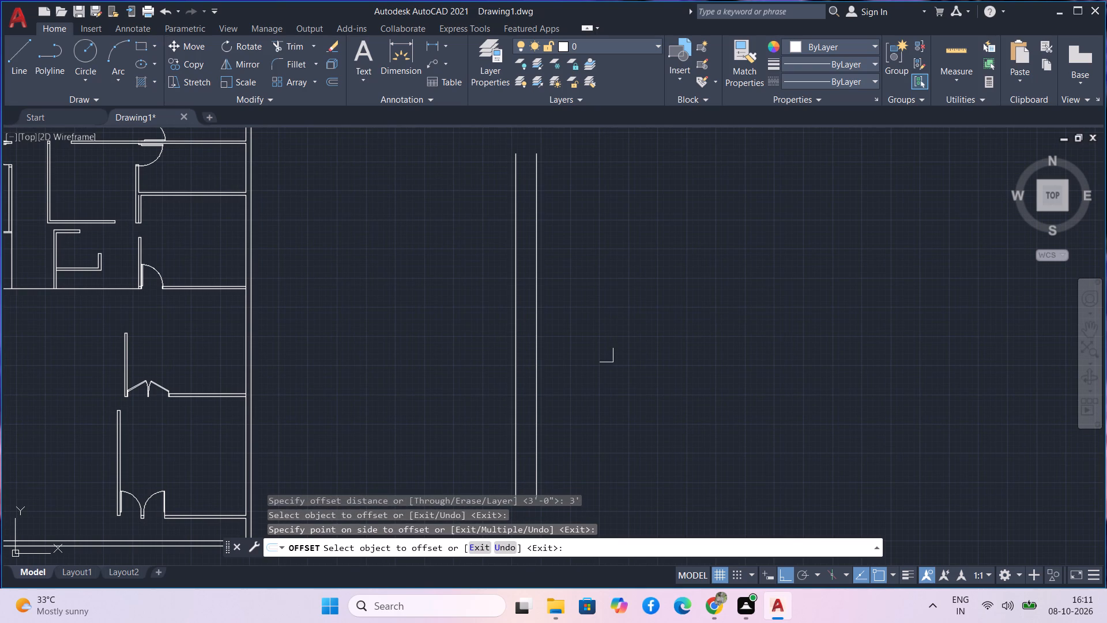
Measure the spacing between the two vertical lines beside the plan with the quick measuring tool.
scroll(536, 408, up, 3)
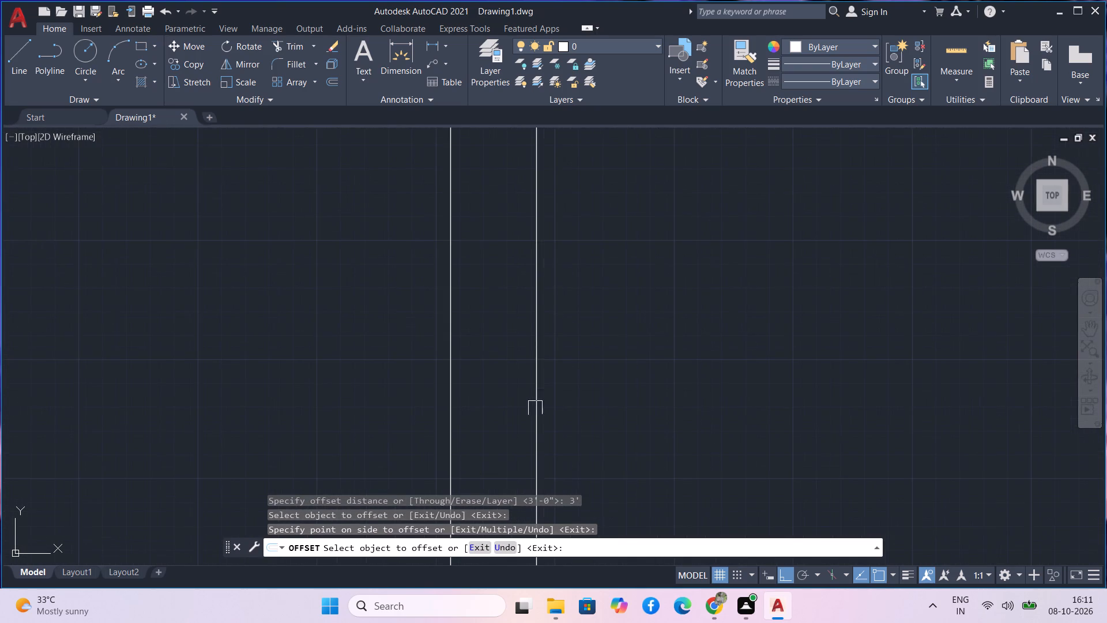
scroll(539, 407, down, 2)
middle_click(539, 407)
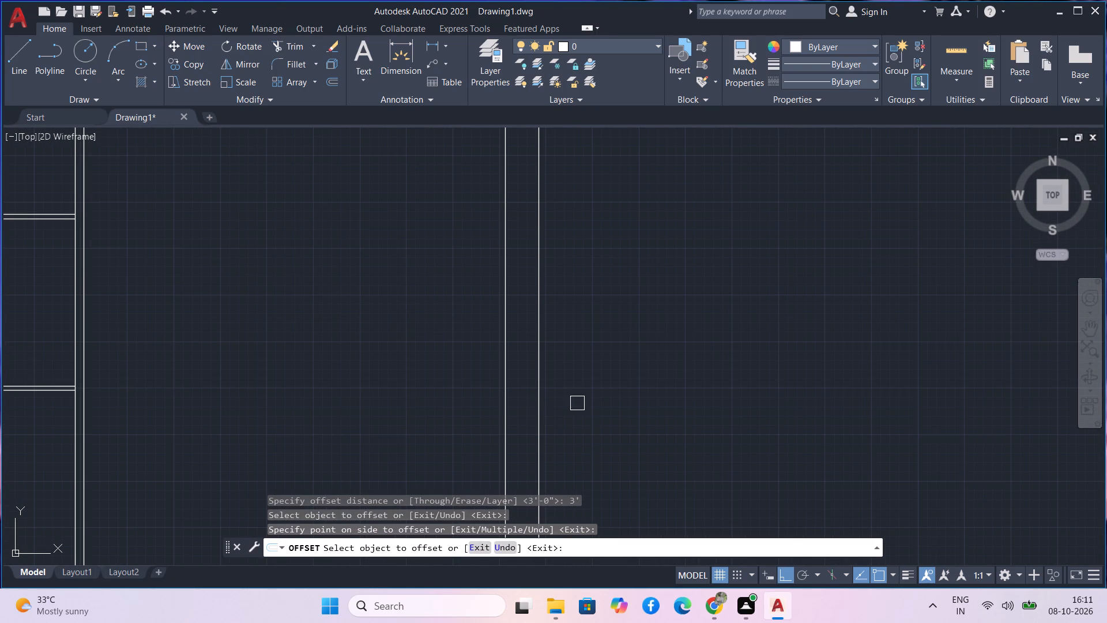
click(956, 57)
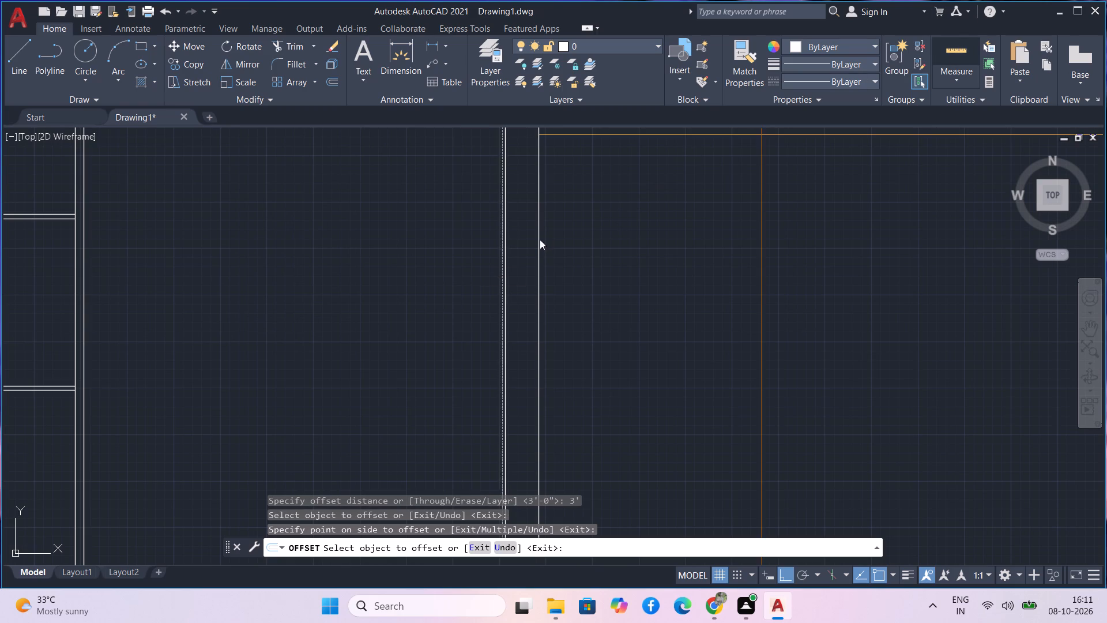
scroll(534, 247, down, 1)
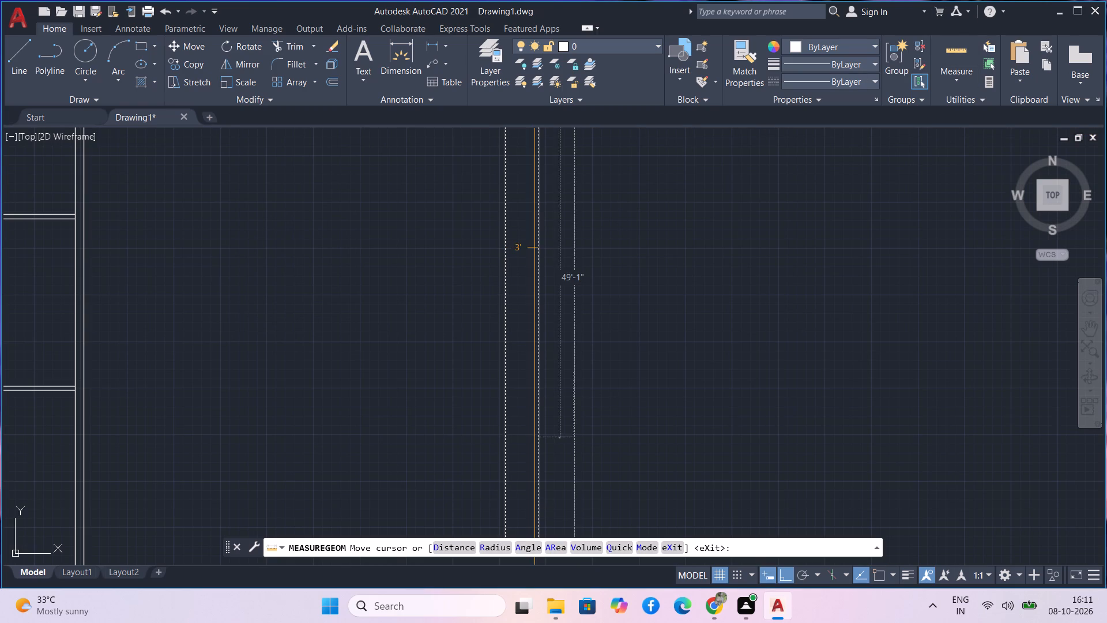
key(Escape)
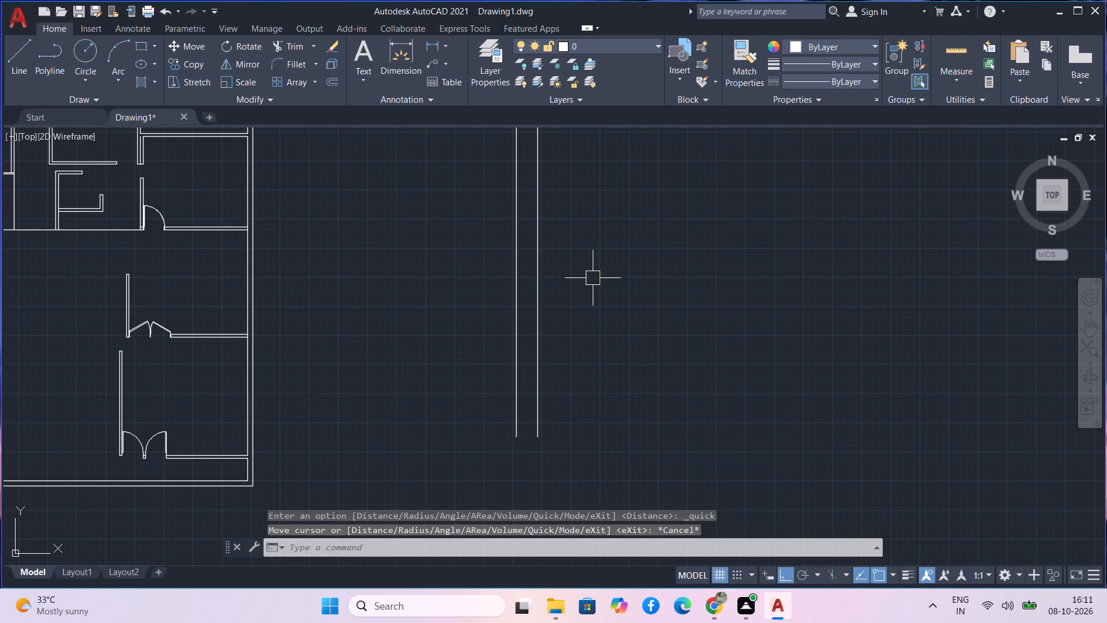
Offset the eastern vertical line another 3' east, making three parallel lines.
scroll(593, 278, down, 1)
middle_drag(593, 278, 597, 302)
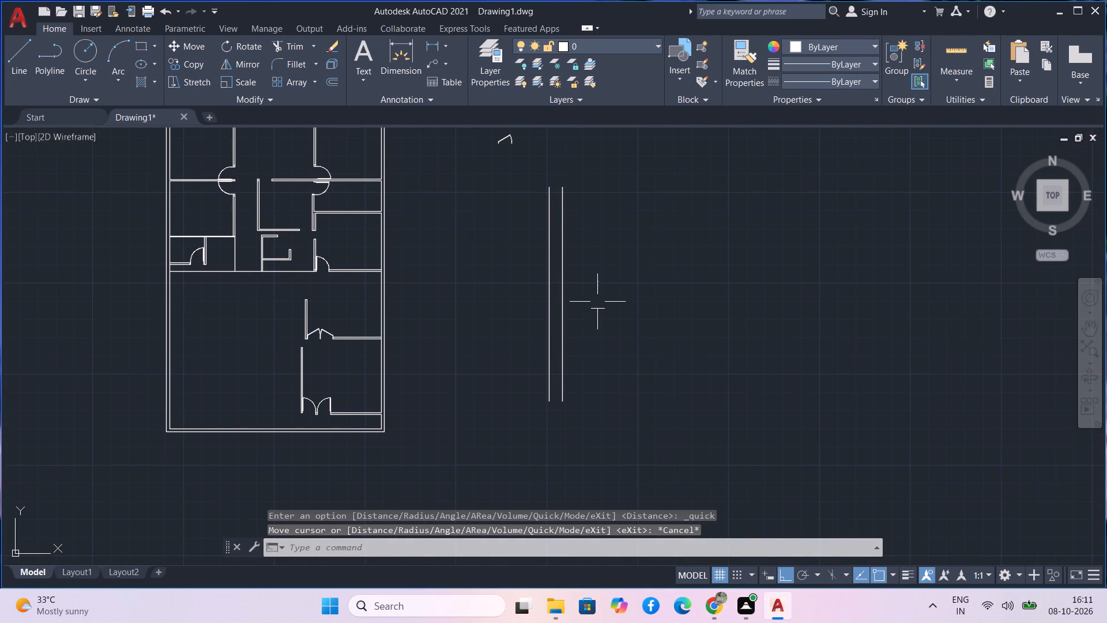
text(o)
key(space)
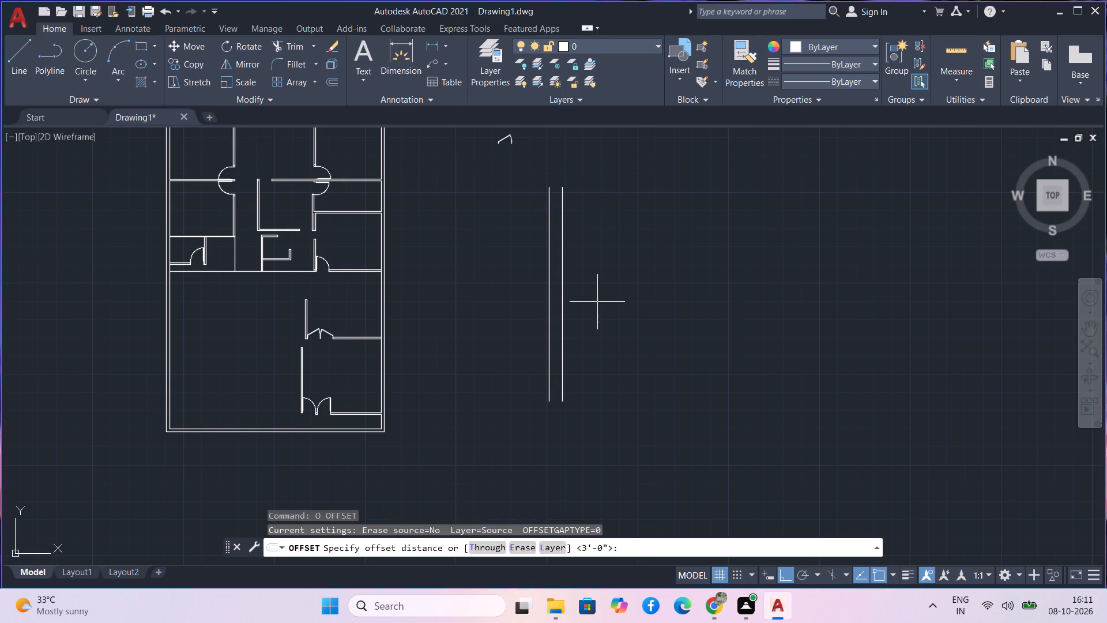
text(3')
key(Return)
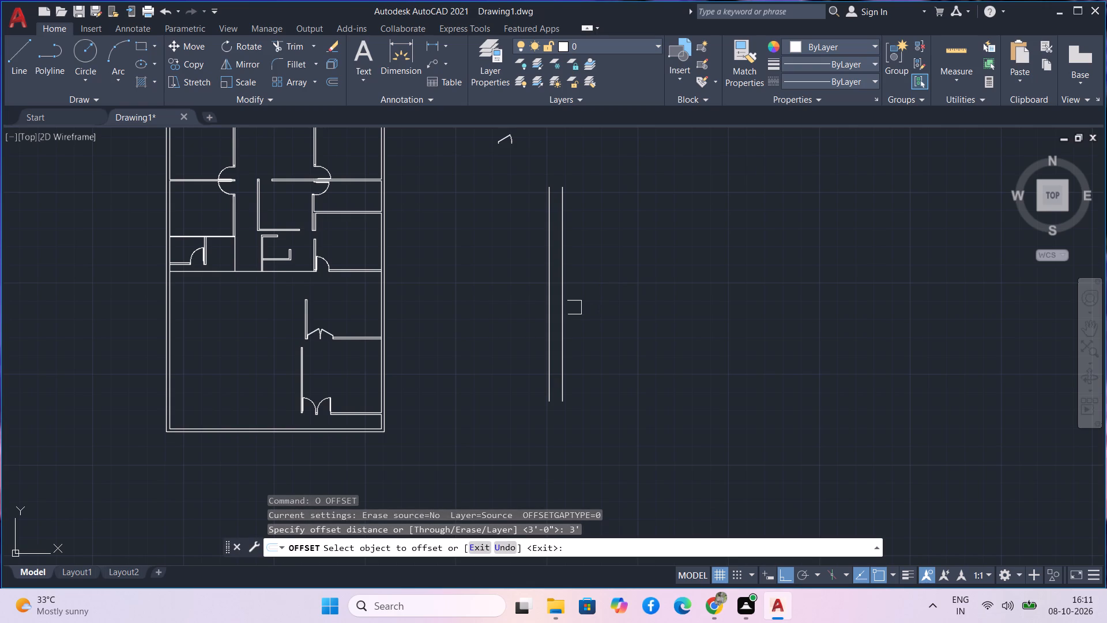
click(567, 310)
click(594, 310)
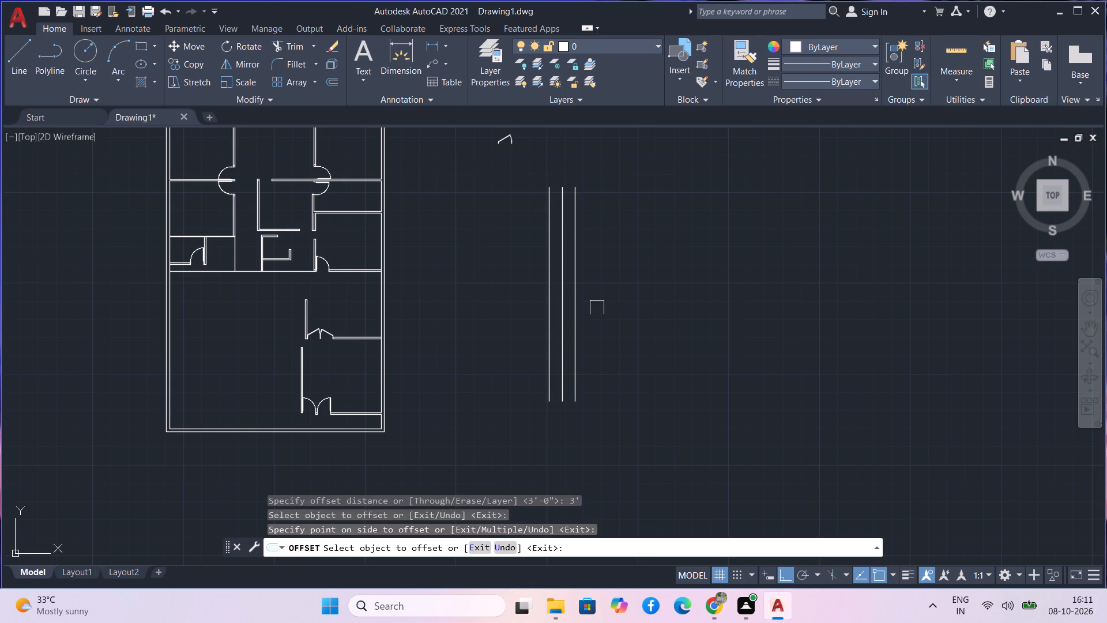
key(Escape)
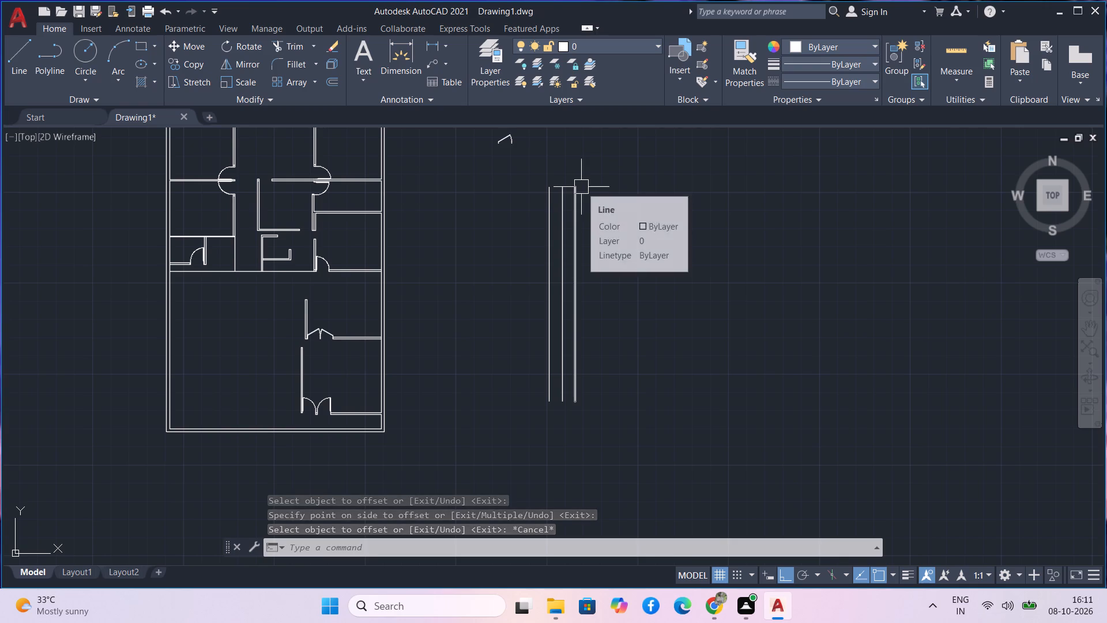
Draw a horizontal line joining the north ends of the three vertical lines, from the easternmost to the westernmost.
text(l)
key(space)
scroll(581, 190, up, 3)
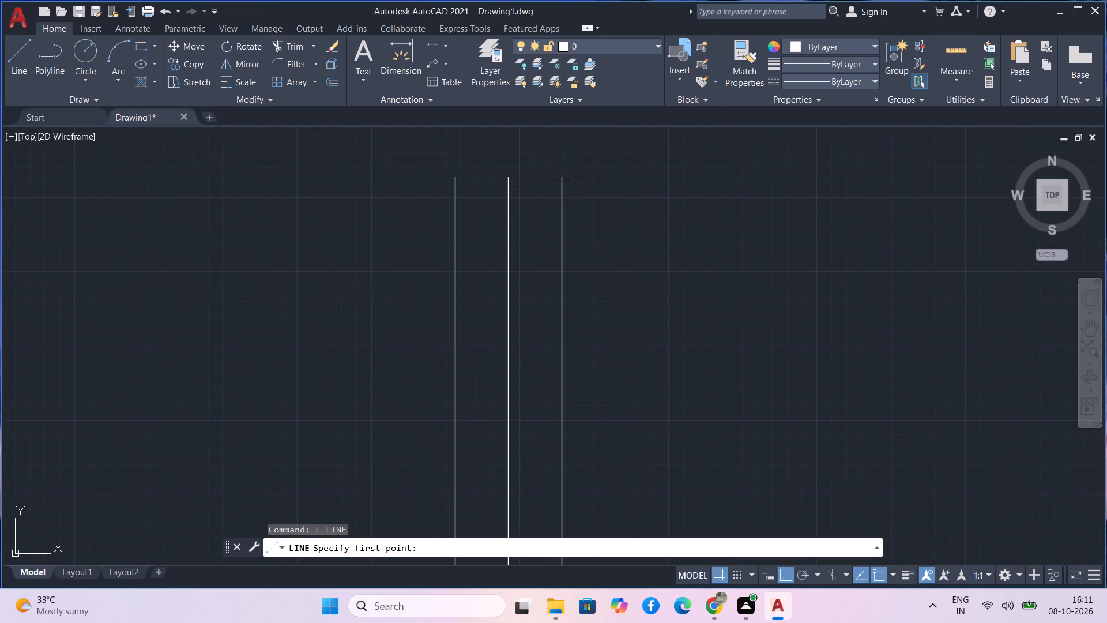
click(559, 179)
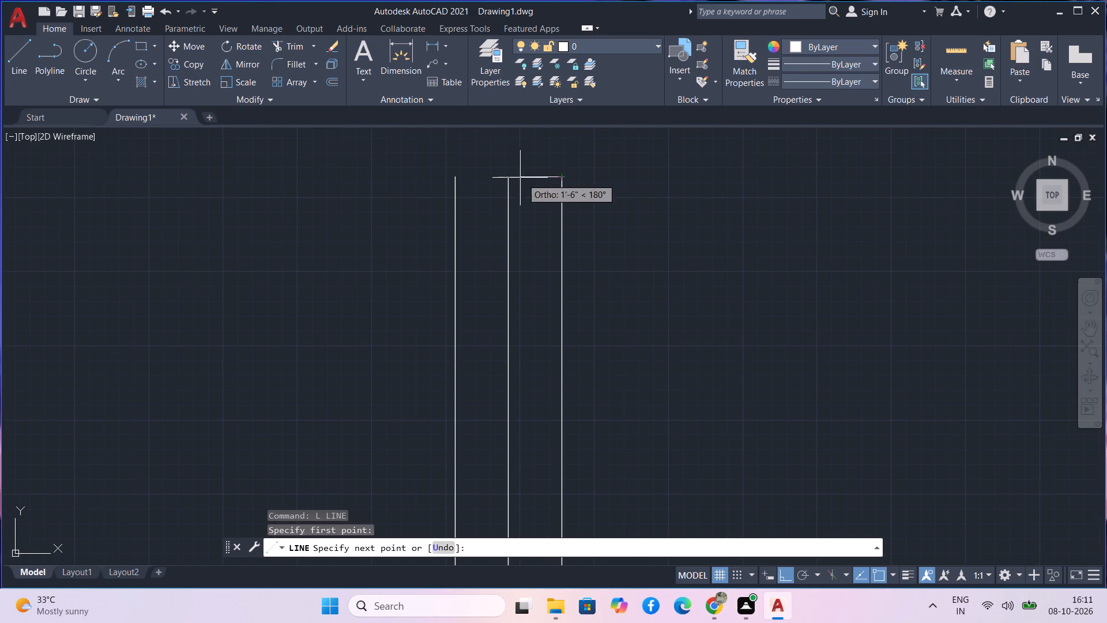
click(448, 183)
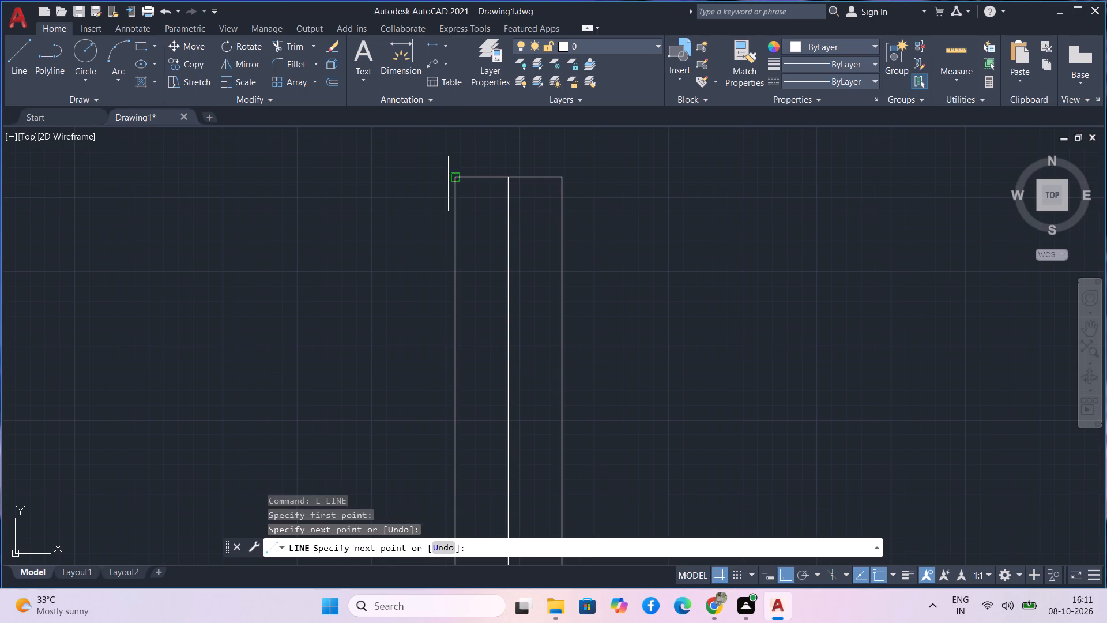
key(Escape)
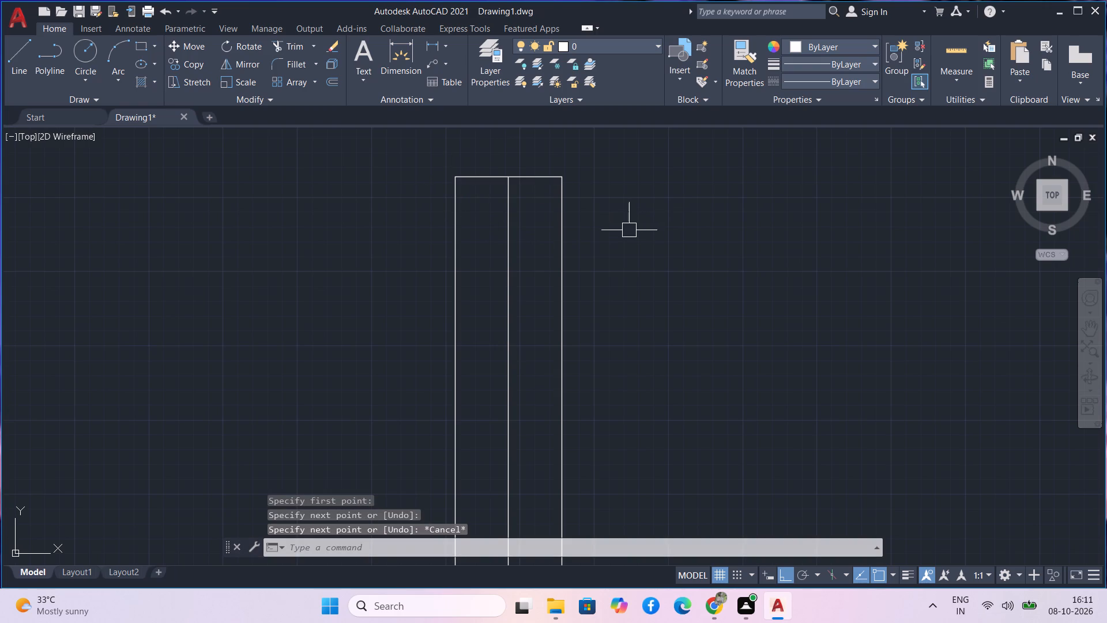
Offset the horizontal line across the north ends 3' south.
middle_drag(628, 231, 627, 194)
middle_drag(628, 196, 649, 226)
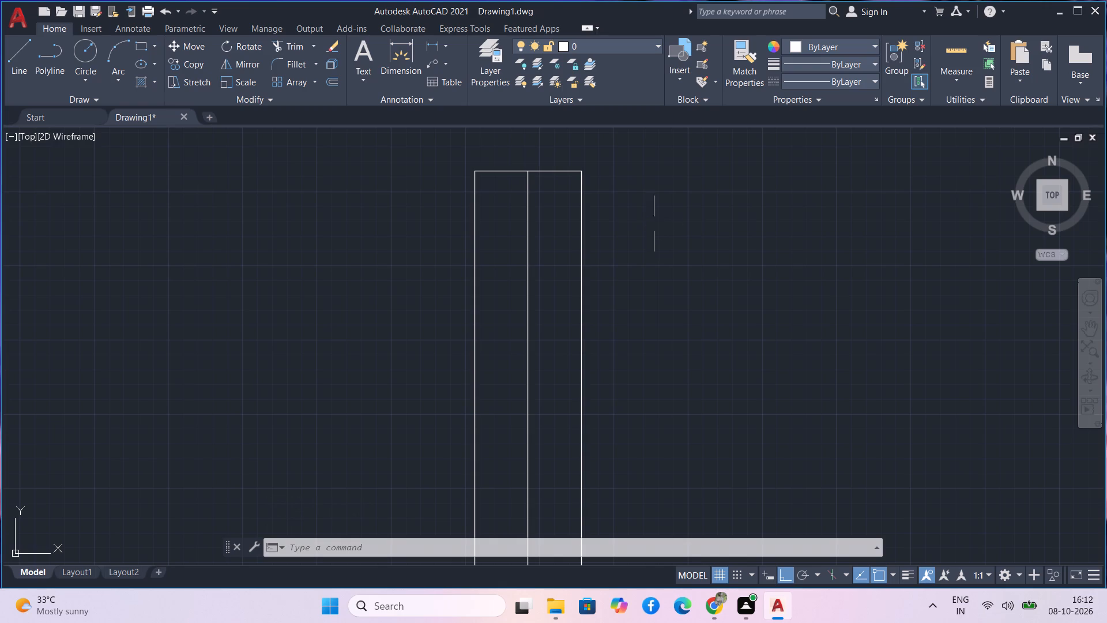
text(o)
key(space)
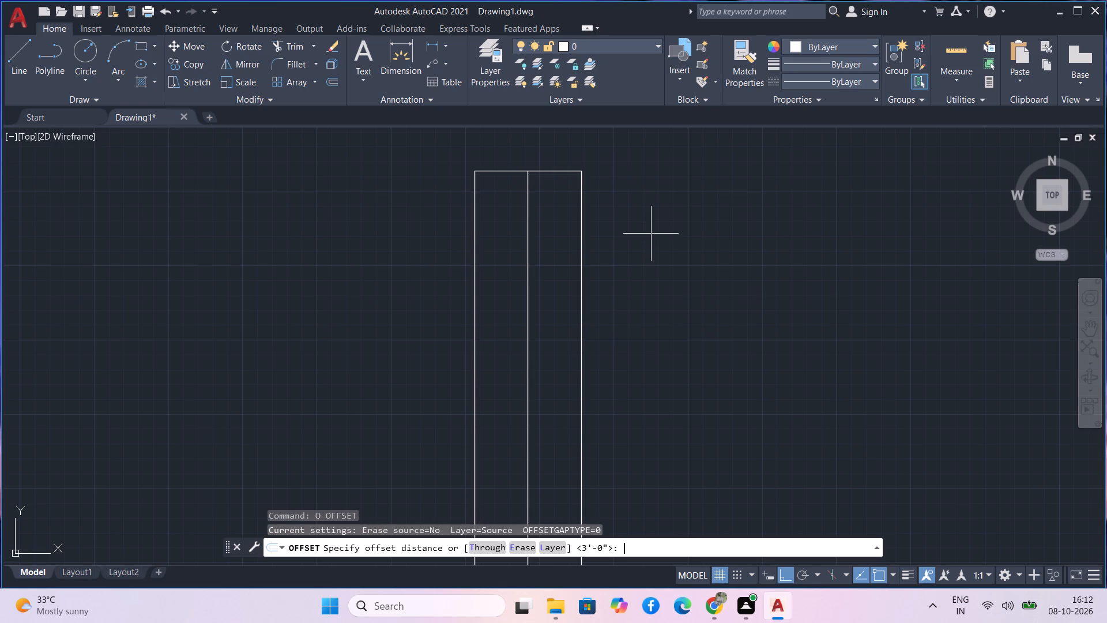
text(3')
key(Return)
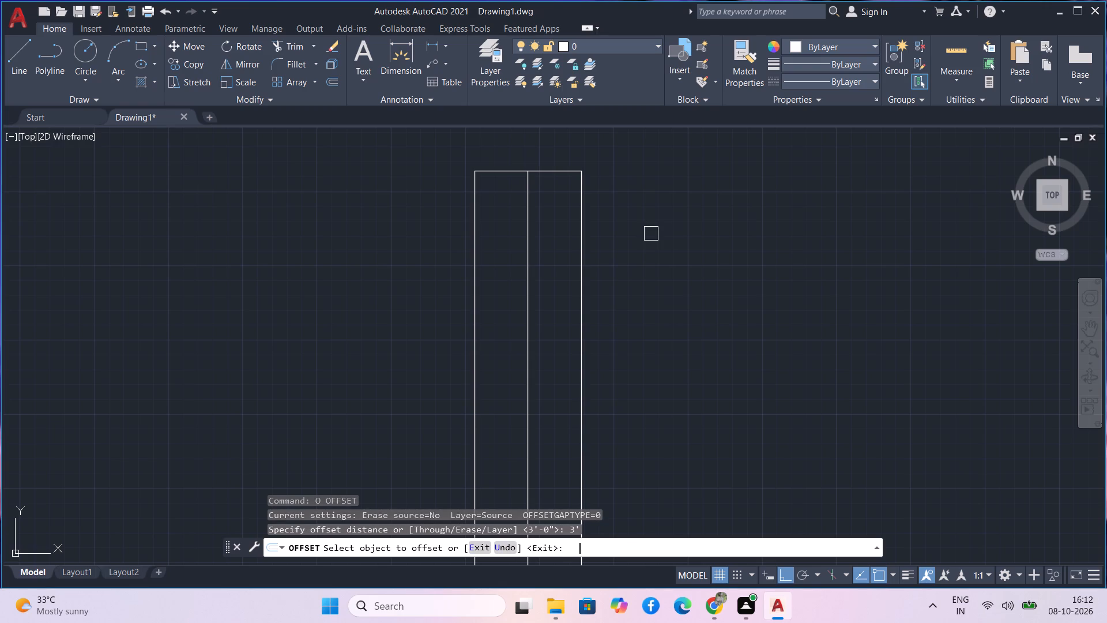
click(515, 174)
click(510, 195)
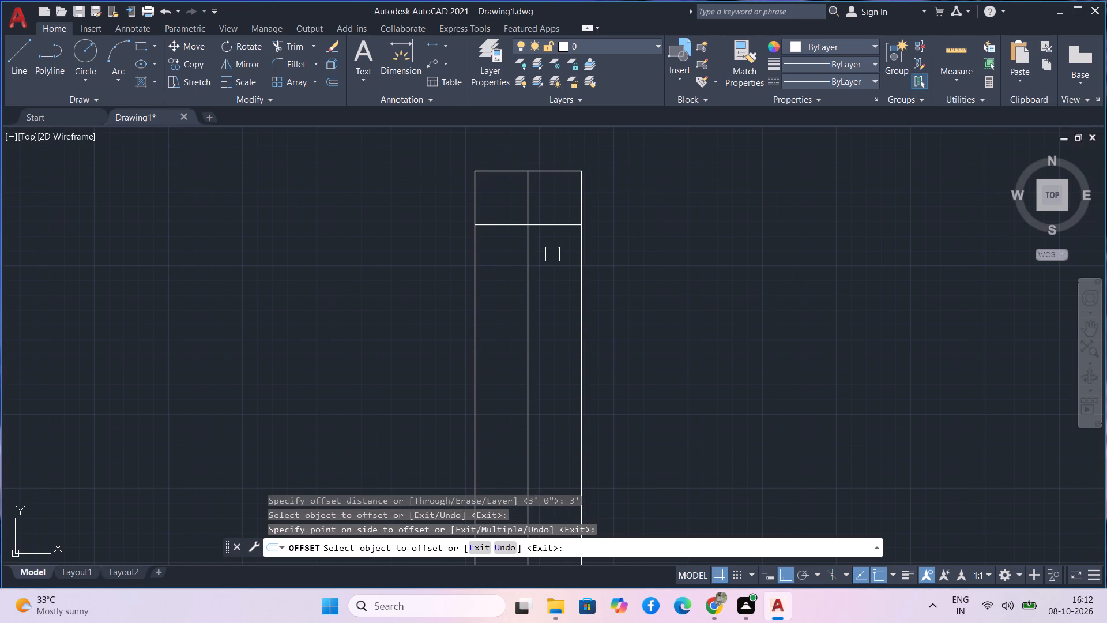
key(Escape)
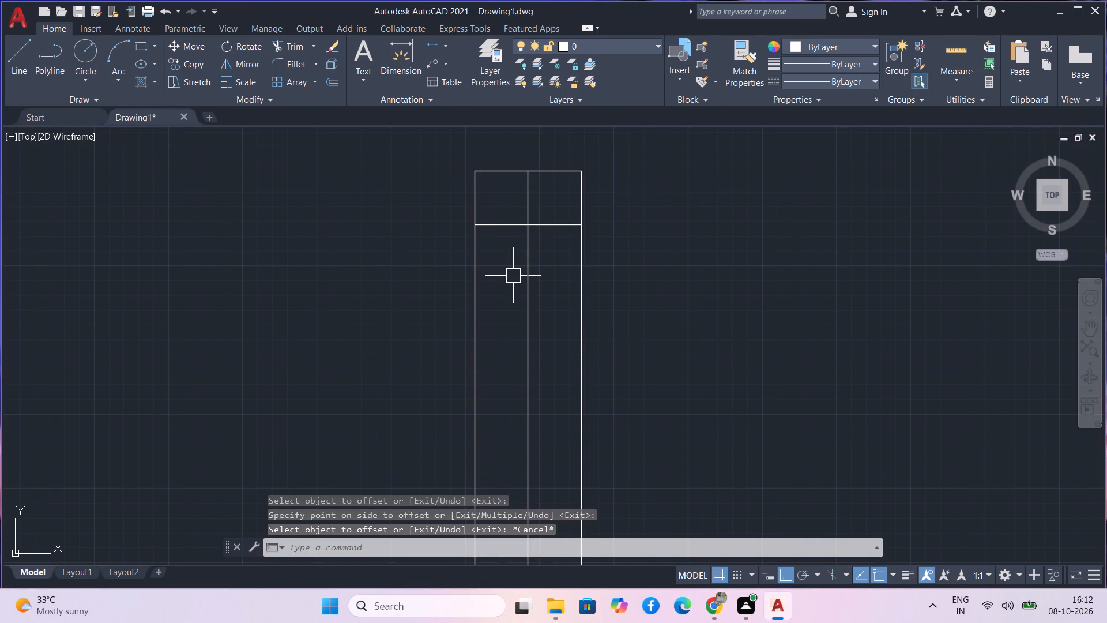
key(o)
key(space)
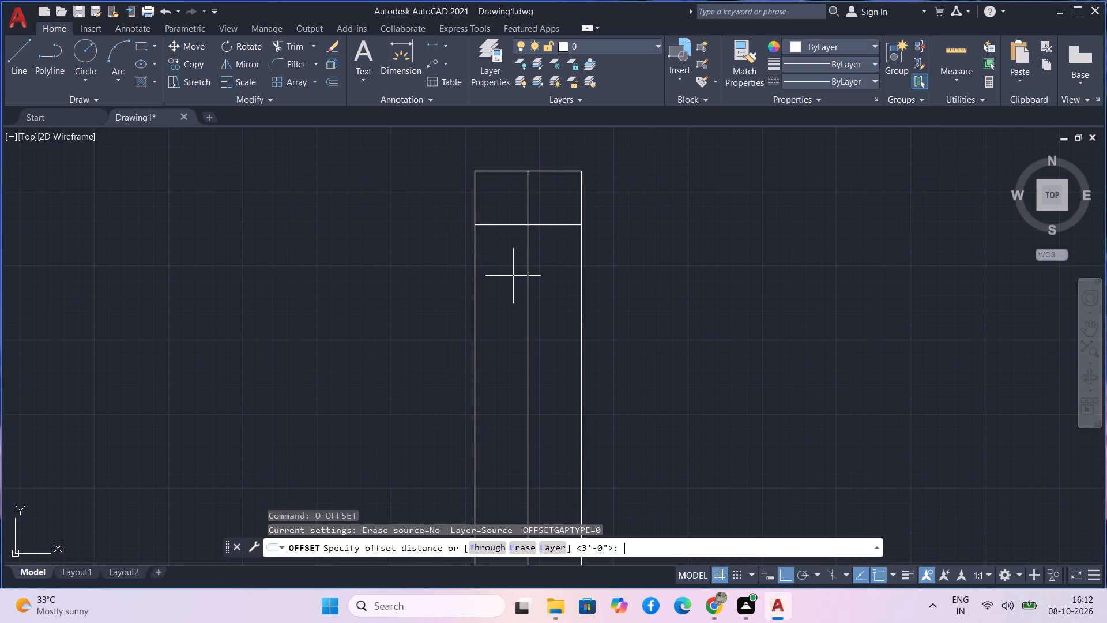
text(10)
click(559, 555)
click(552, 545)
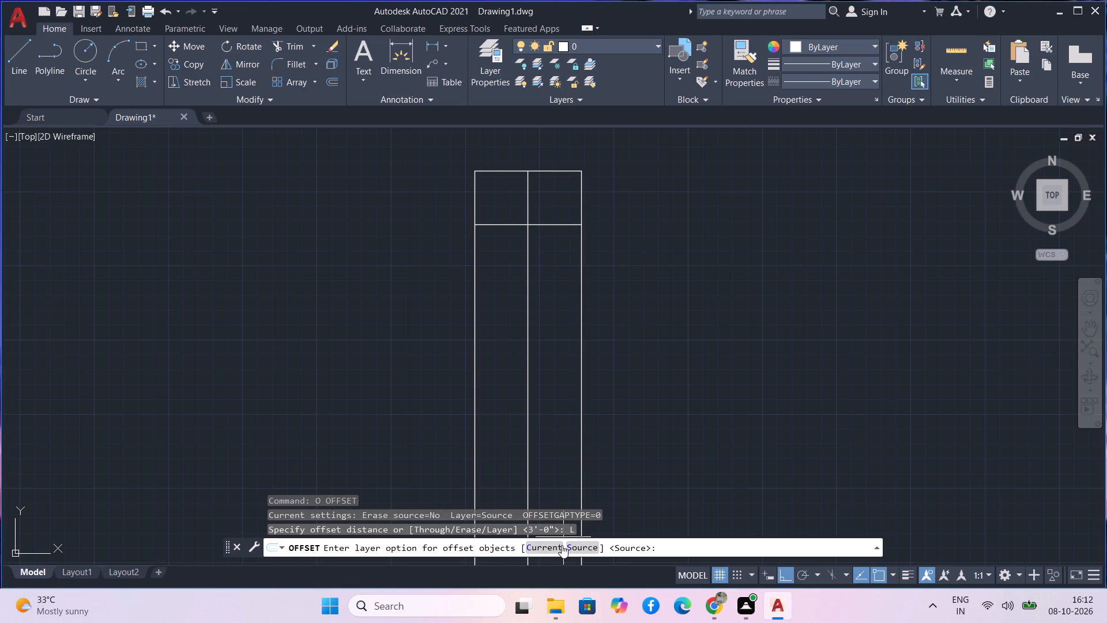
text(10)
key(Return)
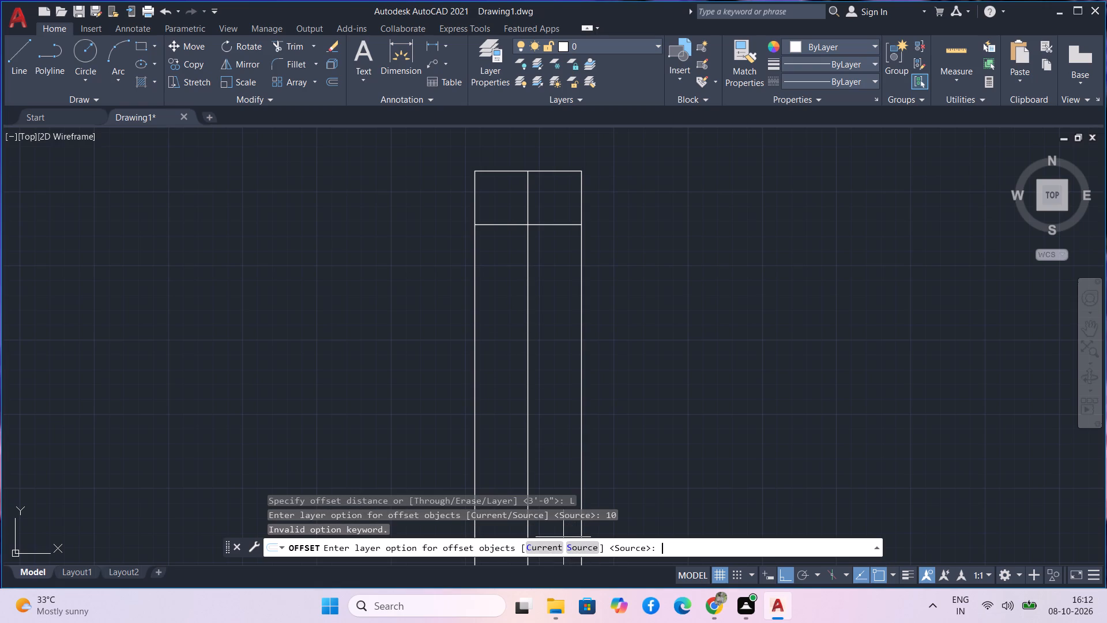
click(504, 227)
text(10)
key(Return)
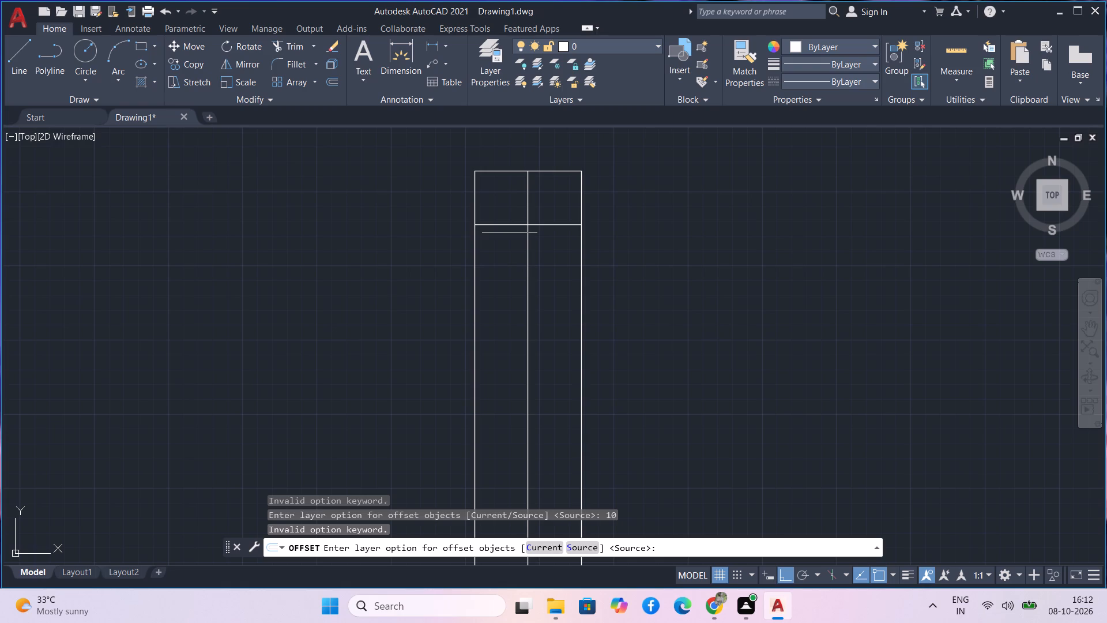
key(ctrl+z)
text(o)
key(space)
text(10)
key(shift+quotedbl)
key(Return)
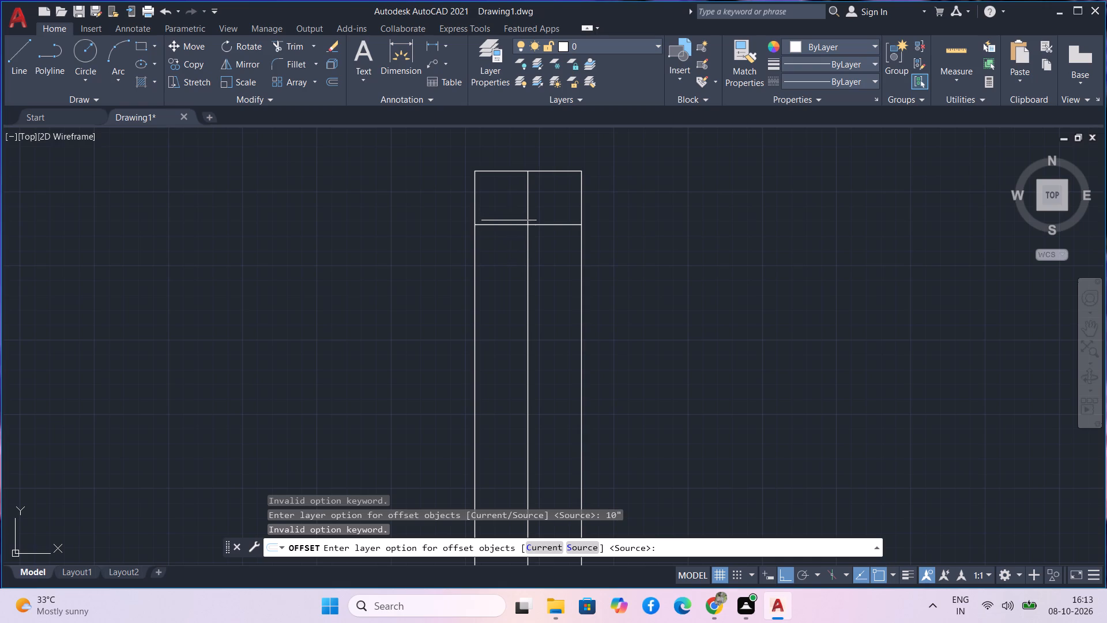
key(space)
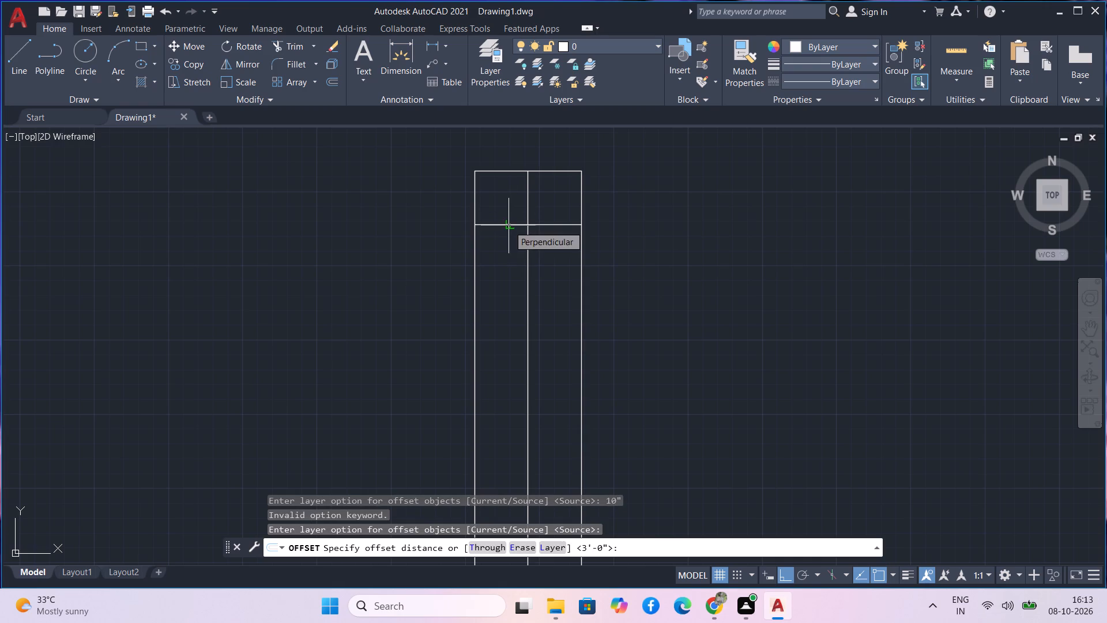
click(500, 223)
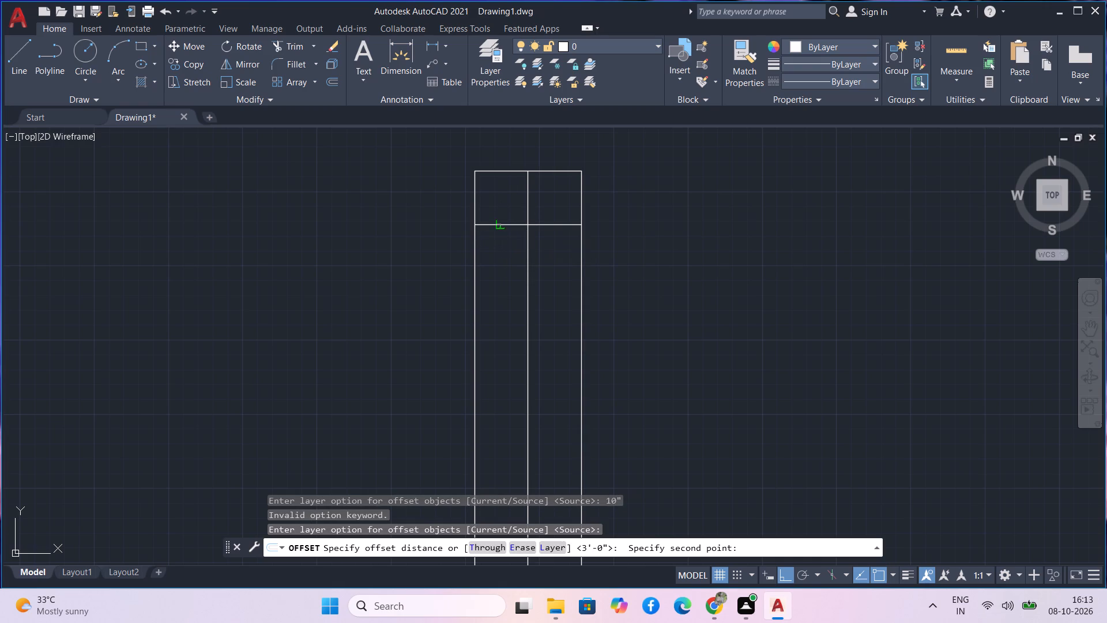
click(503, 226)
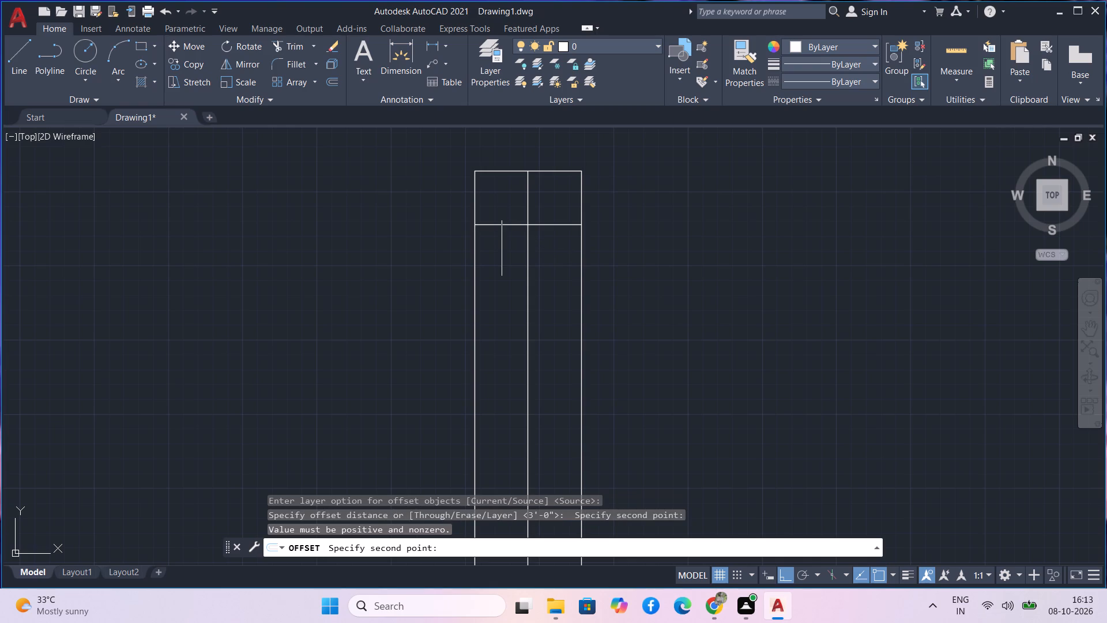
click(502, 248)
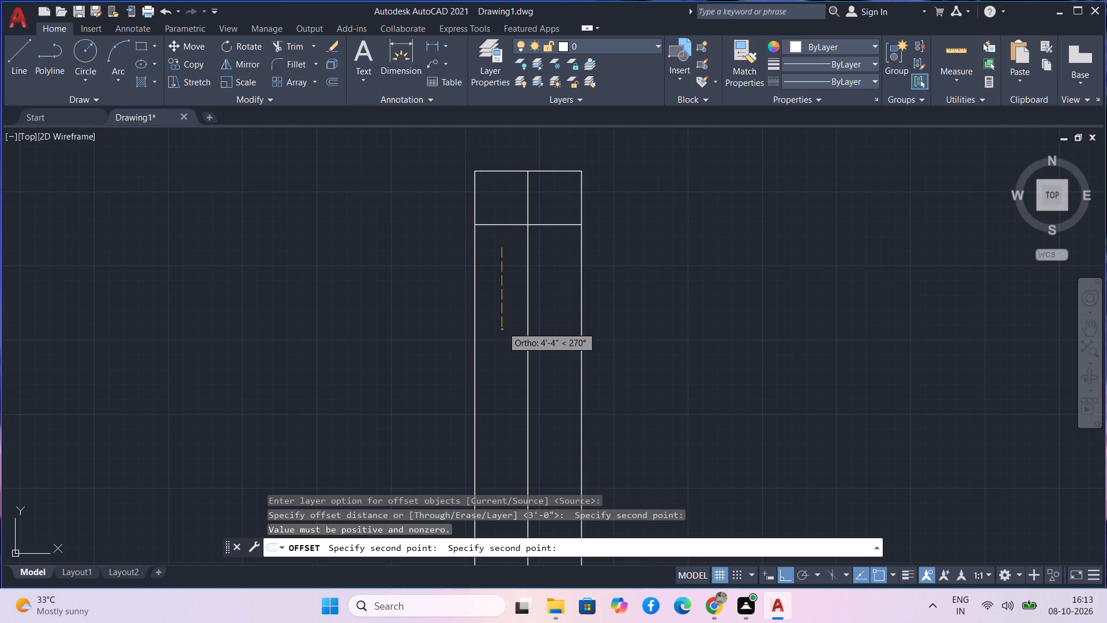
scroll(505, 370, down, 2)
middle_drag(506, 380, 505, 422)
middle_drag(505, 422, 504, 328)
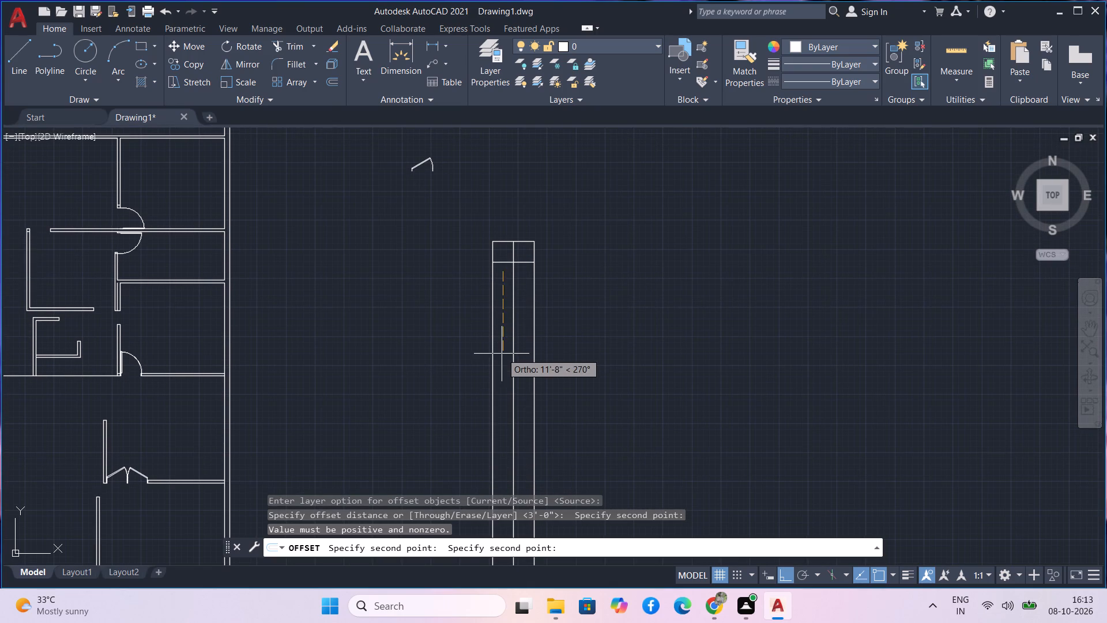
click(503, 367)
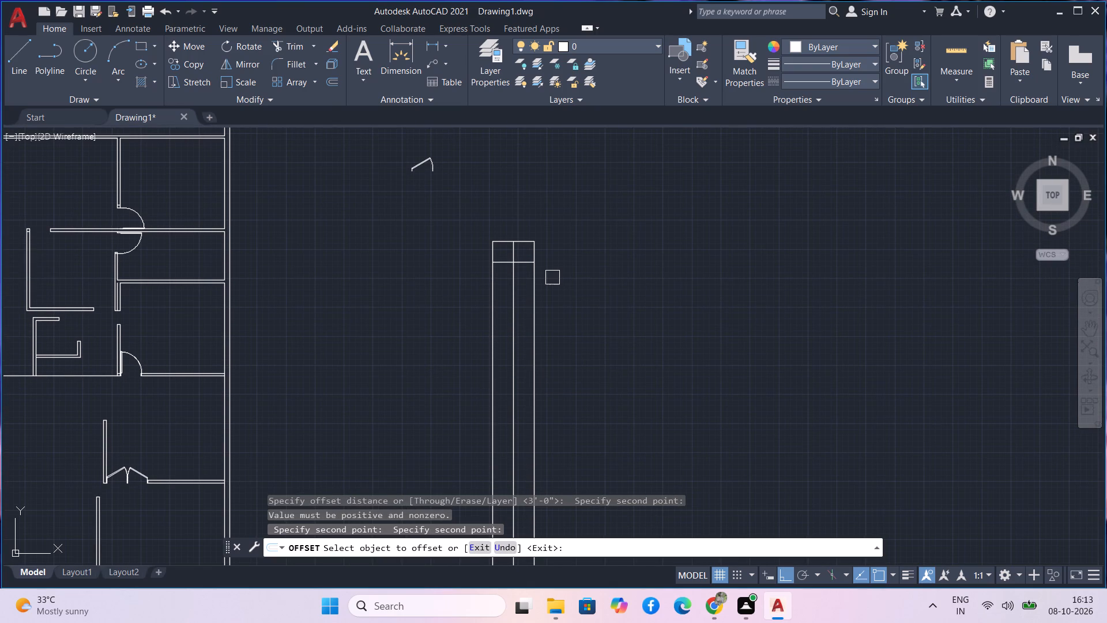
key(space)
Offset the horizontal line 3' below the north edge 10" south repeatedly with the Multiple option, making nine tread lines.
scroll(496, 265, up, 2)
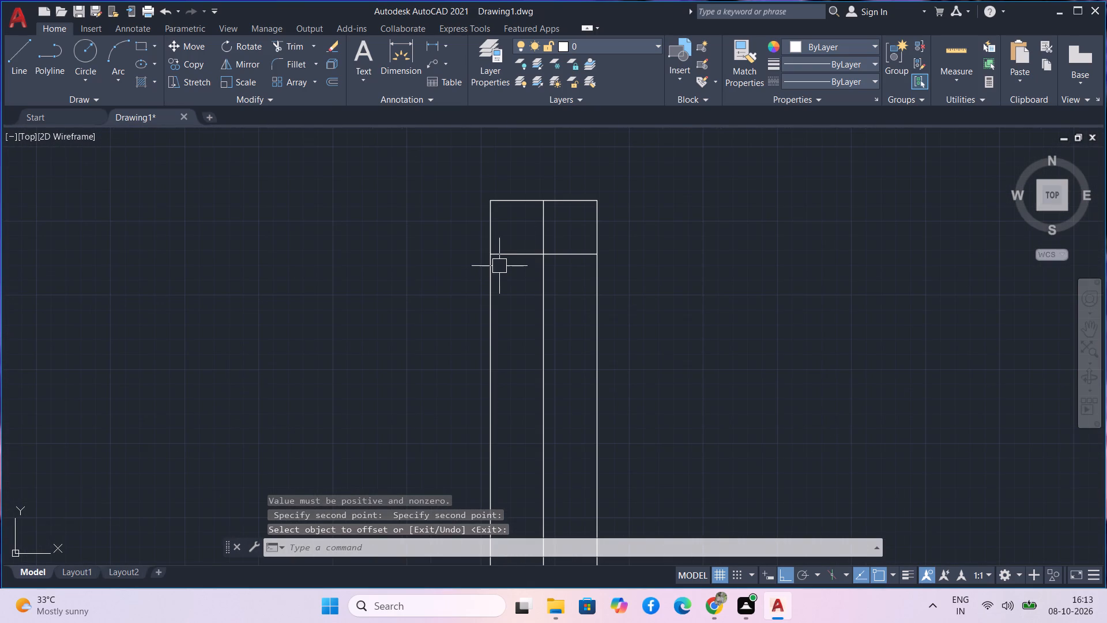
text(o)
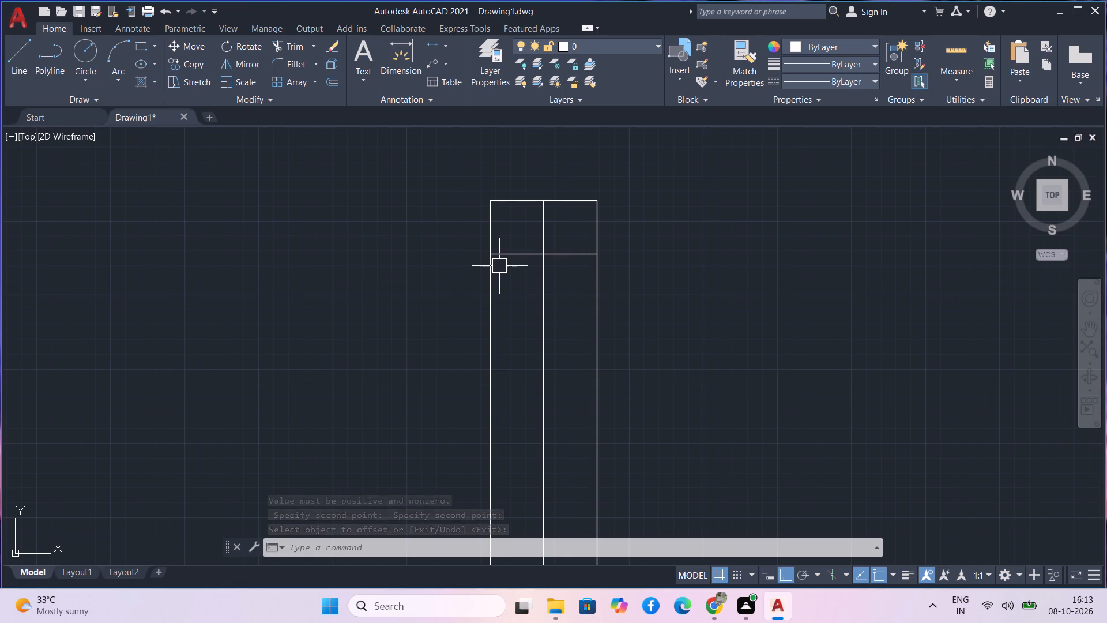
key(space)
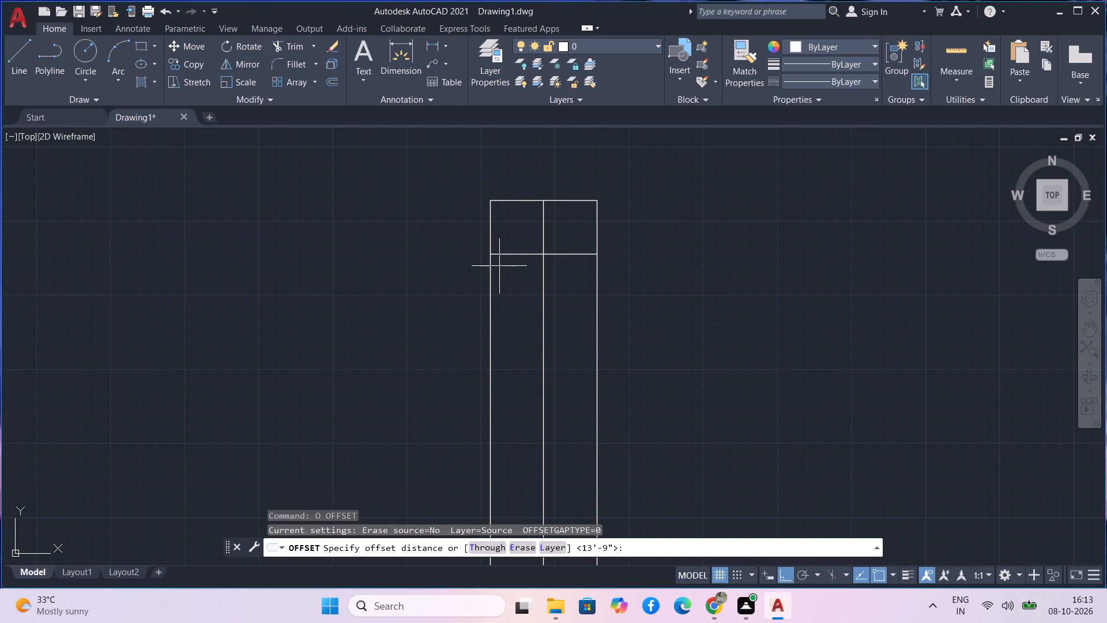
text(mu)
key(BackSpace)
key(BackSpace)
text(10)
key(apostrophe)
key(BackSpace)
key(shift+quotedbl)
key(Return)
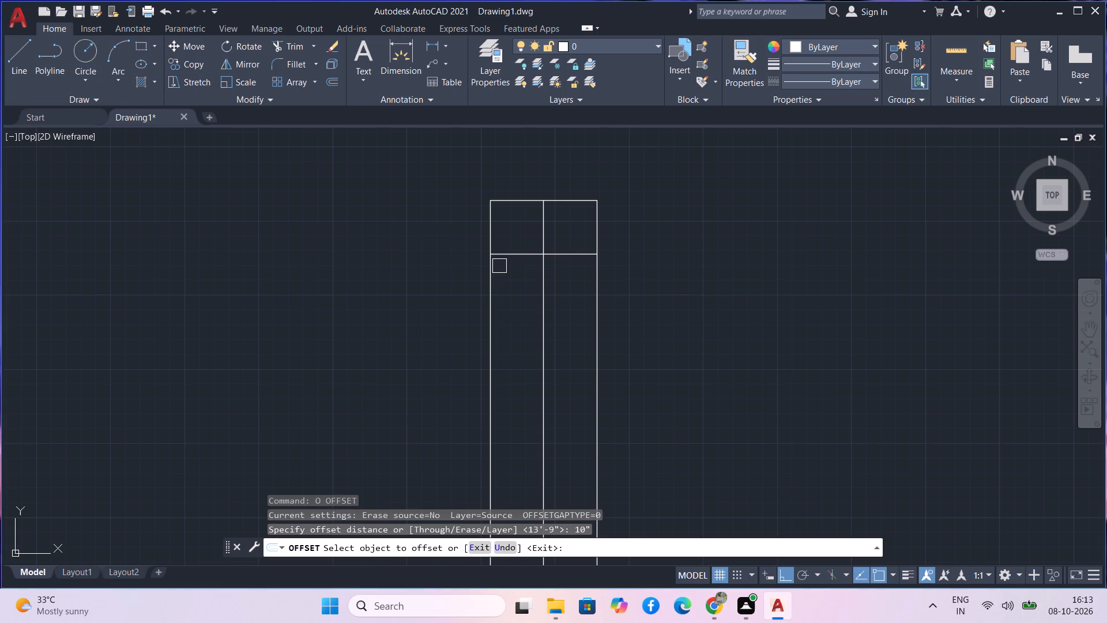
click(511, 256)
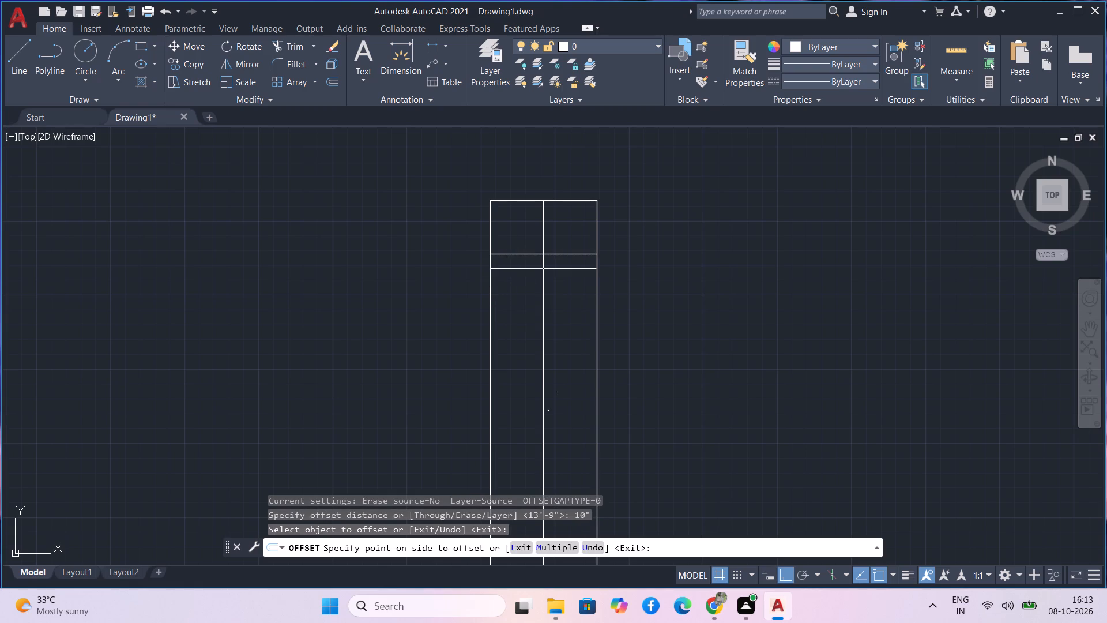
click(568, 547)
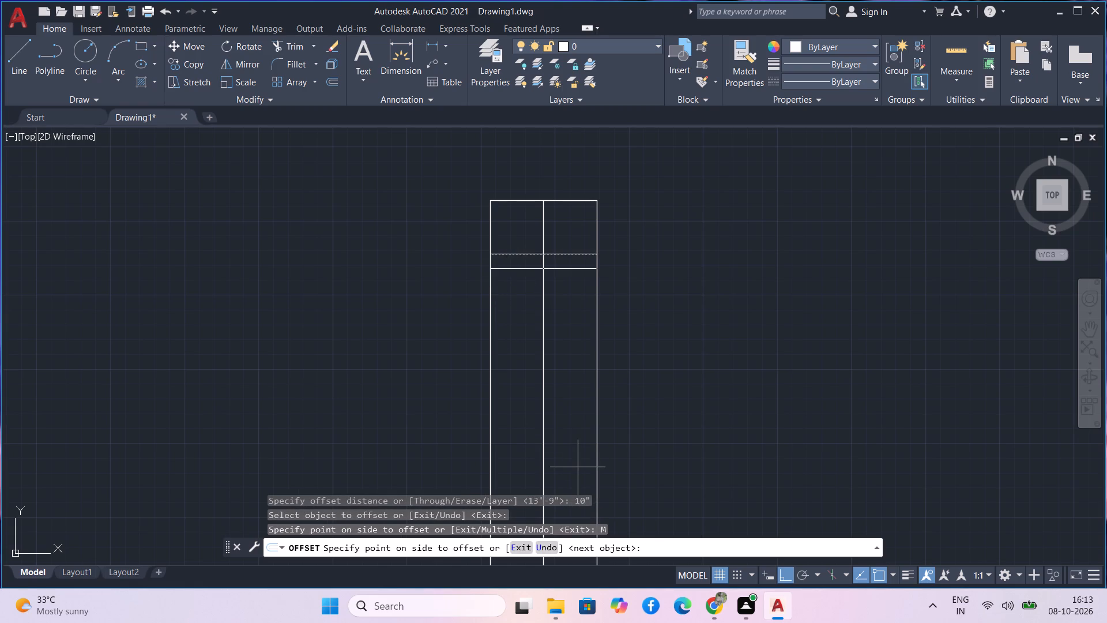
text(10)
key(Return)
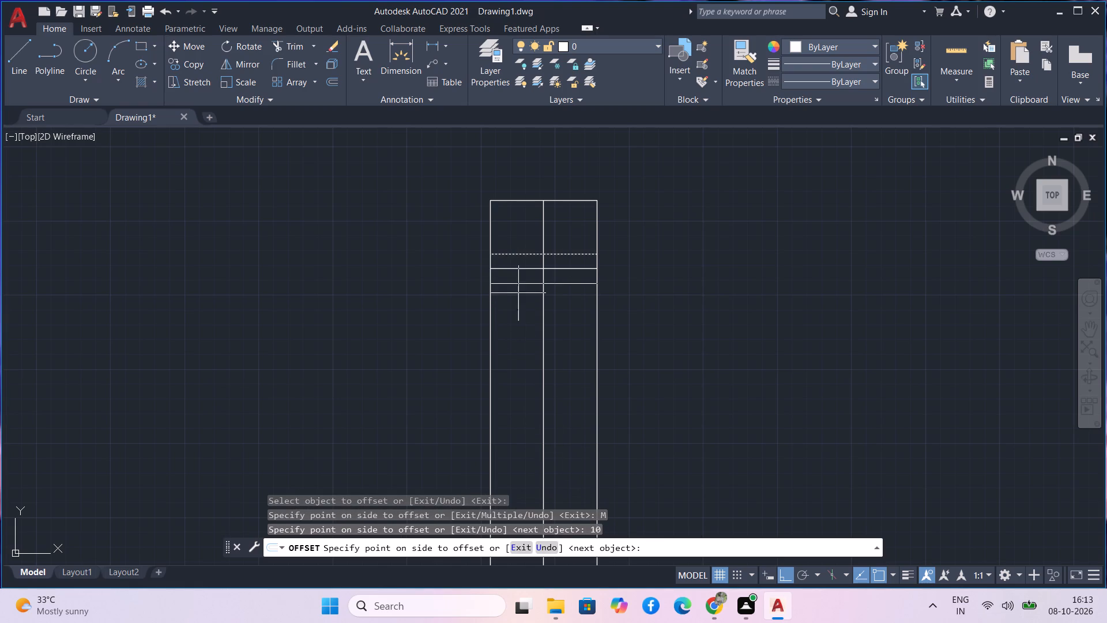
click(521, 301)
click(517, 337)
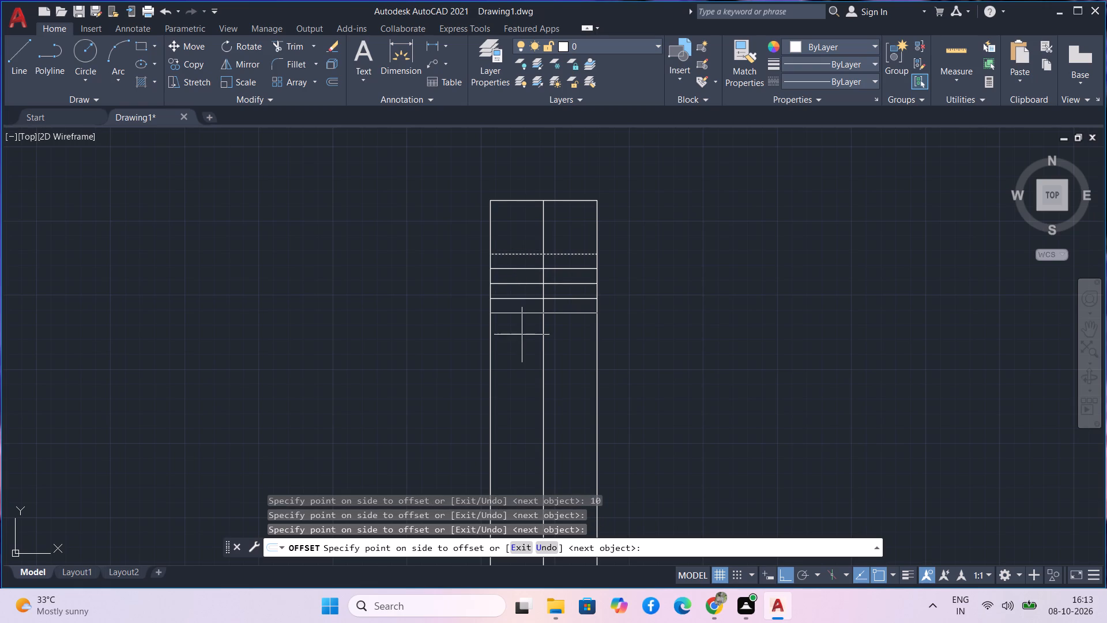
drag(522, 335, 522, 340)
click(522, 360)
click(521, 373)
click(519, 380)
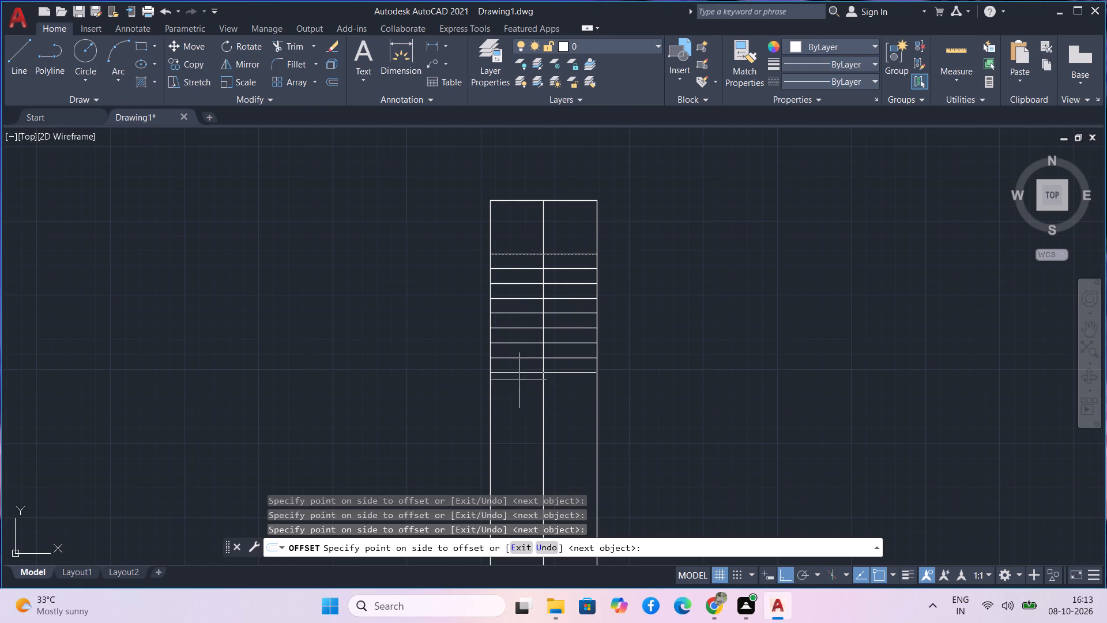
click(517, 396)
click(516, 410)
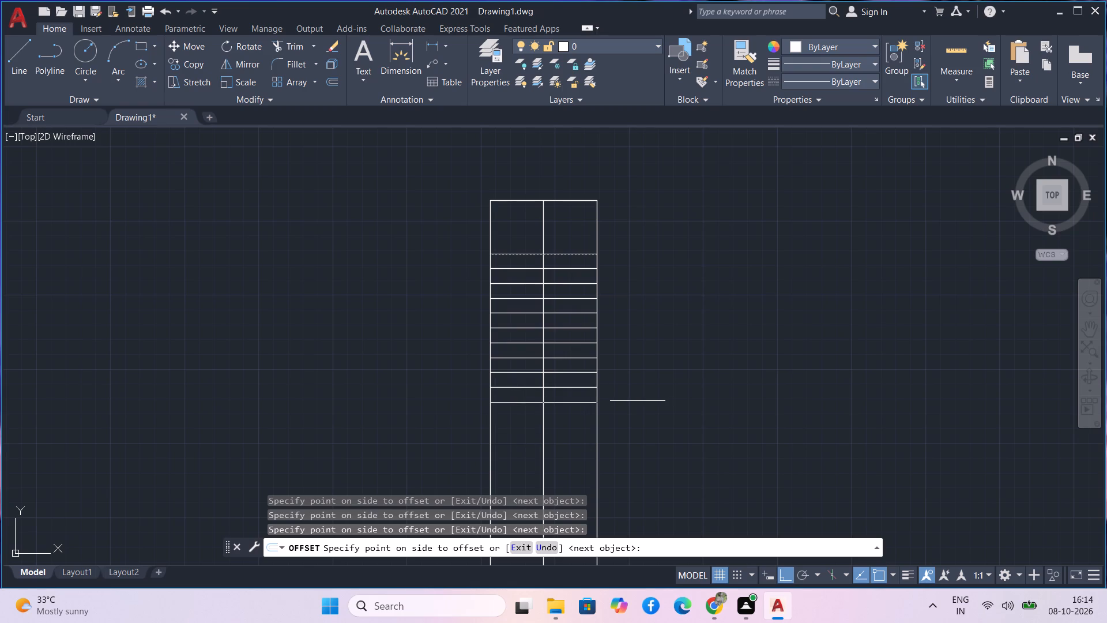
key(Escape)
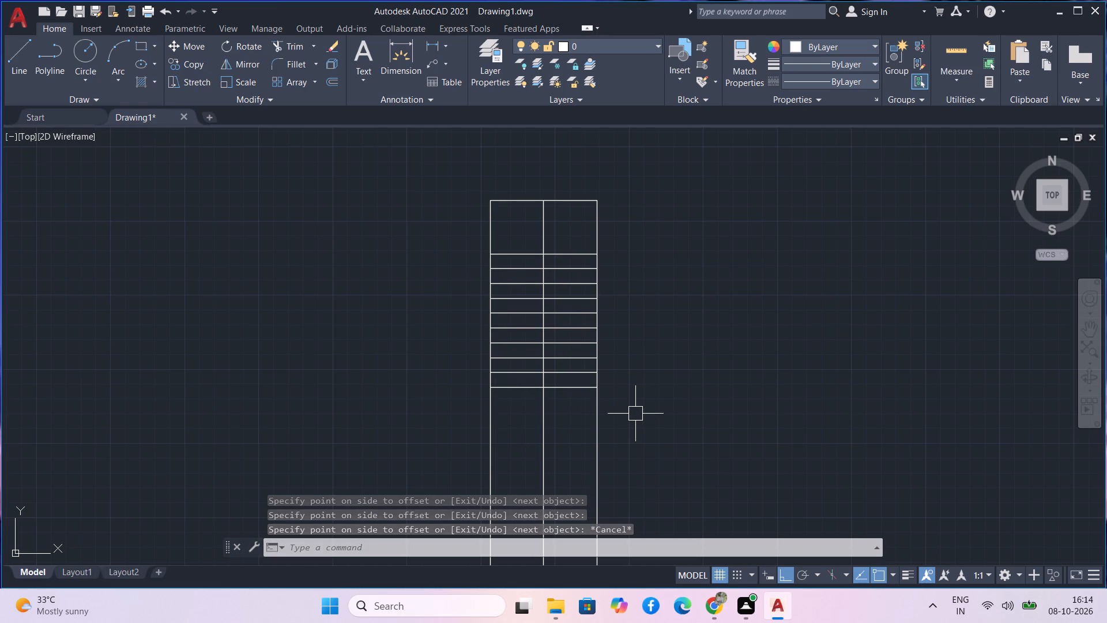
Trim the three vertical lines where they extend south of the last tread line.
text(tr)
key(space)
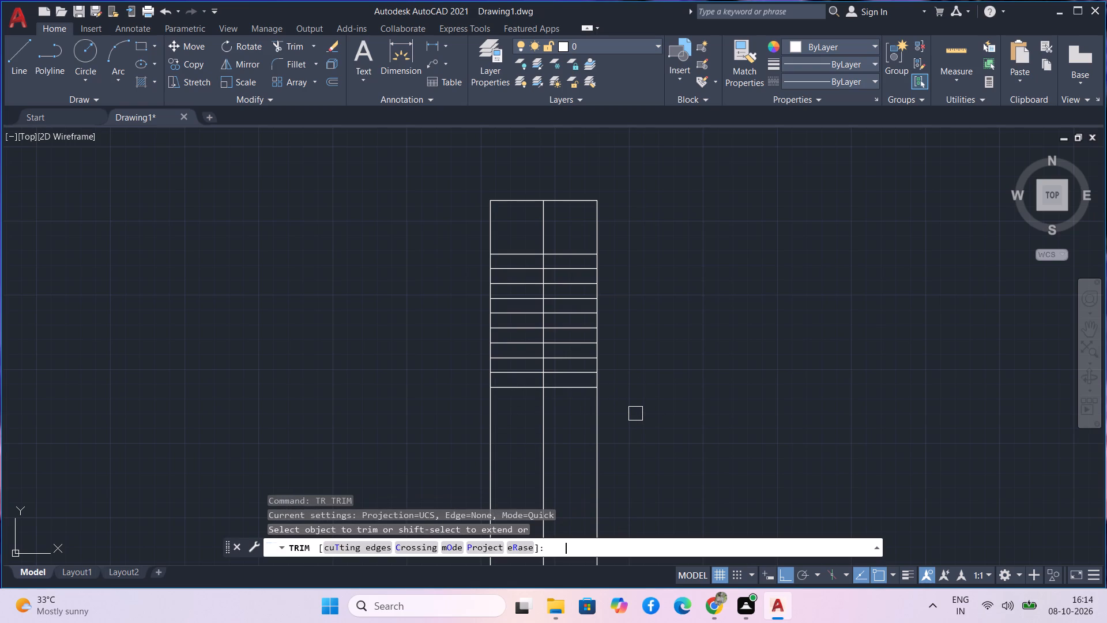
drag(658, 403, 469, 407)
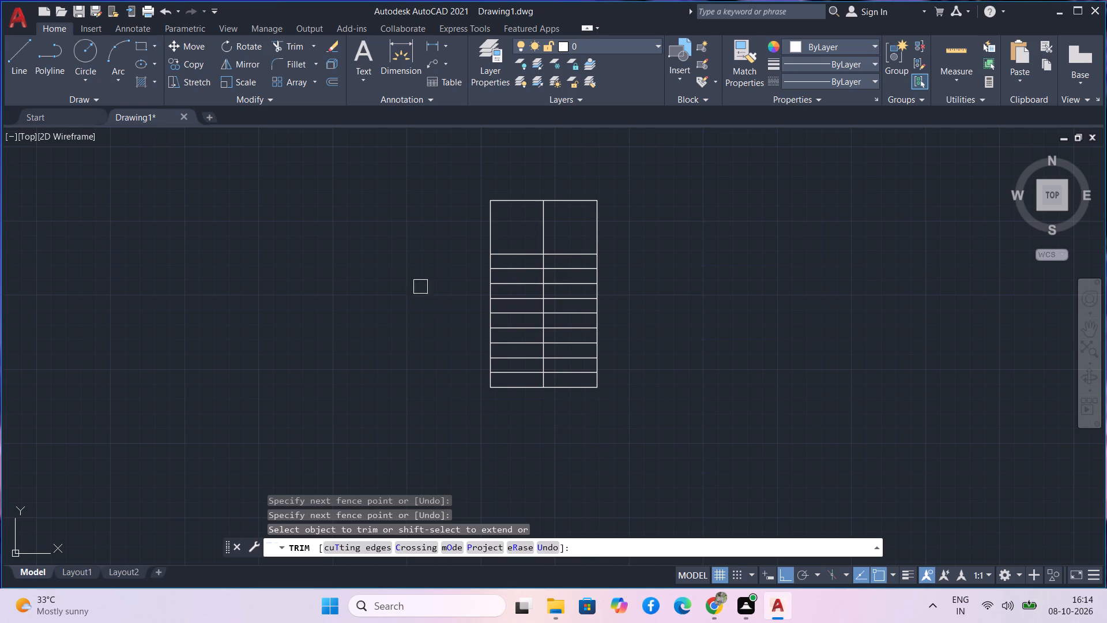
Draw a horizontal line about 10' long heading east from the staircase's northeast corner.
middle_drag(661, 266, 654, 247)
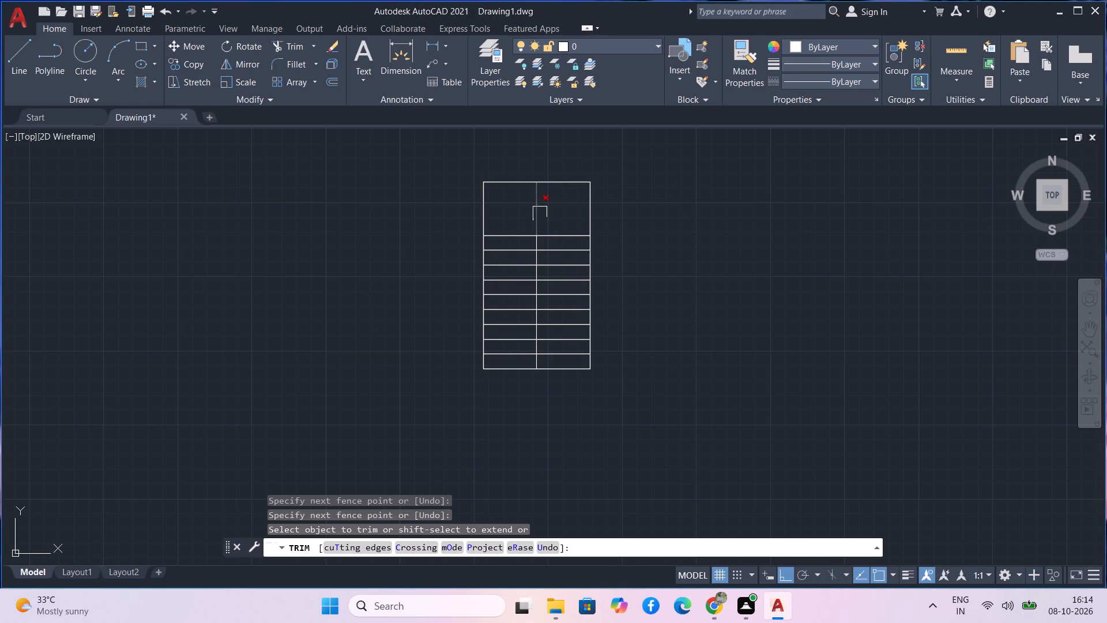
text(l)
key(space)
key(Escape)
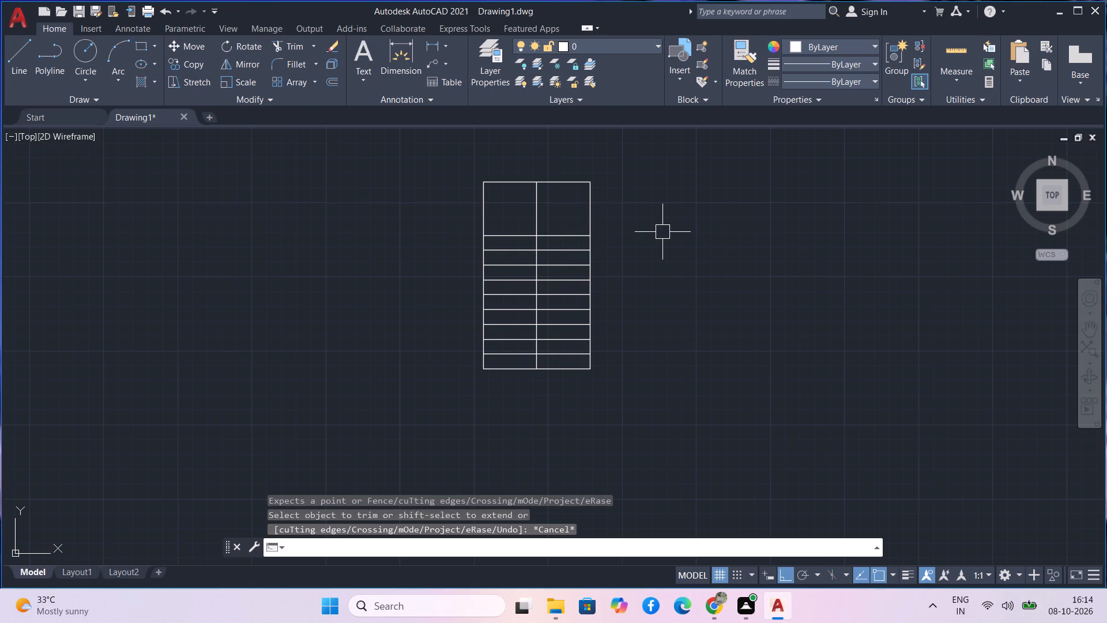
text(l)
key(space)
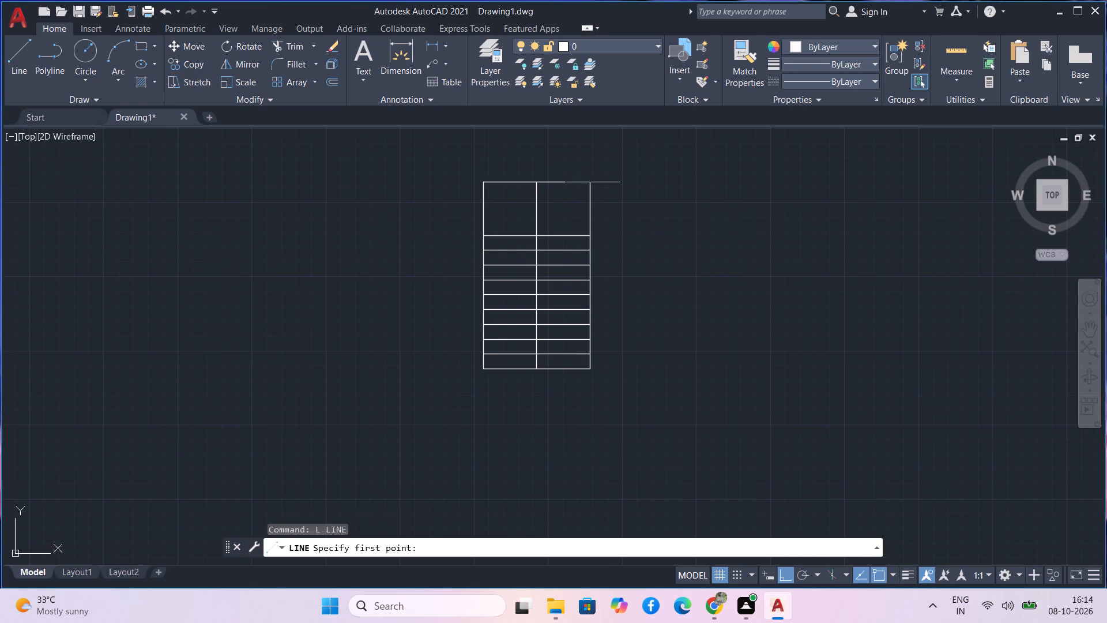
scroll(593, 182, up, 4)
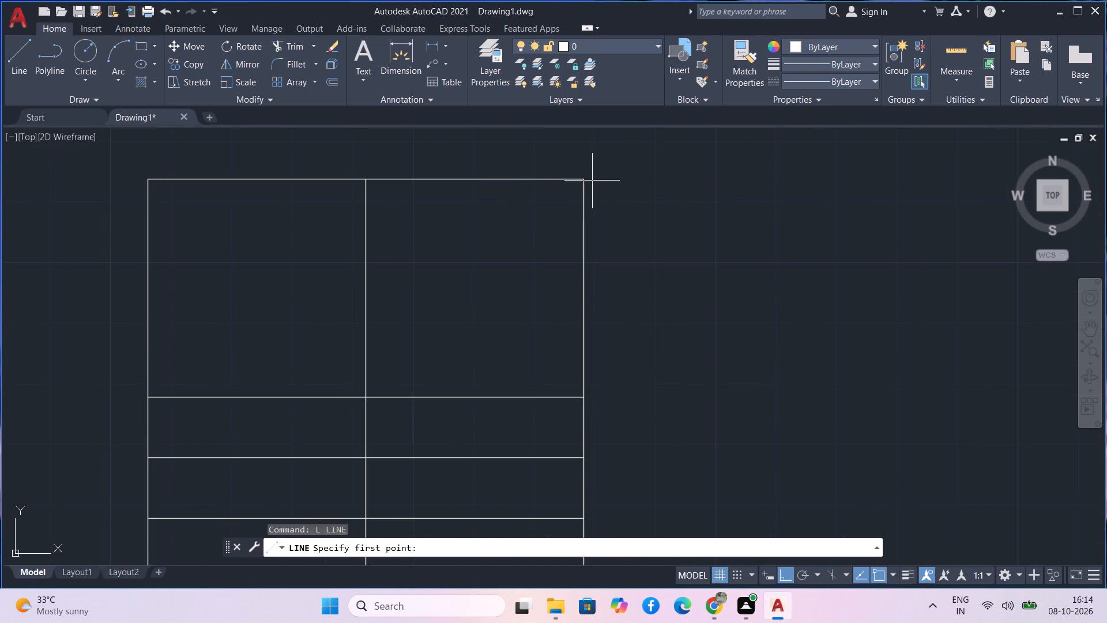
click(579, 179)
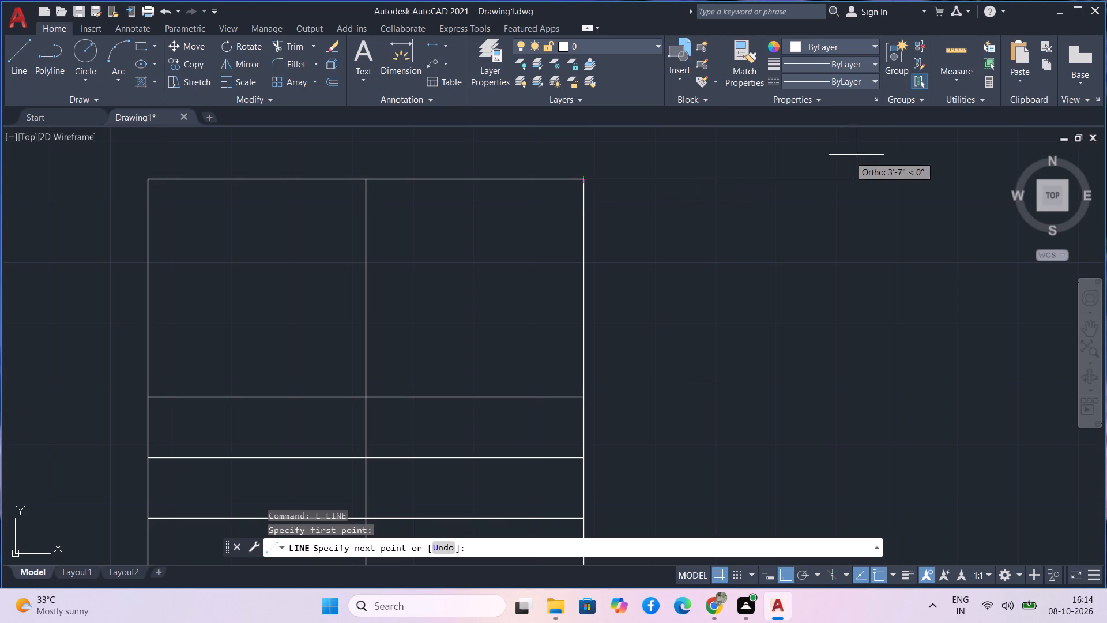
scroll(866, 161, down, 3)
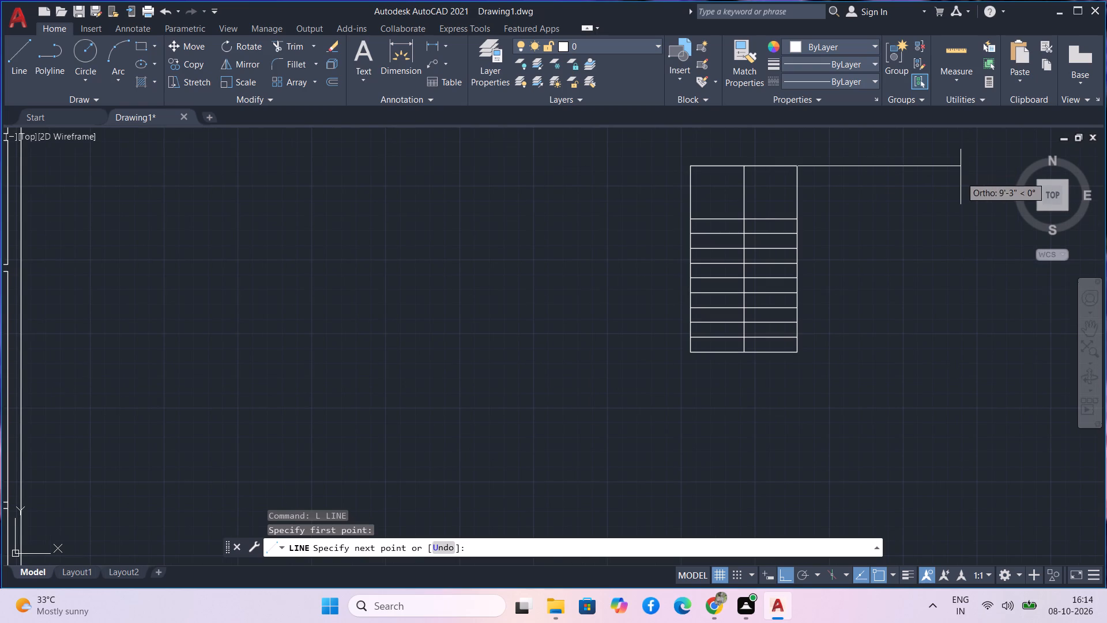
click(978, 182)
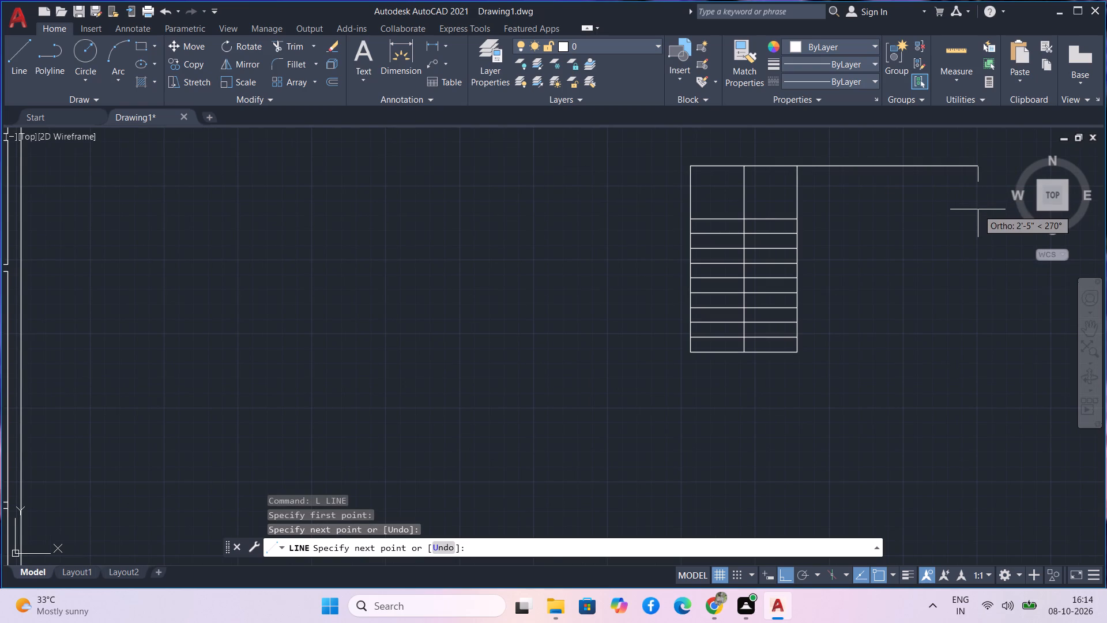
key(Escape)
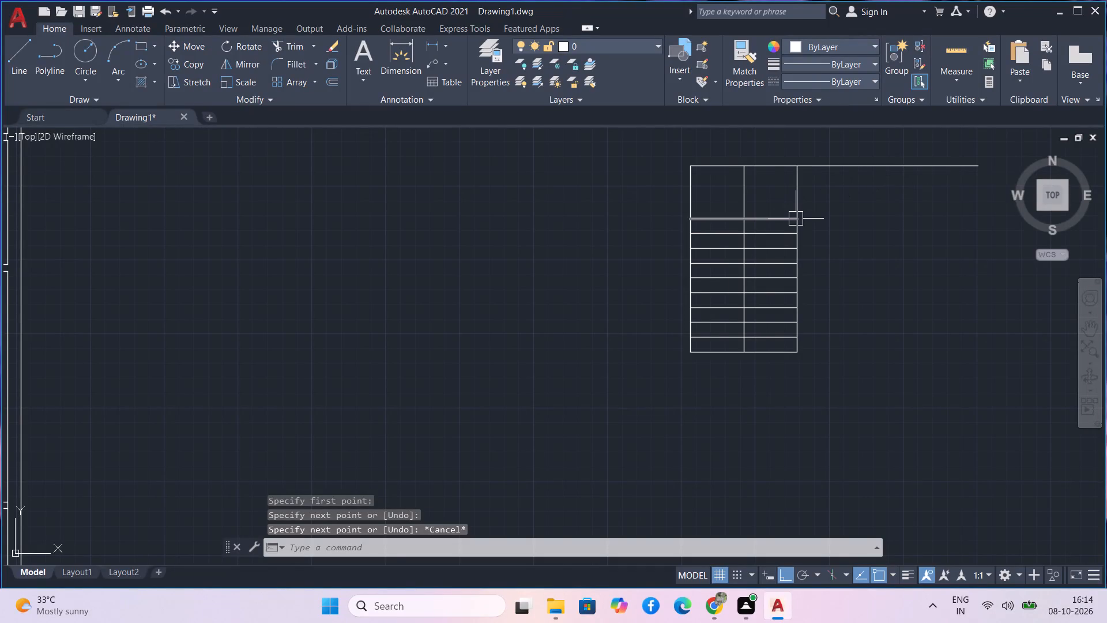
Draw a line about 10'-2" east from the east end of the landing's south edge, closing it north to the upper line's end.
text(l)
key(space)
scroll(792, 222, up, 4)
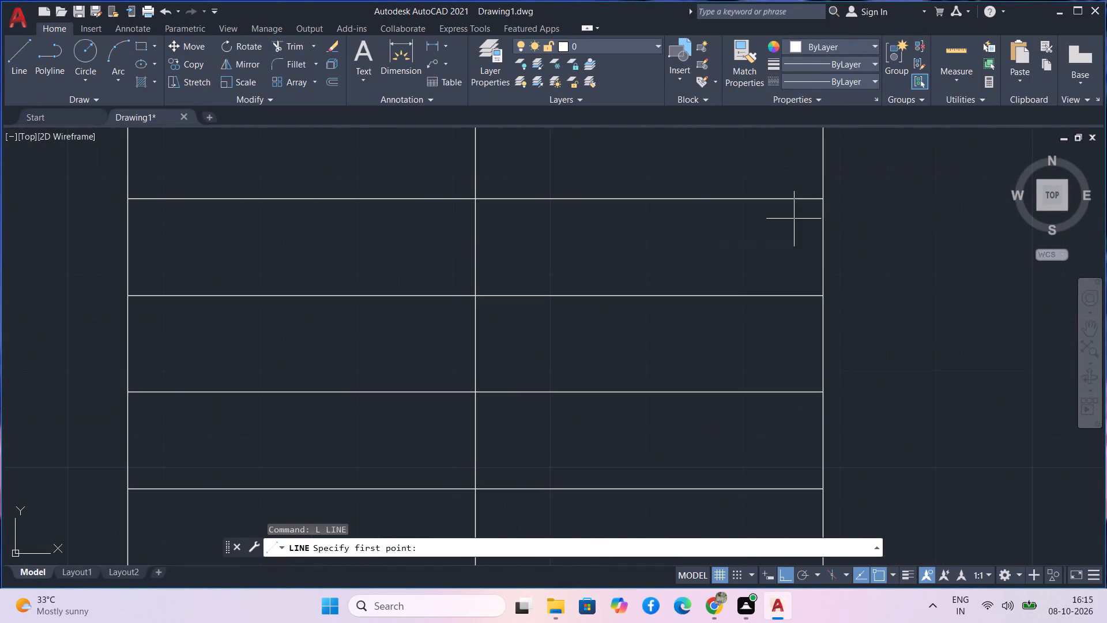
click(820, 198)
scroll(950, 183, down, 4)
middle_drag(950, 188, 418, 231)
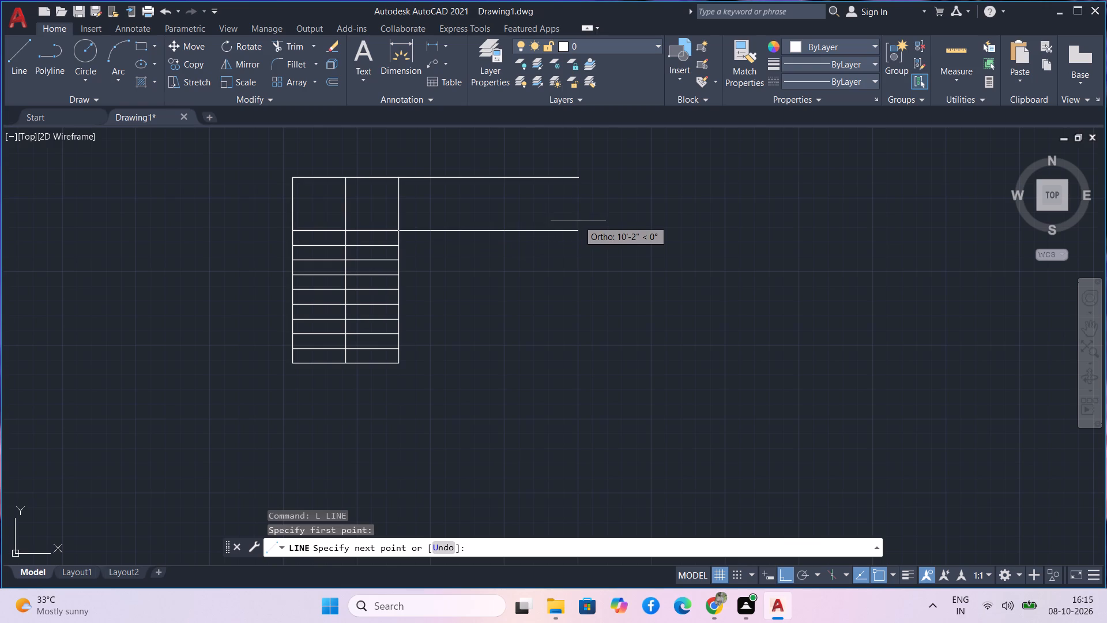
click(578, 220)
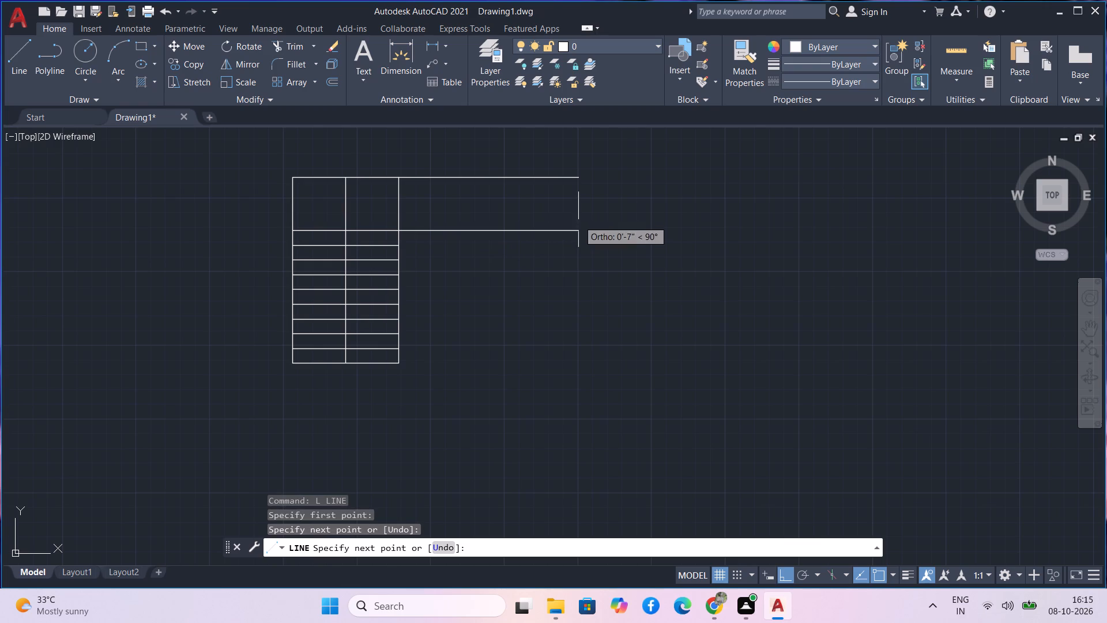
click(582, 182)
key(Escape)
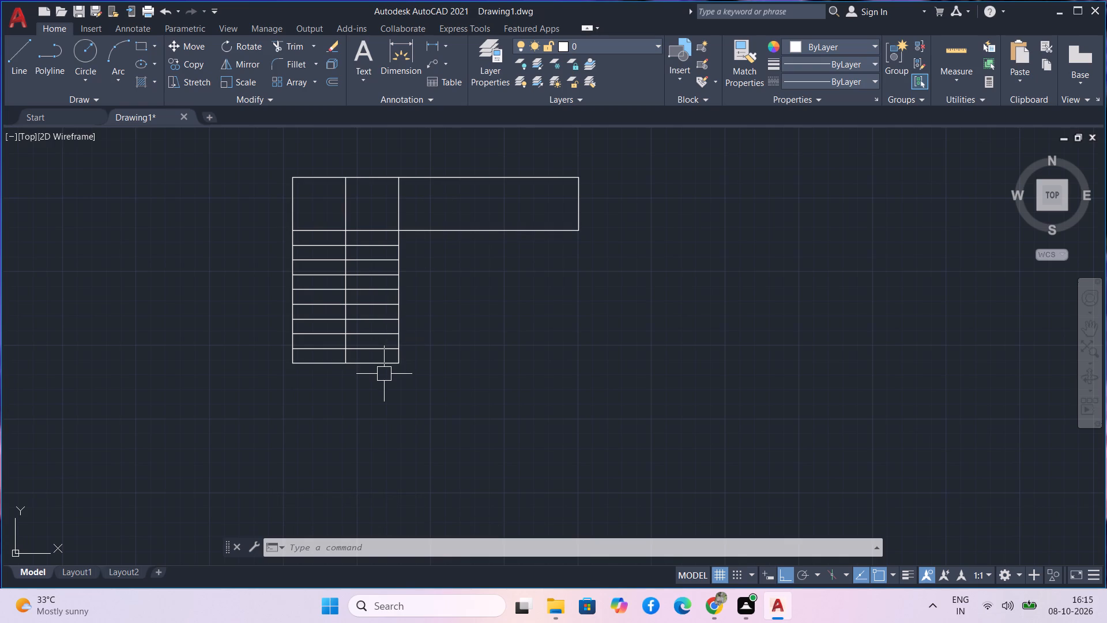
Draw a vertical line halfway across the east lane, from the southernmost tread line north past the landing's north edge.
text(l)
key(space)
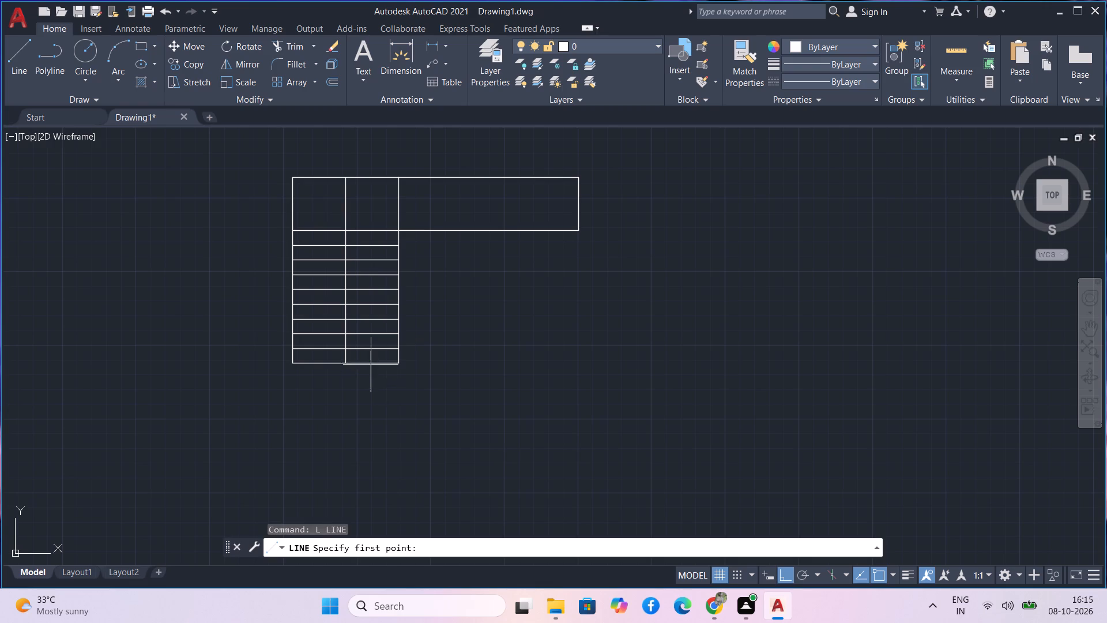
click(372, 362)
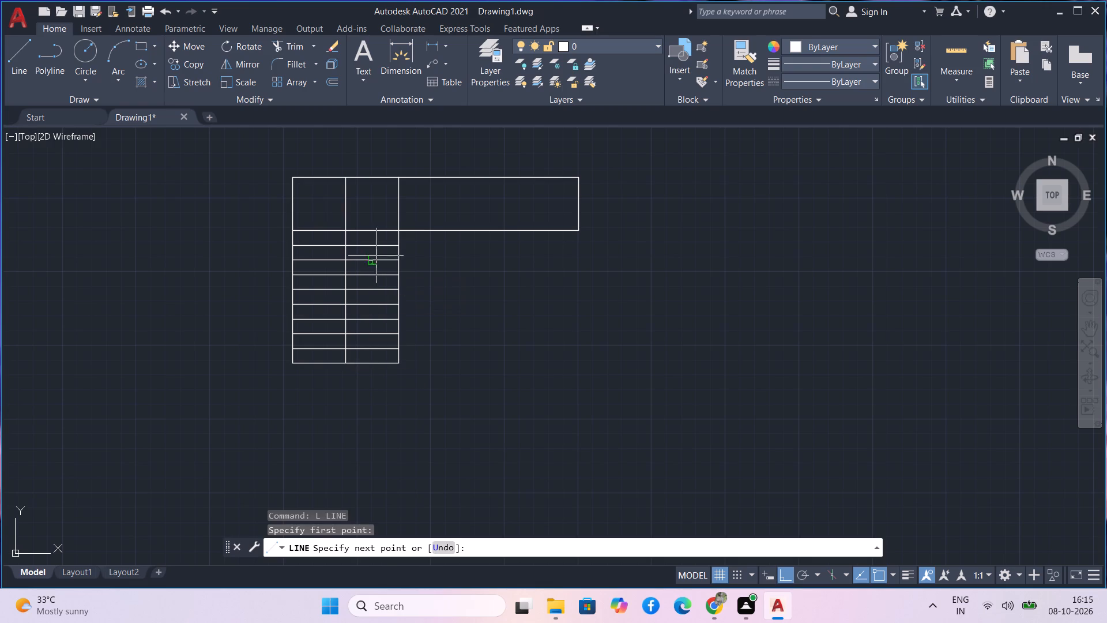
click(371, 137)
key(Escape)
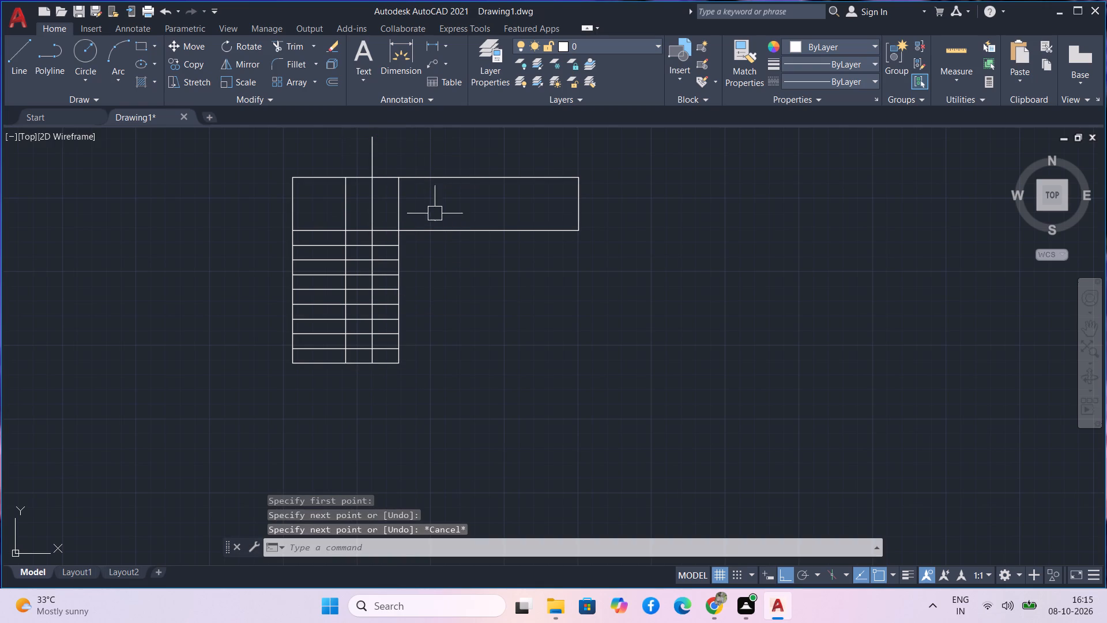
Trim the halfway line's overhang north of the landing, plus the tread ends and old east edge lying east of it.
text(tr)
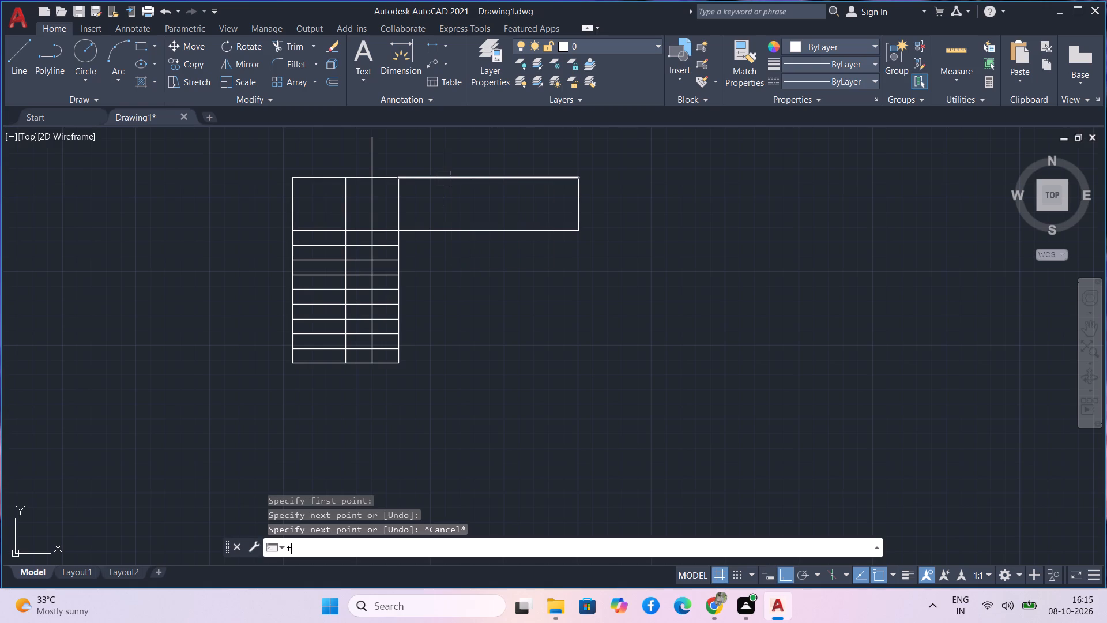
key(space)
drag(402, 157, 347, 157)
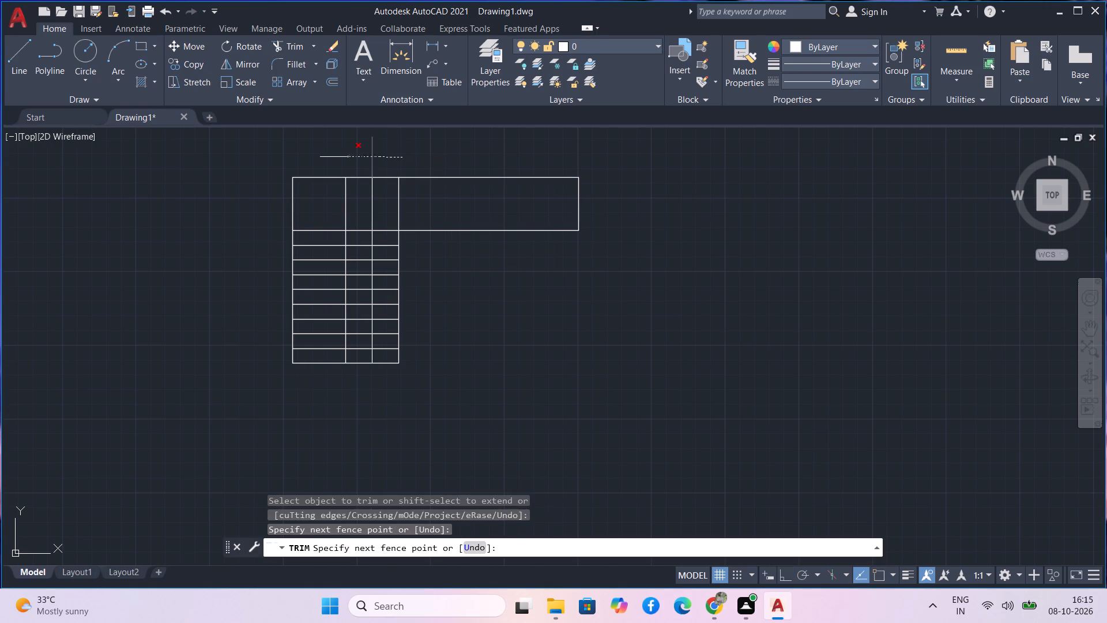
drag(347, 157, 347, 156)
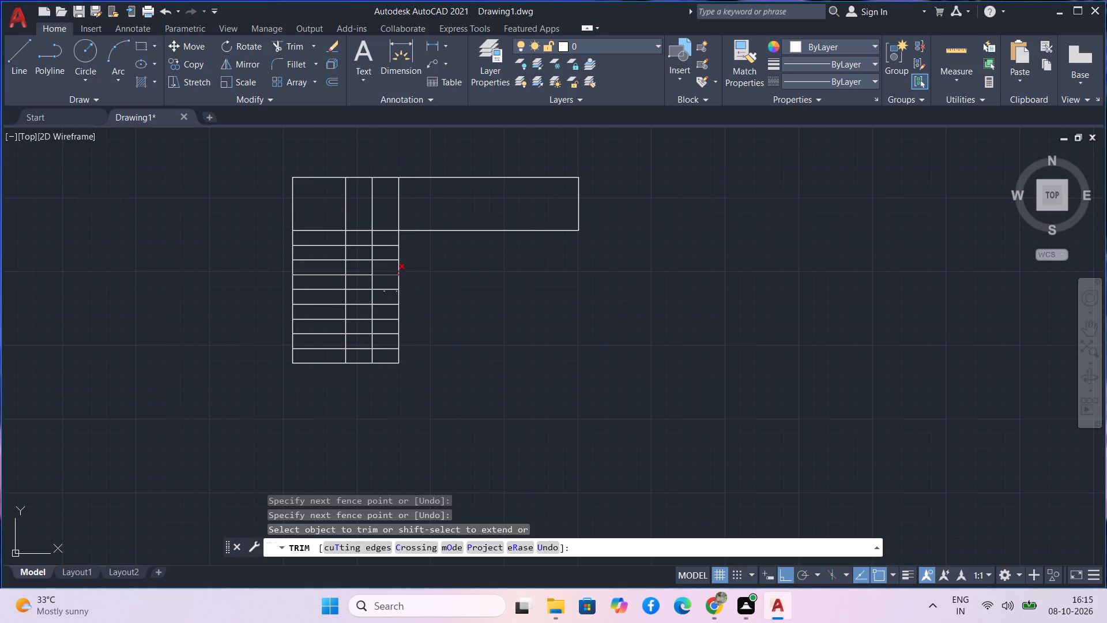
drag(393, 379, 386, 216)
drag(411, 313, 398, 302)
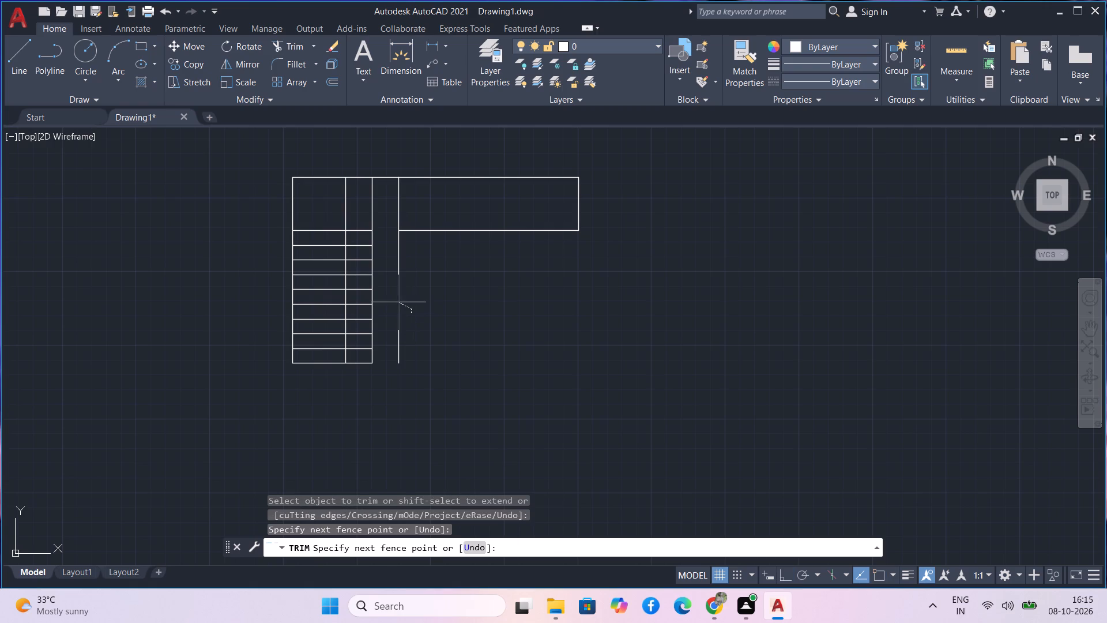
drag(398, 302, 392, 299)
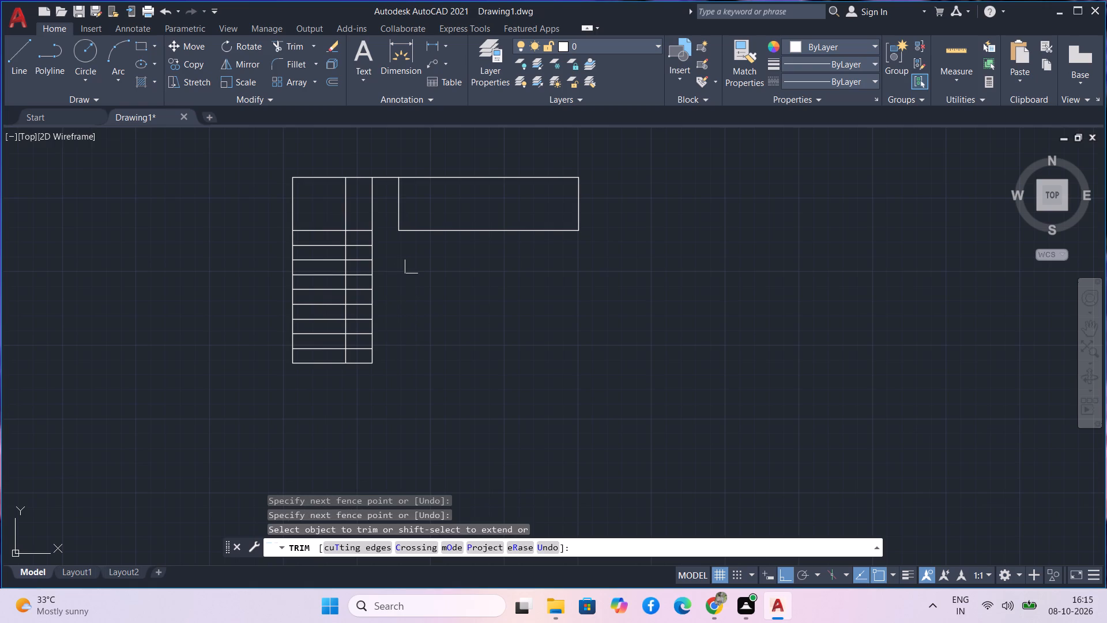
Trim away the halfway line, old east edge and lane divider inside the 3' landing strip.
click(372, 202)
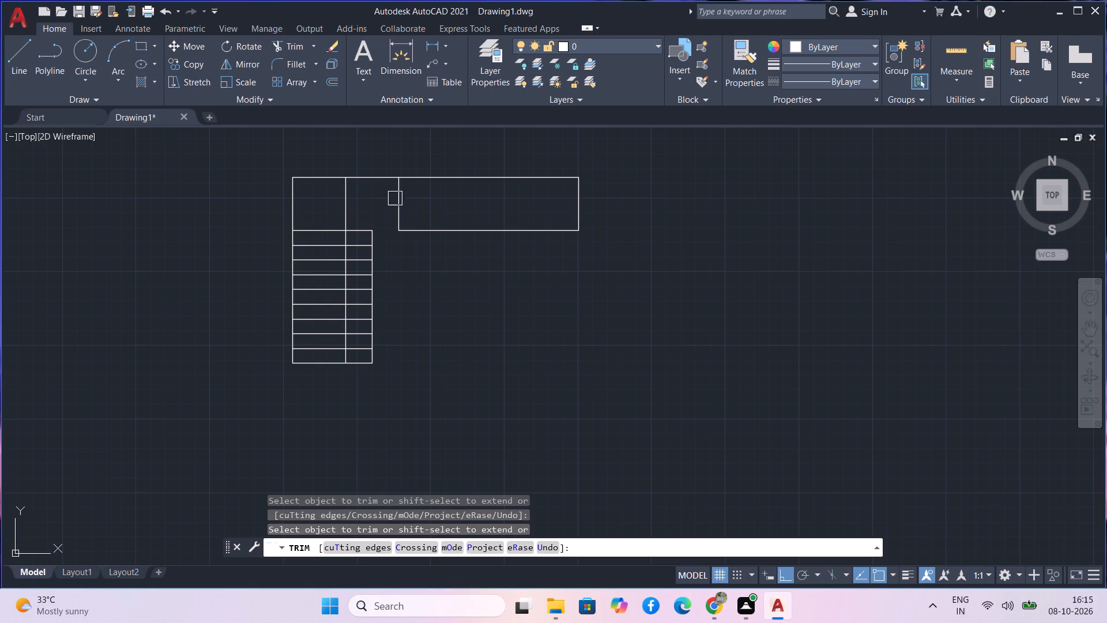
click(401, 201)
drag(376, 207, 334, 208)
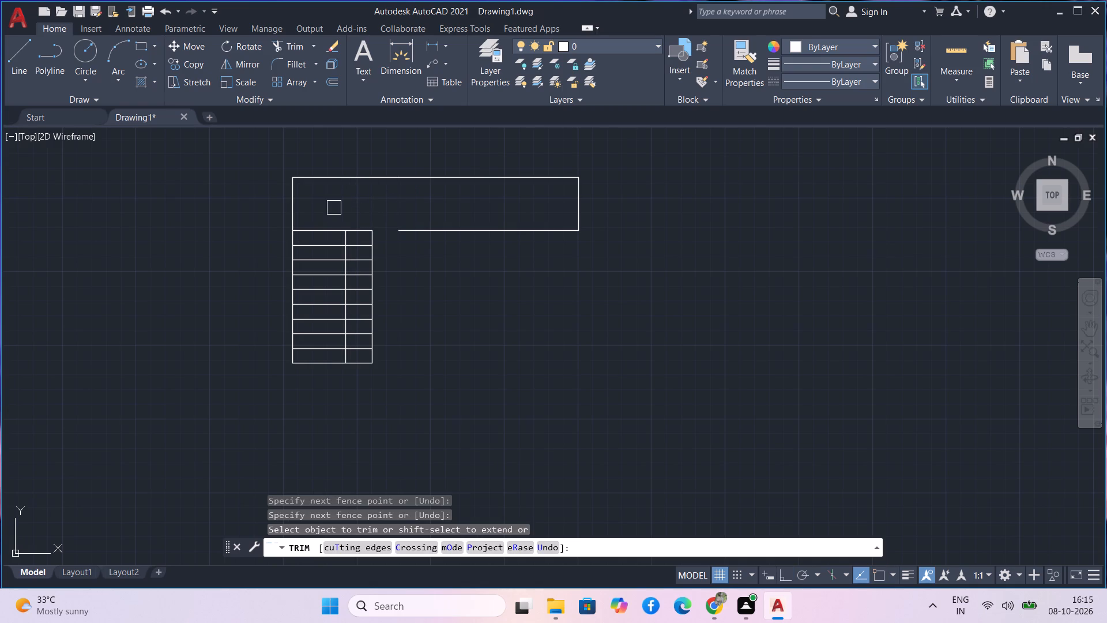
Extend the landing strip's south edge west across the gap to the narrowed east lane.
text(ex)
key(space)
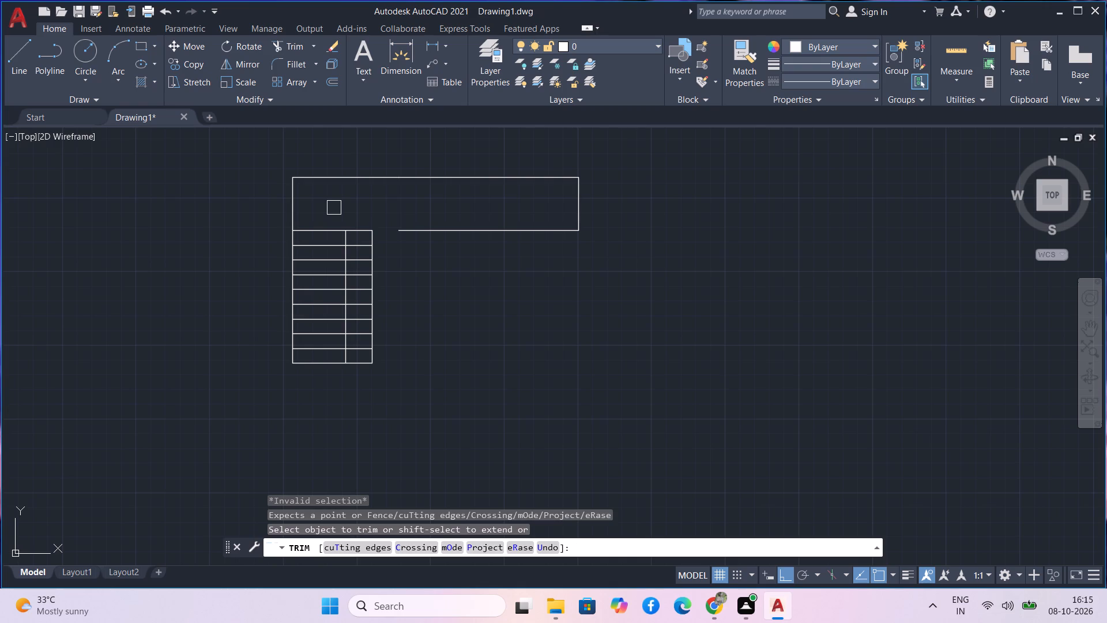
key(Escape)
text(ex)
key(space)
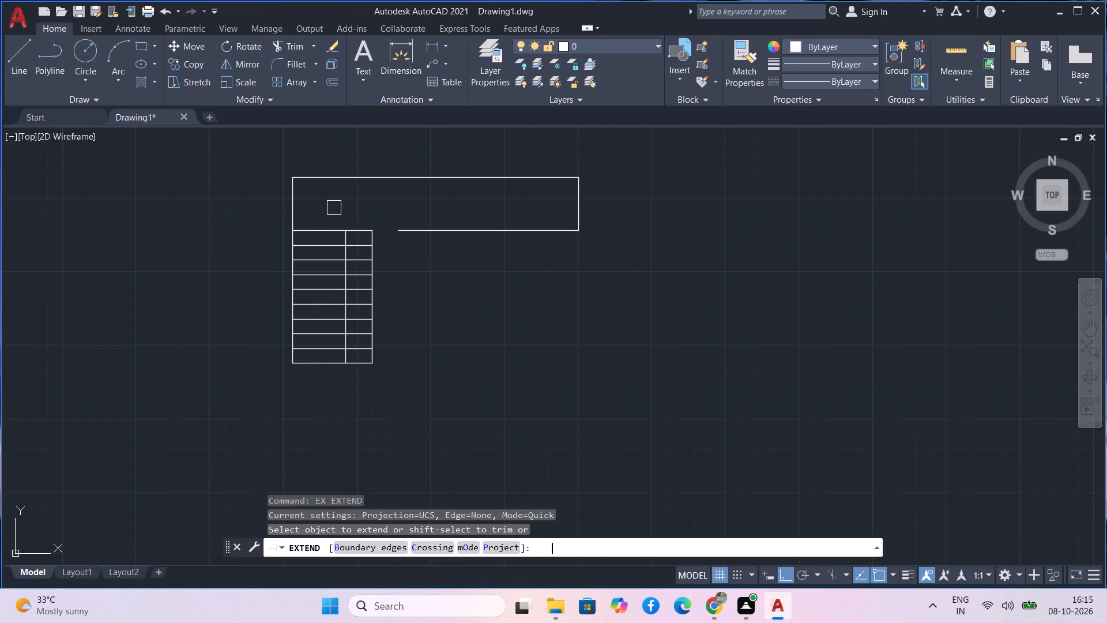
click(417, 233)
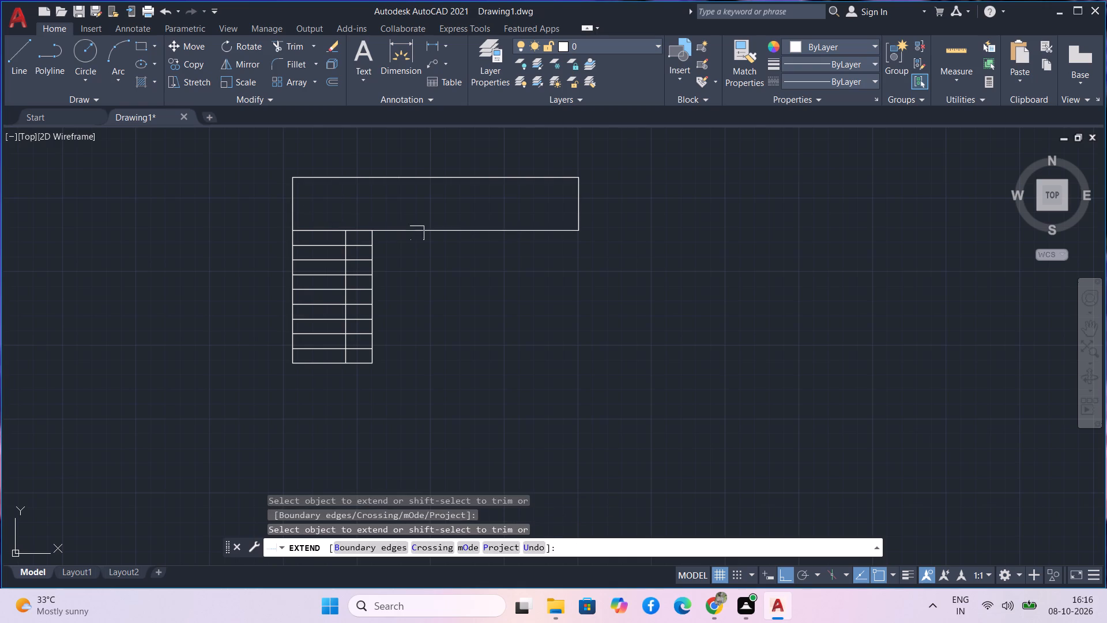
key(Escape)
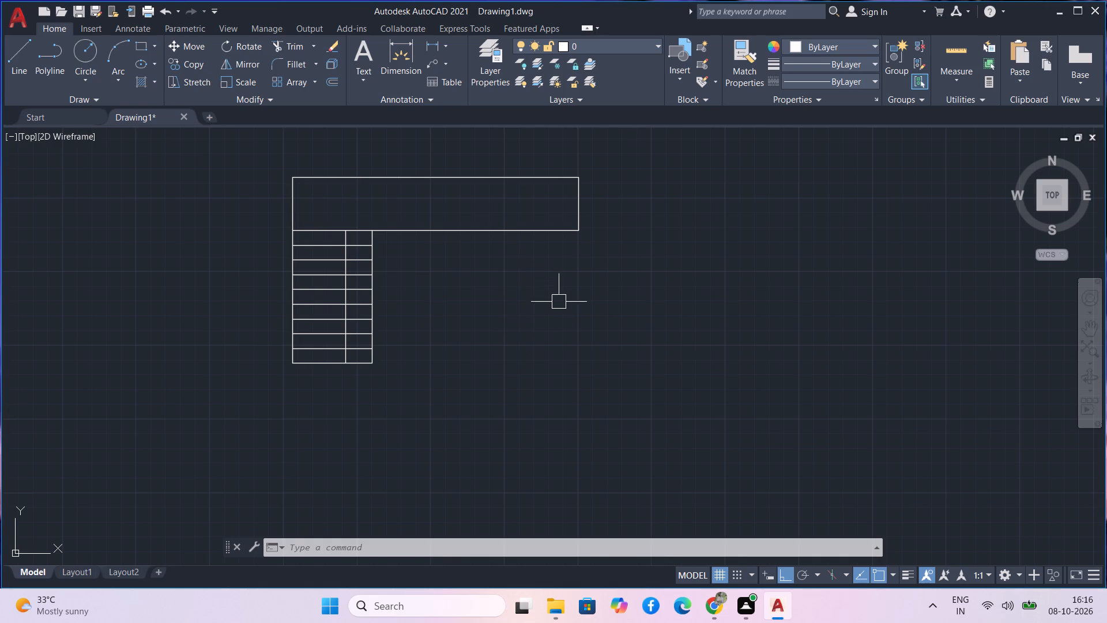
key(Escape)
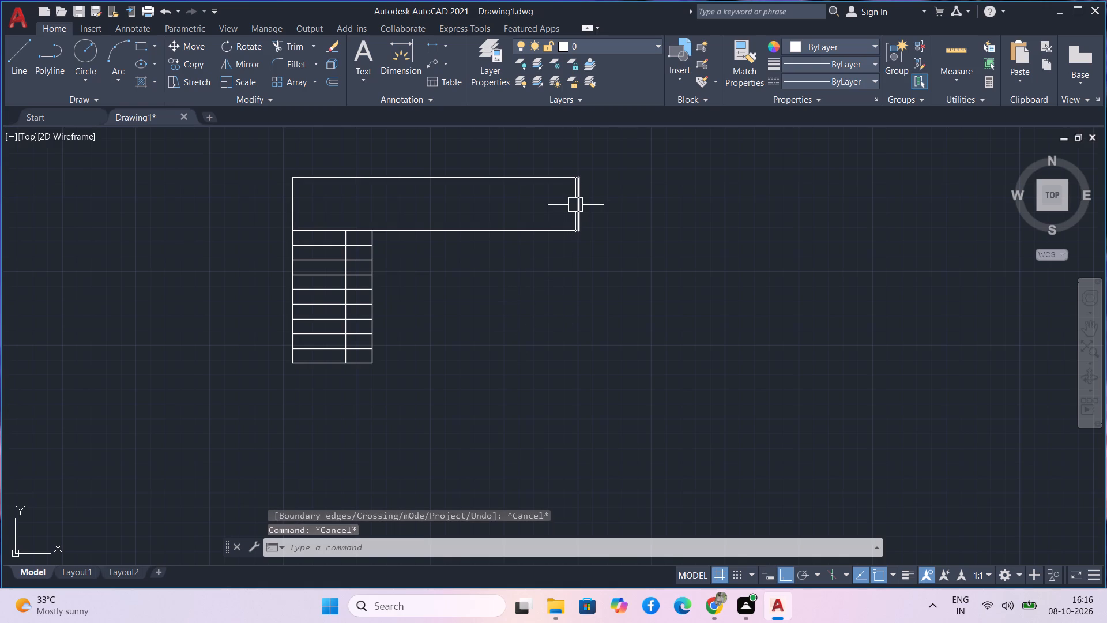
Offset the landing strip's east end line 5' west.
text(o)
key(space)
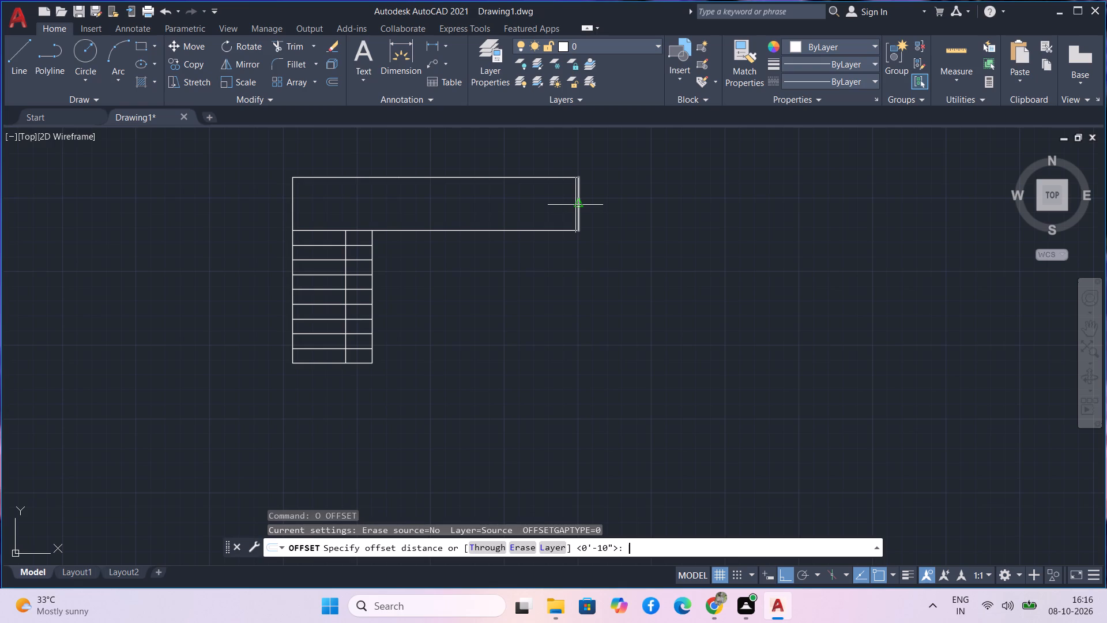
key(3)
key(BackSpace)
key(5)
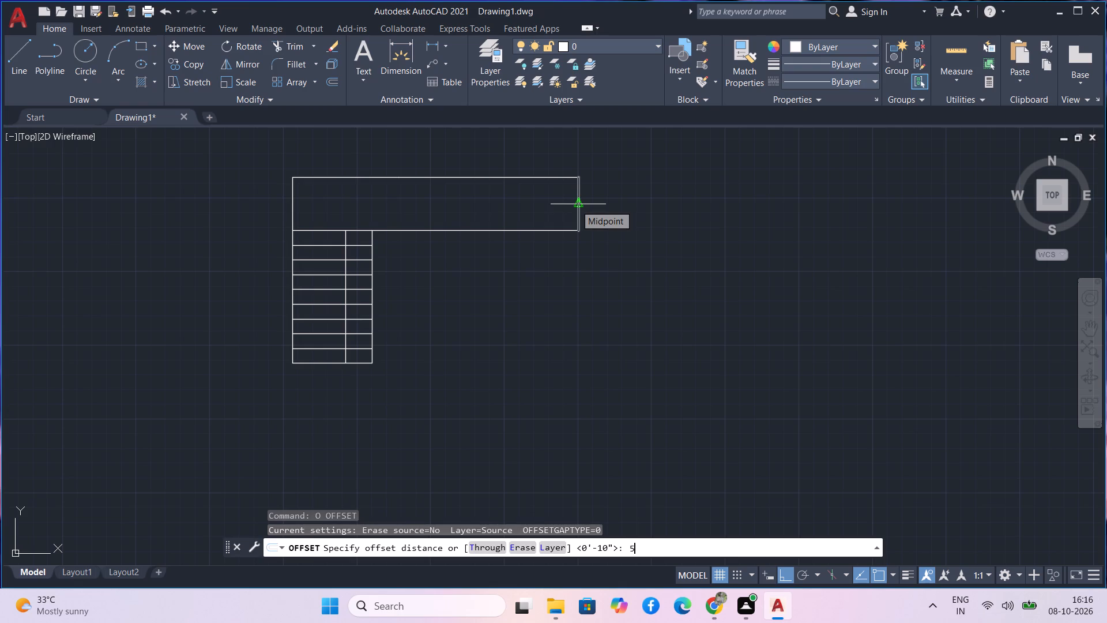
key(apostrophe)
key(Return)
click(575, 205)
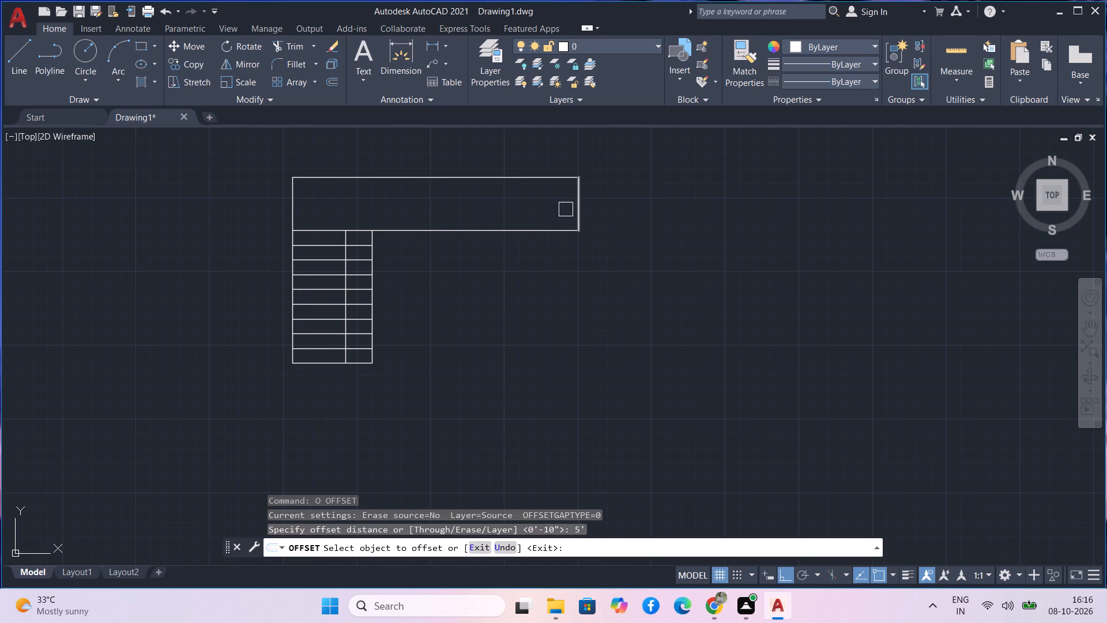
drag(575, 207, 570, 207)
click(527, 205)
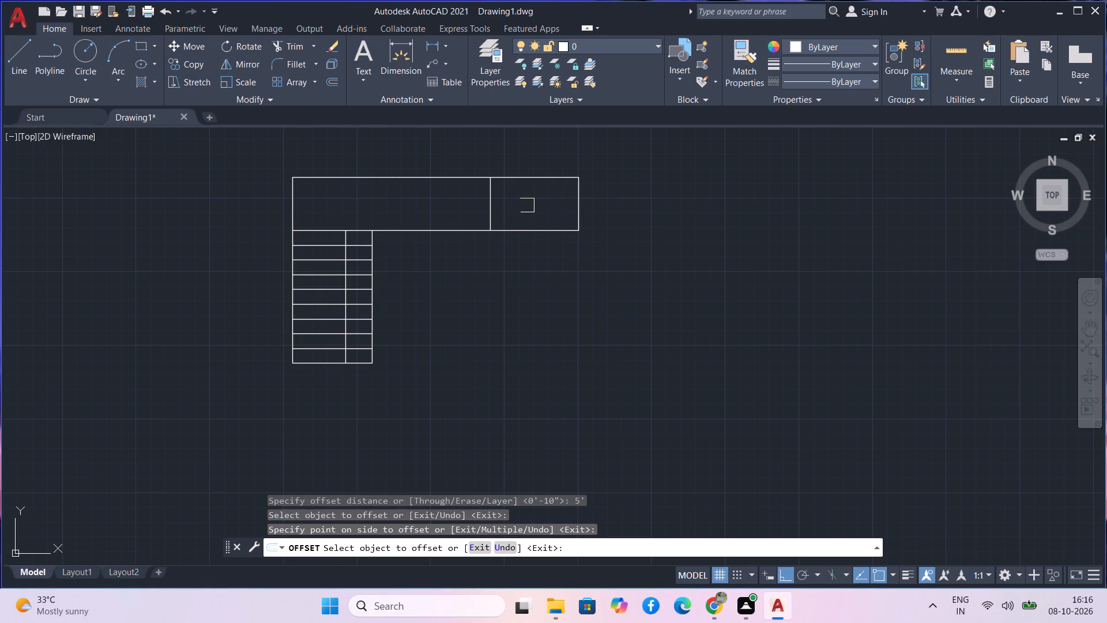
key(Escape)
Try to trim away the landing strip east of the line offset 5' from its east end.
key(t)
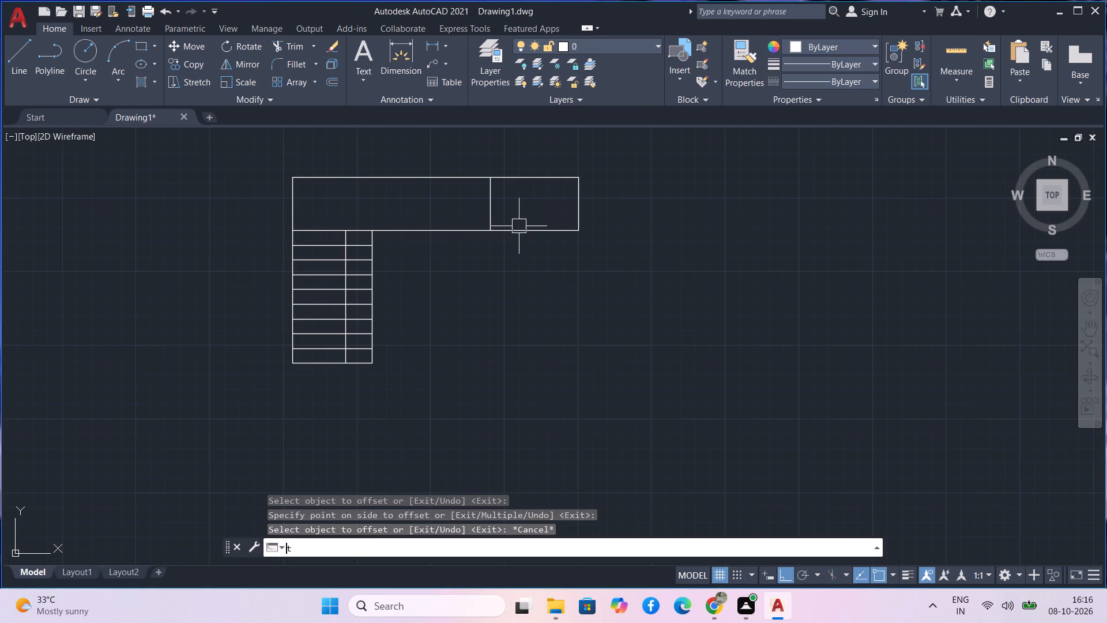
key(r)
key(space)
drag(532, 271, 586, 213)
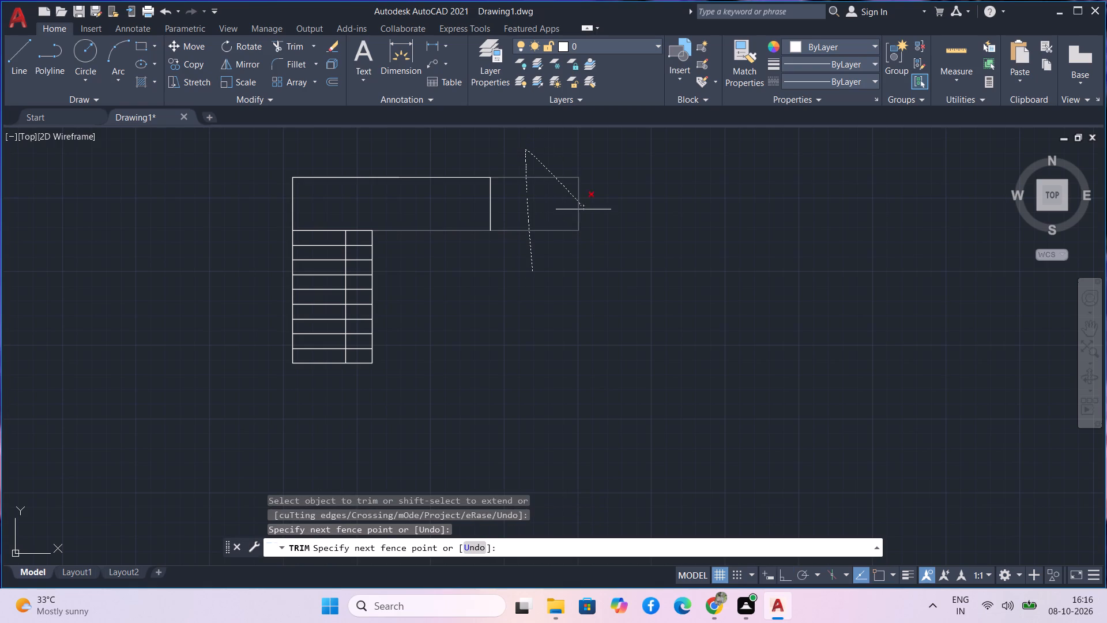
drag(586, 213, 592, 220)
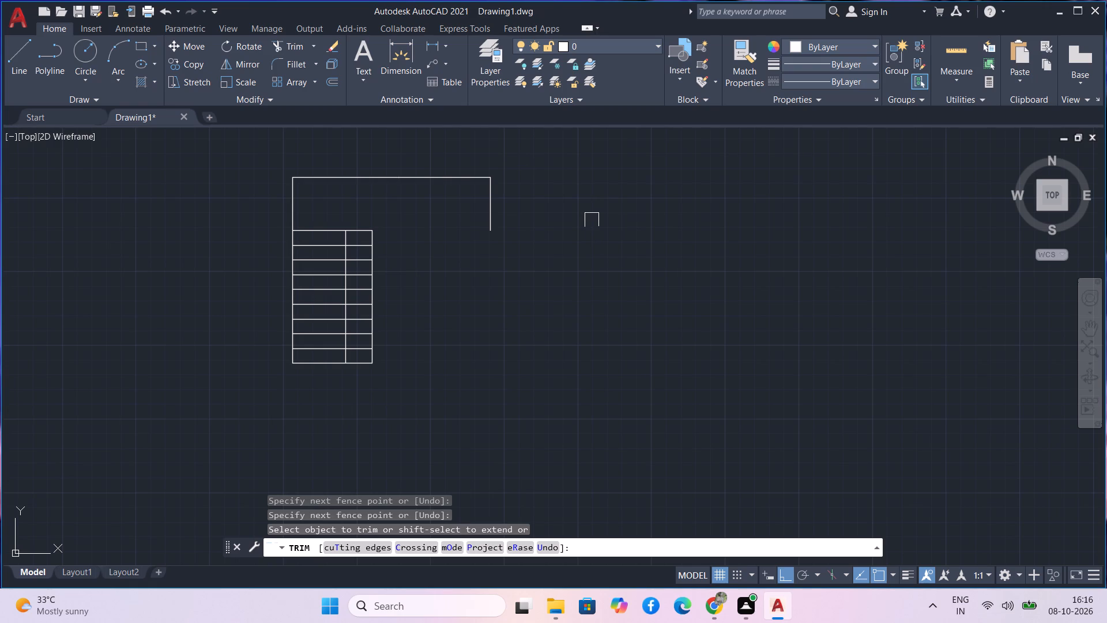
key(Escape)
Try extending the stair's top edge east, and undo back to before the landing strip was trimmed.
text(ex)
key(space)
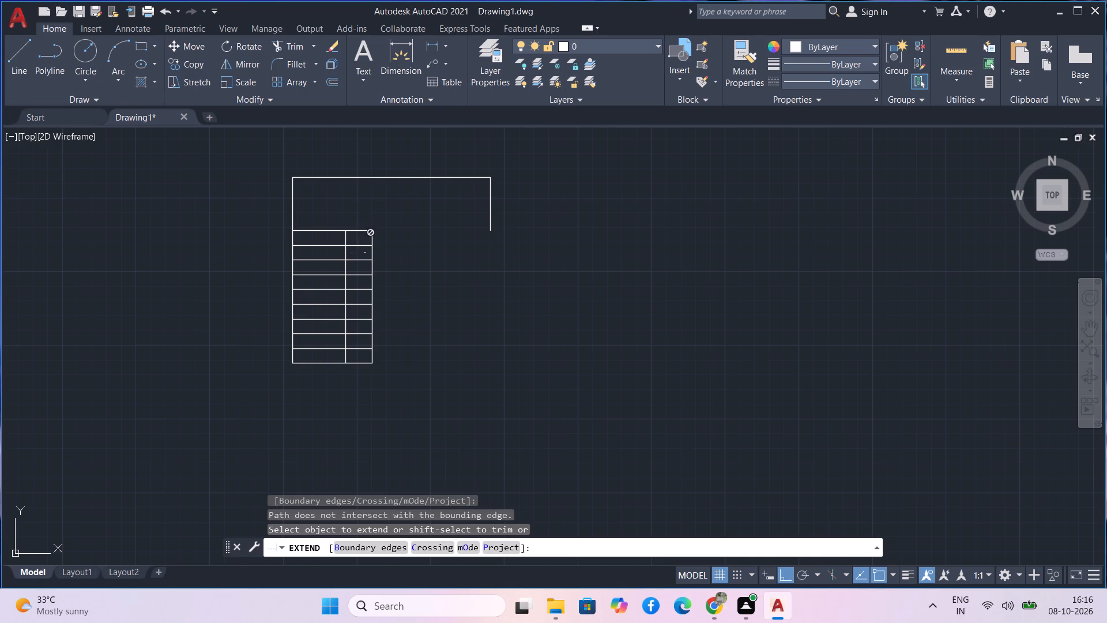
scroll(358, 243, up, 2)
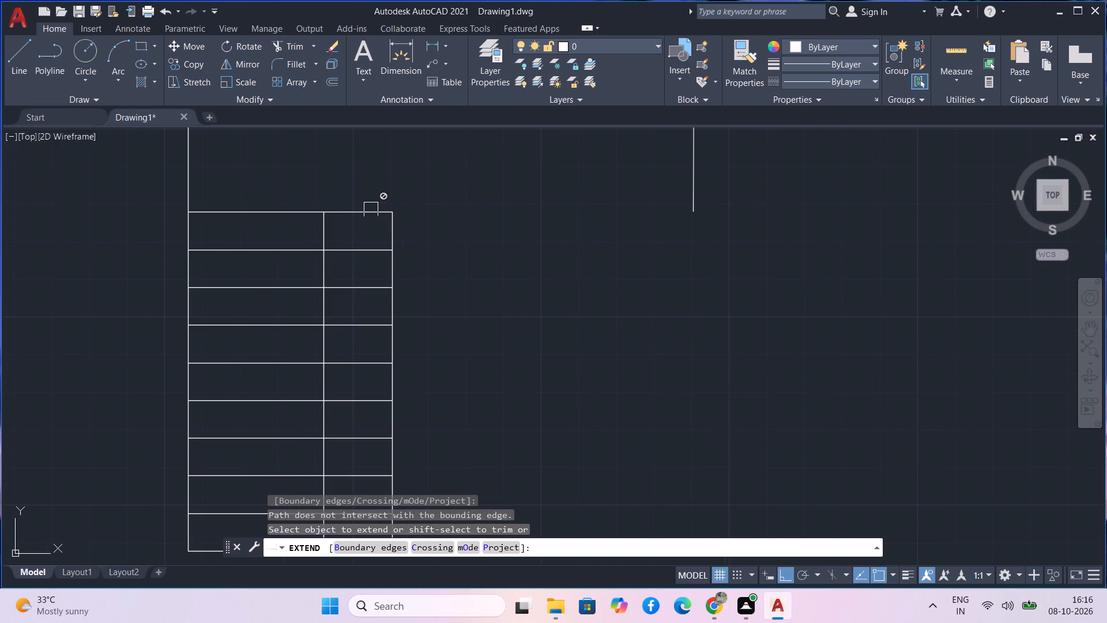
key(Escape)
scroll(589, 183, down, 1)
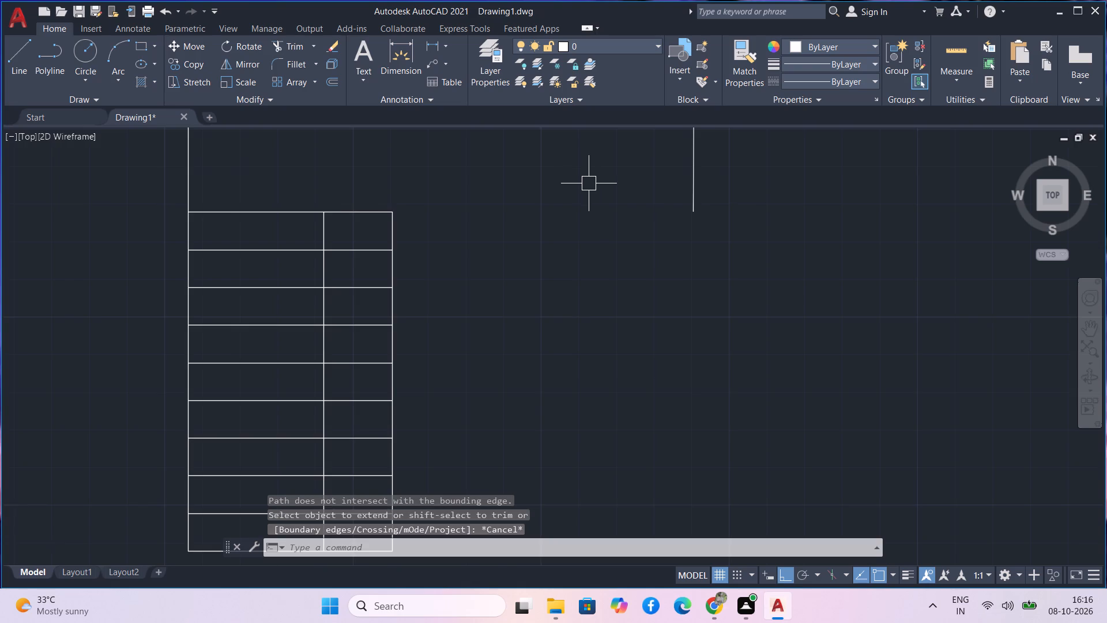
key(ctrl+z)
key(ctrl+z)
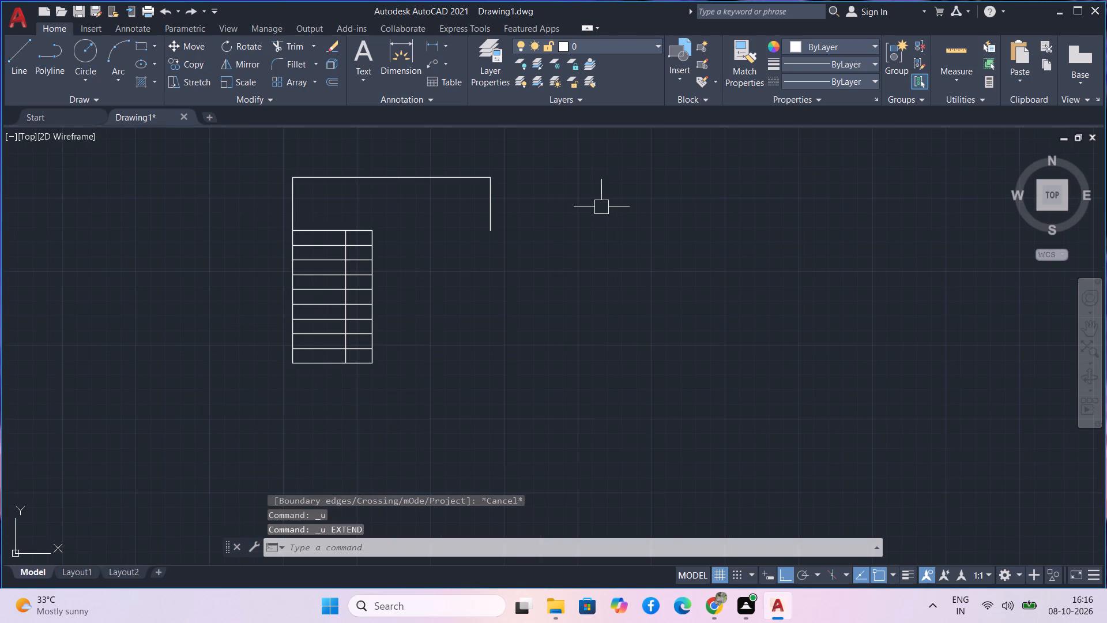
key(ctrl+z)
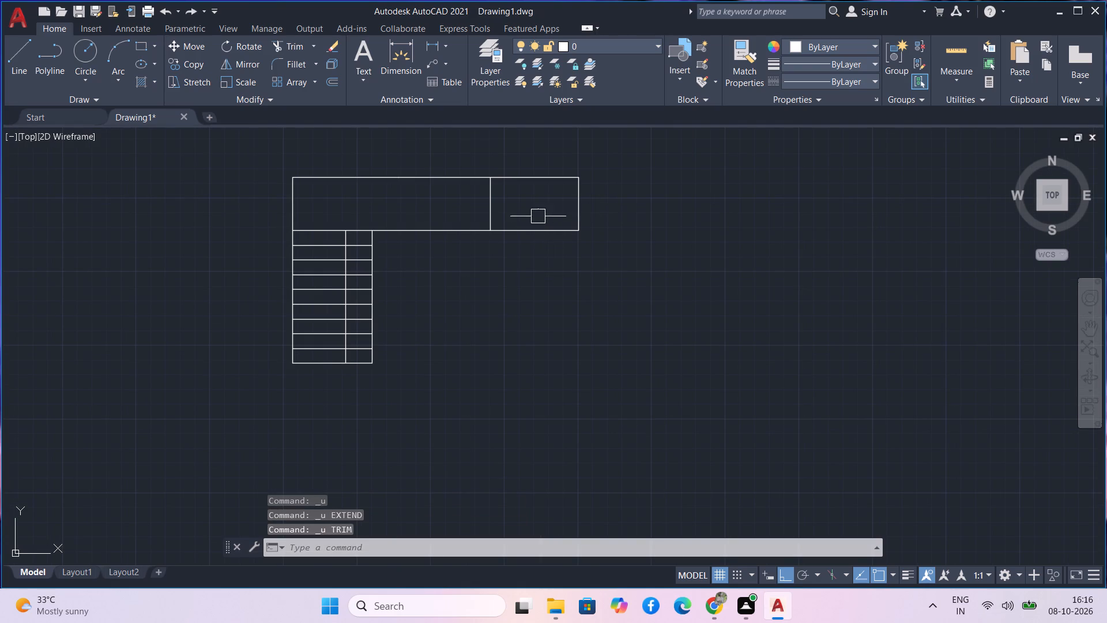
Draw a short vertical line continuing the 5' offset line south across the landing strip's south edge.
text(l)
key(space)
scroll(482, 236, up, 4)
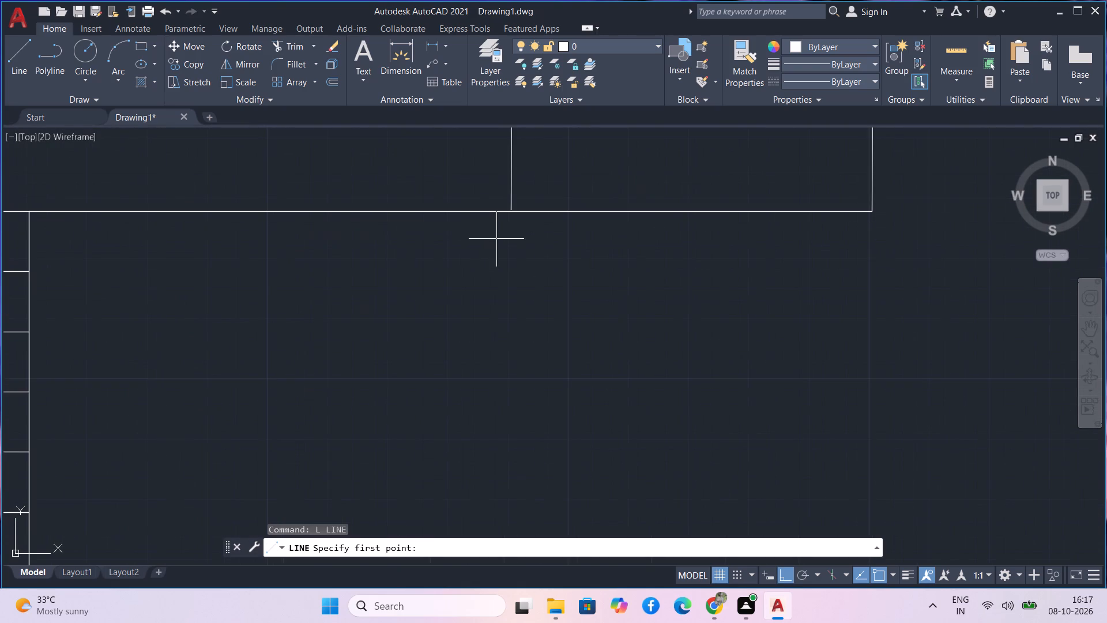
scroll(501, 224, up, 5)
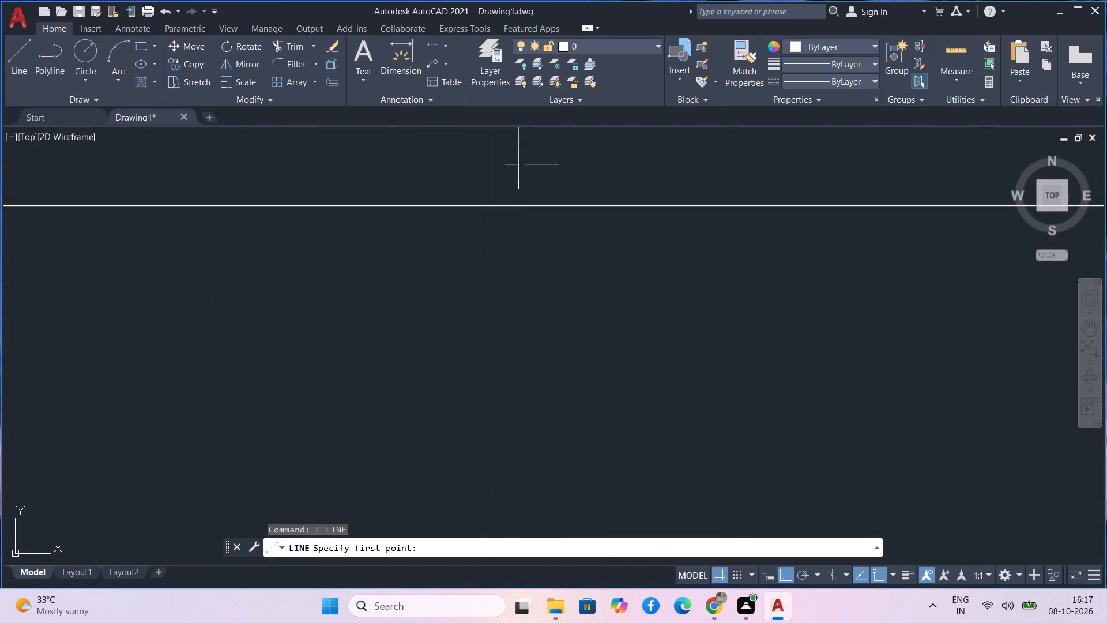
click(518, 191)
click(512, 265)
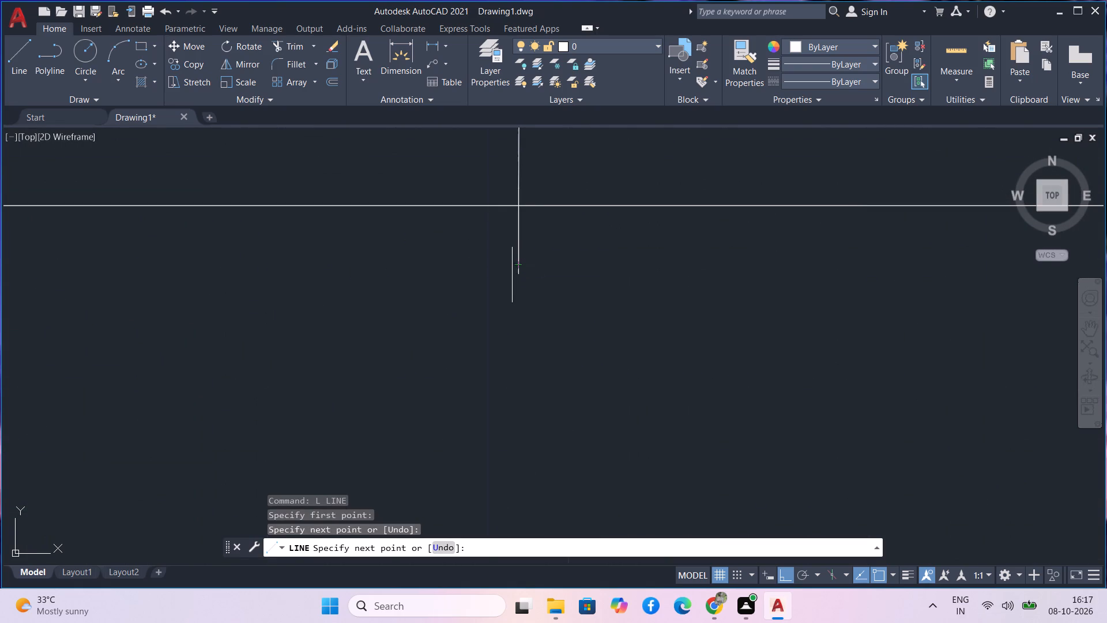
key(Escape)
scroll(608, 226, down, 3)
scroll(612, 319, down, 3)
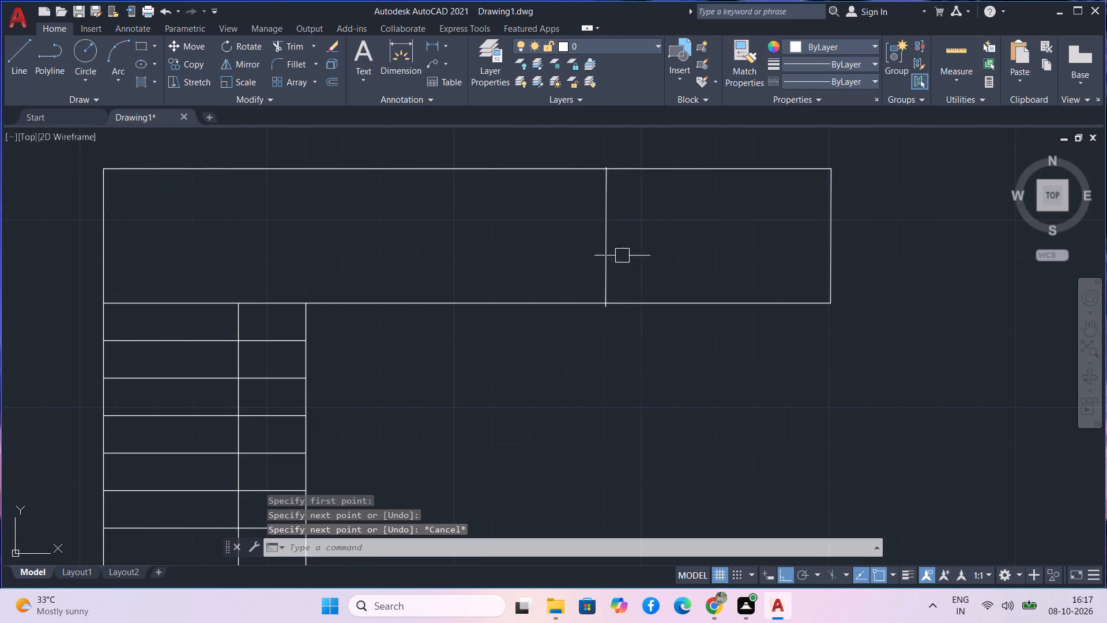
scroll(608, 148, up, 3)
scroll(610, 200, down, 3)
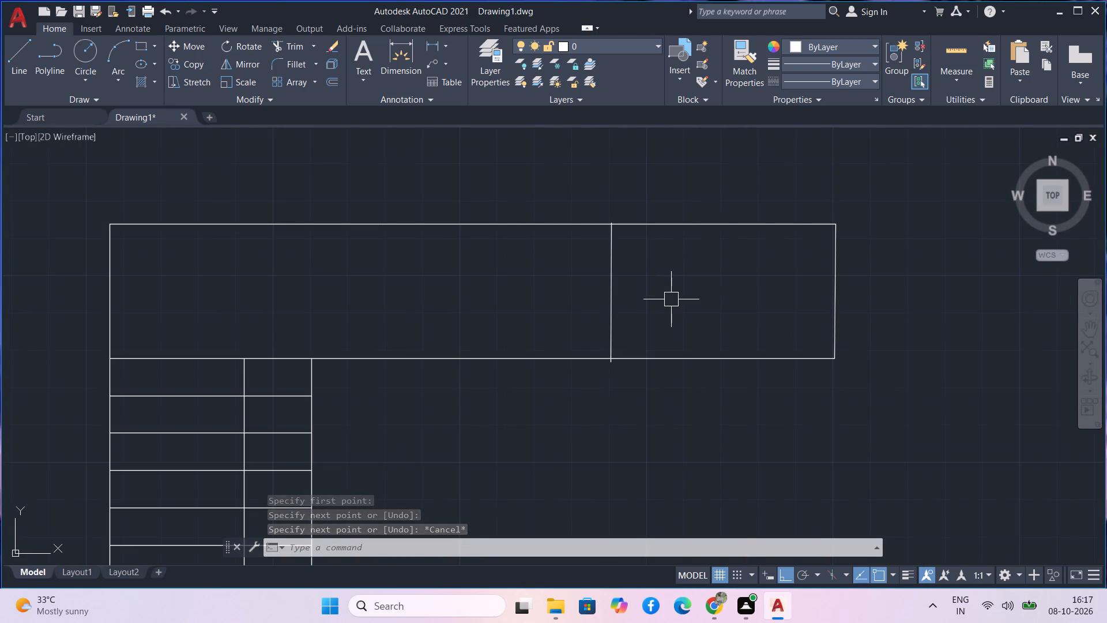
Trim the landing strip's north and south edges east of the 5' offset line and remove the old east end line.
text(trn)
key(space)
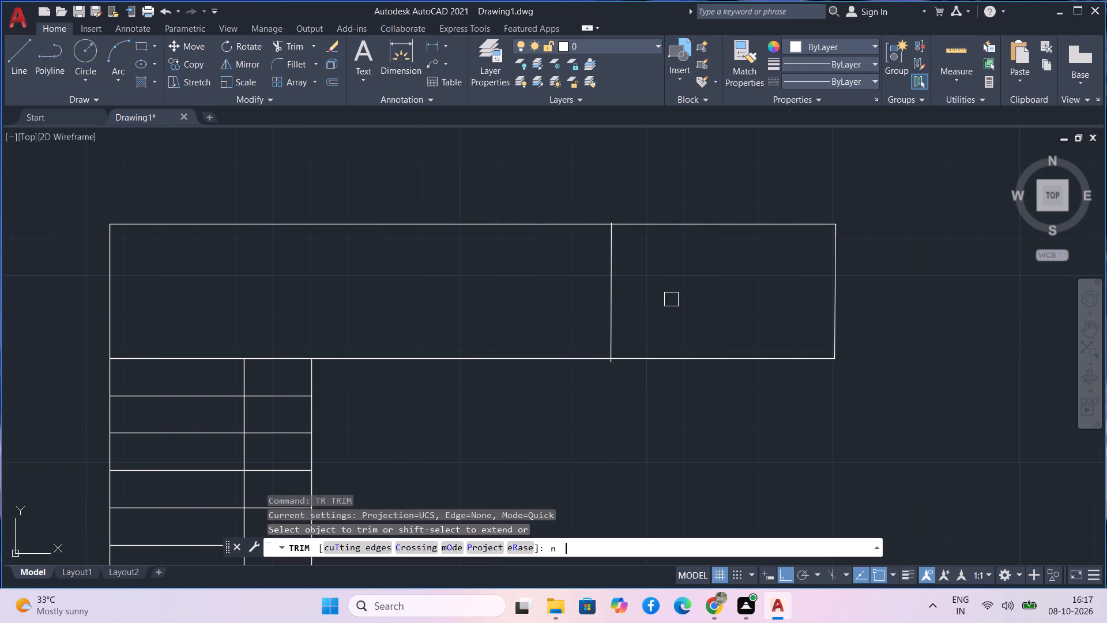
drag(671, 299, 736, 246)
drag(737, 227, 736, 217)
drag(733, 185, 751, 311)
key(space)
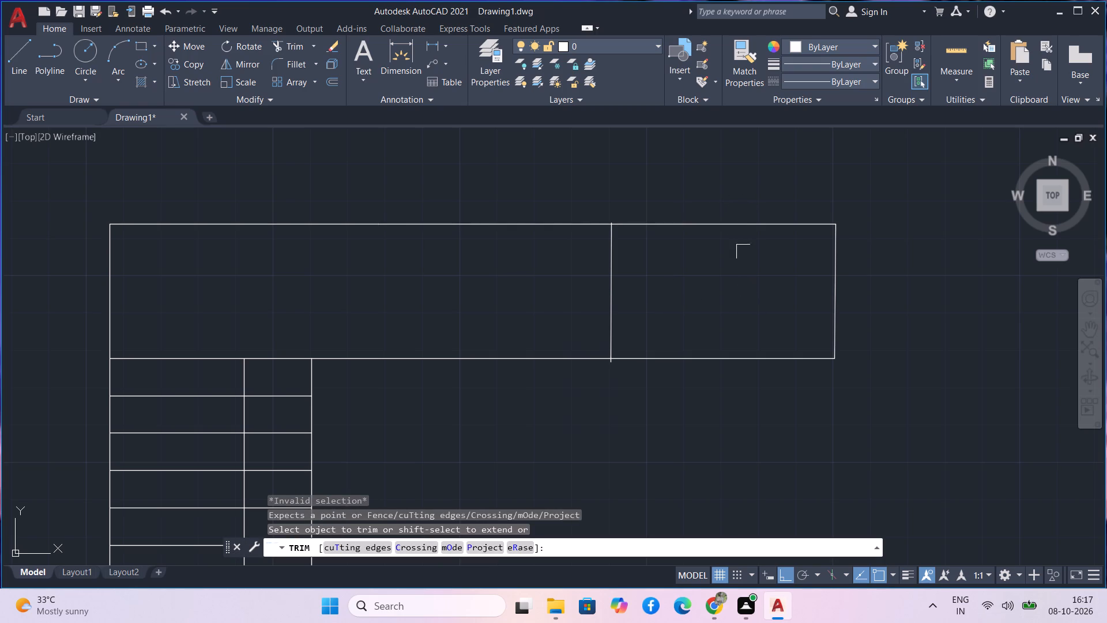
click(740, 218)
click(776, 353)
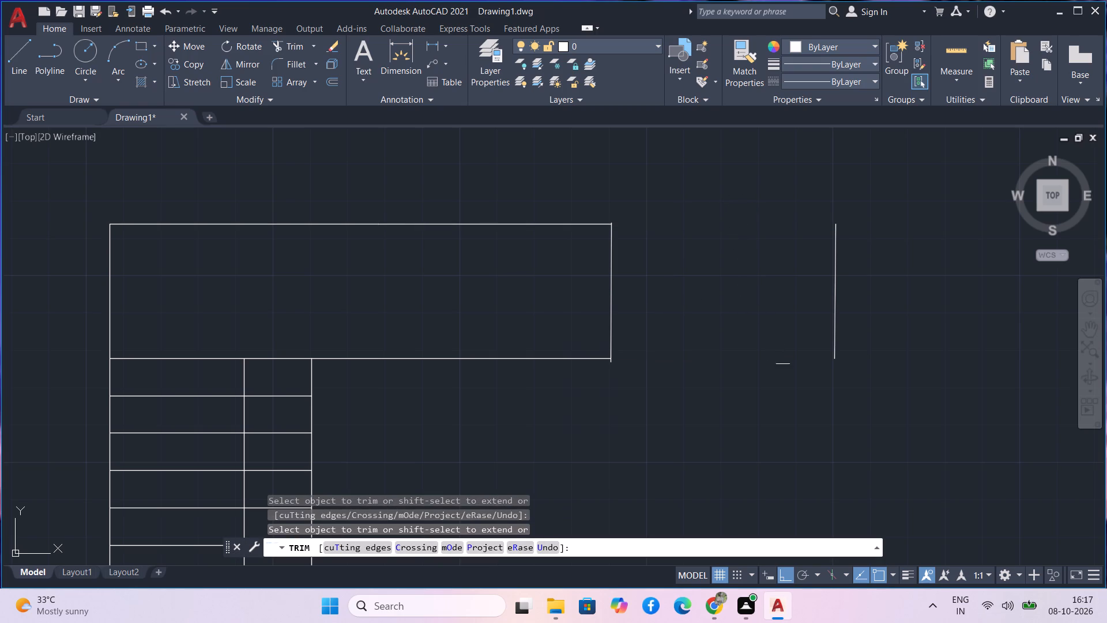
drag(898, 265, 749, 322)
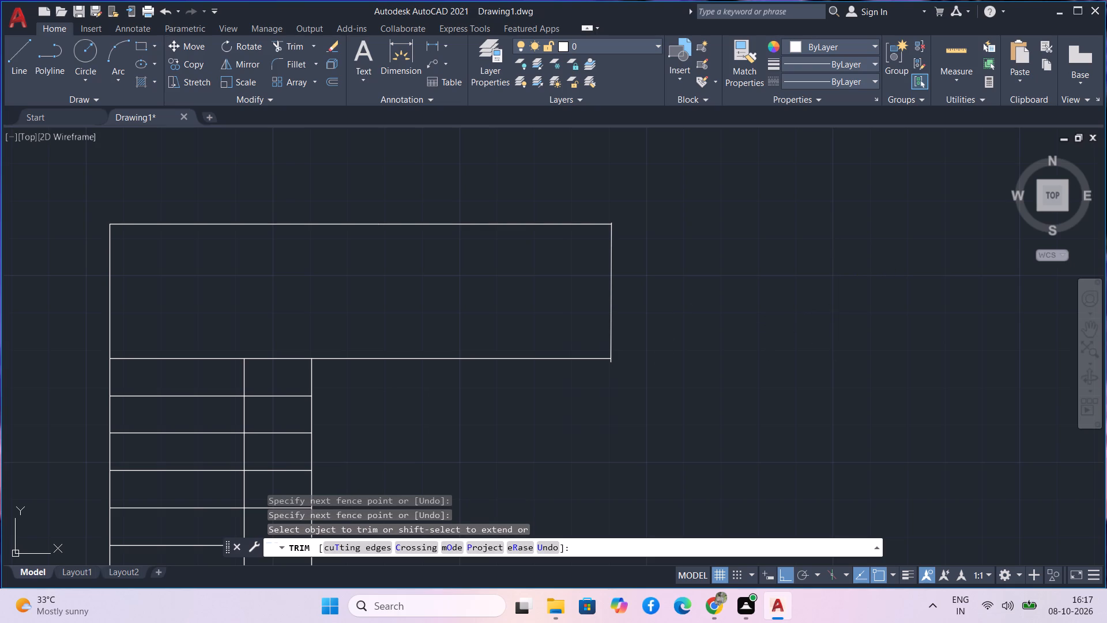
Trim the new east end line's overhangs beyond the landing strip's south and north edges.
scroll(601, 388, up, 5)
drag(733, 216, 578, 232)
scroll(597, 281, down, 4)
middle_drag(655, 180, 680, 421)
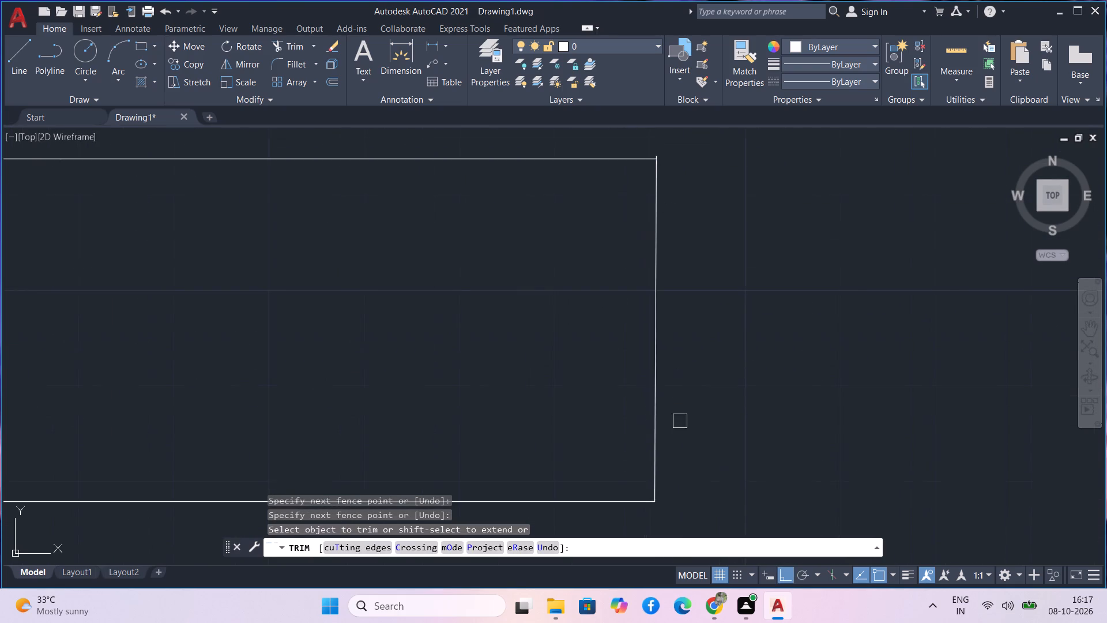
scroll(654, 241, up, 3)
middle_drag(657, 208, 642, 622)
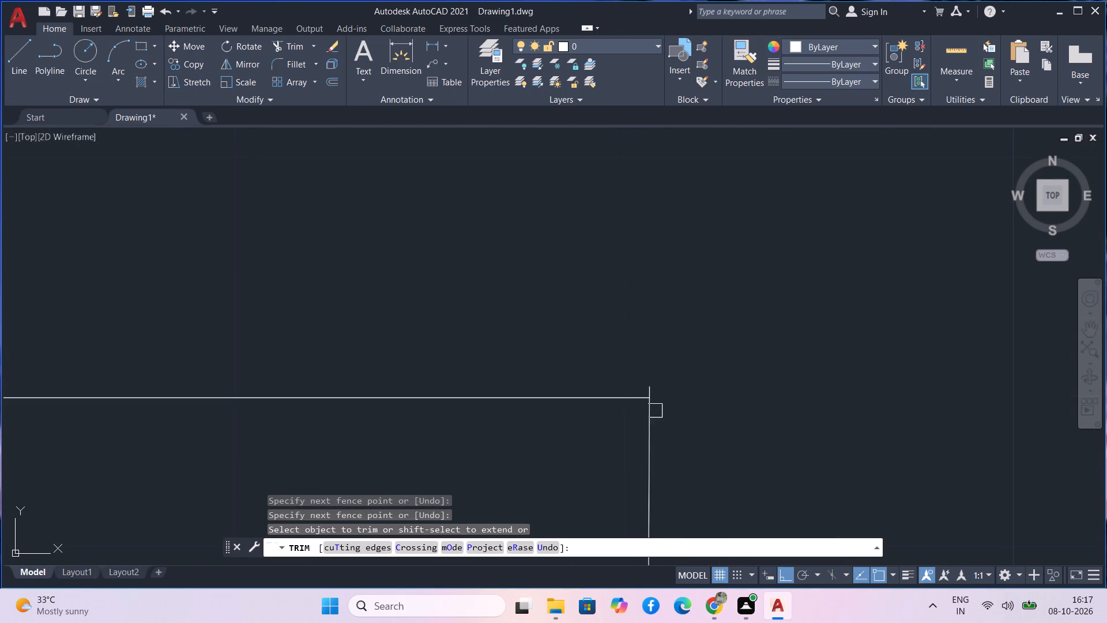
scroll(639, 386, up, 4)
drag(785, 391, 585, 404)
scroll(585, 404, down, 5)
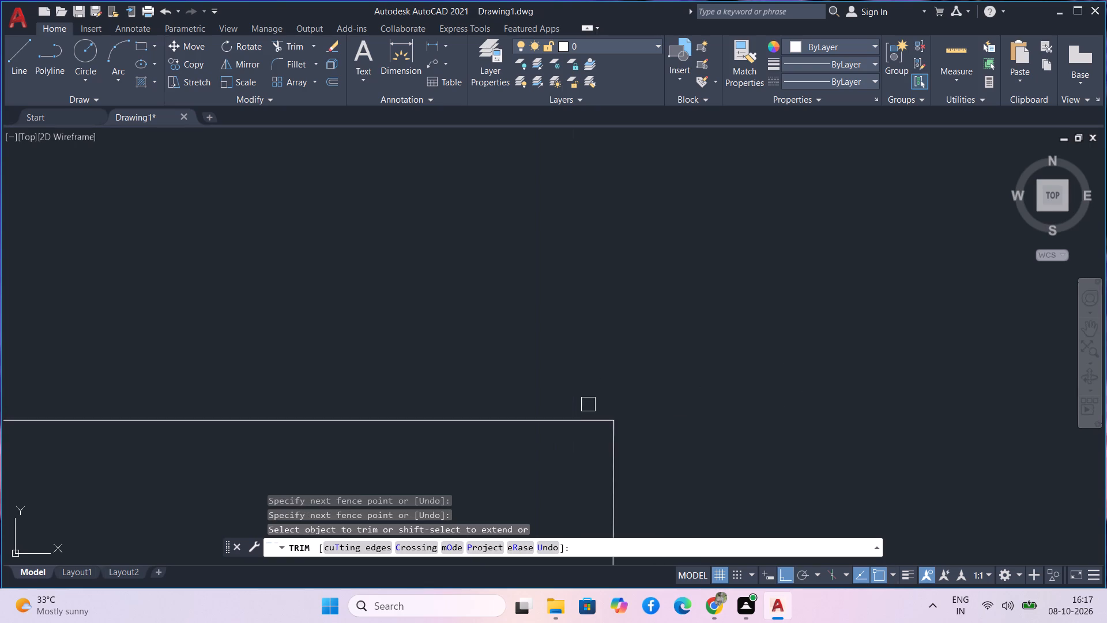
scroll(589, 396, down, 9)
Trim away the line separating the landing strip from the stair flight, across both lanes.
middle_drag(631, 336, 789, 219)
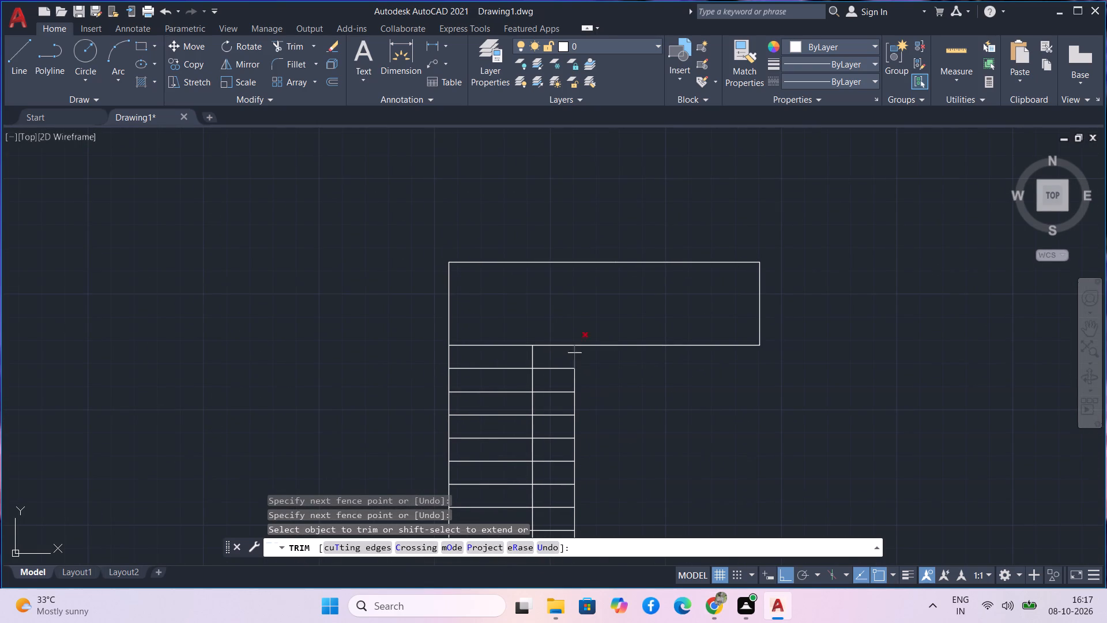
click(545, 350)
click(498, 342)
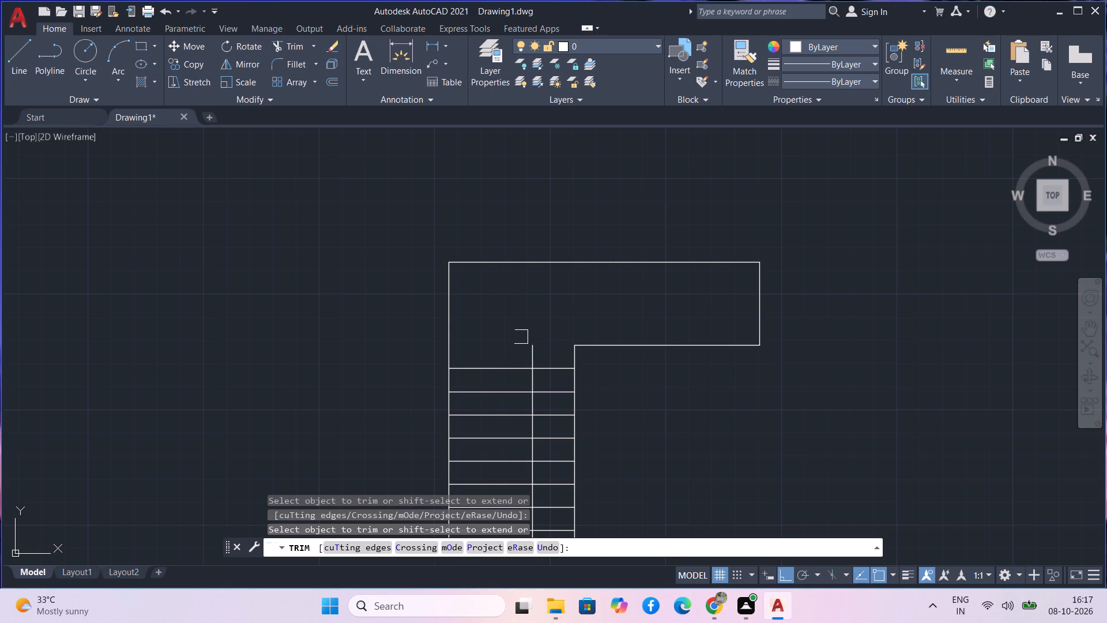
Trim the lane divider out of every tread, from the landing down to the stair's south end, keeping the tread lines.
middle_drag(521, 337, 517, 302)
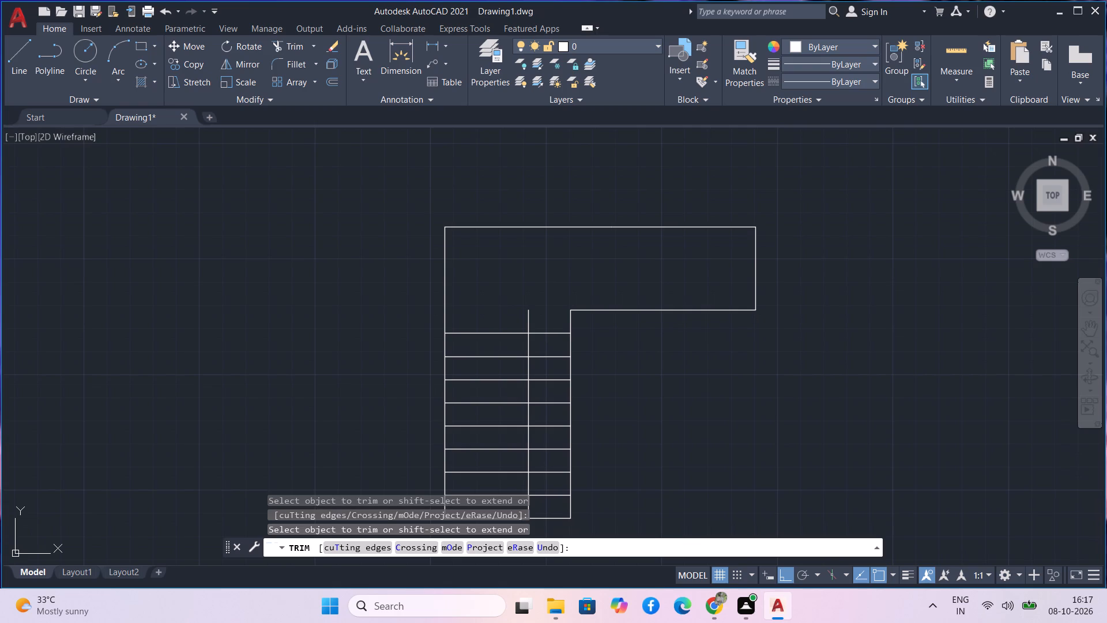
click(526, 311)
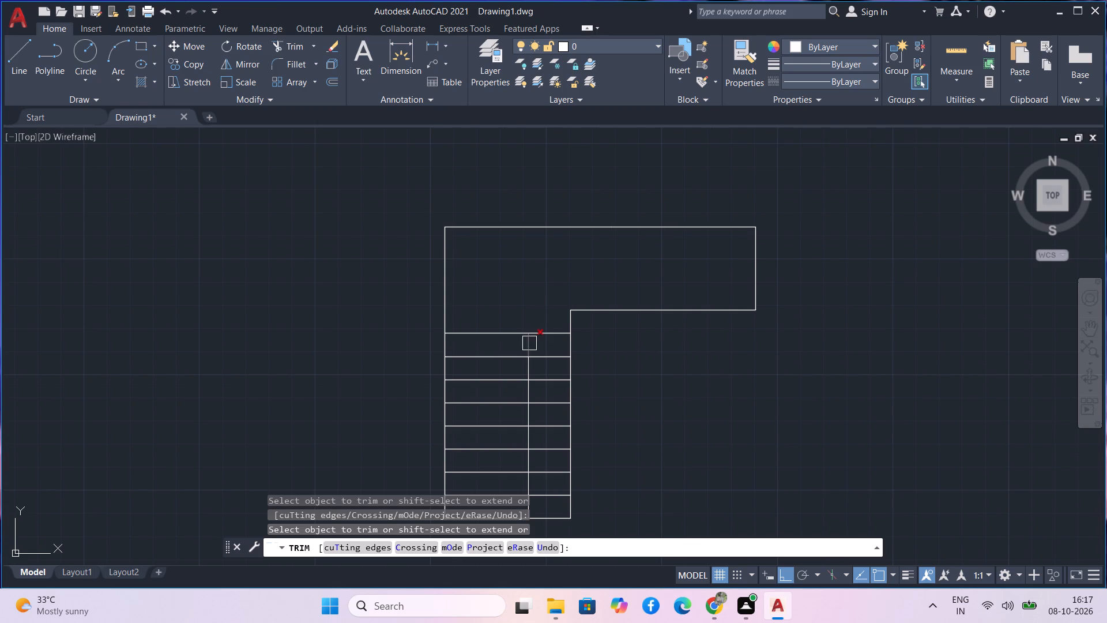
click(529, 344)
click(528, 369)
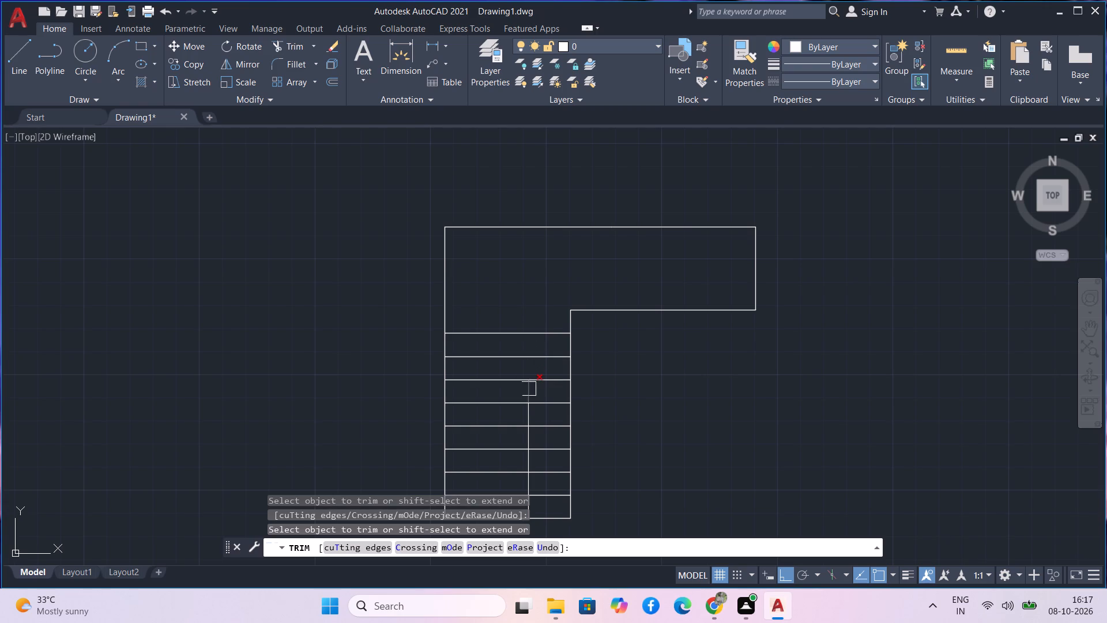
click(529, 392)
click(528, 417)
click(526, 444)
key(ctrl+z)
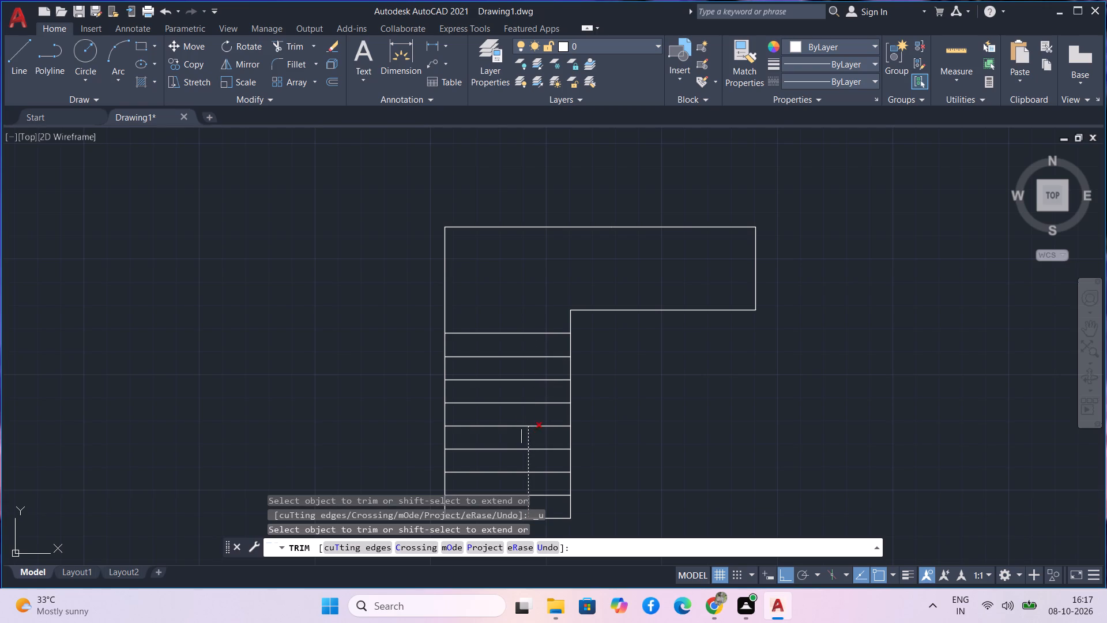
click(530, 440)
click(530, 459)
scroll(530, 459, down, 2)
scroll(530, 470, up, 3)
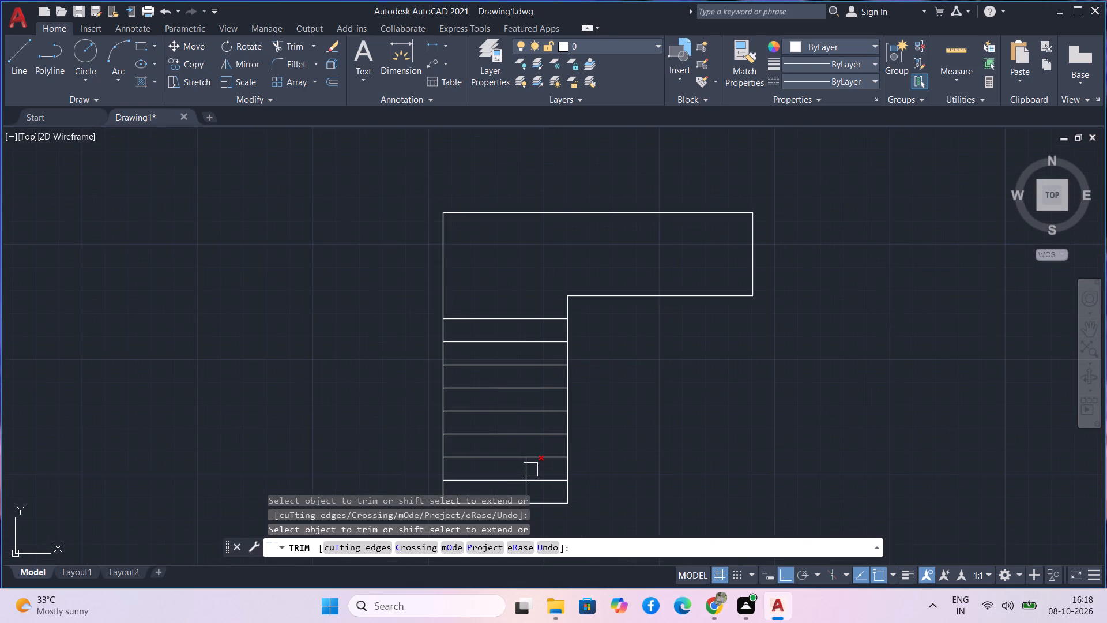
middle_drag(530, 470, 498, 367)
scroll(492, 371, up, 3)
click(495, 361)
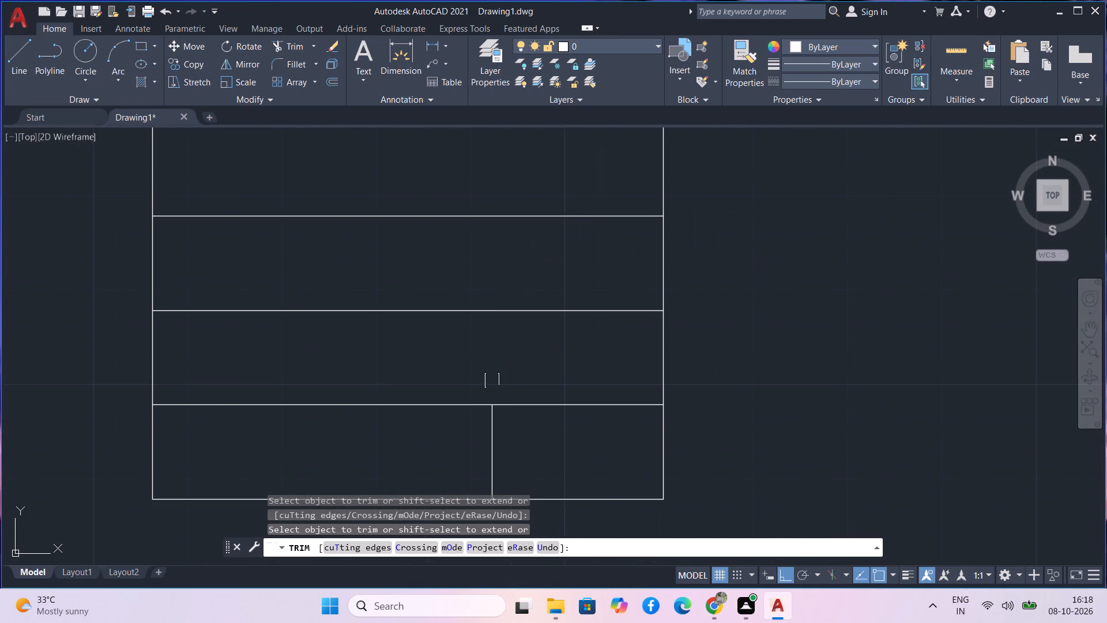
click(496, 439)
scroll(496, 372, down, 4)
scroll(472, 255, down, 1)
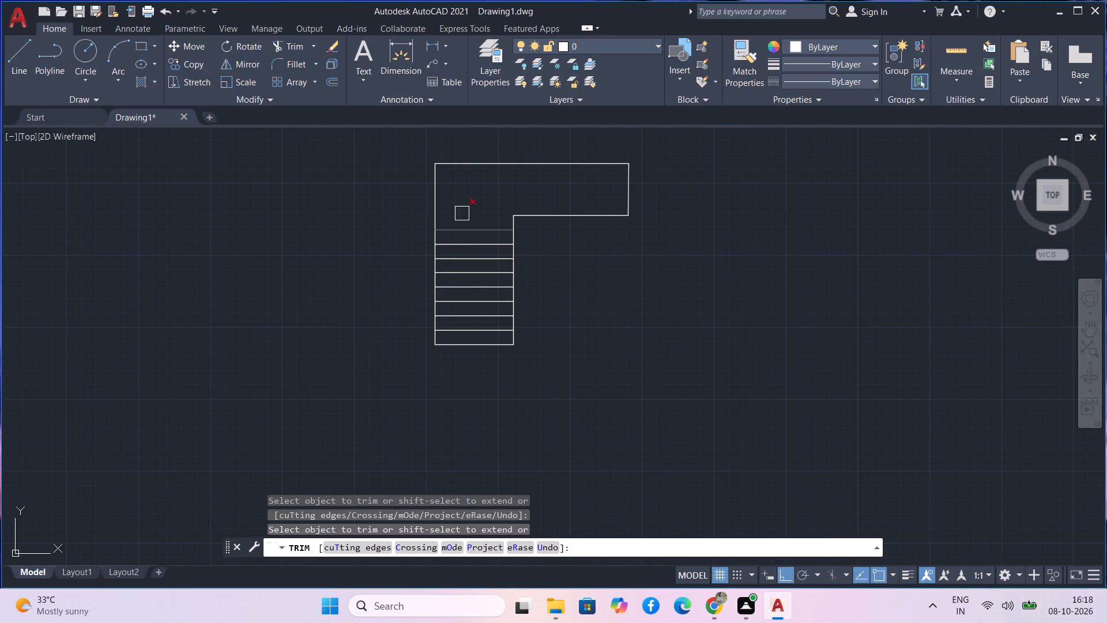
key(Escape)
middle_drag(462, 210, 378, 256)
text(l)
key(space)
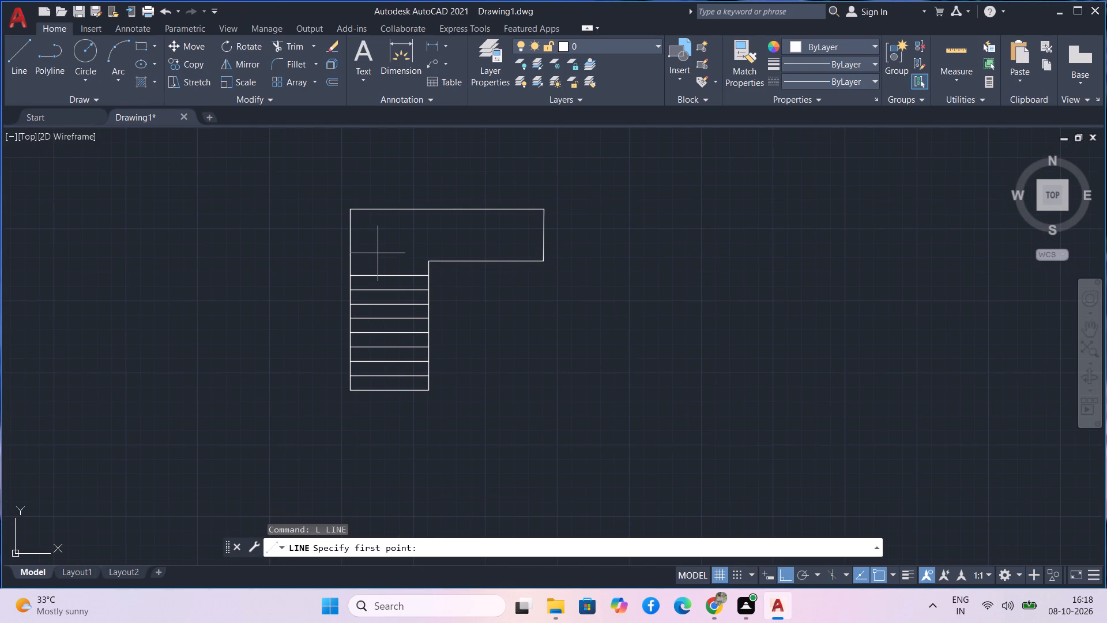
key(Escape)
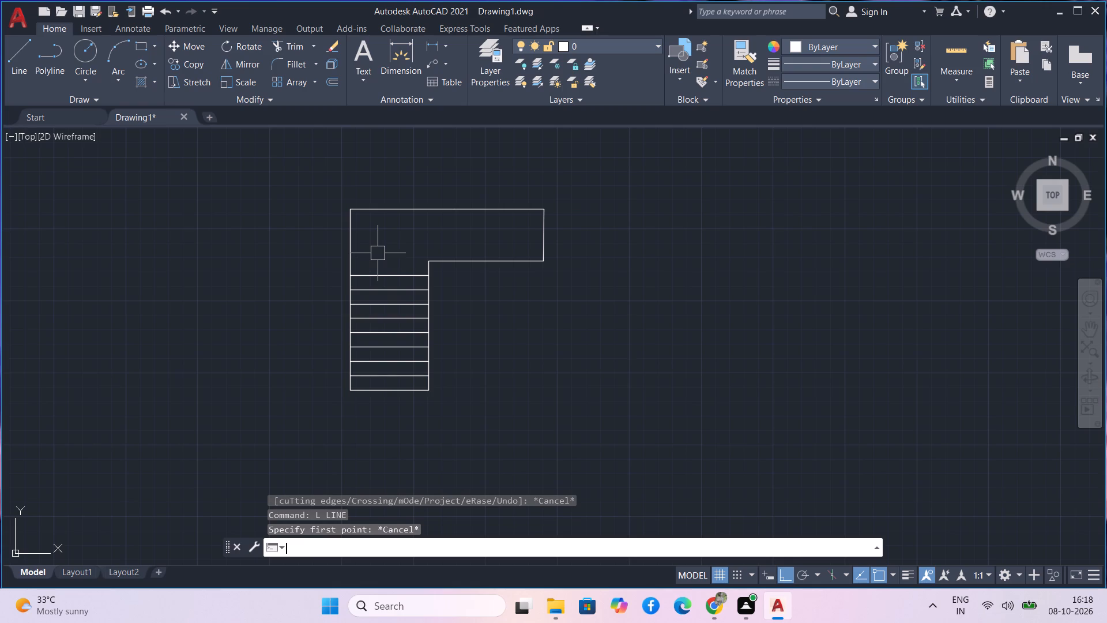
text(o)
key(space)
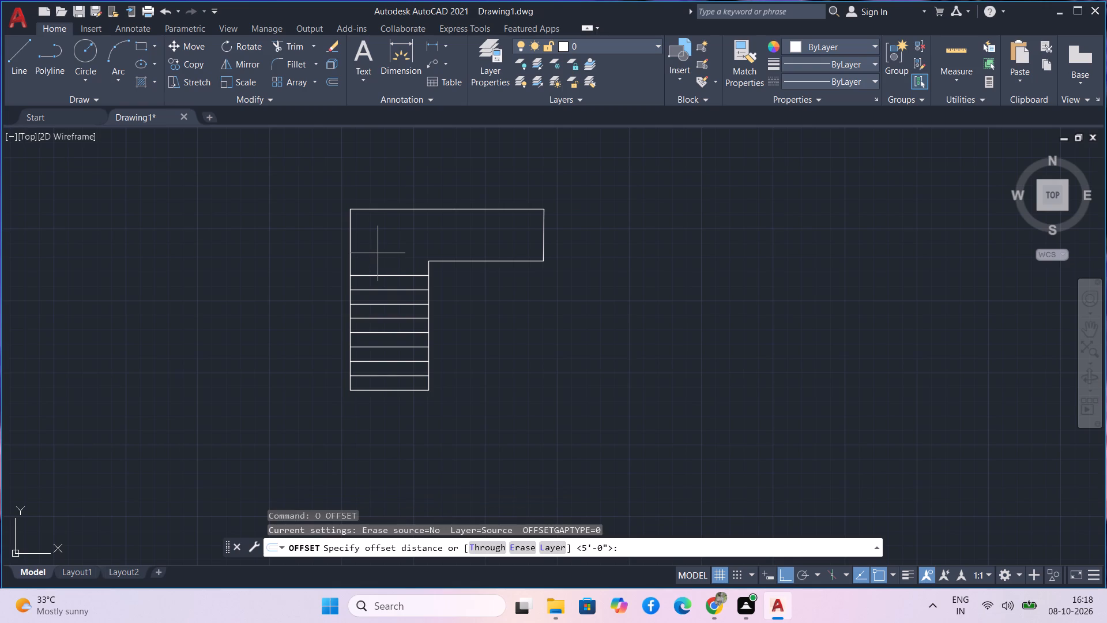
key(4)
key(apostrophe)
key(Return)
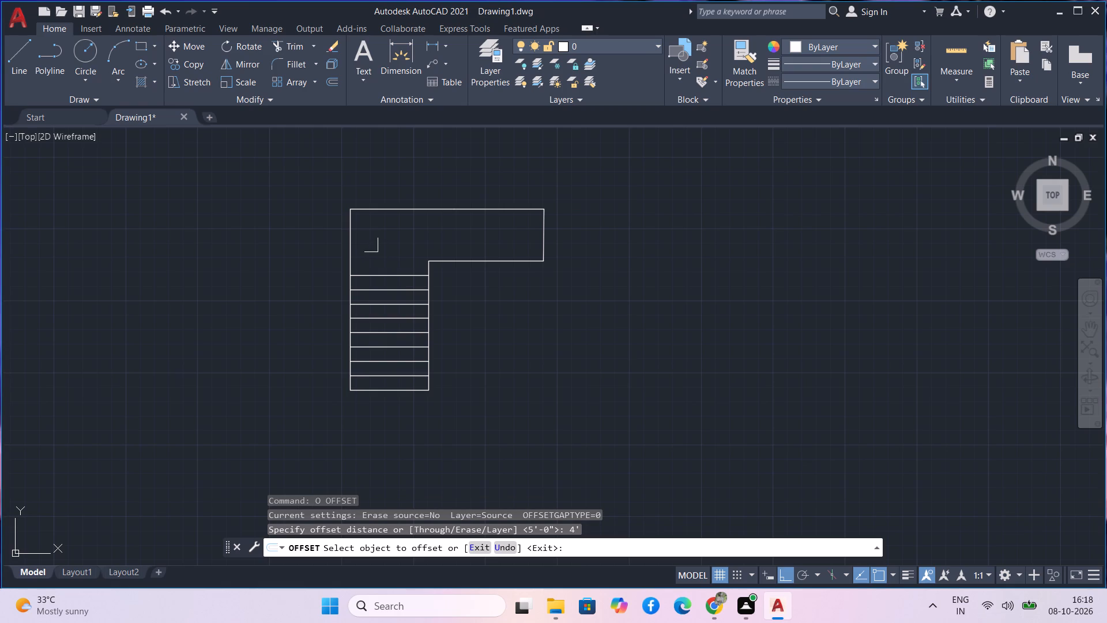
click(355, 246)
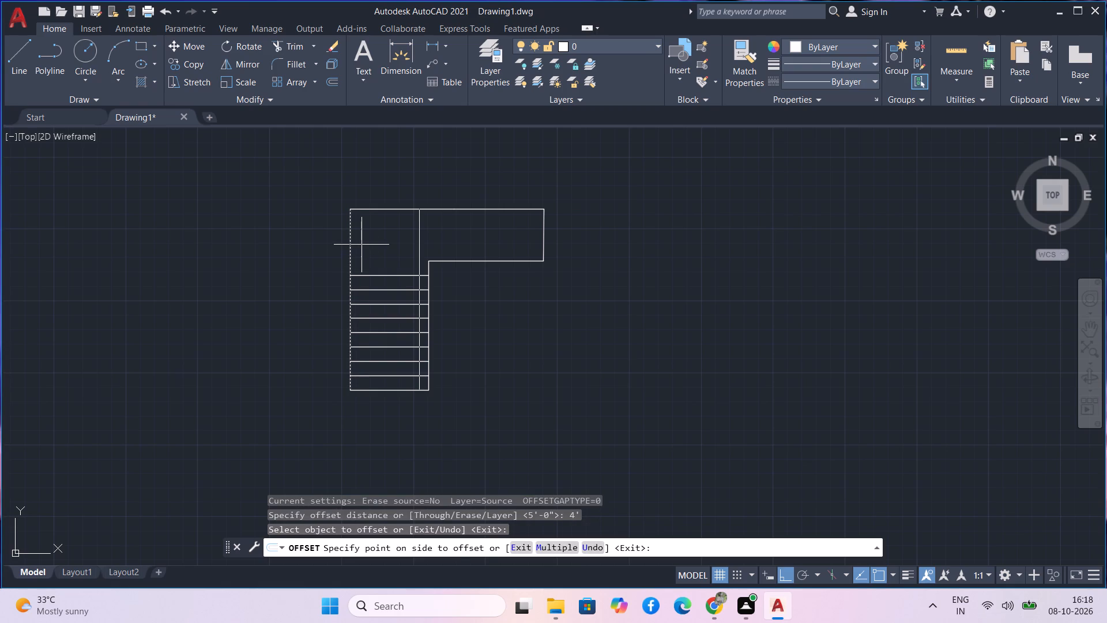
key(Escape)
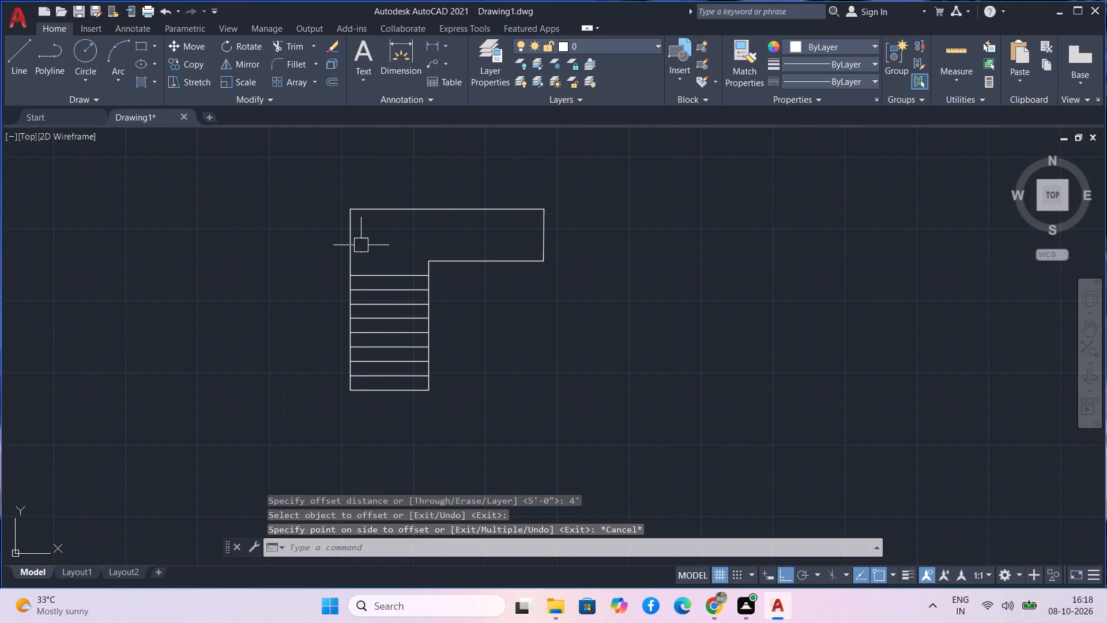
Offset the staircase's west edge line 4.5' to the east, carrying it across the landing.
text(o 4.5')
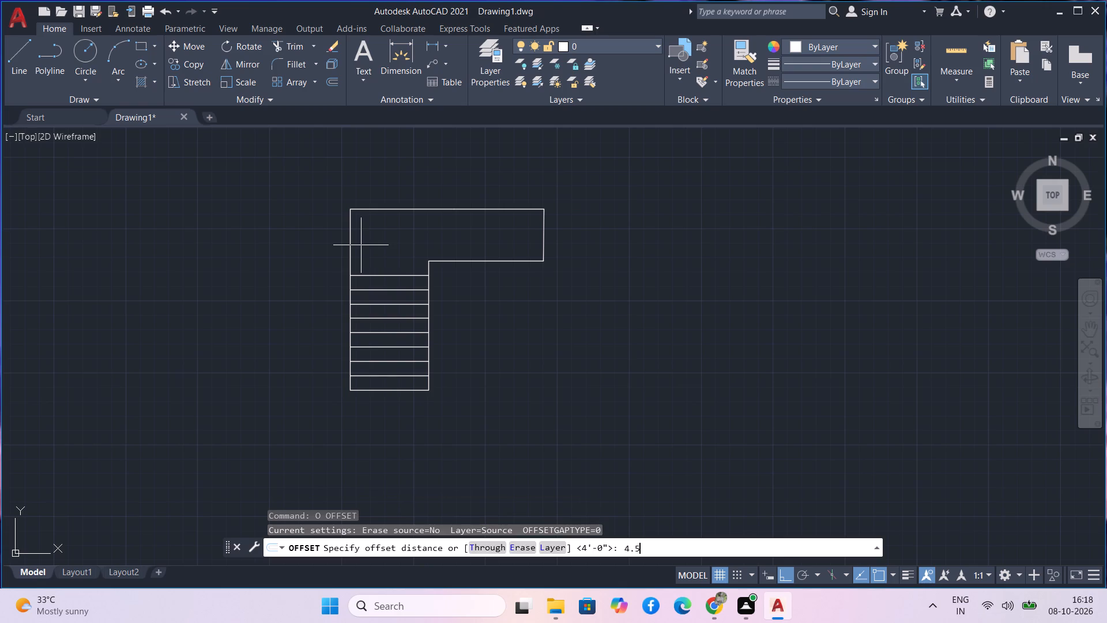
key(Return)
click(353, 245)
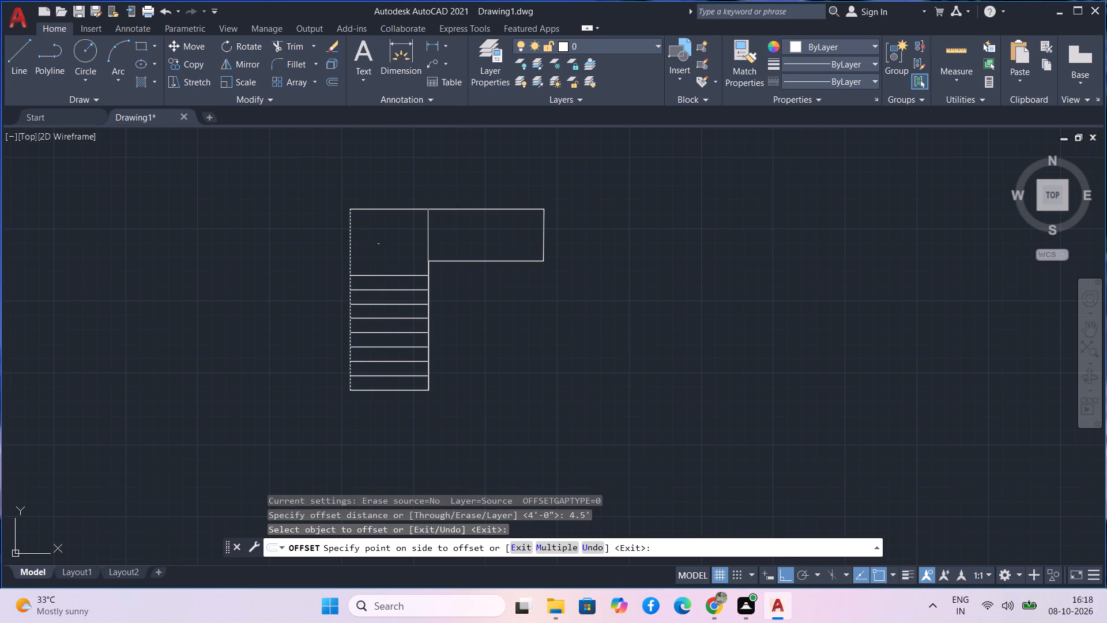
click(393, 244)
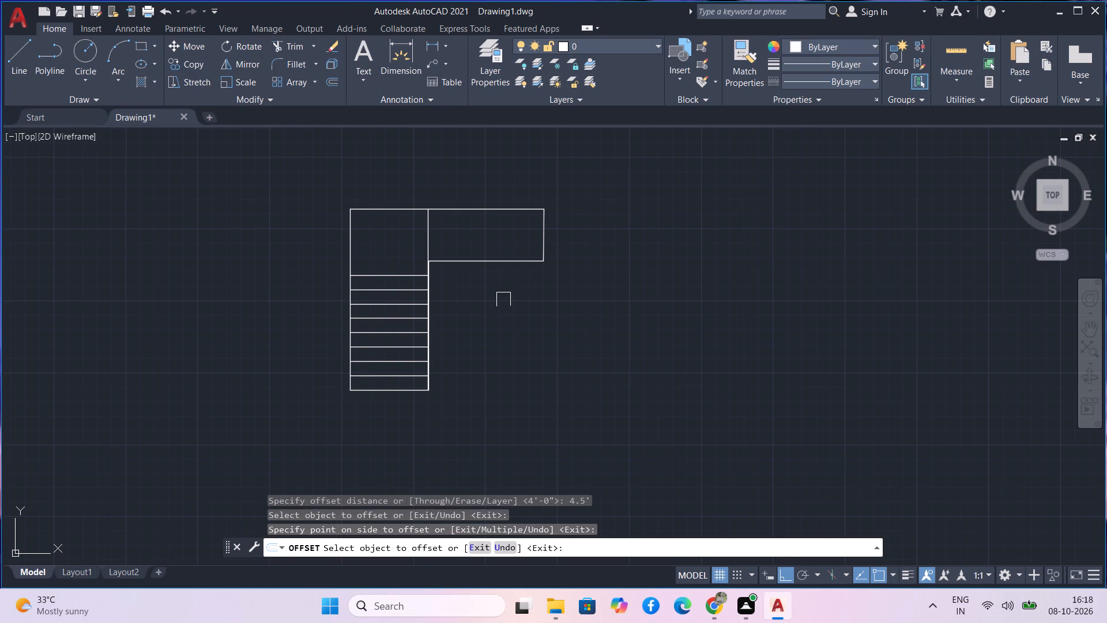
key(Escape)
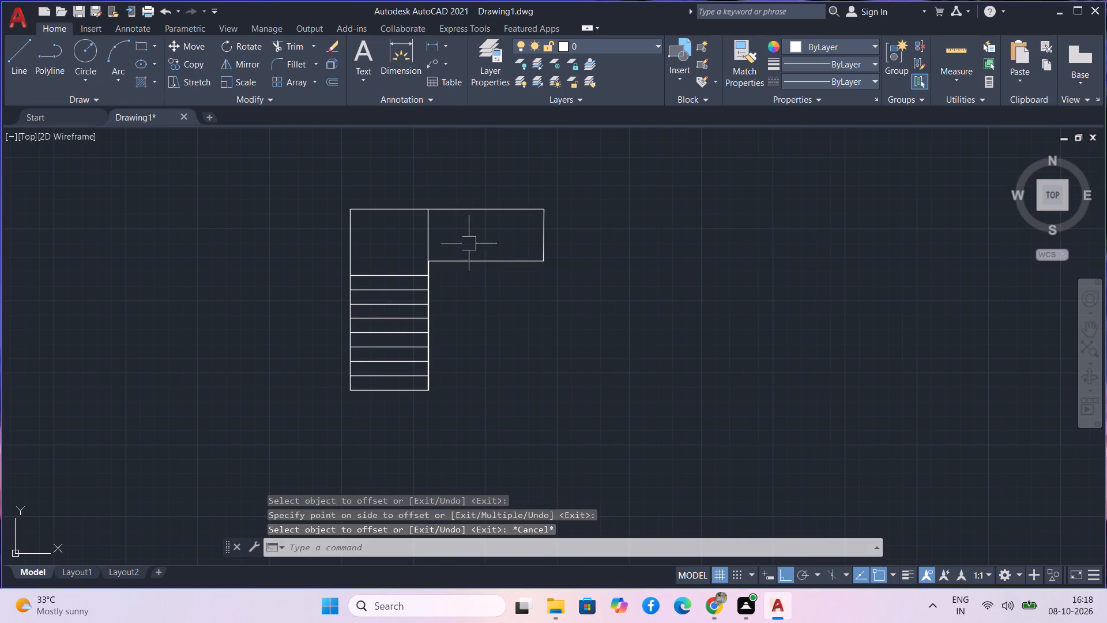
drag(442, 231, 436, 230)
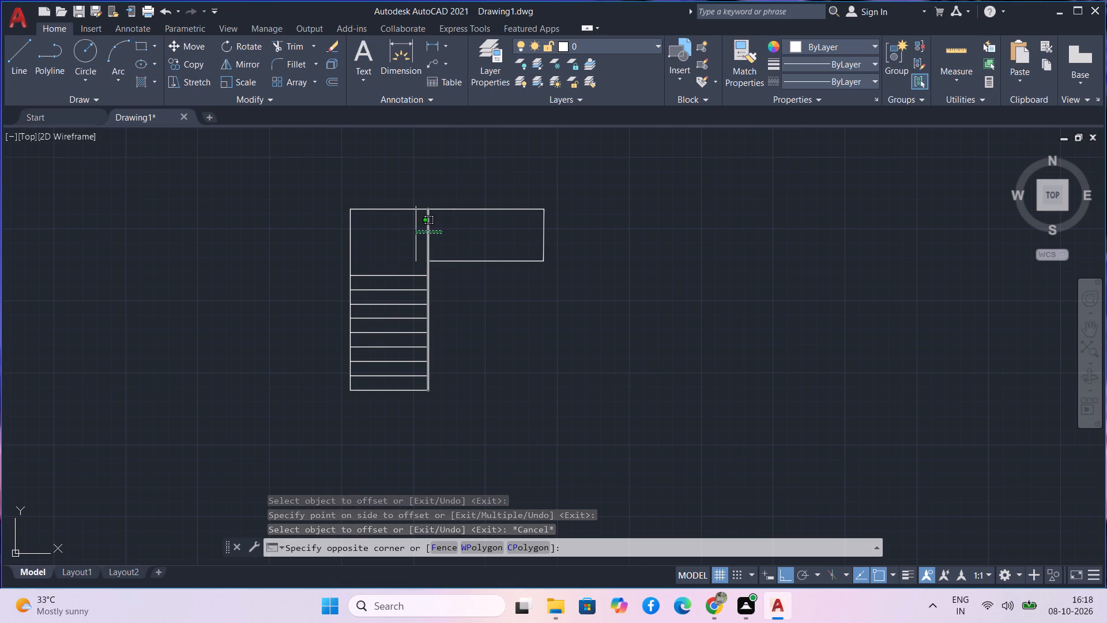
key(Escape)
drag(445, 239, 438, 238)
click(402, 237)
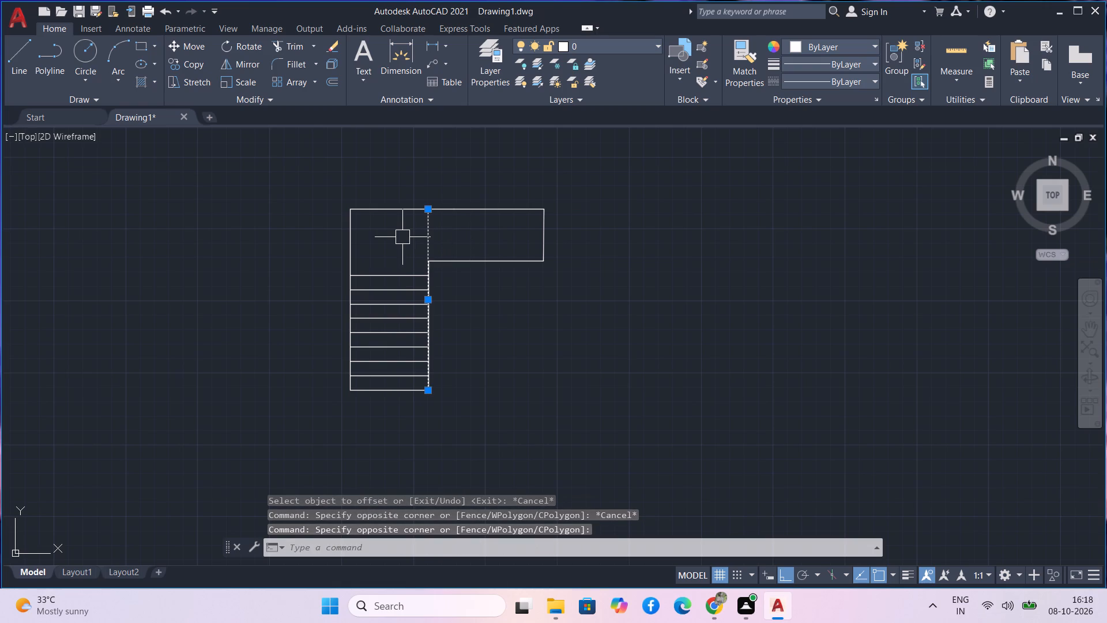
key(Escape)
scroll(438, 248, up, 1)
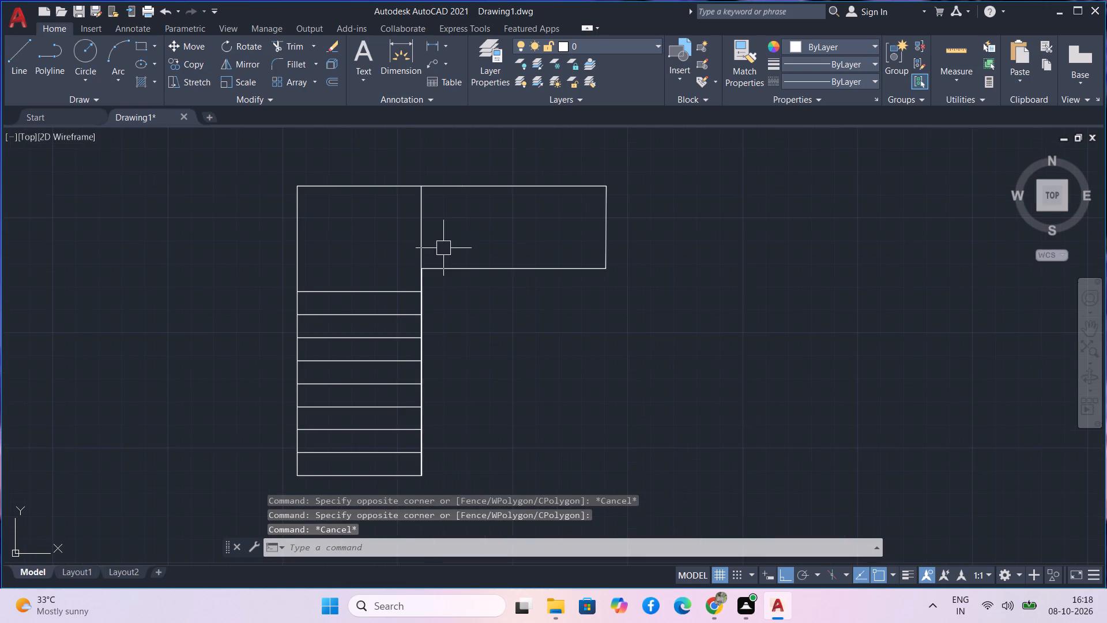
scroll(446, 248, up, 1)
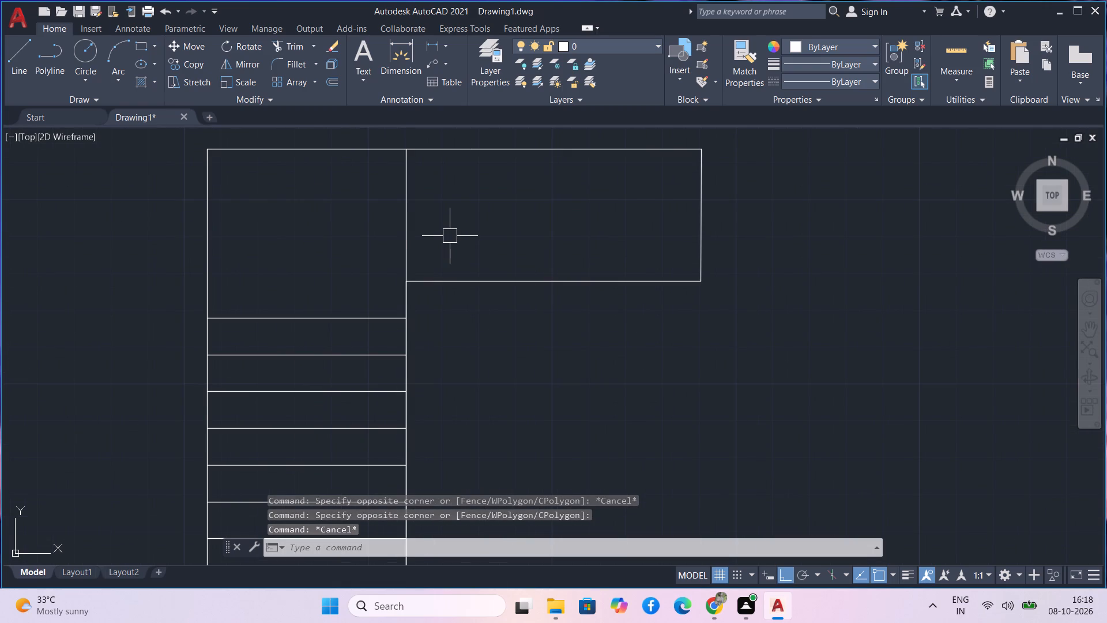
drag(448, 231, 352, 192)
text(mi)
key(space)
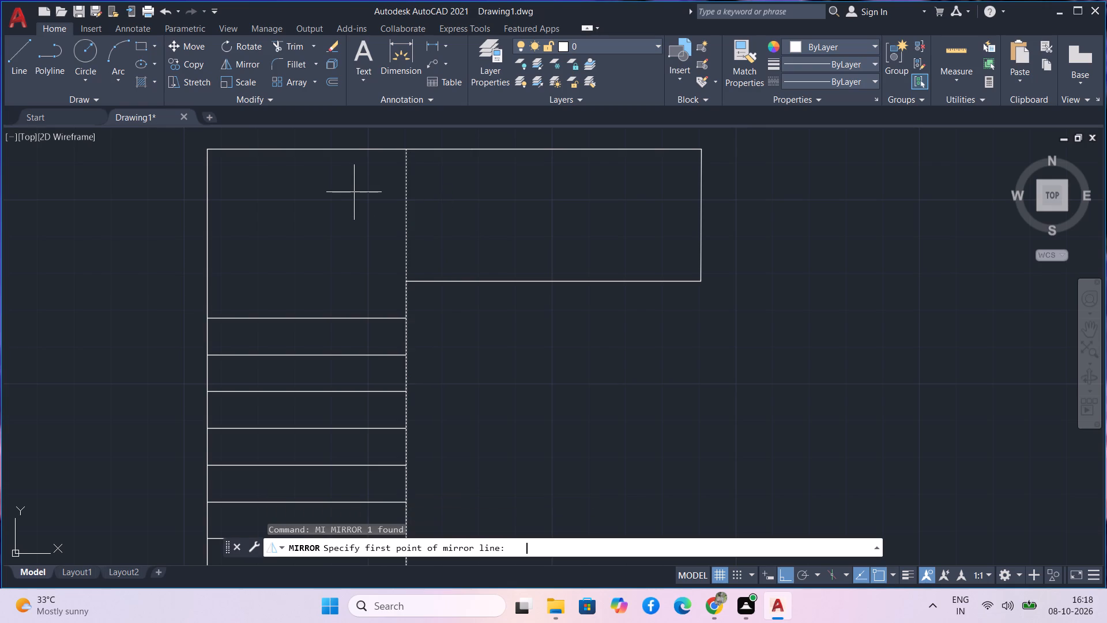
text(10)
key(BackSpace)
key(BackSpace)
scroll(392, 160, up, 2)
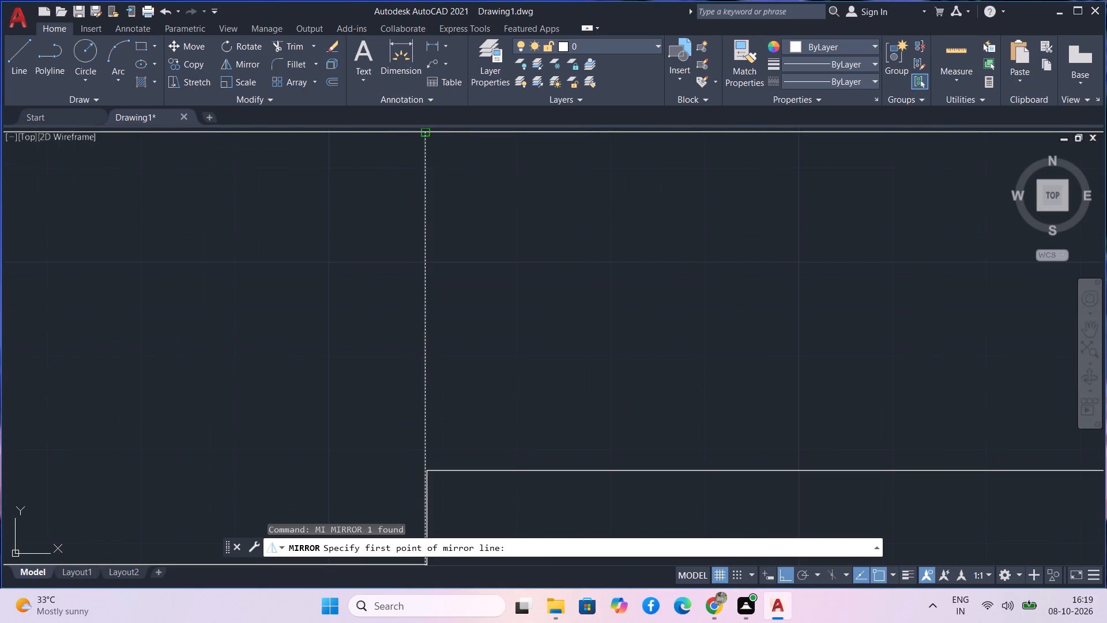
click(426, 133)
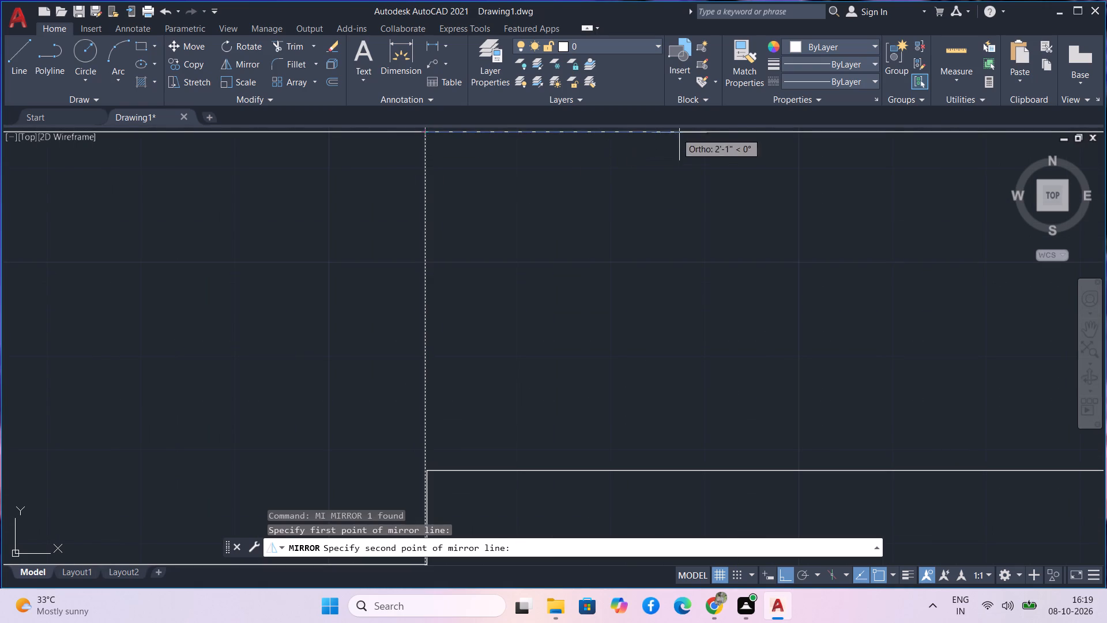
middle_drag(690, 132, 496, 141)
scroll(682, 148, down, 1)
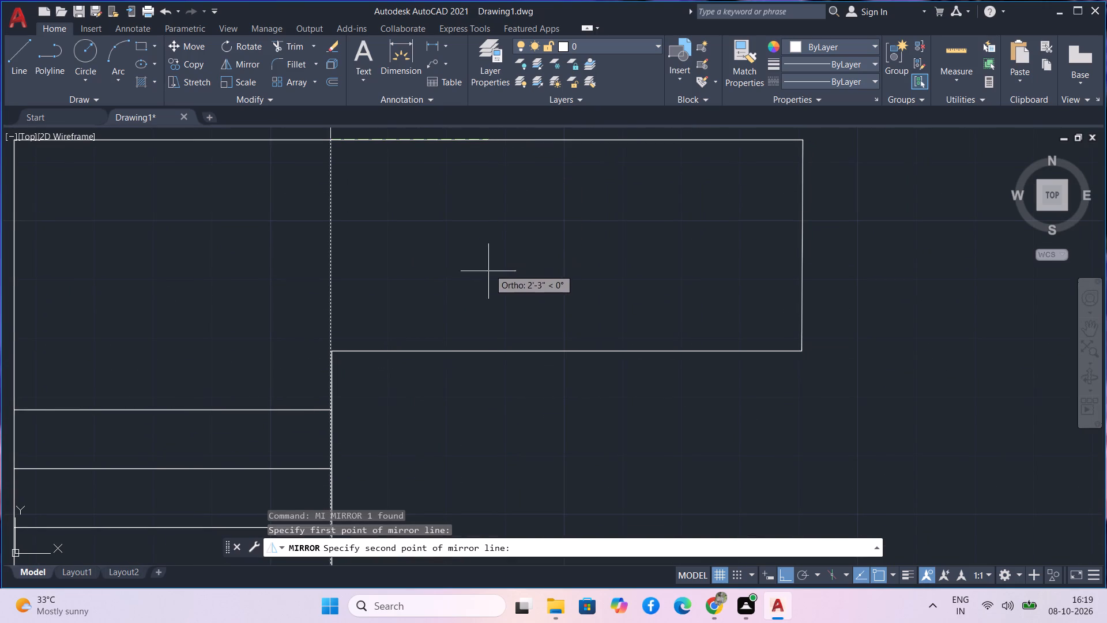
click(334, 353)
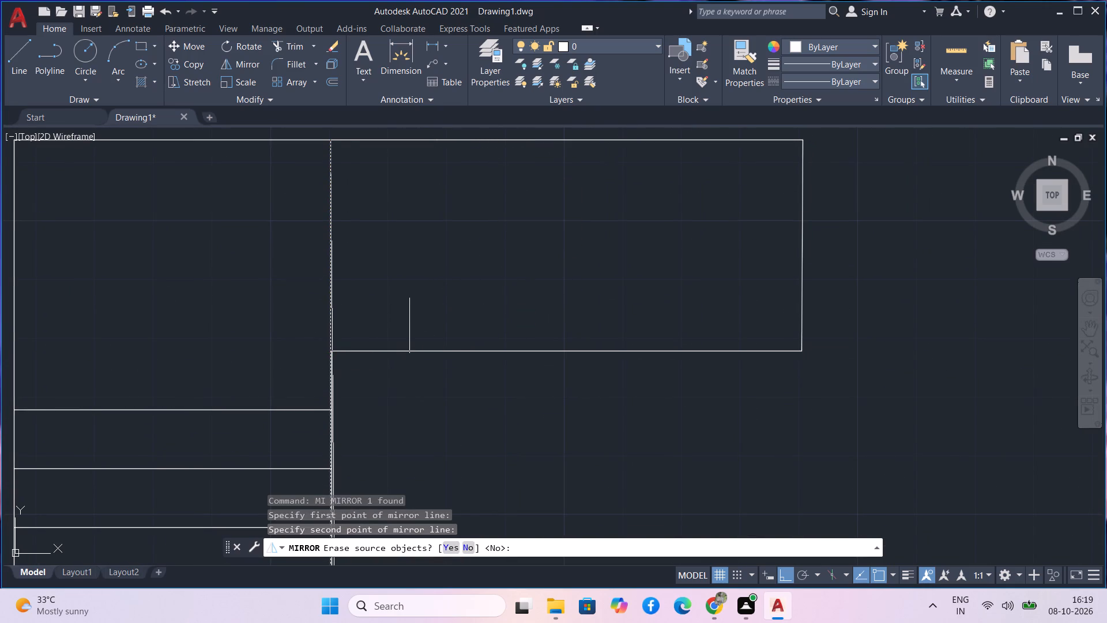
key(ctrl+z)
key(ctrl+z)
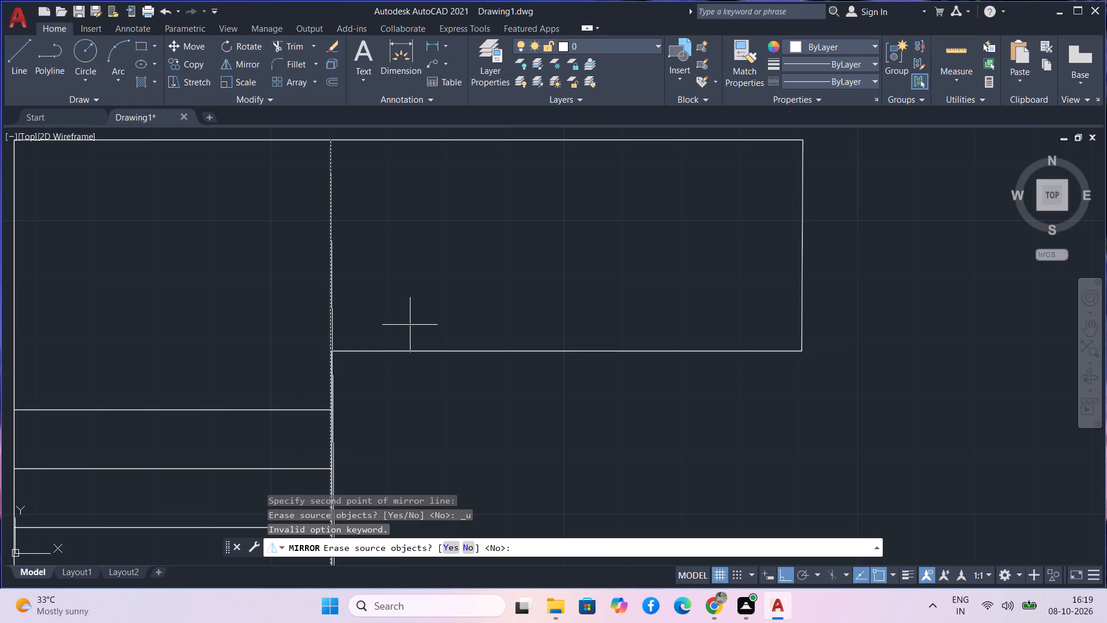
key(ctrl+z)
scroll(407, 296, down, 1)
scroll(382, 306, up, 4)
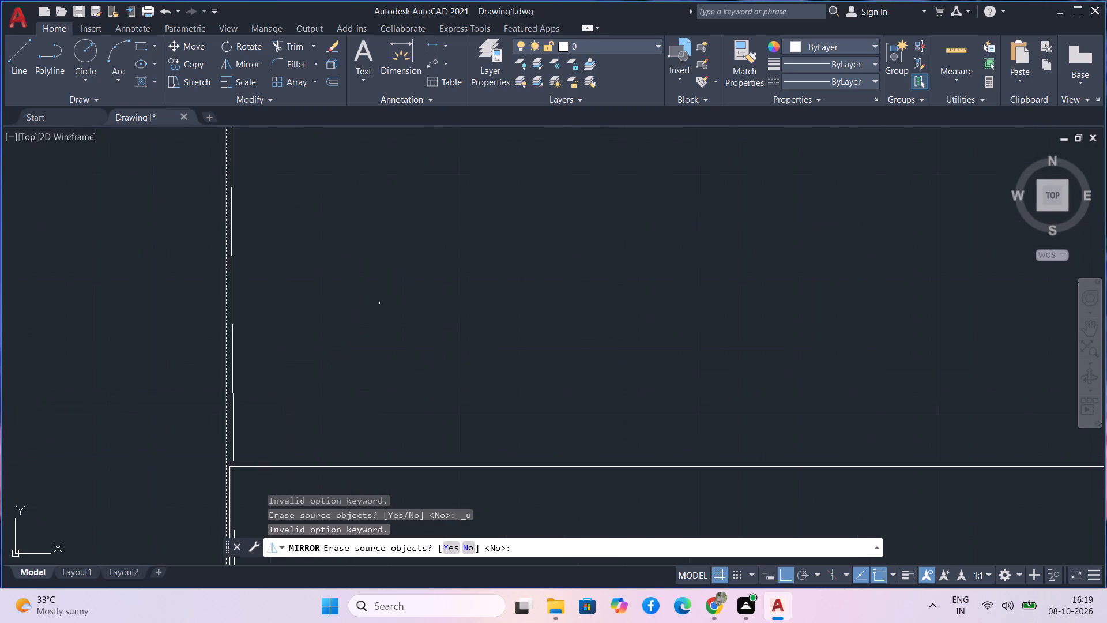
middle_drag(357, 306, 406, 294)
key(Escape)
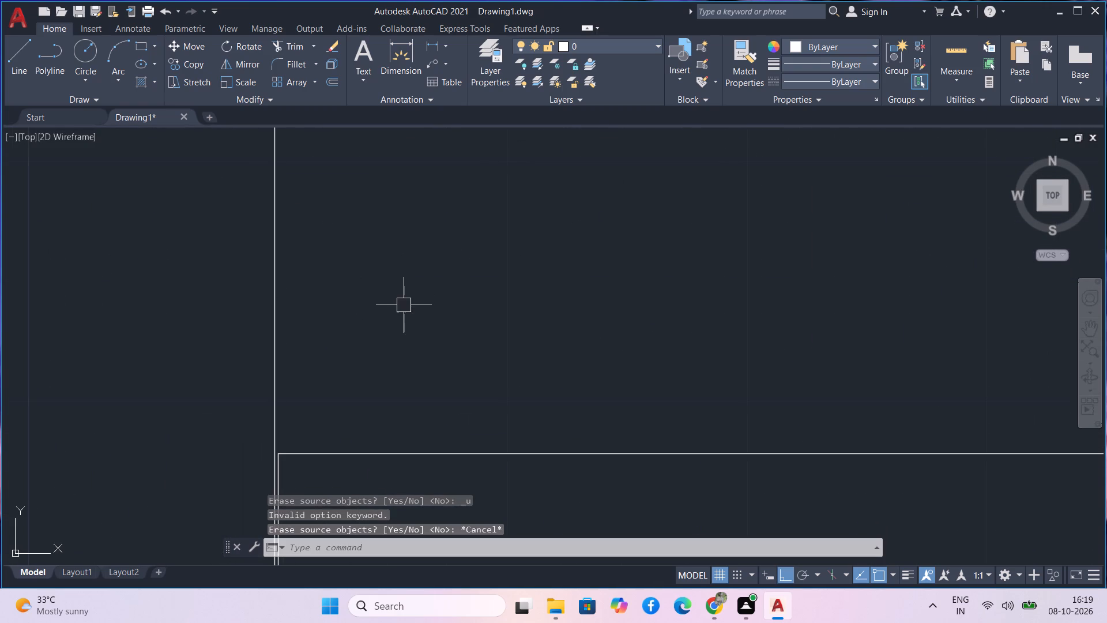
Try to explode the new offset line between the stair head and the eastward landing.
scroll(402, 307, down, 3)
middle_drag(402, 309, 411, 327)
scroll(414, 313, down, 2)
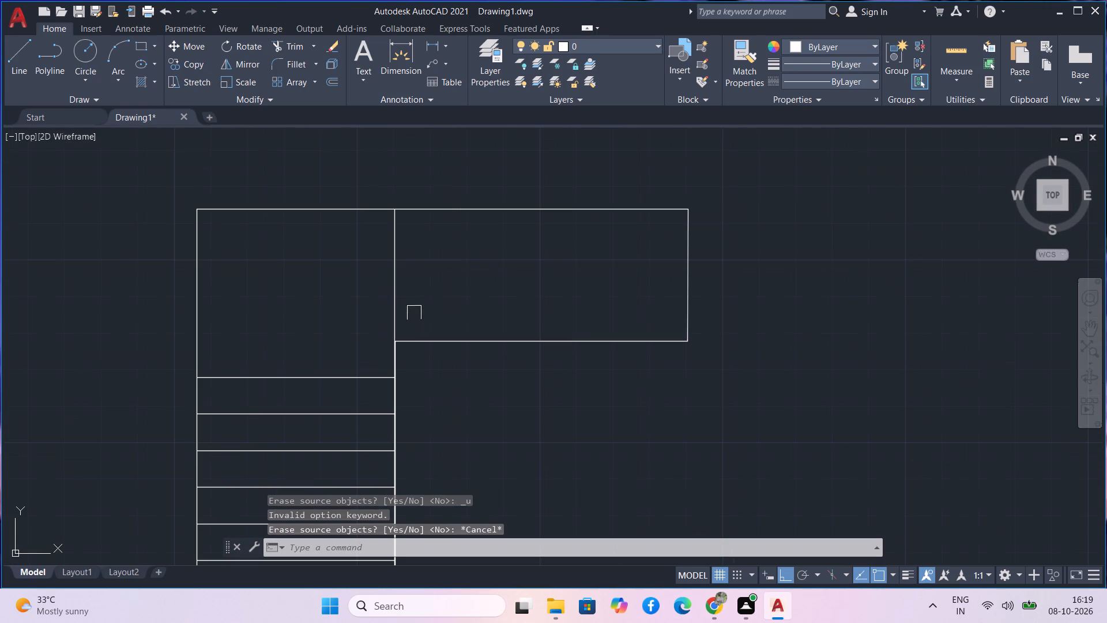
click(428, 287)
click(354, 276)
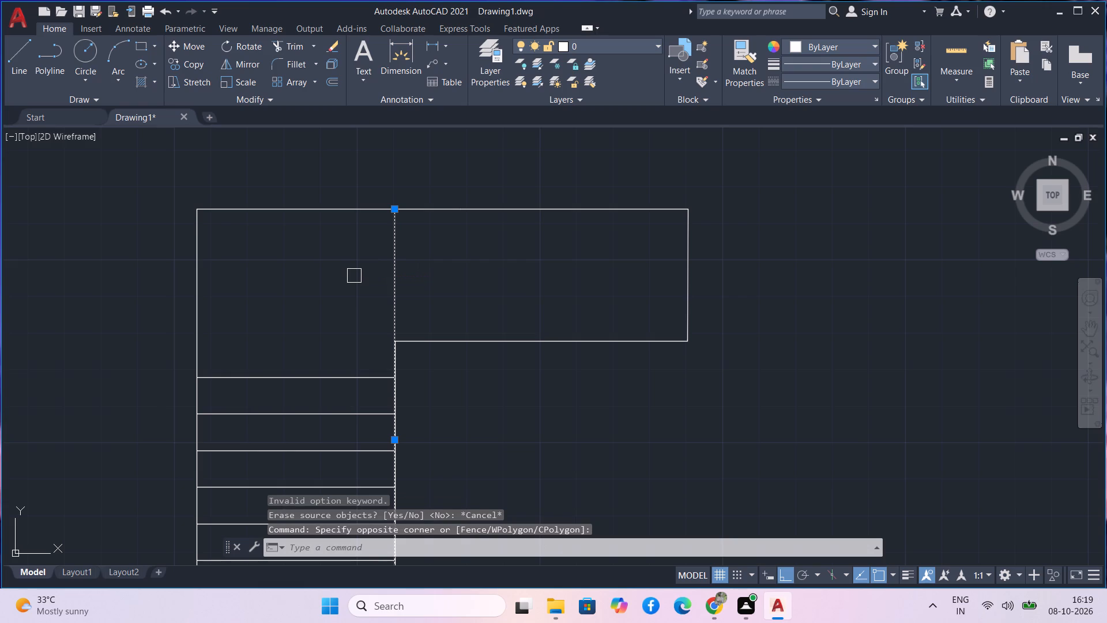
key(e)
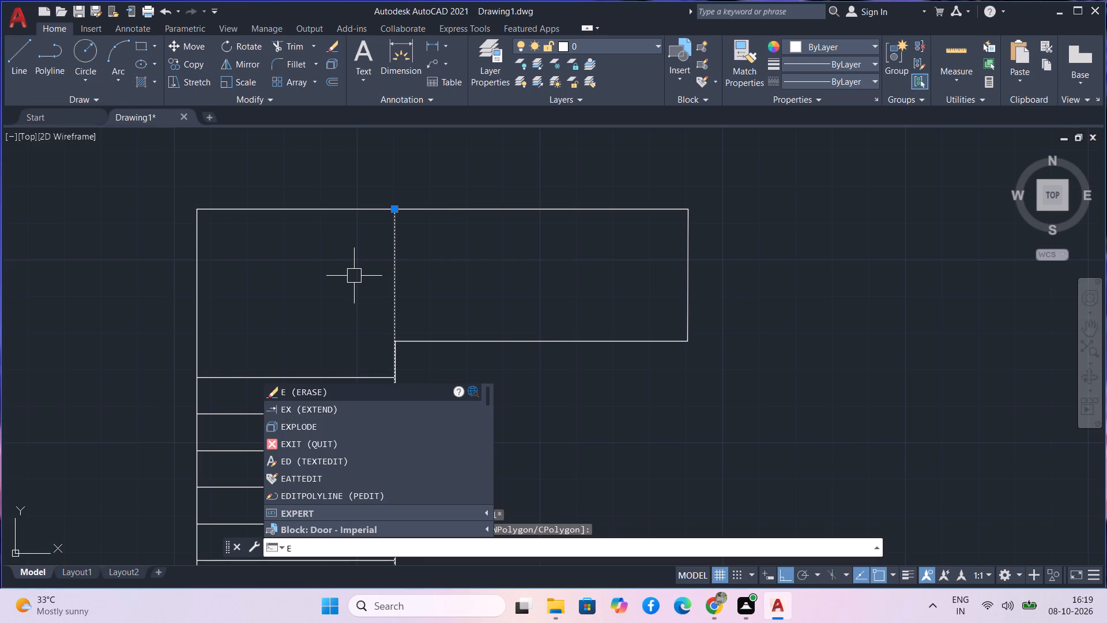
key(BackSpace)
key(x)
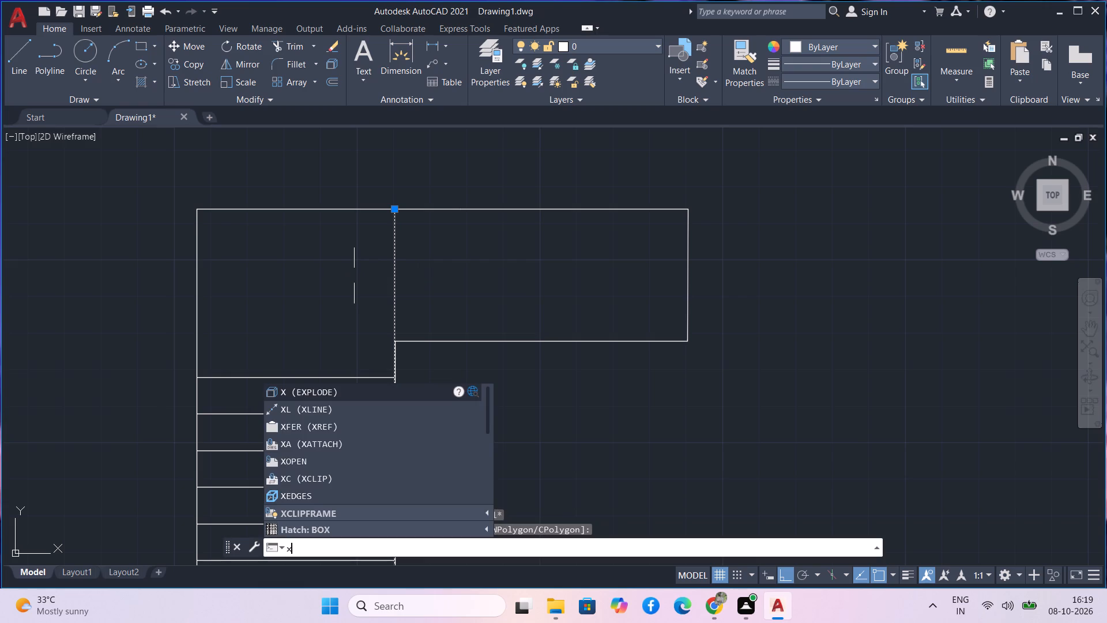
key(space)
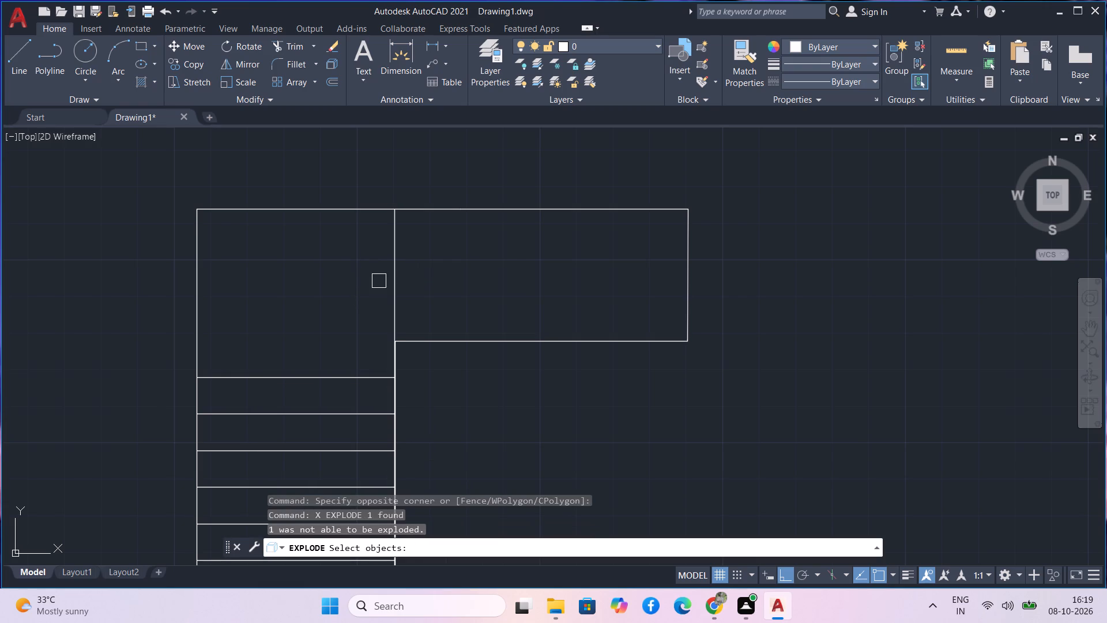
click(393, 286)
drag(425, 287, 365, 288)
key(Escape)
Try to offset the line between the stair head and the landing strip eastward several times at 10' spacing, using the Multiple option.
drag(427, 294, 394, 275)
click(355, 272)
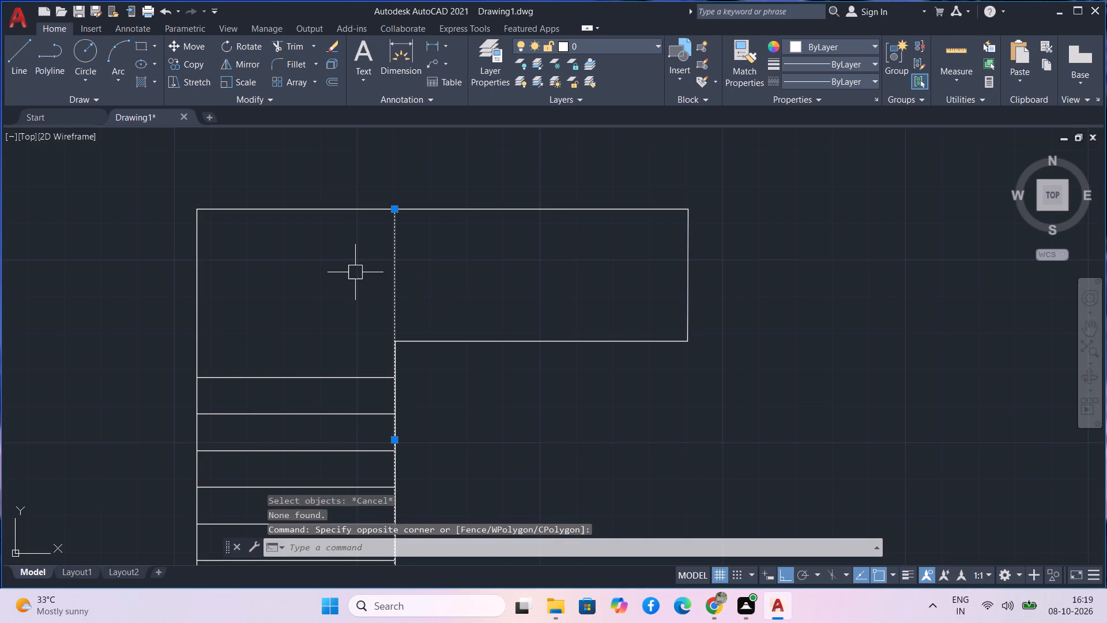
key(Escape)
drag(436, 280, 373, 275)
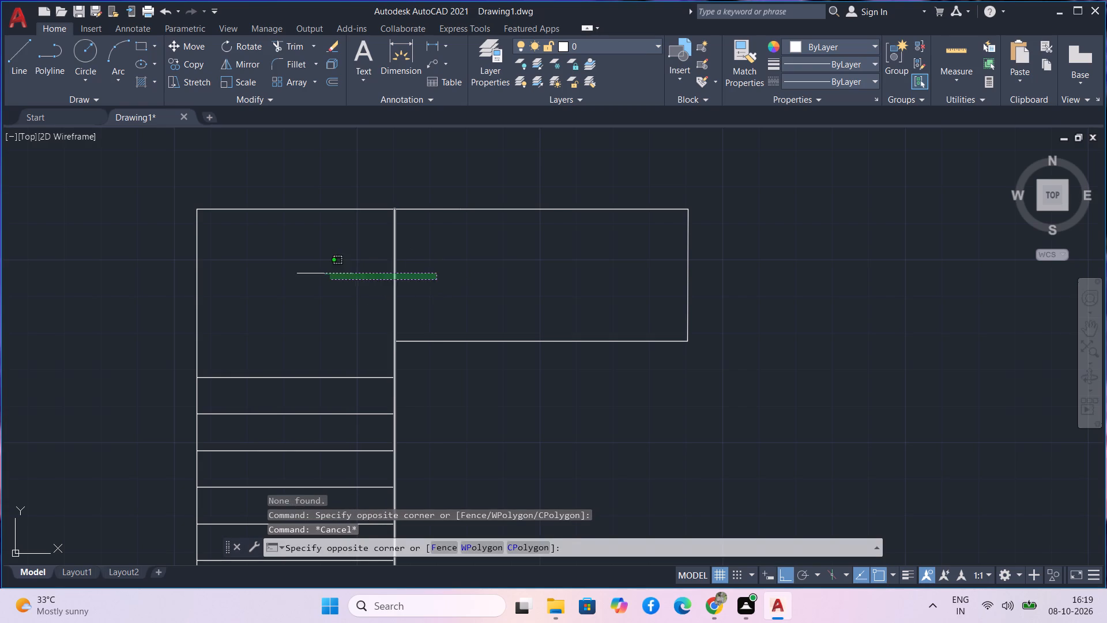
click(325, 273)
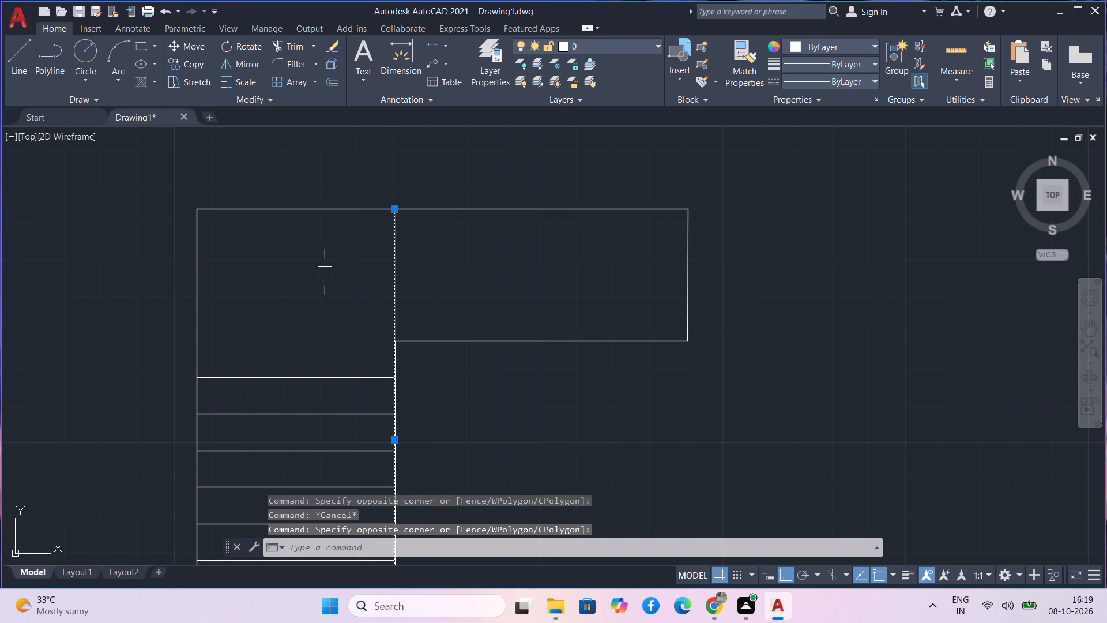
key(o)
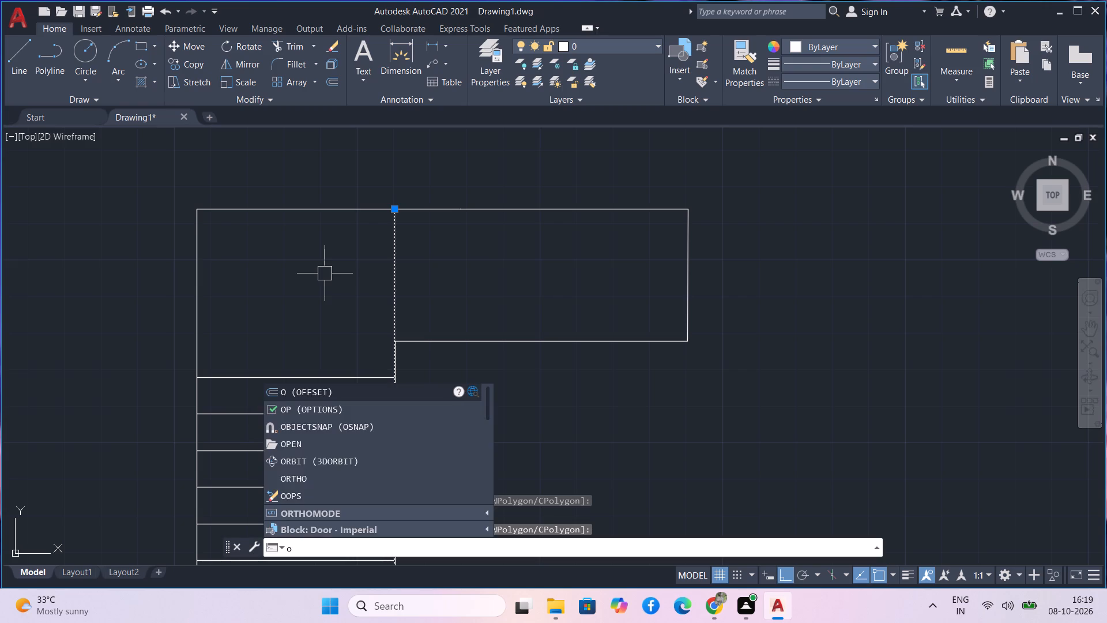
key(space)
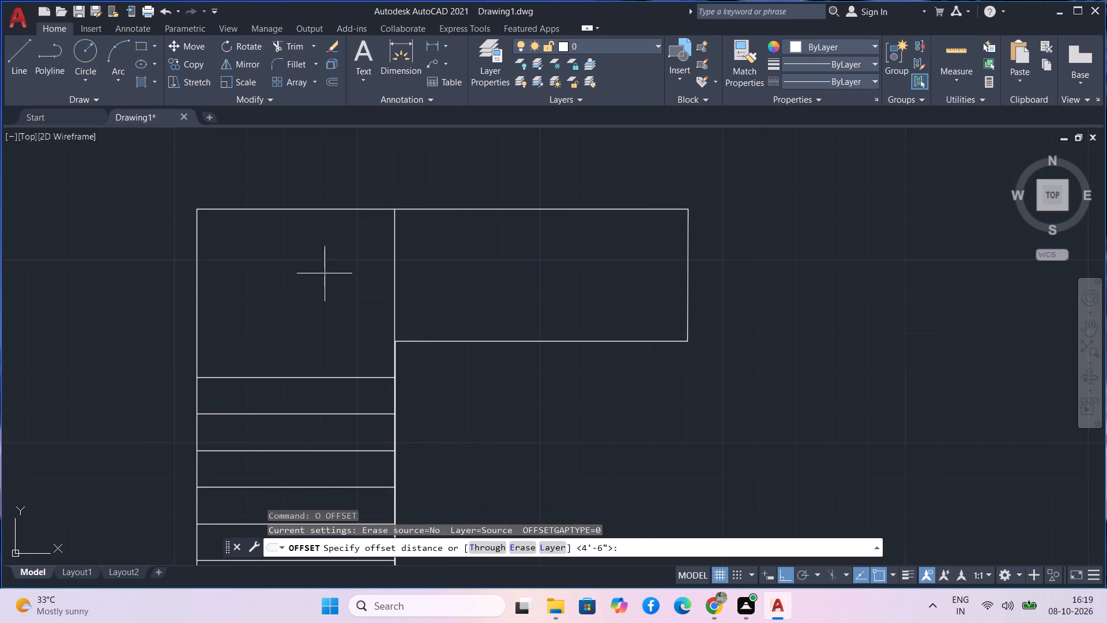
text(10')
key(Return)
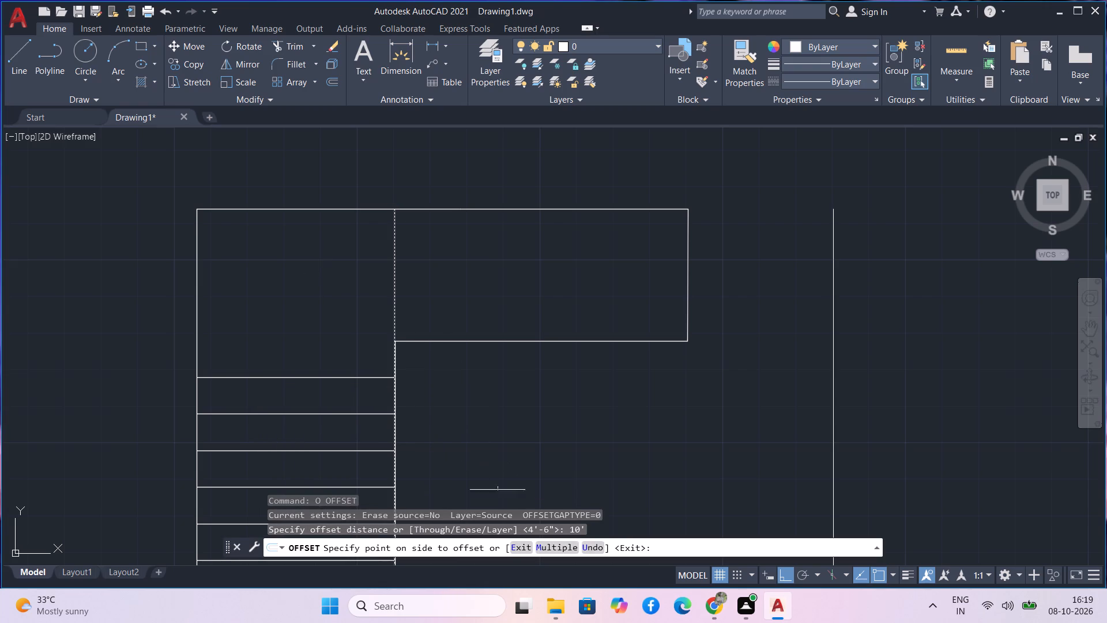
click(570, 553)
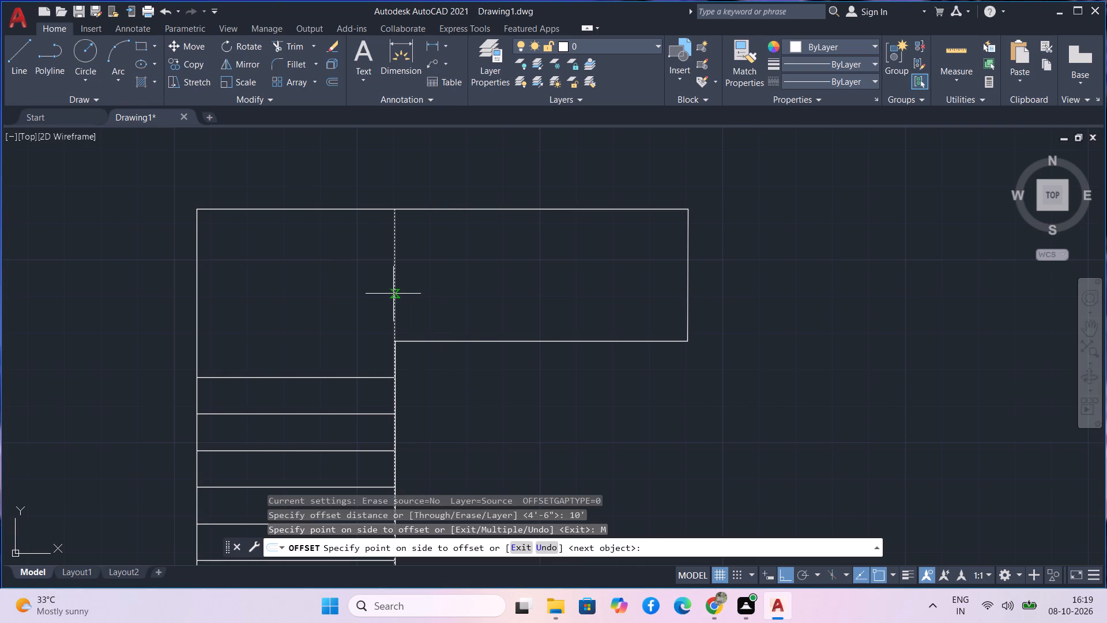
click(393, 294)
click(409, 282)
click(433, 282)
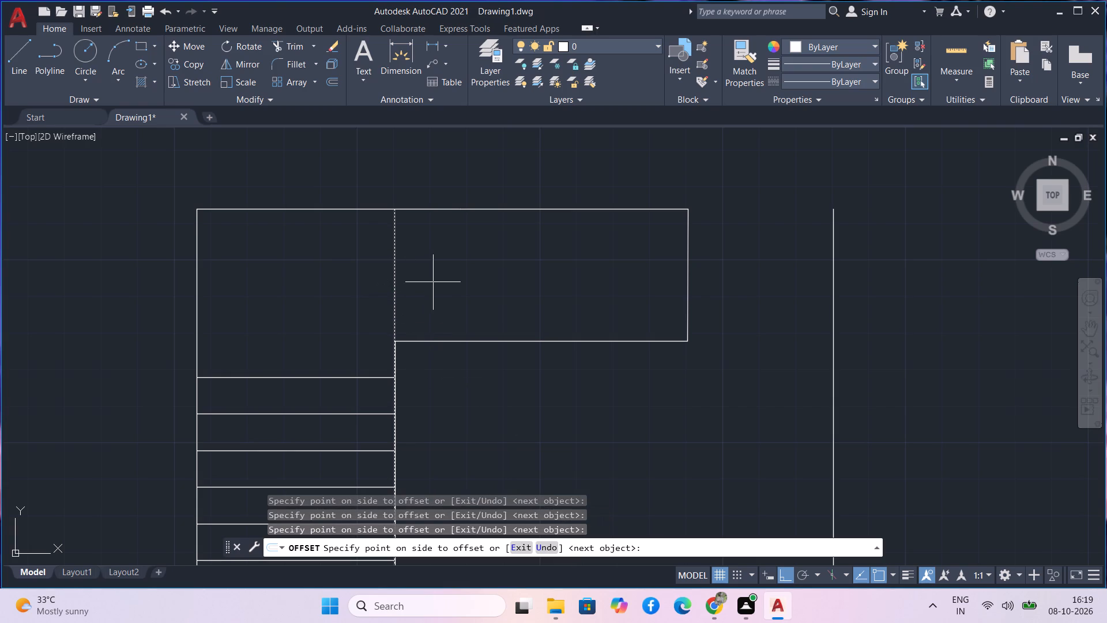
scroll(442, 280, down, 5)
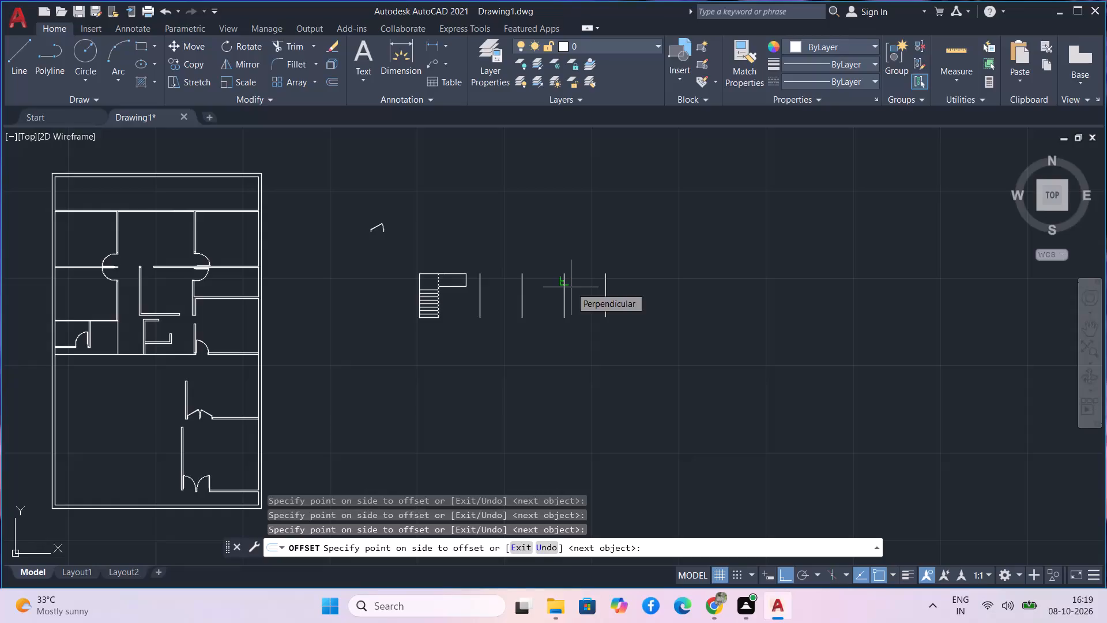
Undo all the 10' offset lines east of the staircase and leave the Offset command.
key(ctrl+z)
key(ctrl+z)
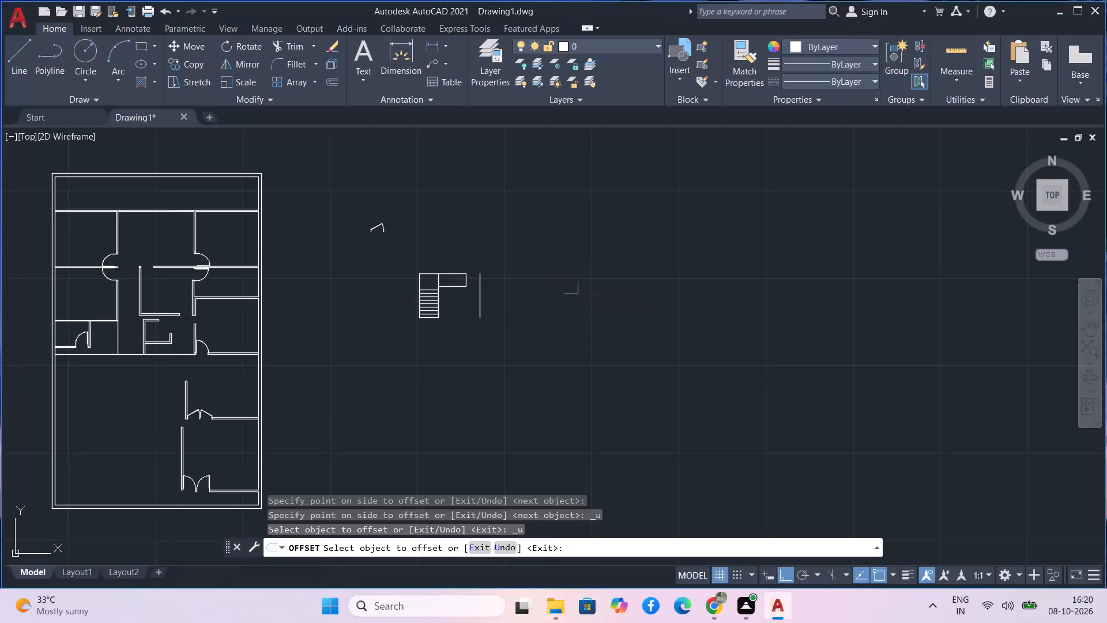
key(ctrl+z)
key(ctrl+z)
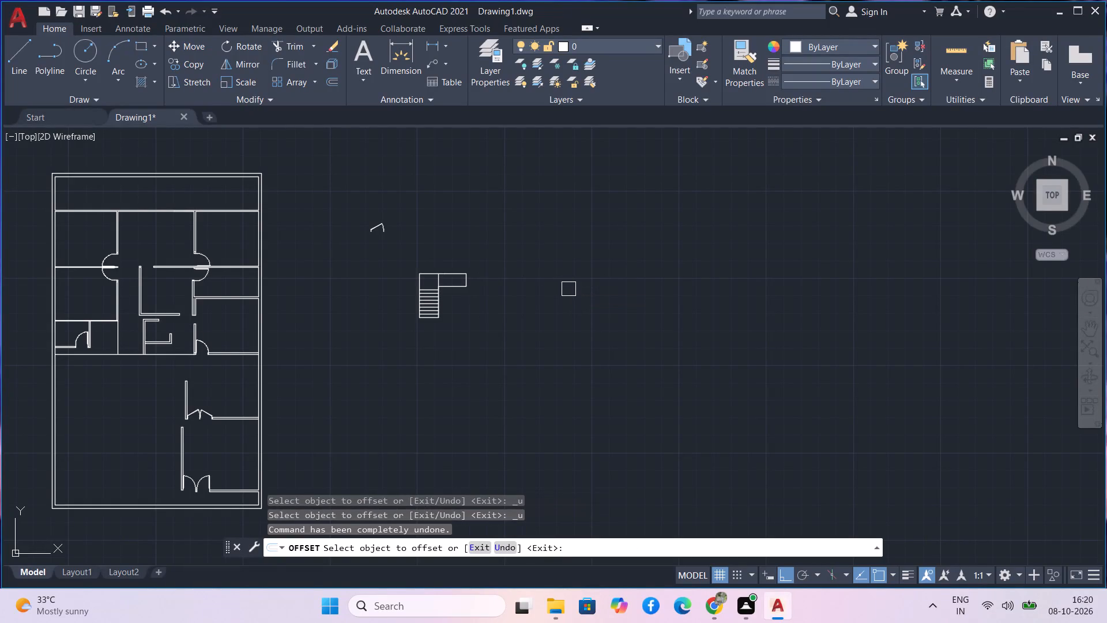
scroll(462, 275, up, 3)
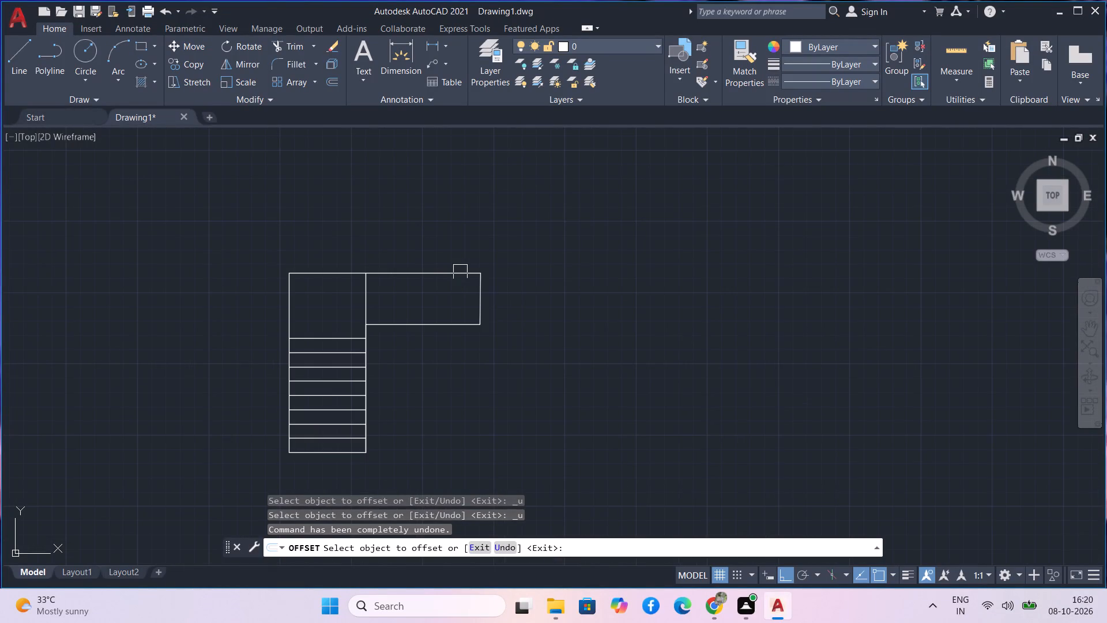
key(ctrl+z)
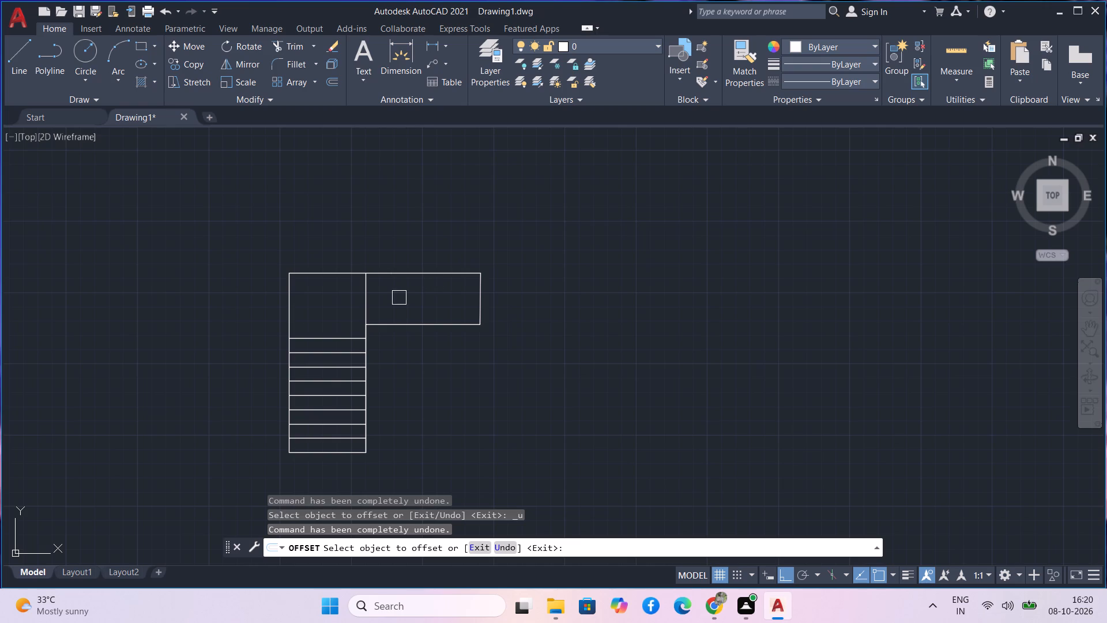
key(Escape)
Offset the line between the stair head and the landing strip eastward four times at 10" spacing, using the Multiple option.
text(o)
key(space)
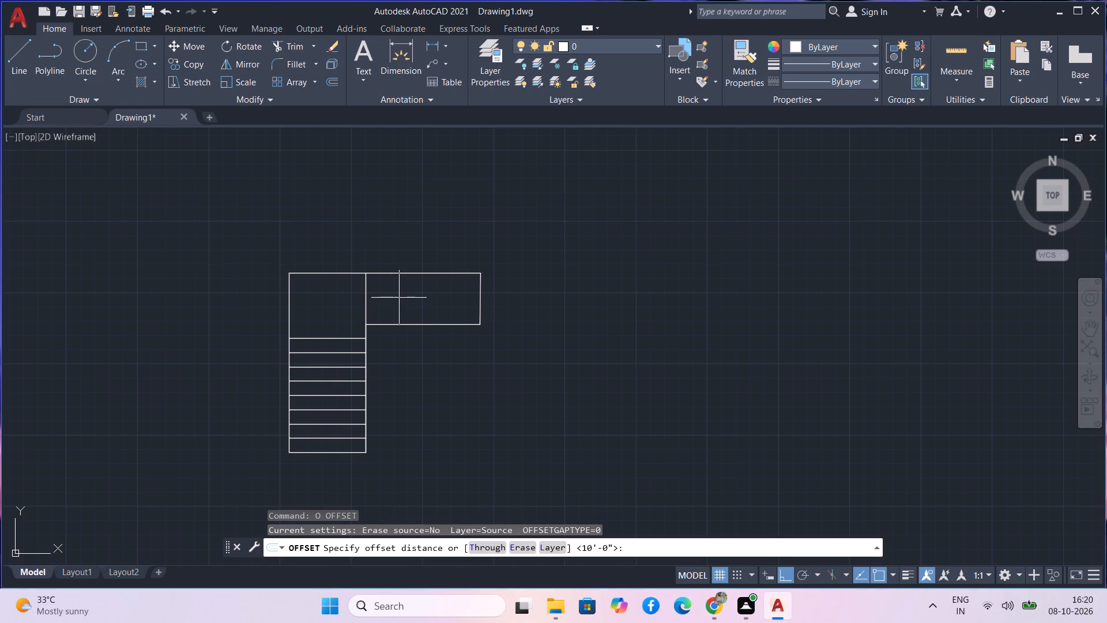
text(10")
key(Return)
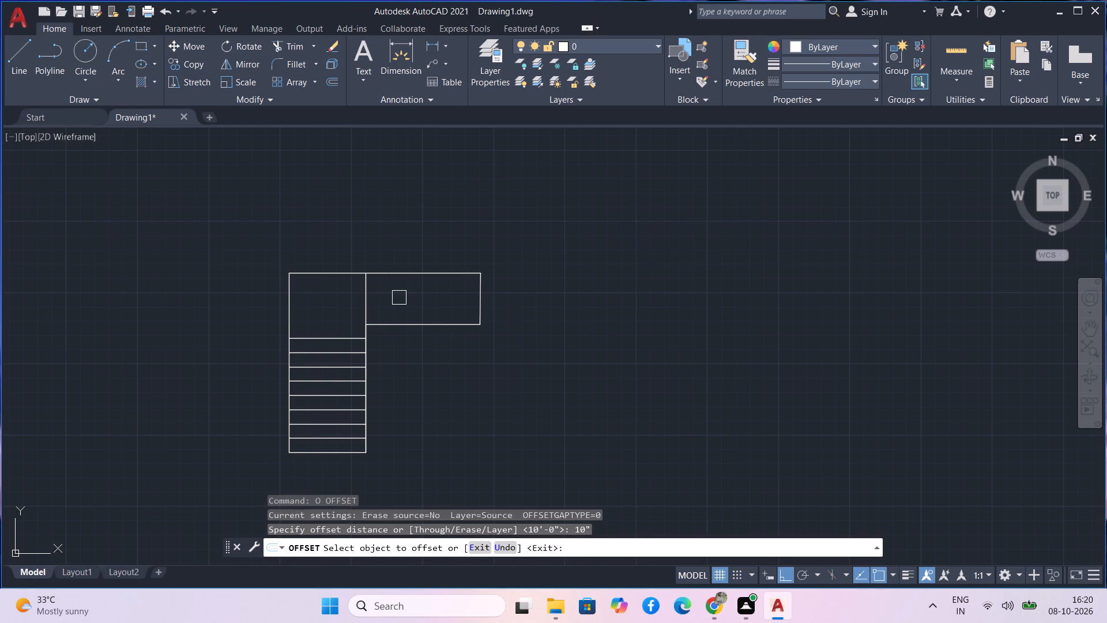
click(368, 305)
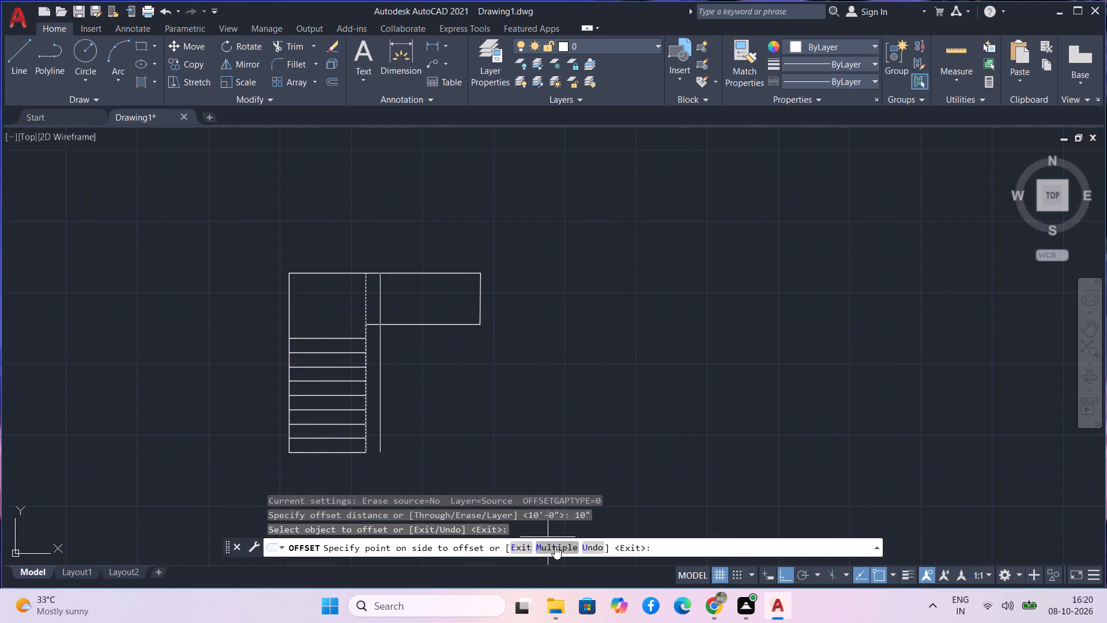
click(556, 547)
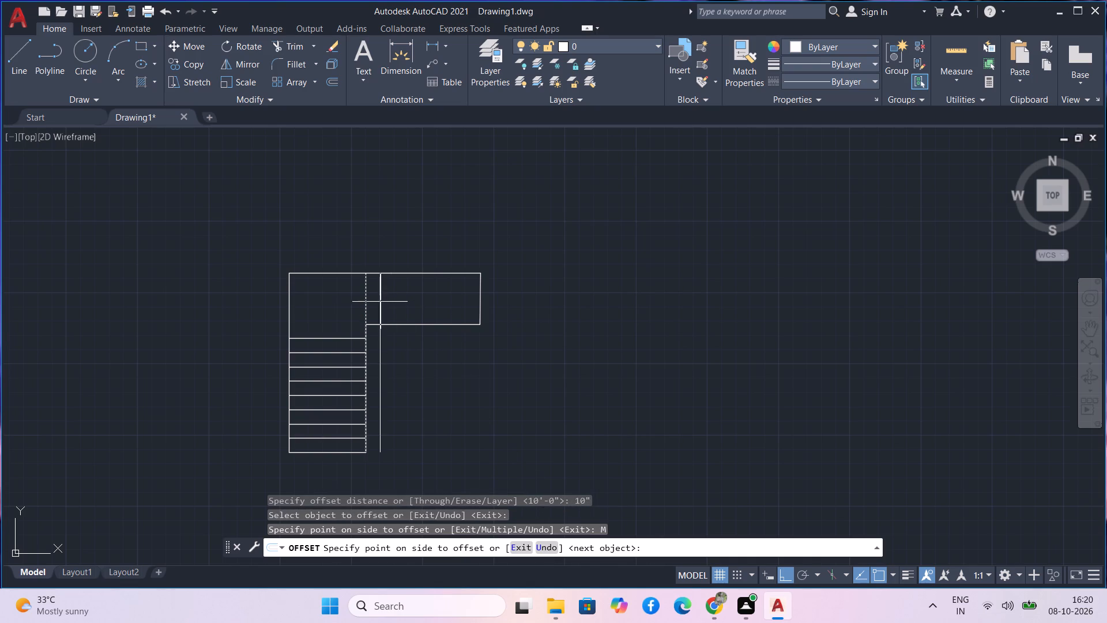
click(394, 300)
click(411, 298)
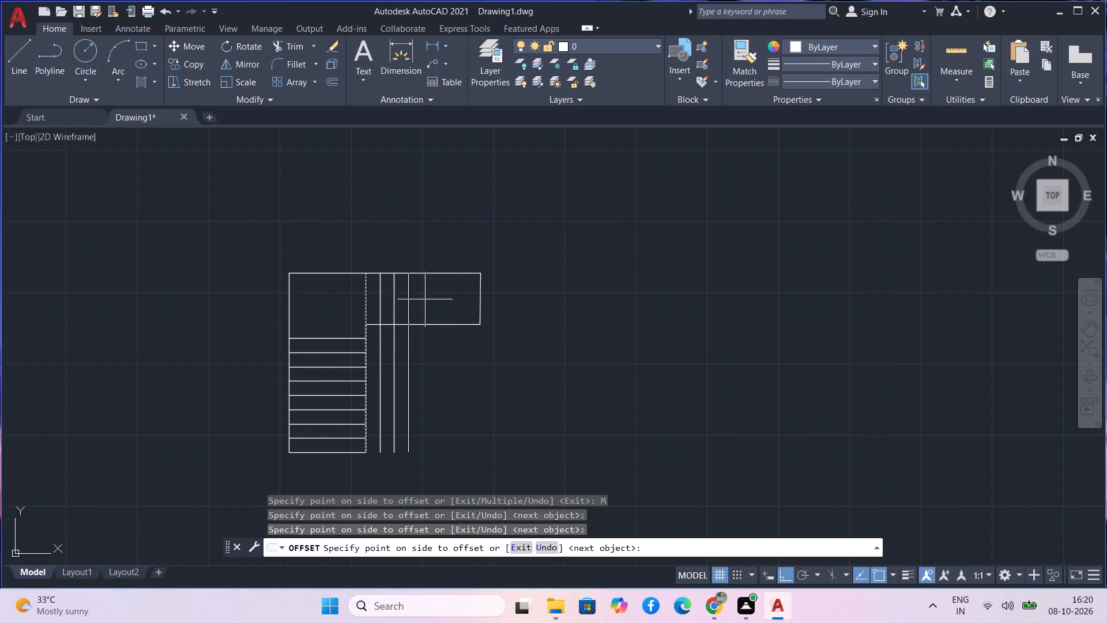
click(426, 299)
click(447, 300)
key(Escape)
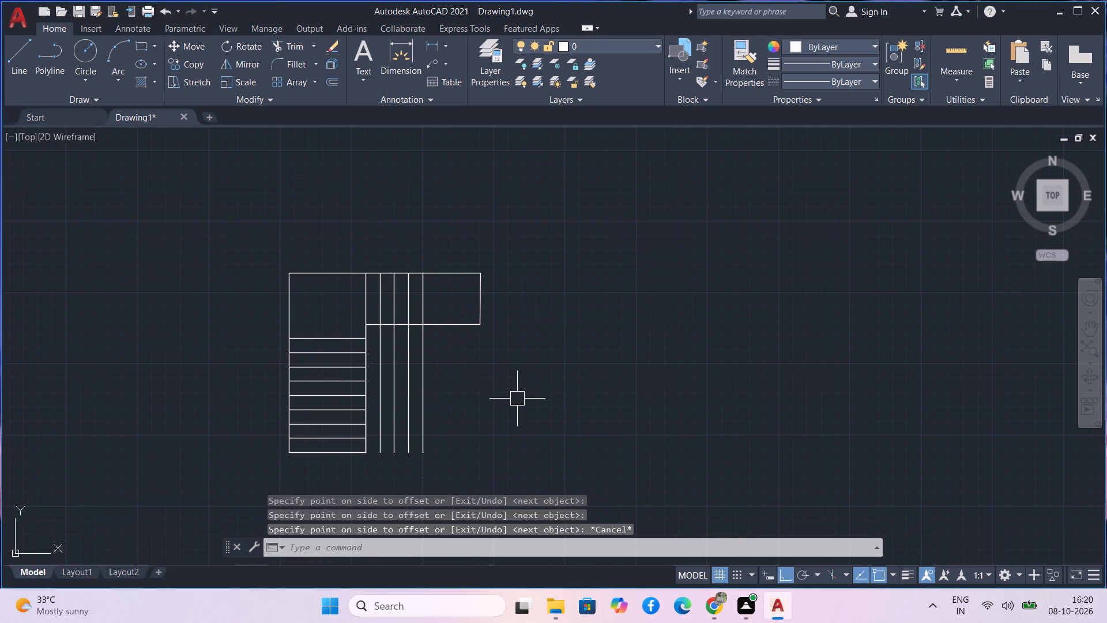
click(446, 311)
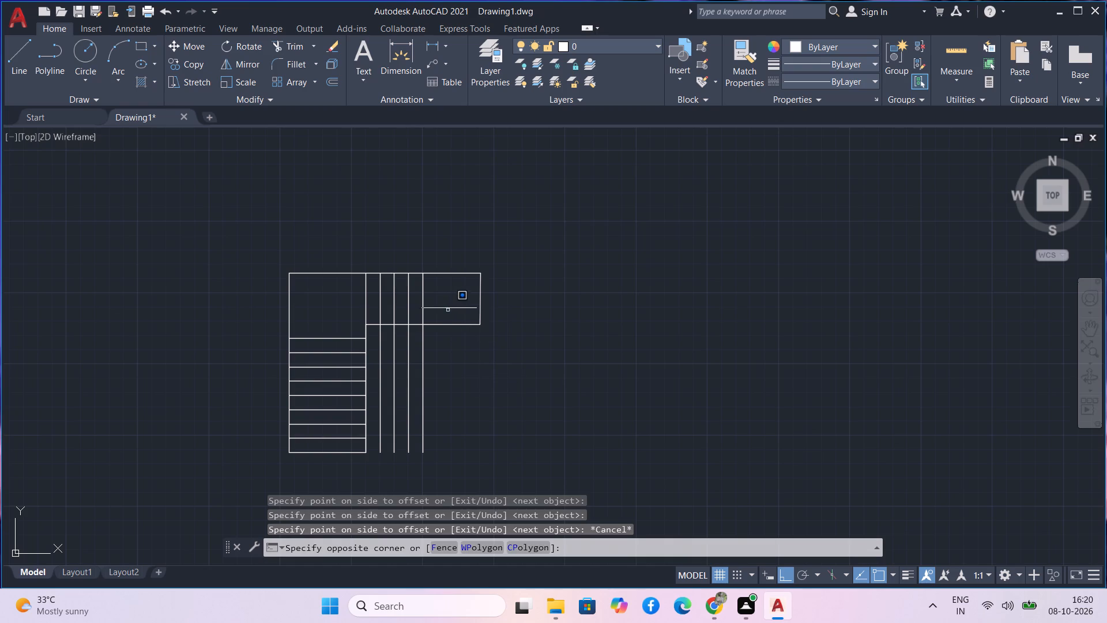
key(Escape)
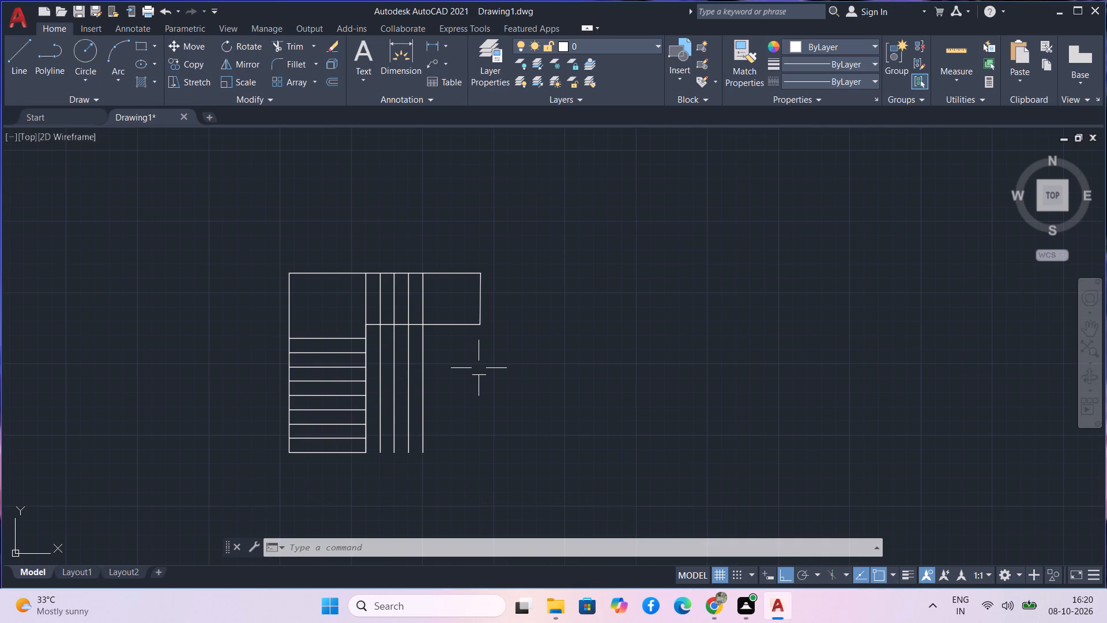
Trim the four new tread lines where they run south past the landing strip's lower edge.
text(tr)
key(space)
drag(479, 368, 386, 354)
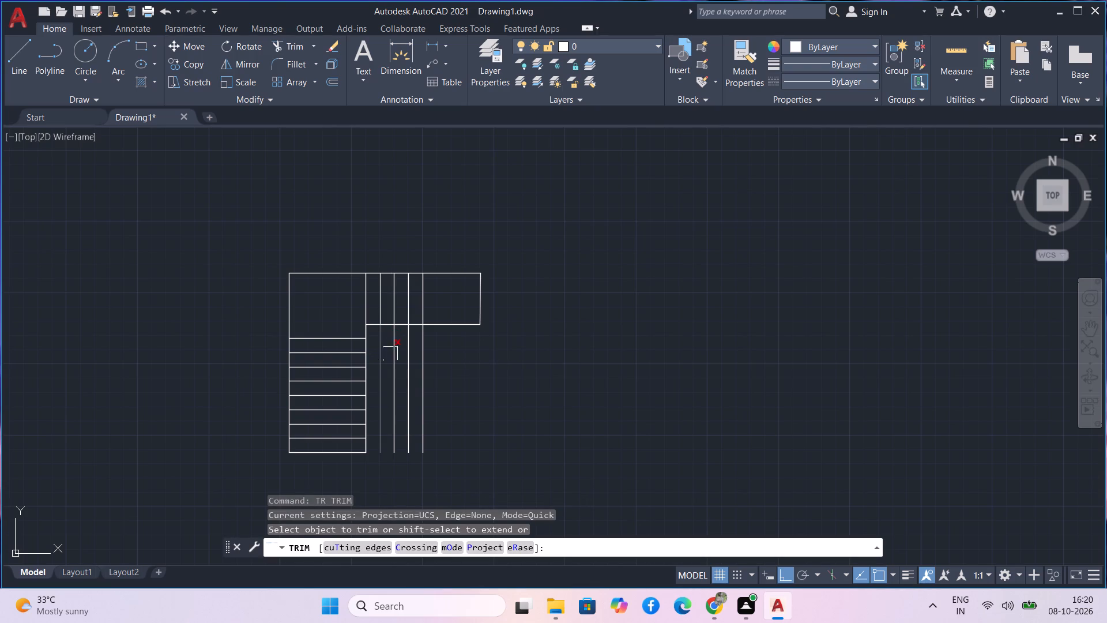
drag(448, 365, 378, 374)
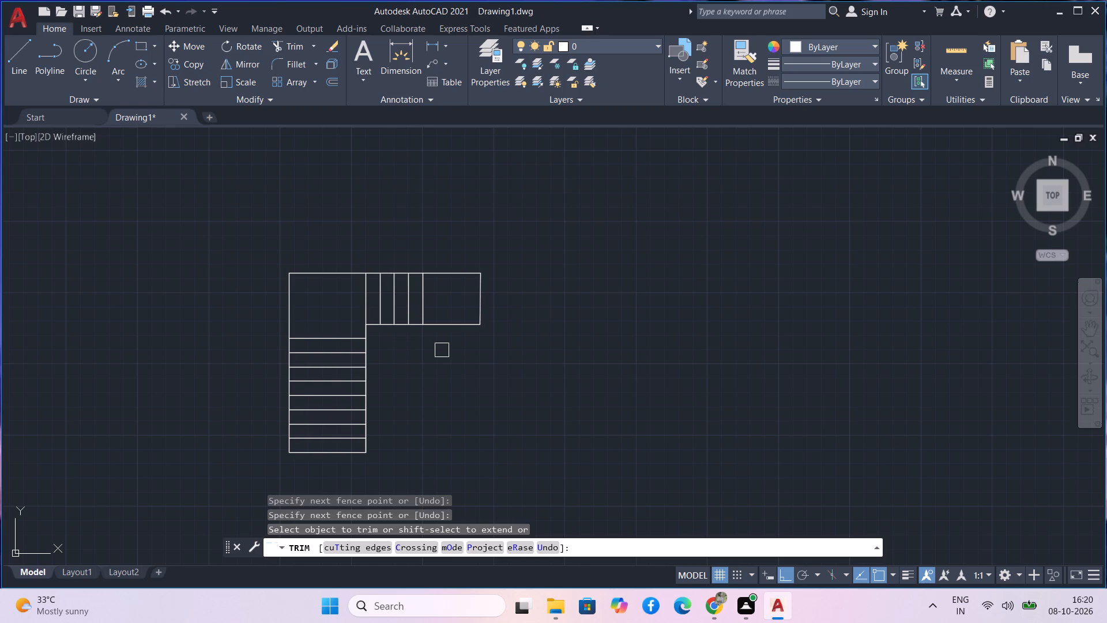
key(o)
key(Escape)
Offset the landing strip's south edge, the flight's east edge and the flight's south end line 4.5" outward.
text(o)
key(space)
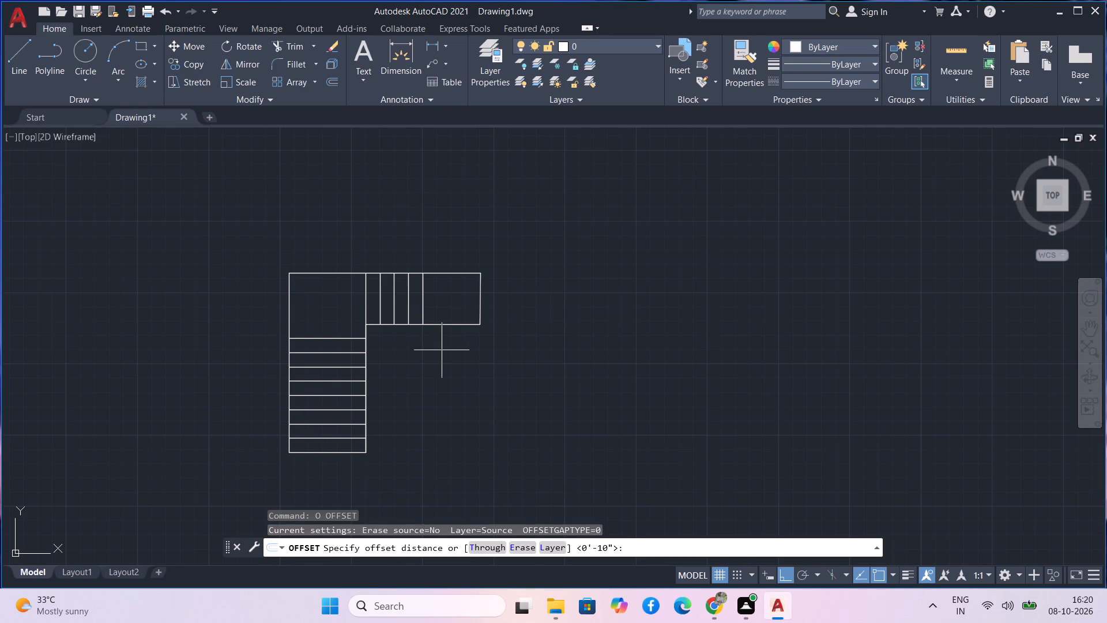
text(4.5)
key(Return)
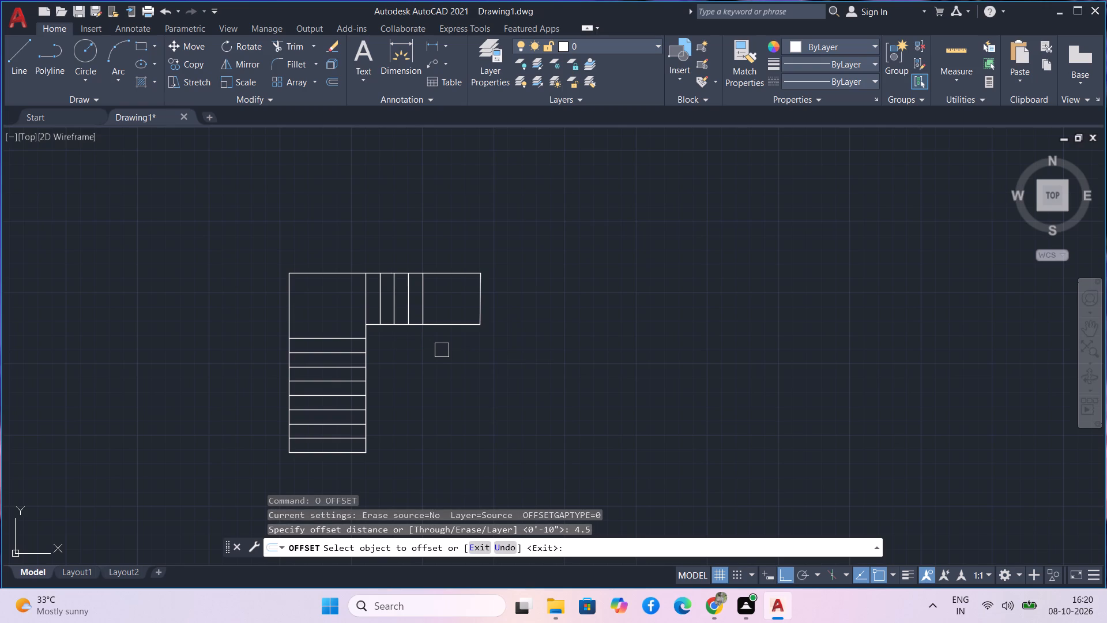
click(434, 326)
click(435, 356)
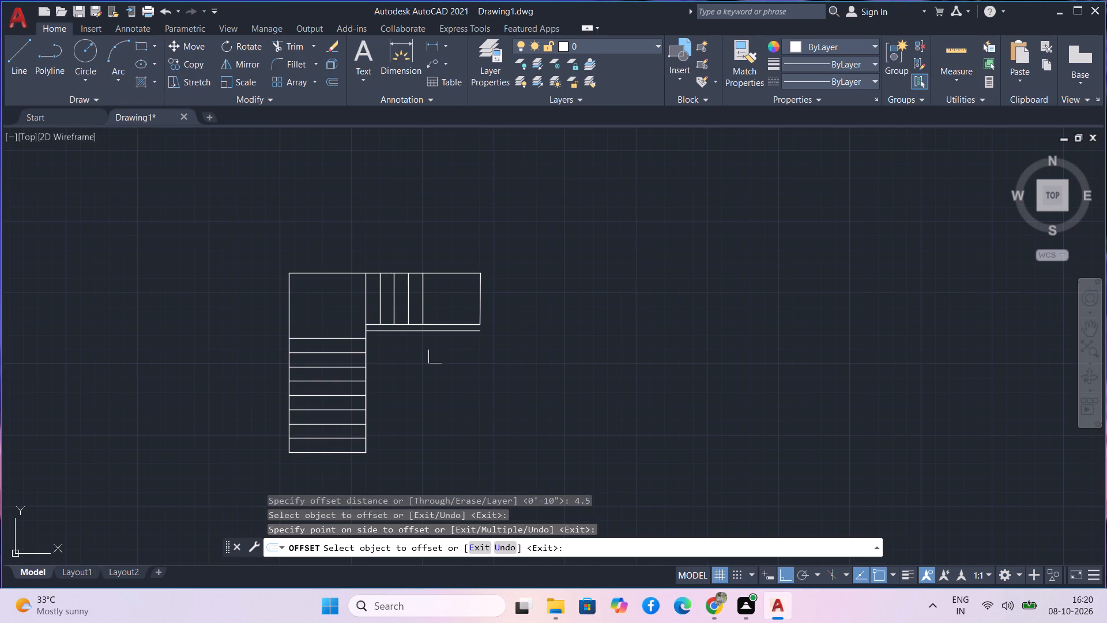
click(372, 368)
click(372, 367)
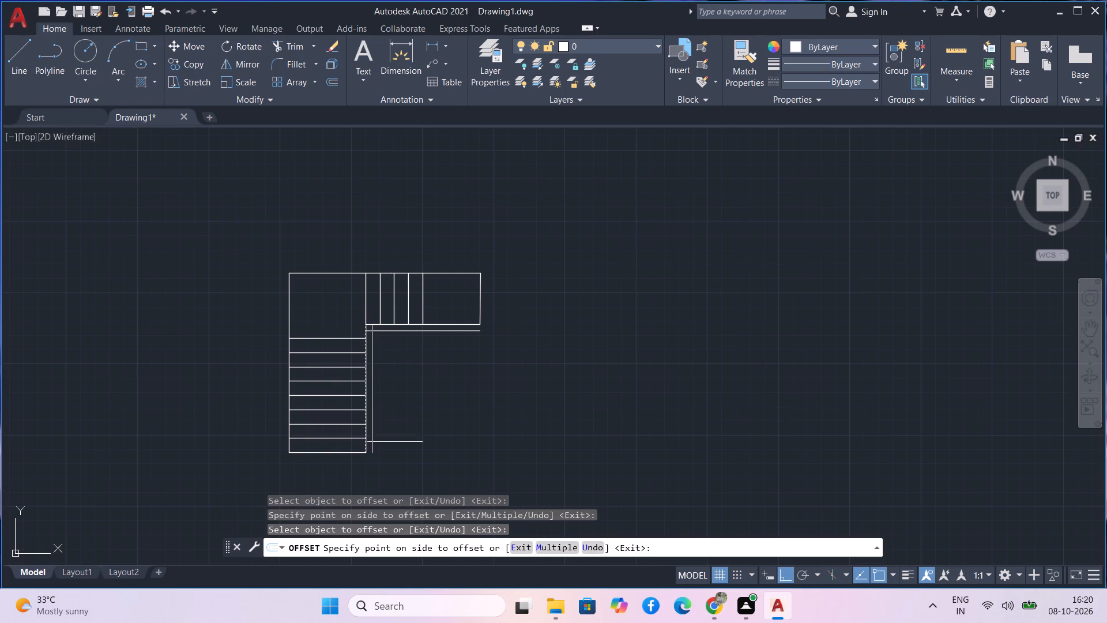
click(417, 466)
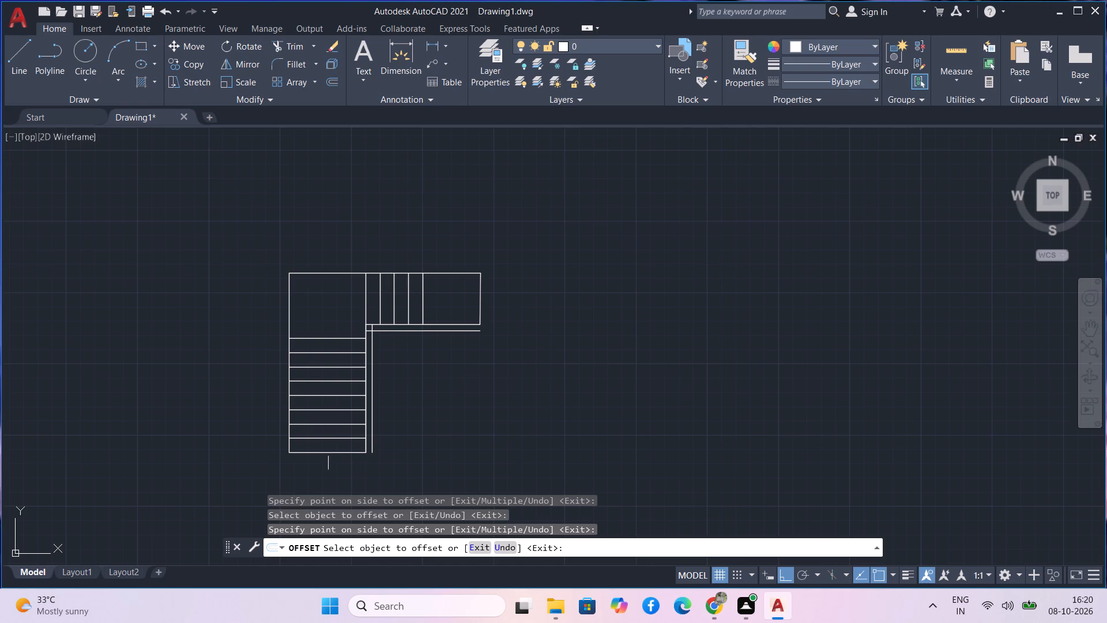
click(333, 457)
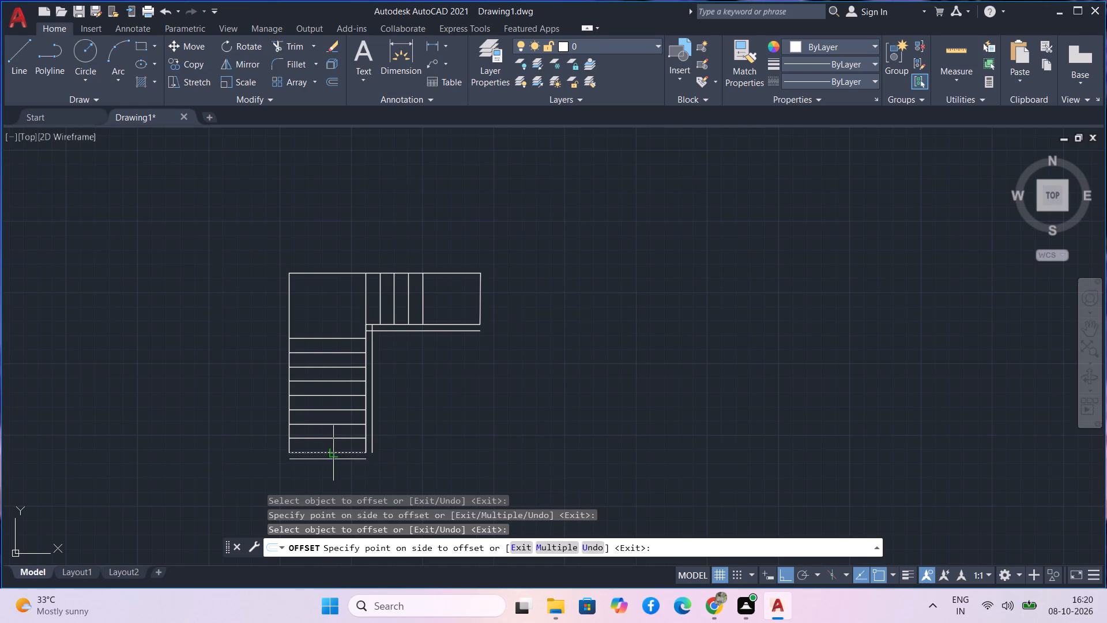
click(332, 462)
click(288, 414)
key(Escape)
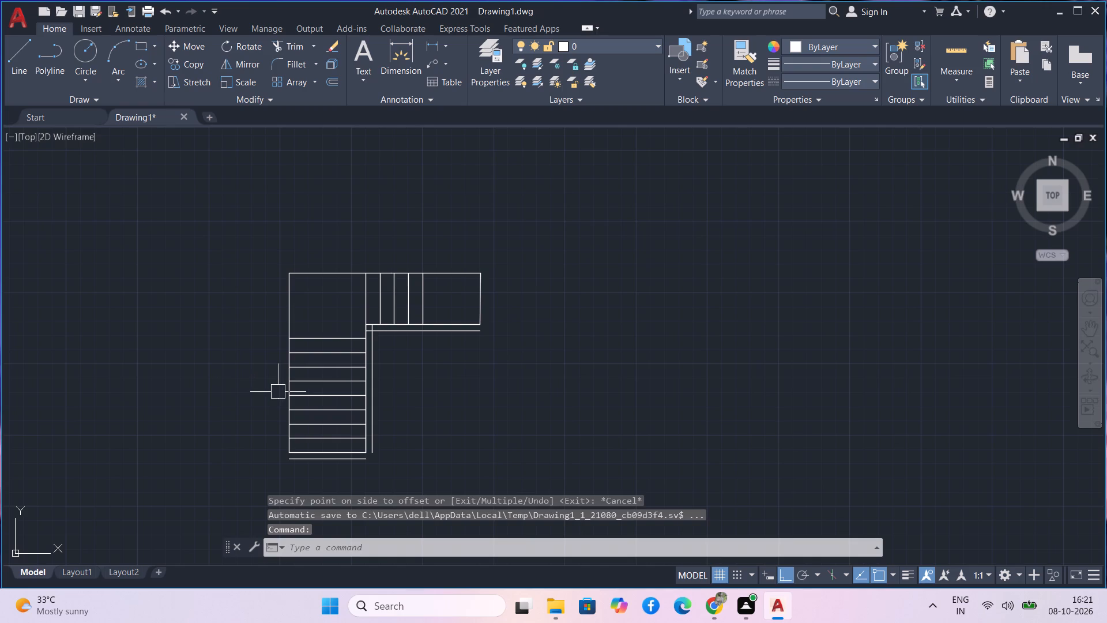
Offset the staircase's west edge line 4.5" outward to the west.
text(o)
key(space)
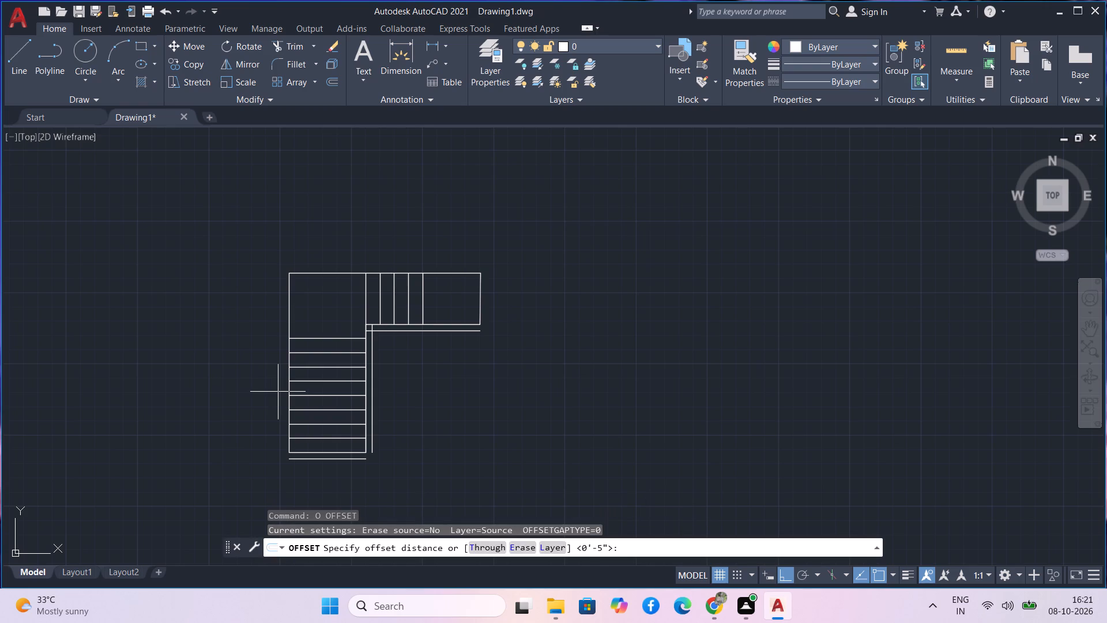
text(4.5)
key(Return)
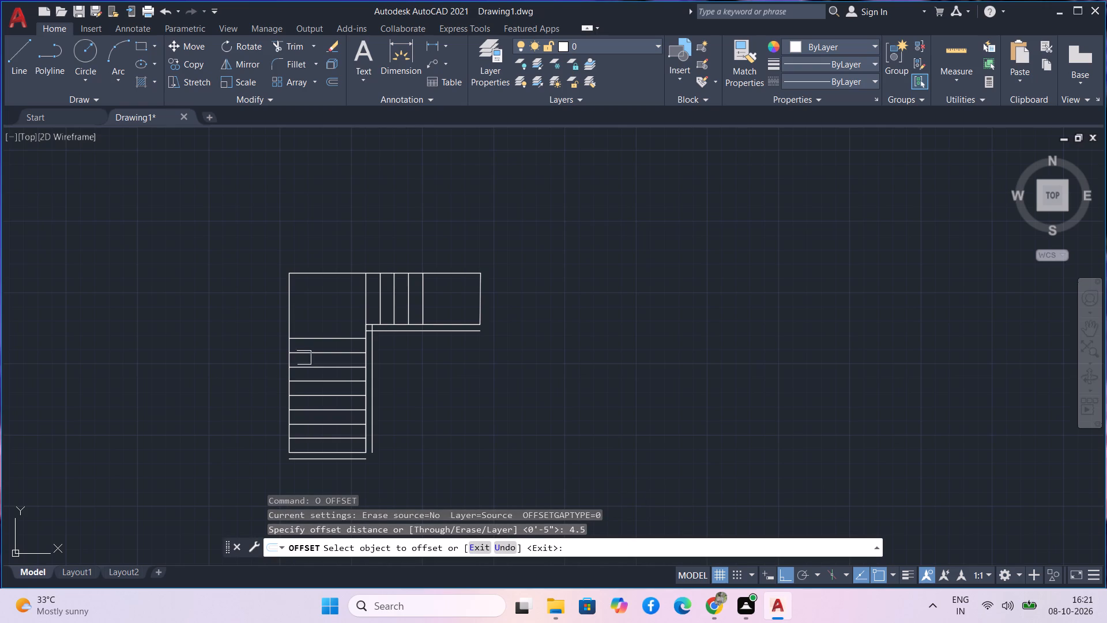
click(285, 314)
click(230, 306)
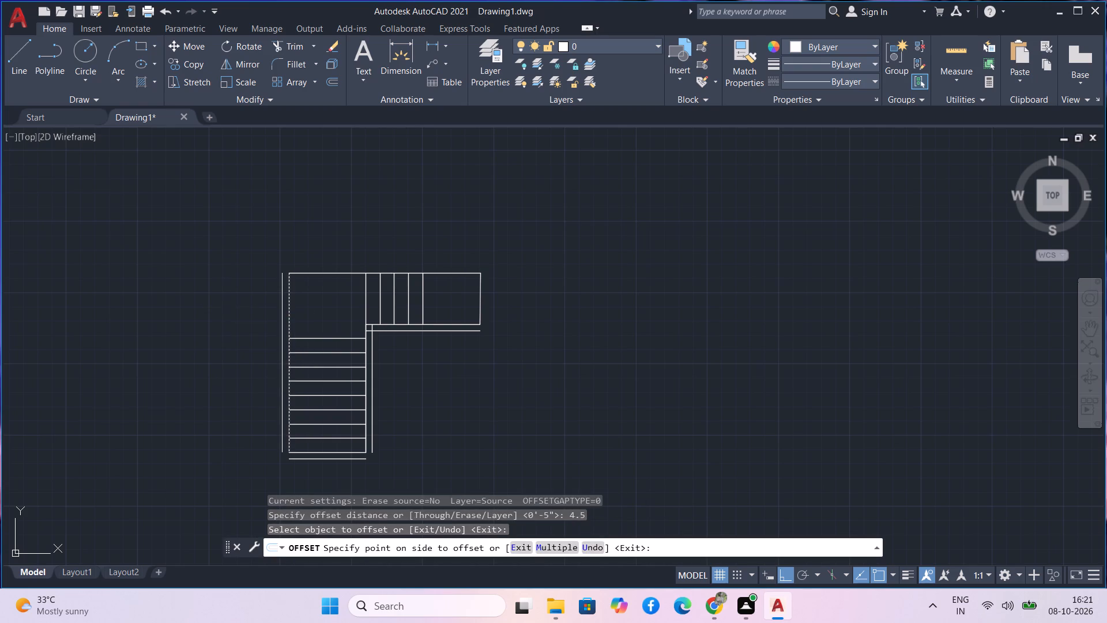
Offset both segments of the staircase's north edge 4.5" outward to the north.
click(330, 269)
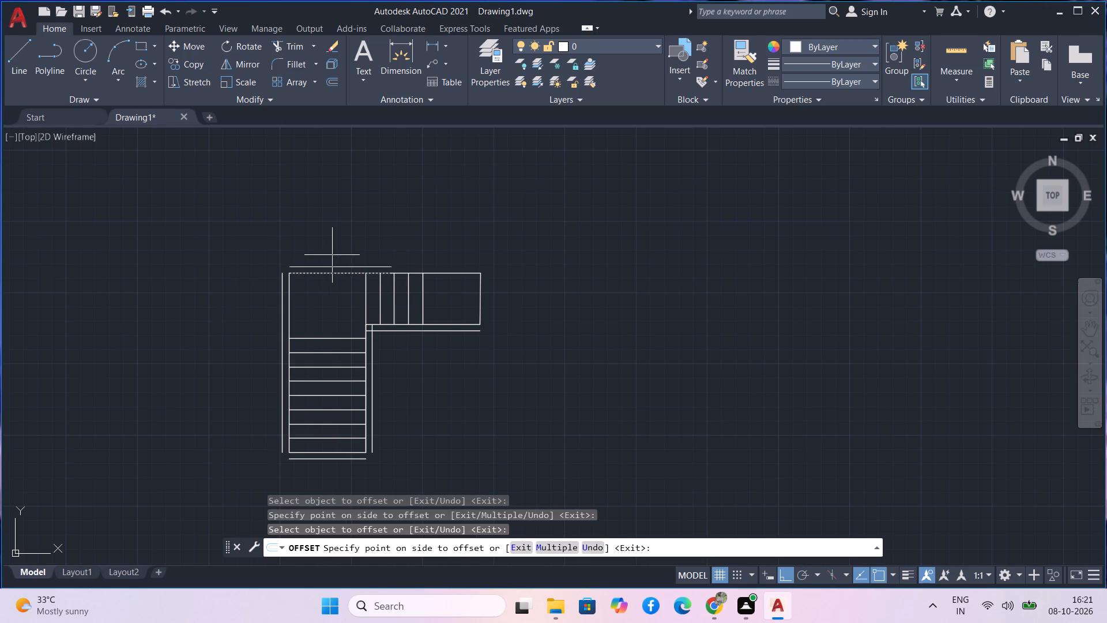
click(332, 255)
click(434, 275)
click(434, 249)
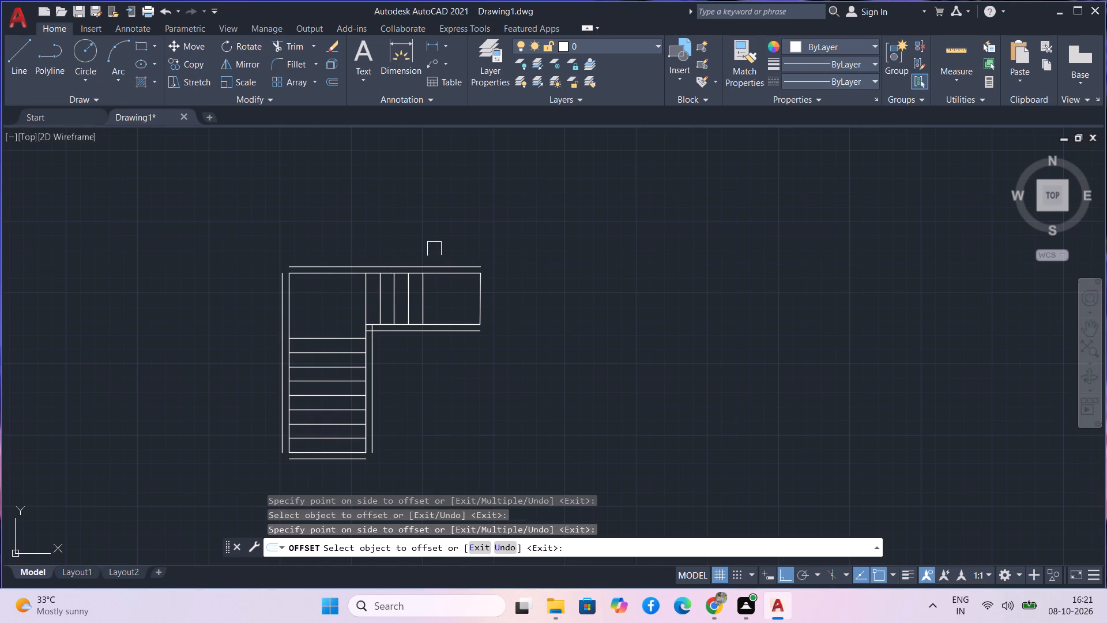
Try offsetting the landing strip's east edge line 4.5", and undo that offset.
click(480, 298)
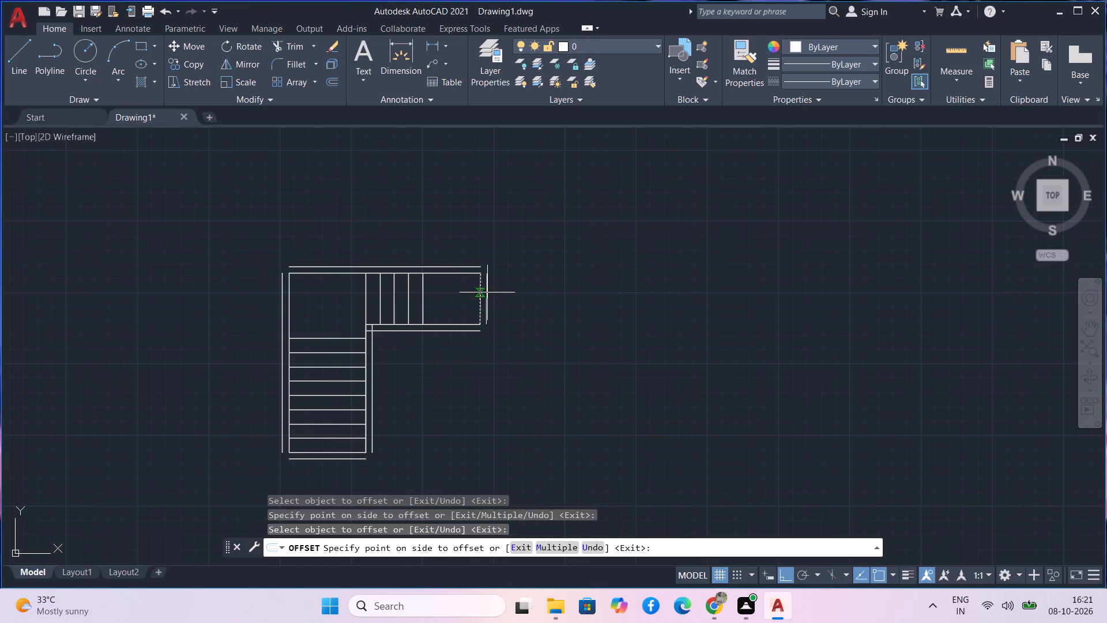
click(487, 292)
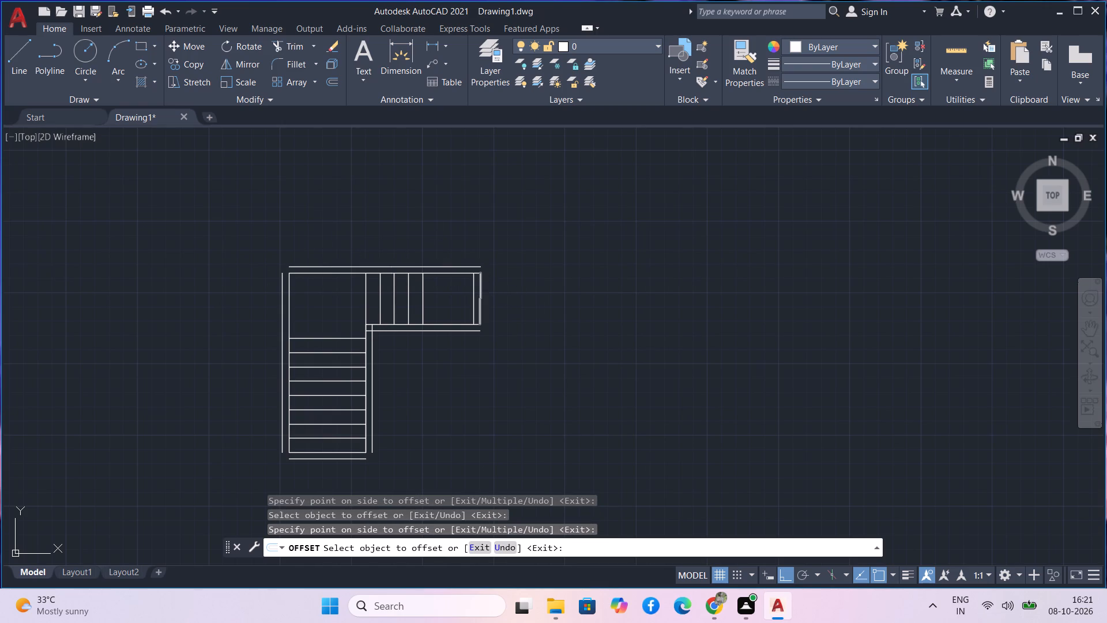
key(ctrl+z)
Offset the landing strip's east edge line 4.5" outward to the east.
click(482, 300)
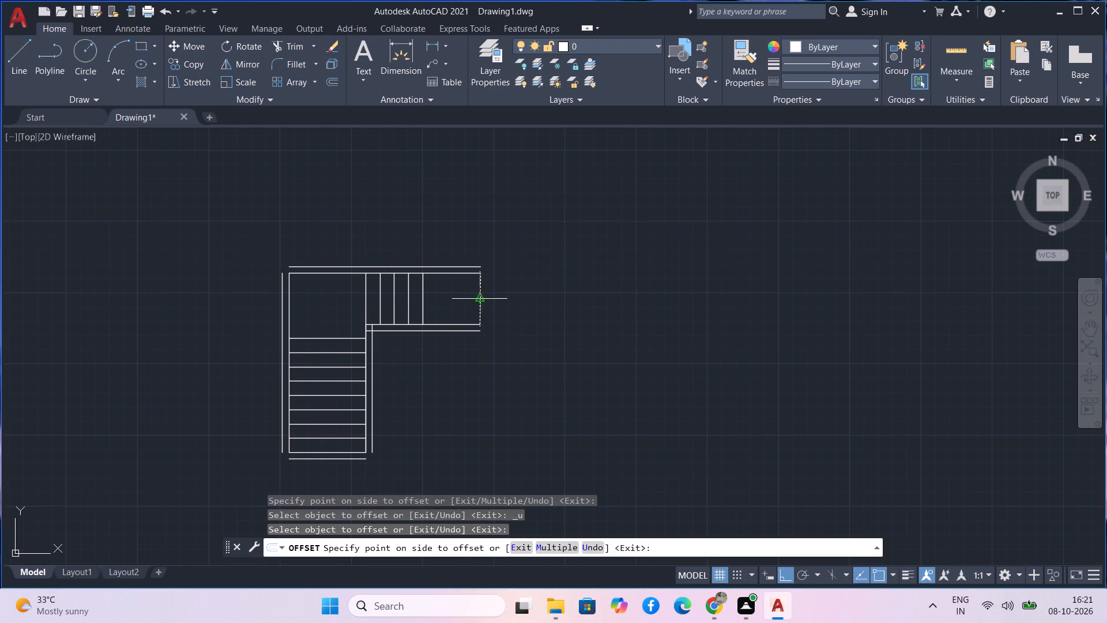
click(511, 297)
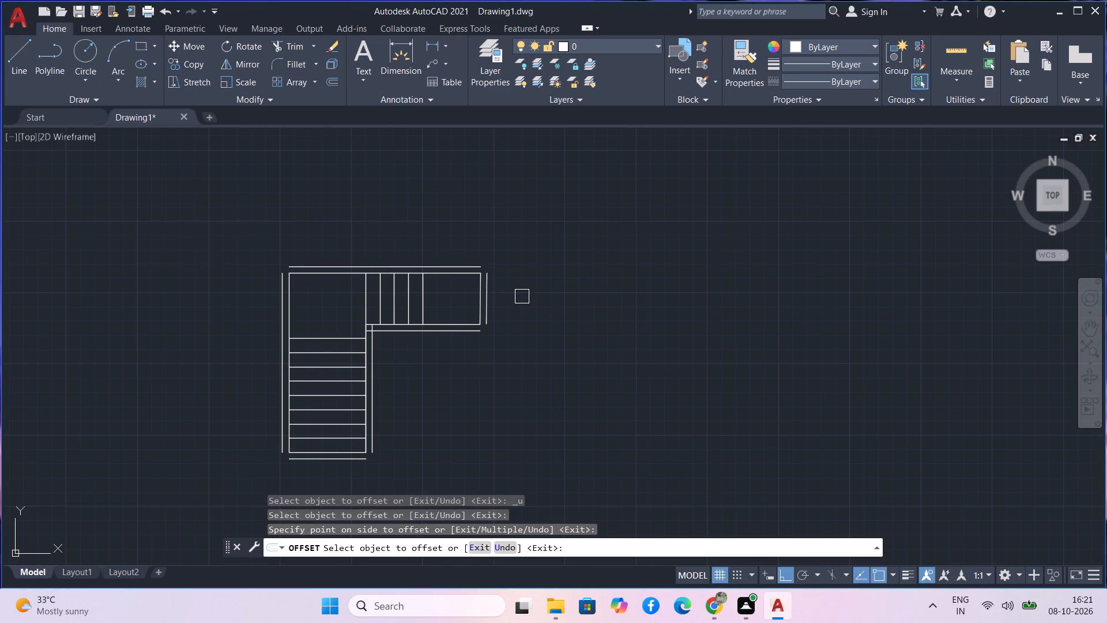
key(Escape)
Fillet the outer wall lines with zero radius at the landing strip's northeast and southeast corners.
text(f)
key(space)
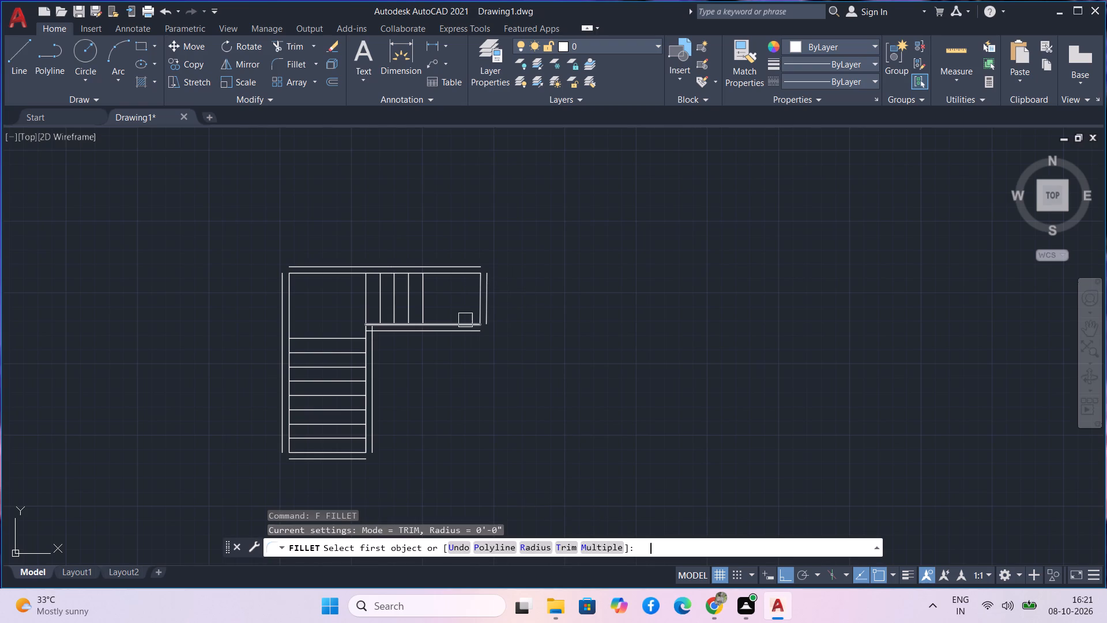
click(461, 265)
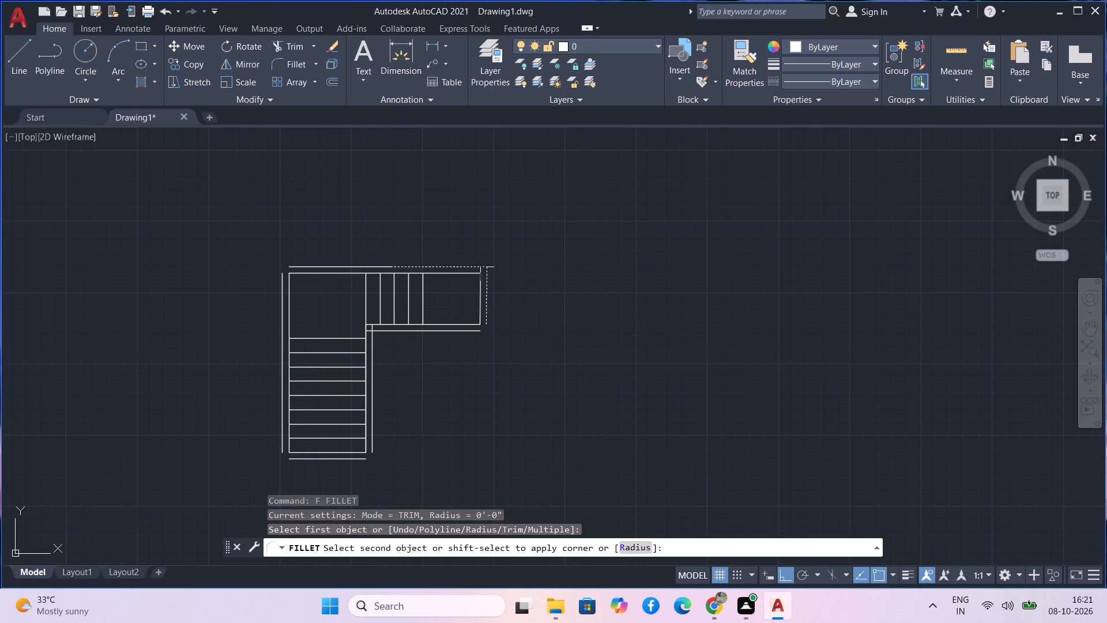
click(490, 286)
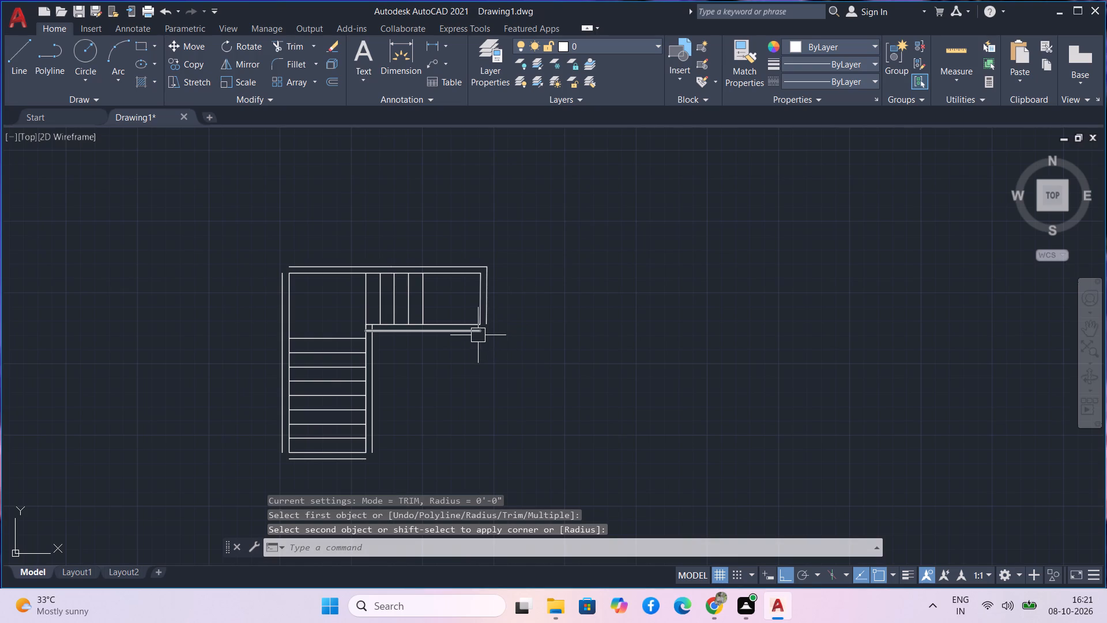
click(470, 336)
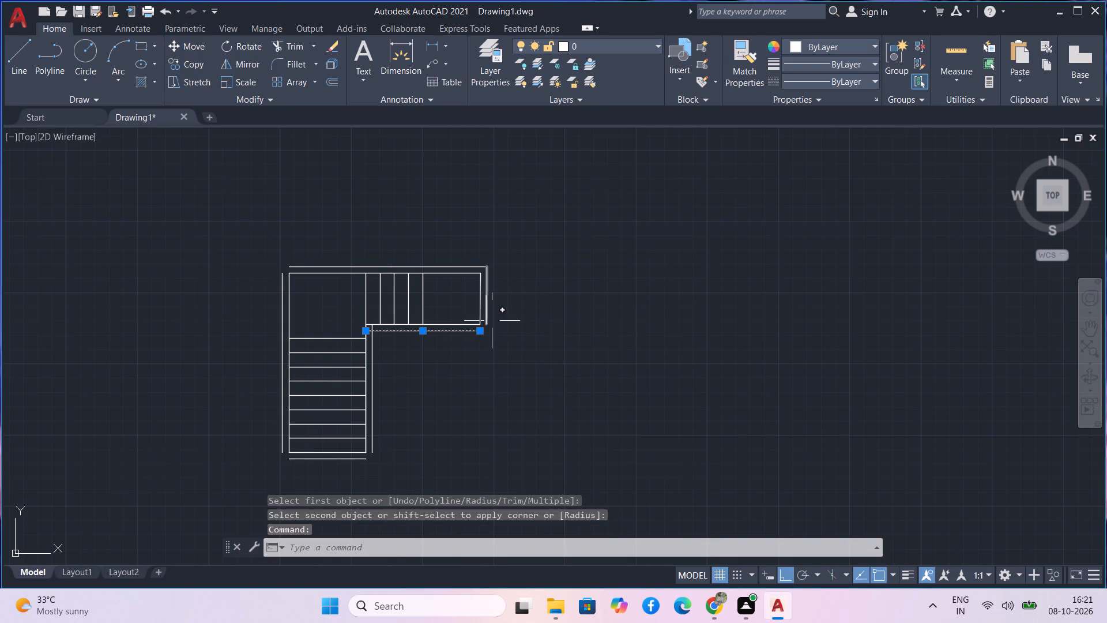
click(490, 318)
text(f)
key(space)
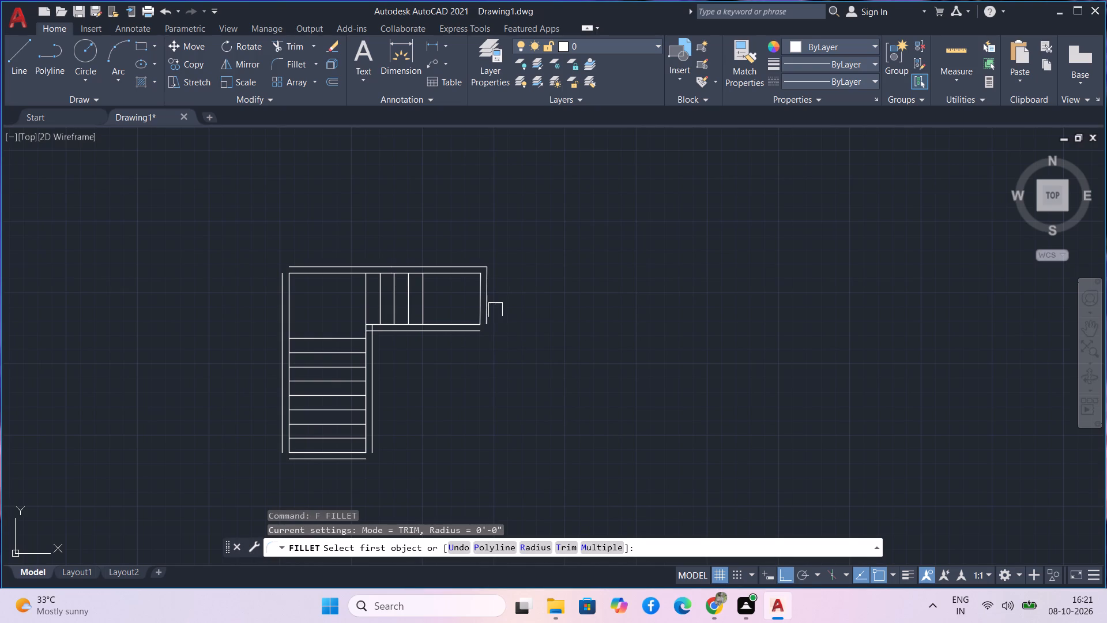
click(491, 311)
click(478, 332)
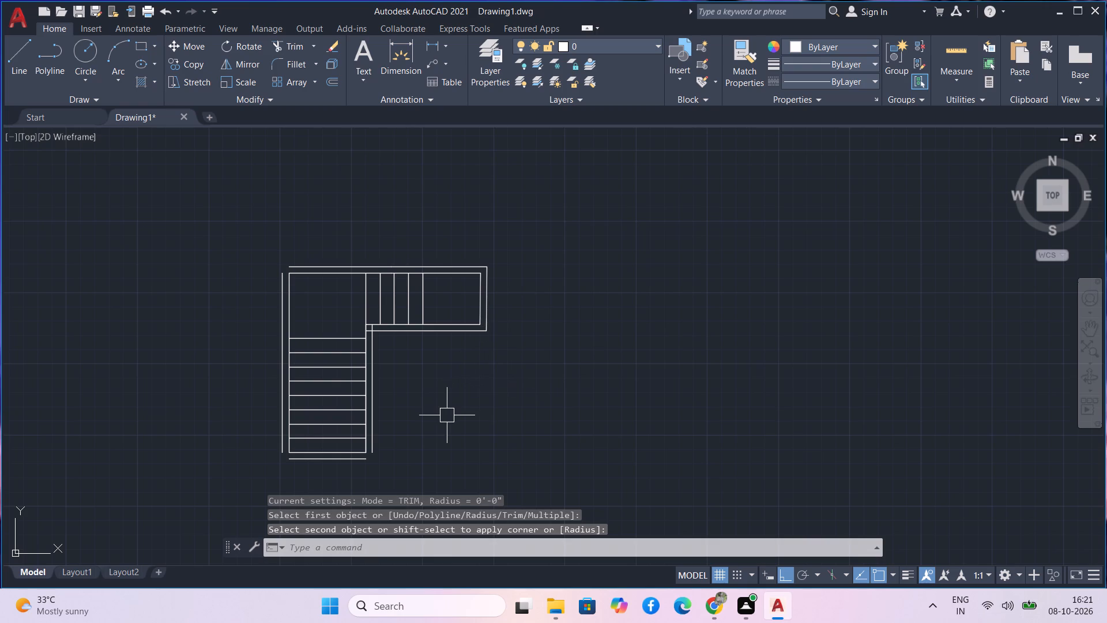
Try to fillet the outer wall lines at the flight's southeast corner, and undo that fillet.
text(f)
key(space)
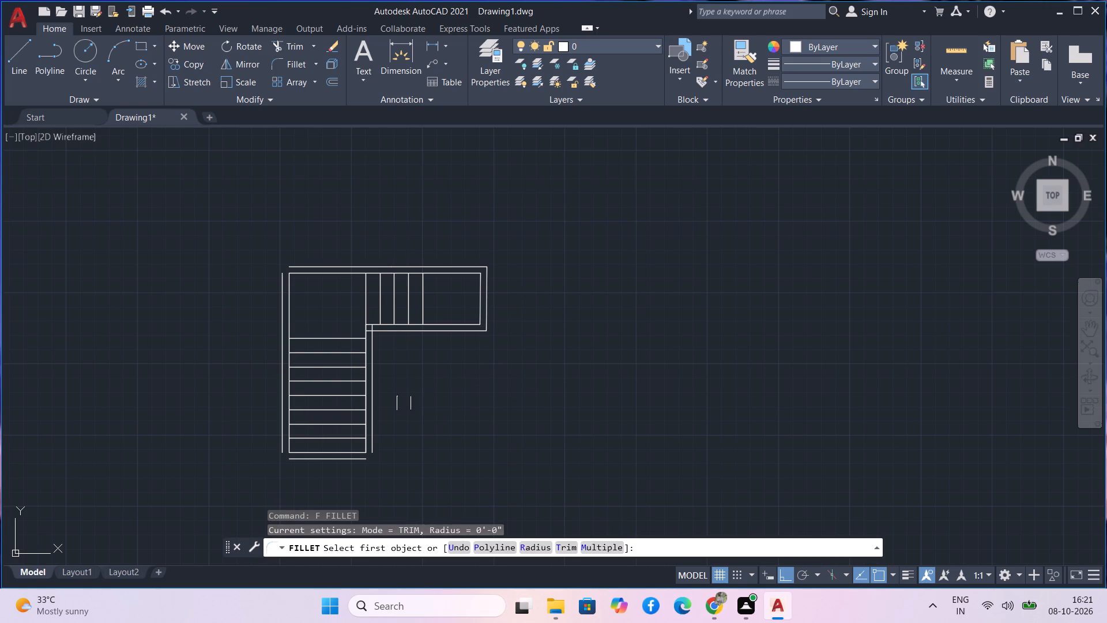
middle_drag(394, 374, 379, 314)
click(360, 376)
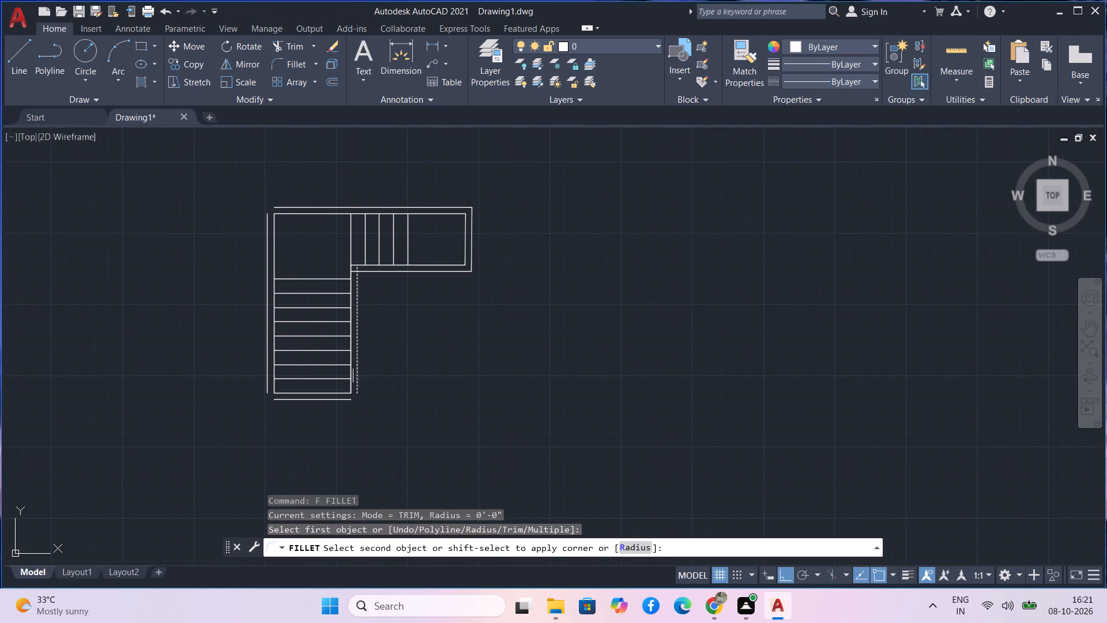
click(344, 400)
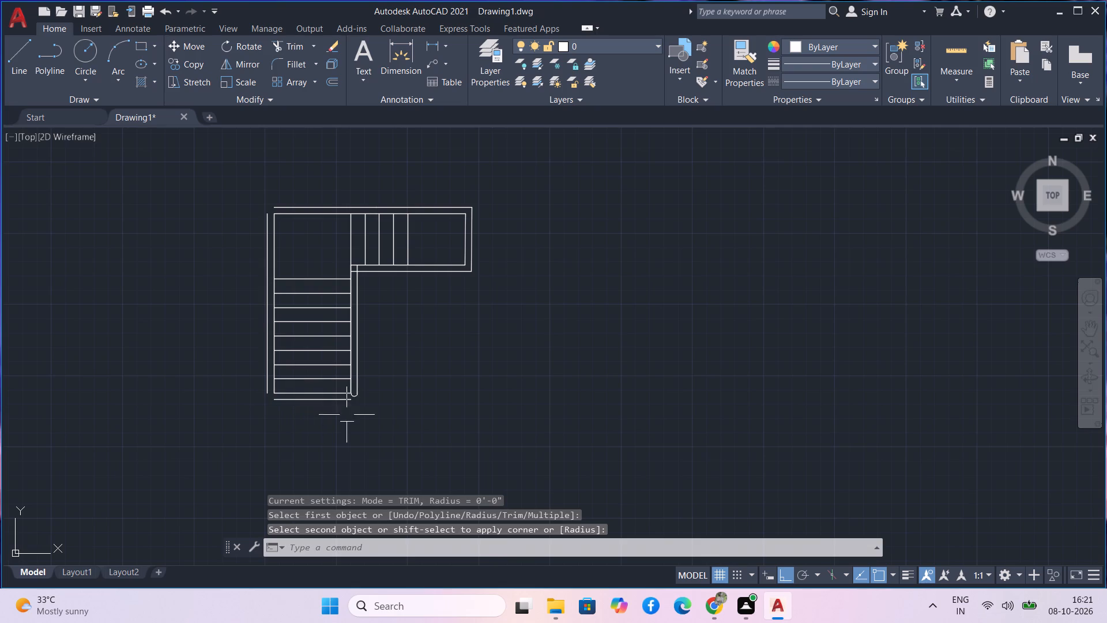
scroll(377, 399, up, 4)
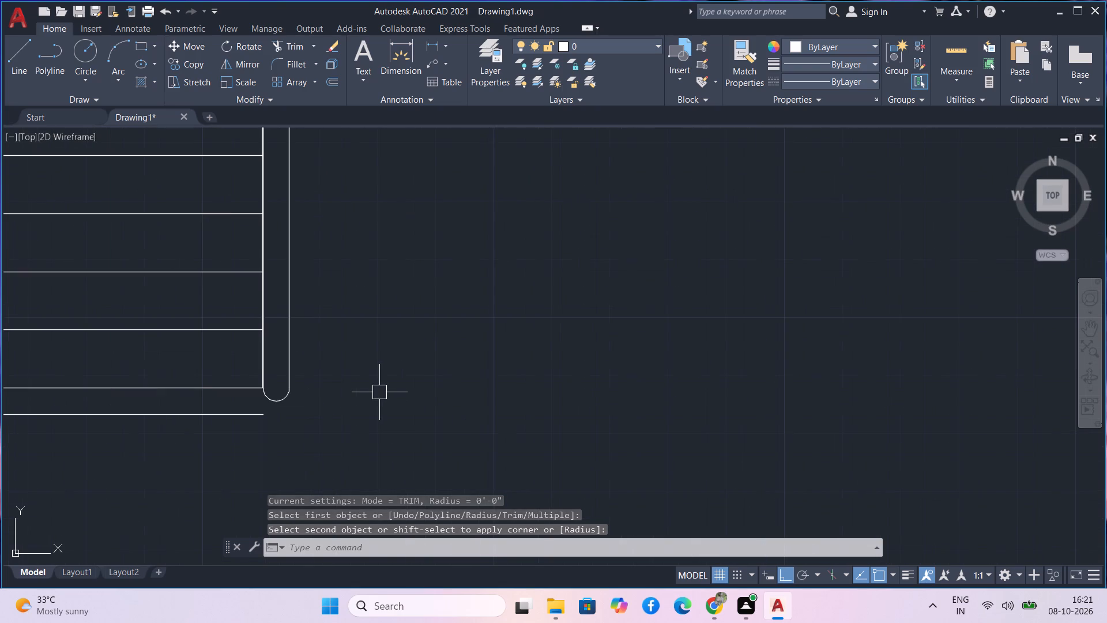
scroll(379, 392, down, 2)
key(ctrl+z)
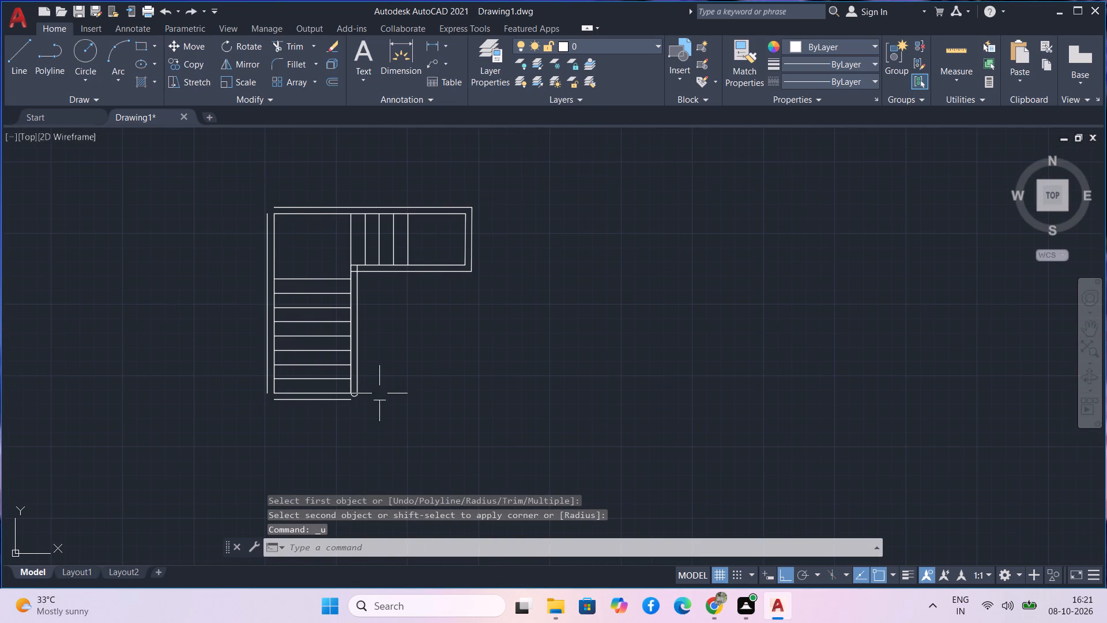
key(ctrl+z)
Fillet the flight's south outer wall line with the east and west outer lines, closing both southern corners with zero radius.
key(f)
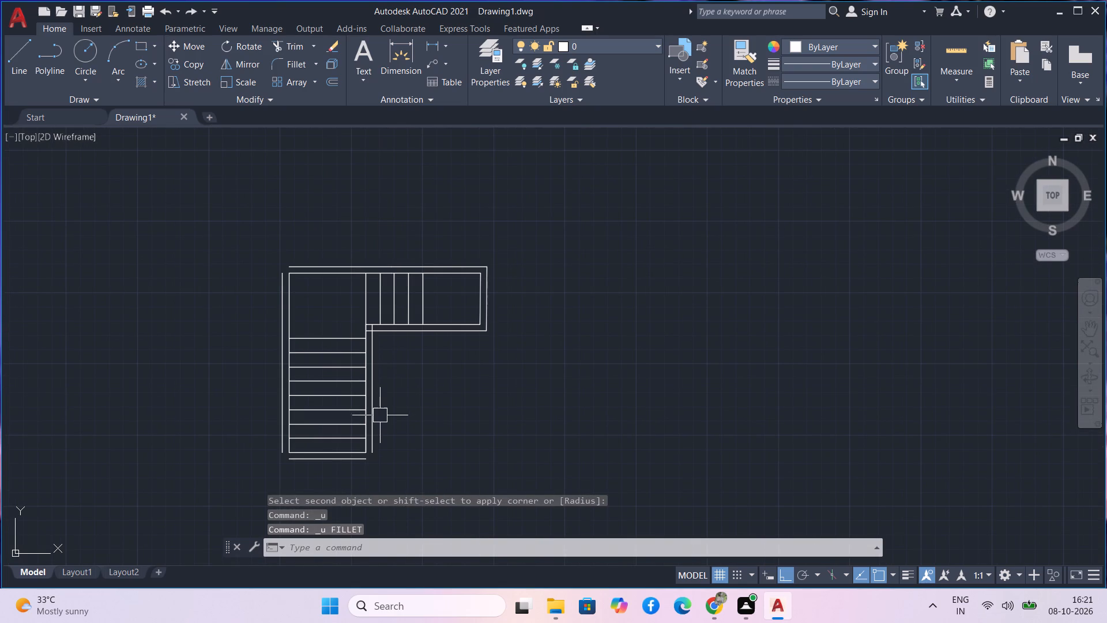
key(space)
middle_drag(379, 421, 389, 366)
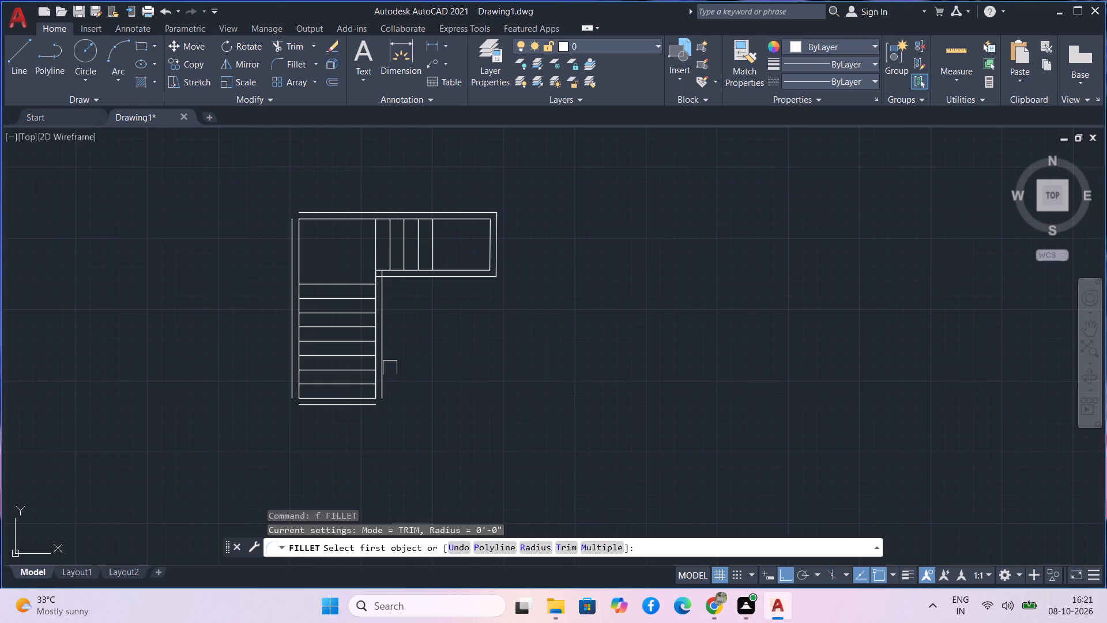
scroll(383, 377, up, 2)
click(384, 397)
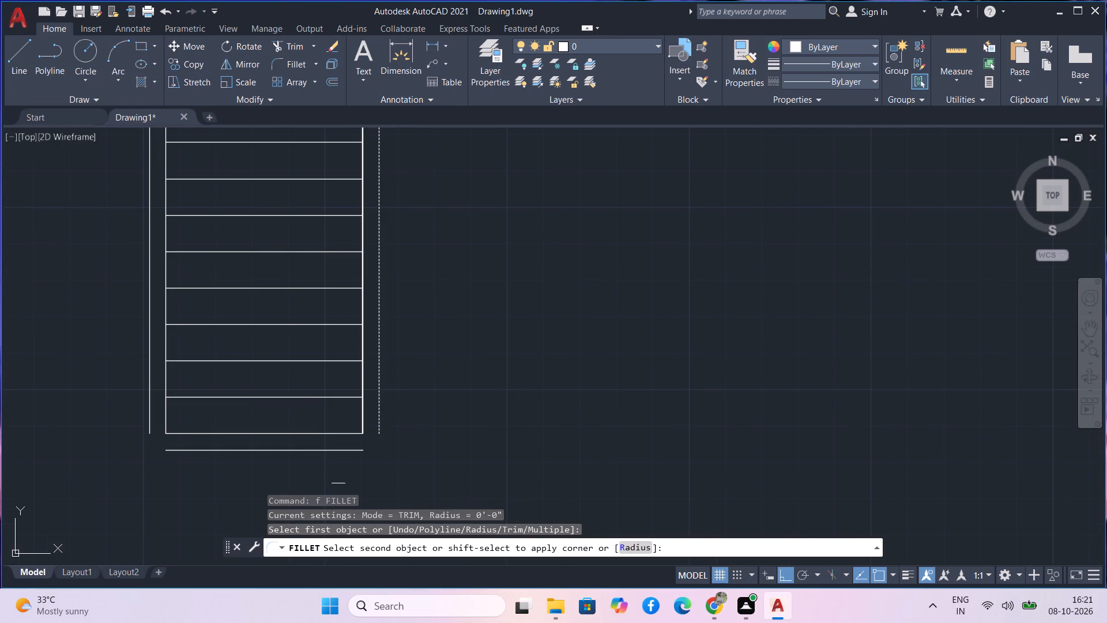
click(337, 456)
scroll(296, 440, down, 1)
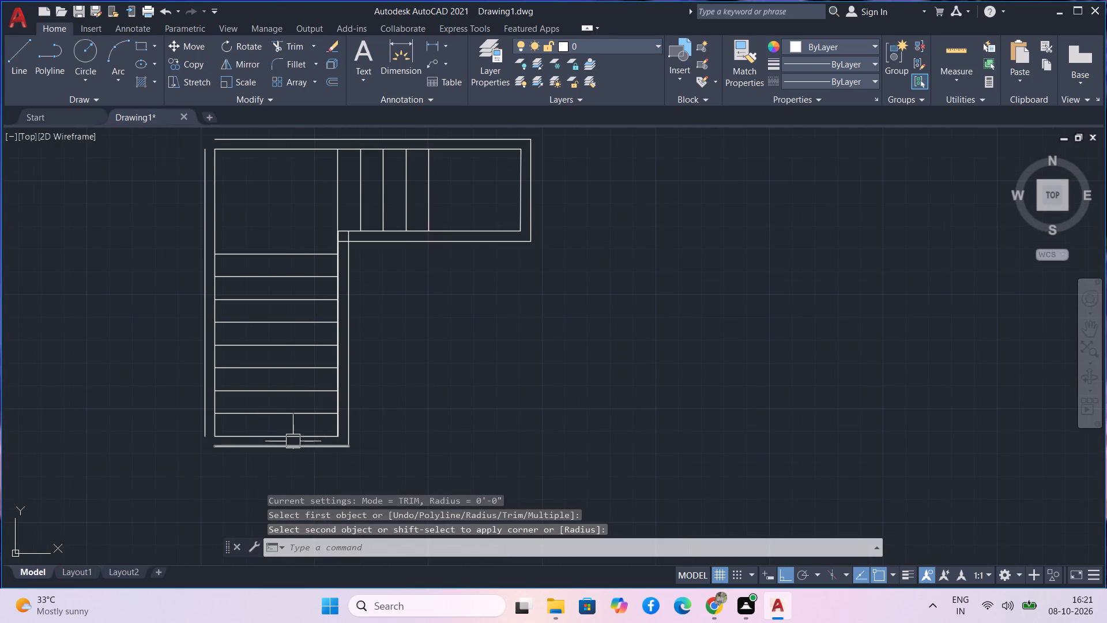
text(f)
key(space)
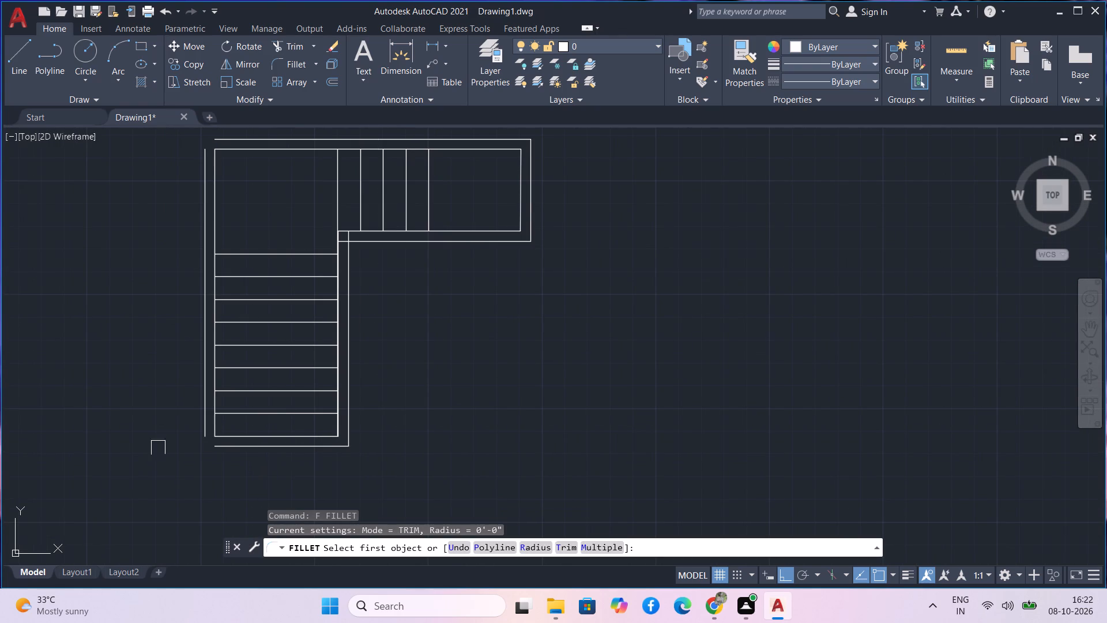
click(201, 431)
click(223, 455)
click(225, 449)
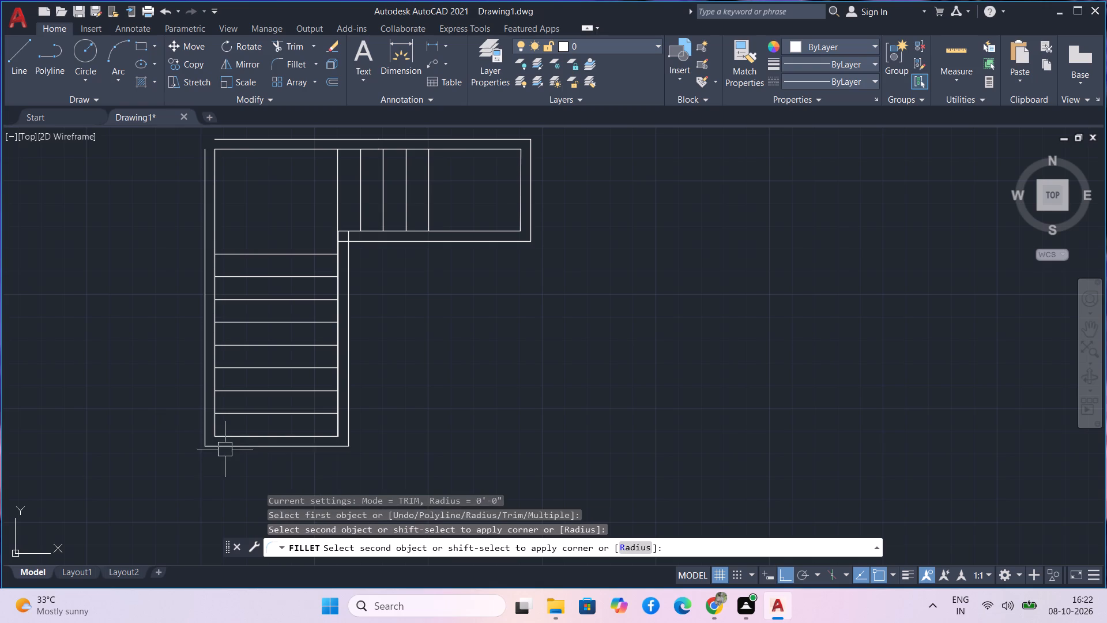
Fillet the north and west outer wall lines into a square corner at the staircase's northwest, with zero radius.
scroll(190, 446, down, 2)
scroll(213, 320, up, 3)
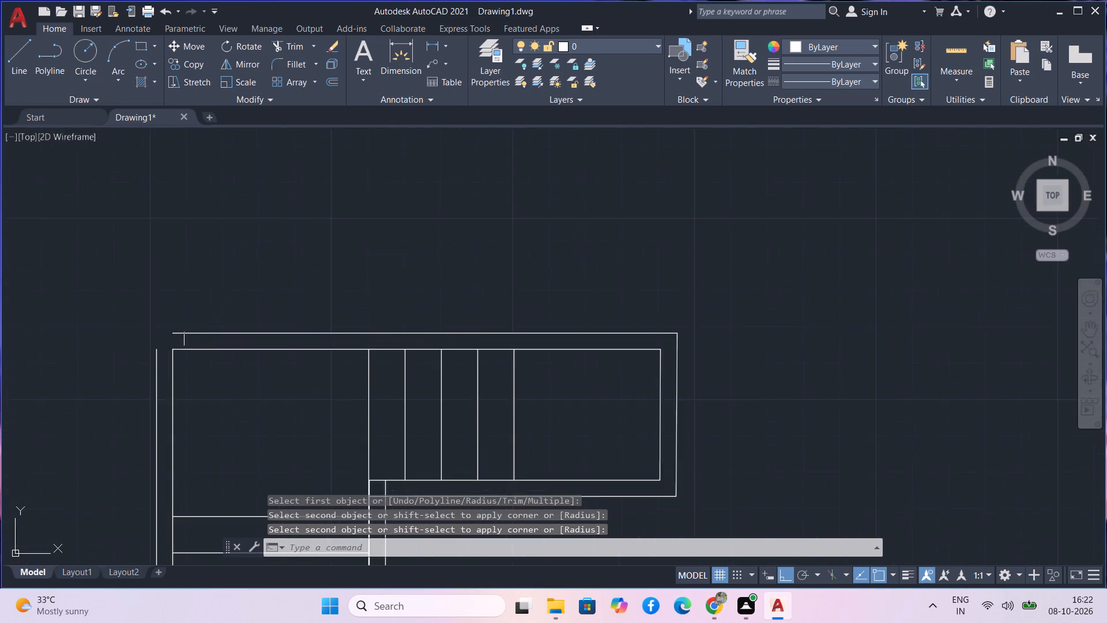
scroll(191, 339, up, 1)
text(f)
key(space)
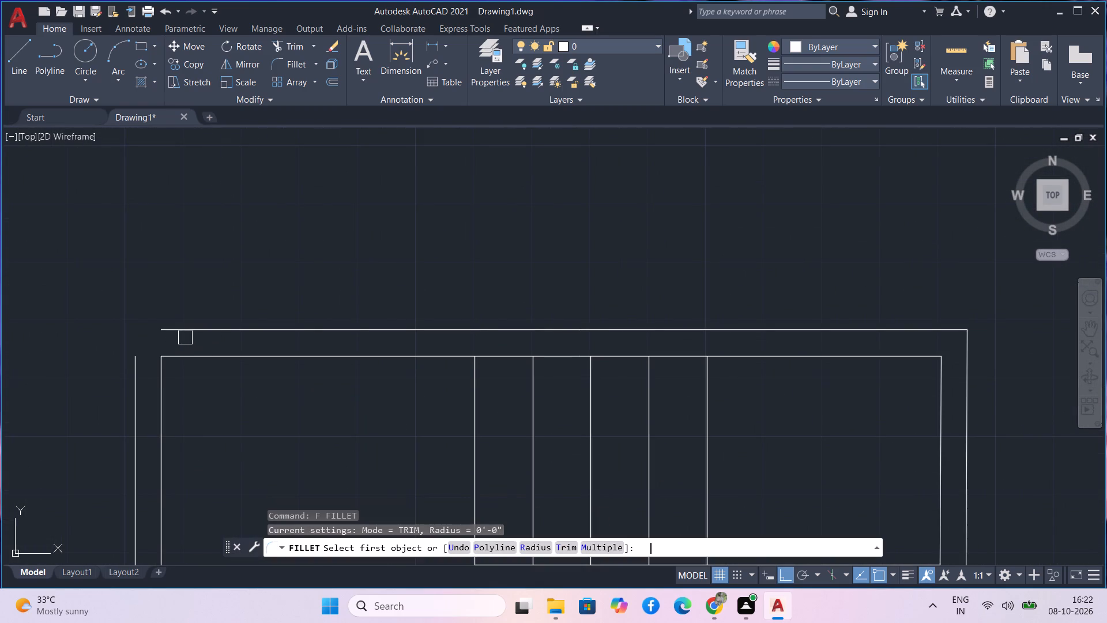
click(176, 327)
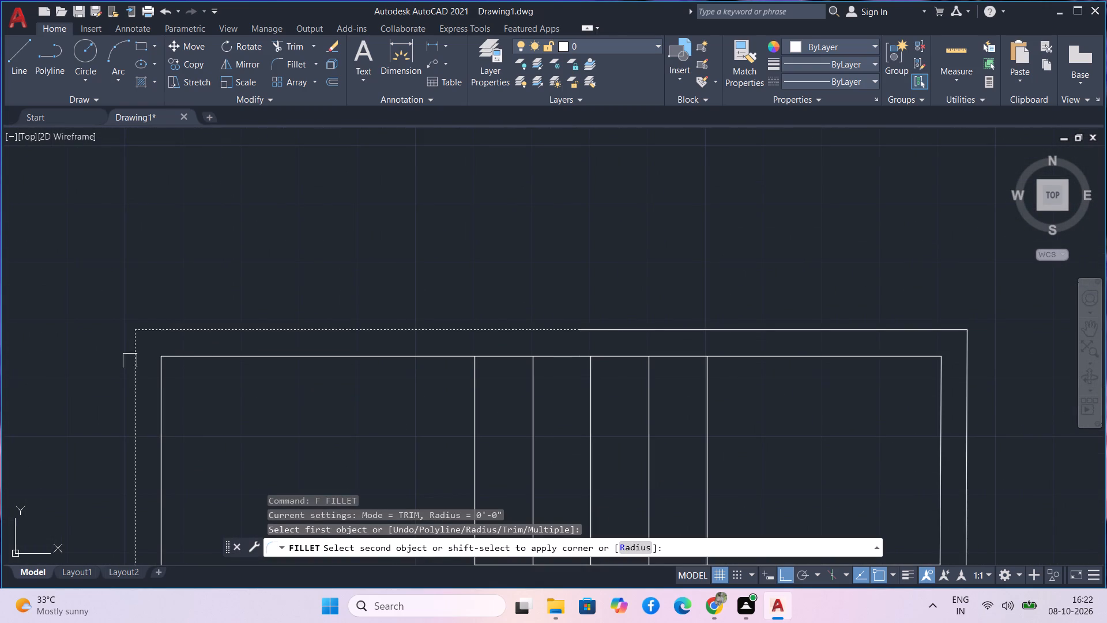
click(130, 361)
scroll(148, 346, down, 2)
key(Escape)
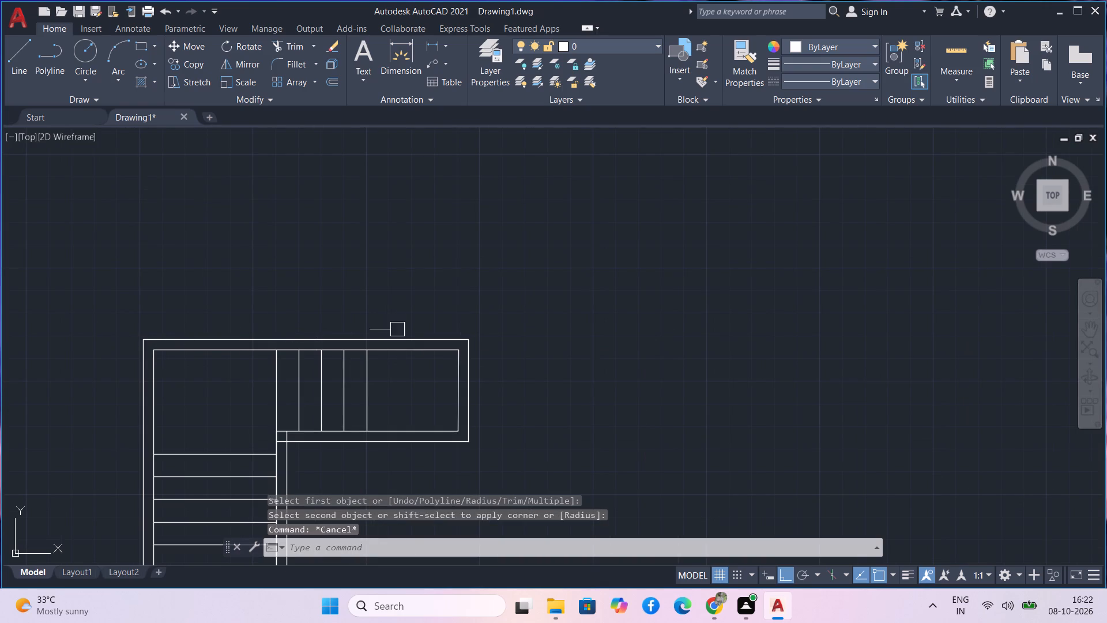
Trim the overlapping ends of the outer wall lines at the inner corner where the flight meets the landing strip.
scroll(318, 303, down, 1)
middle_drag(370, 419, 364, 385)
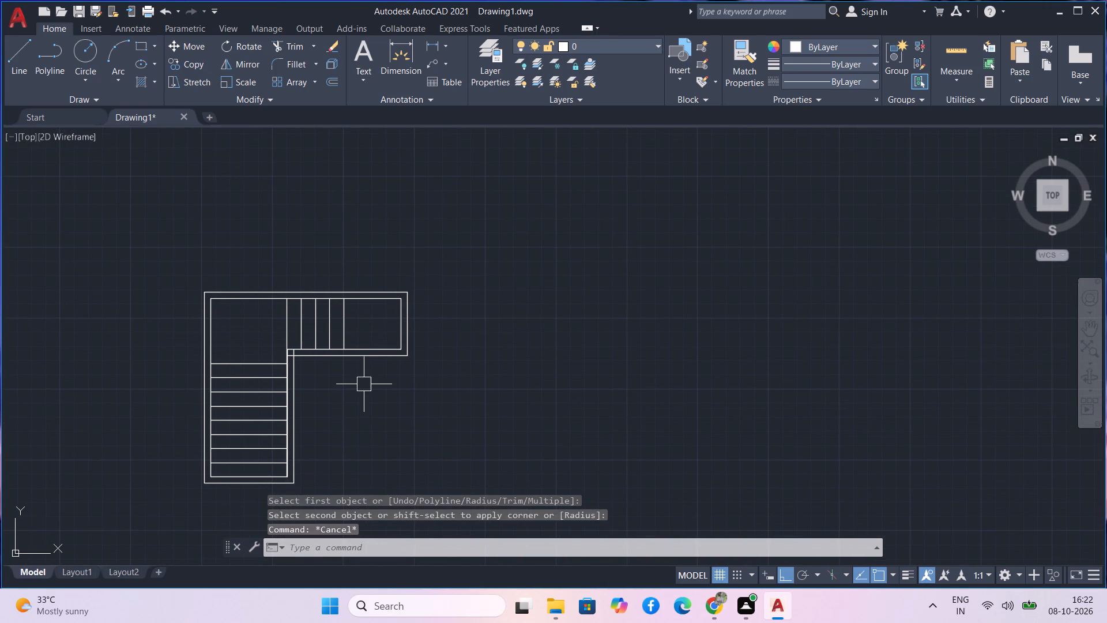
text(tr)
key(space)
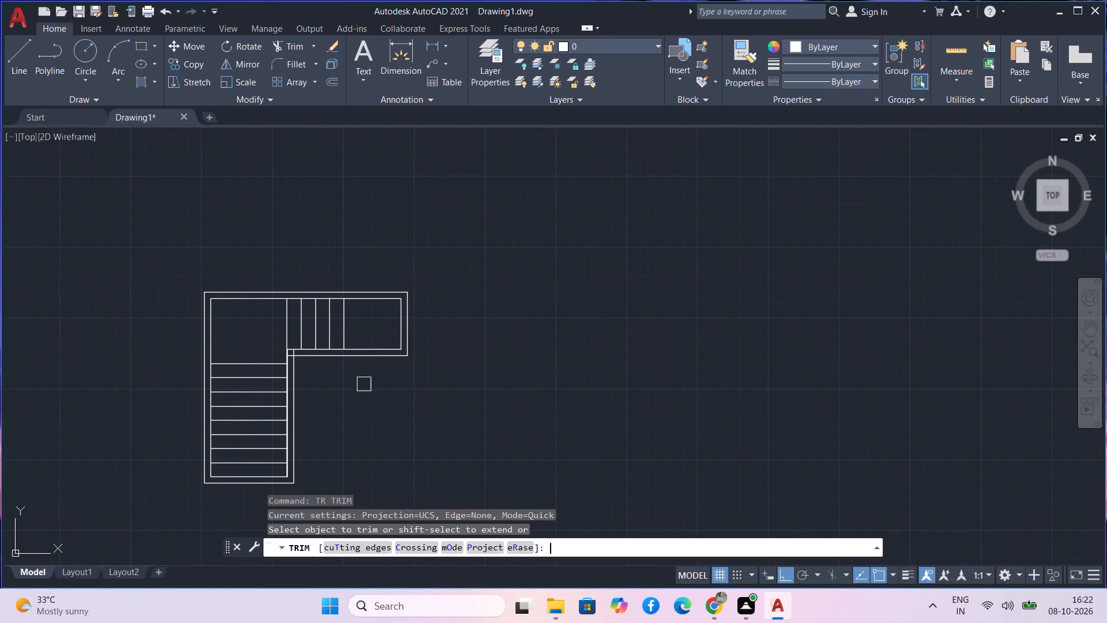
scroll(297, 367, up, 6)
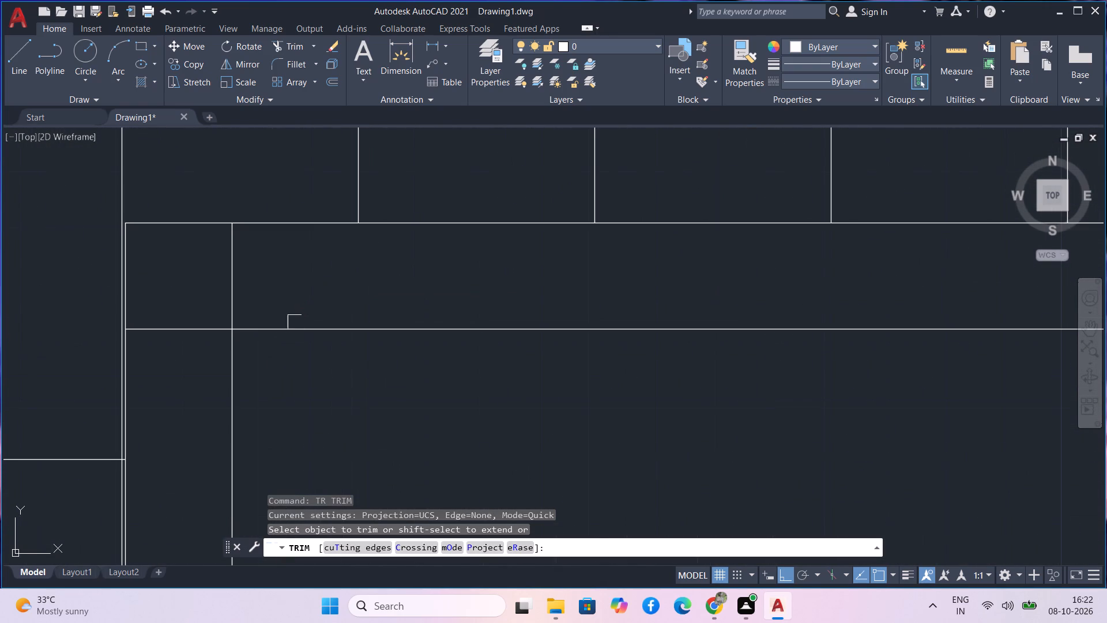
drag(268, 290, 187, 364)
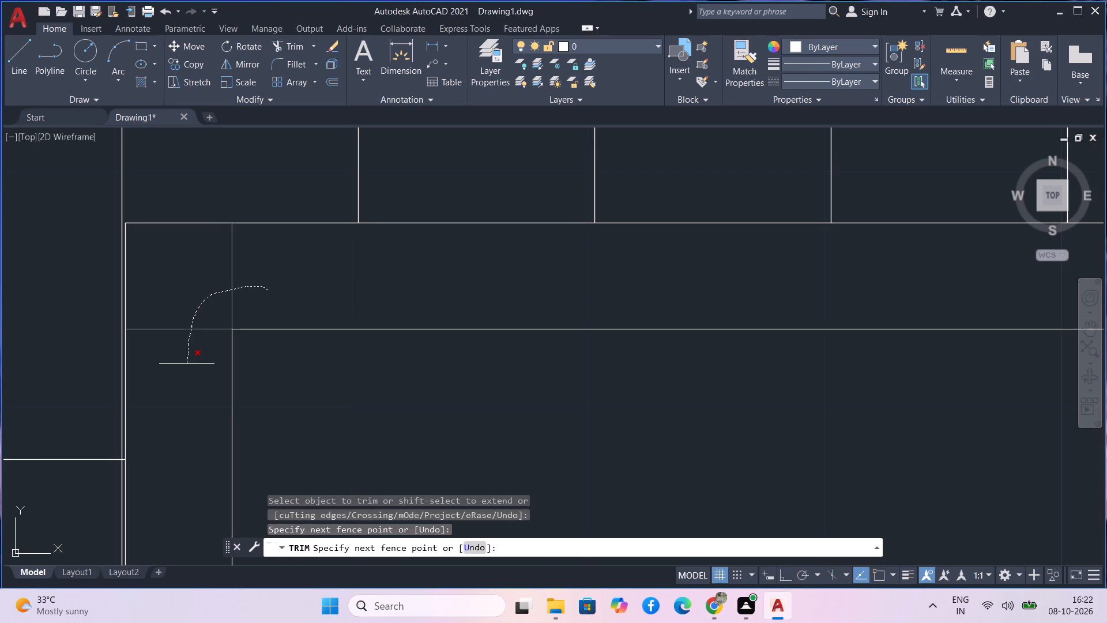
scroll(184, 364, down, 6)
middle_drag(239, 406, 267, 316)
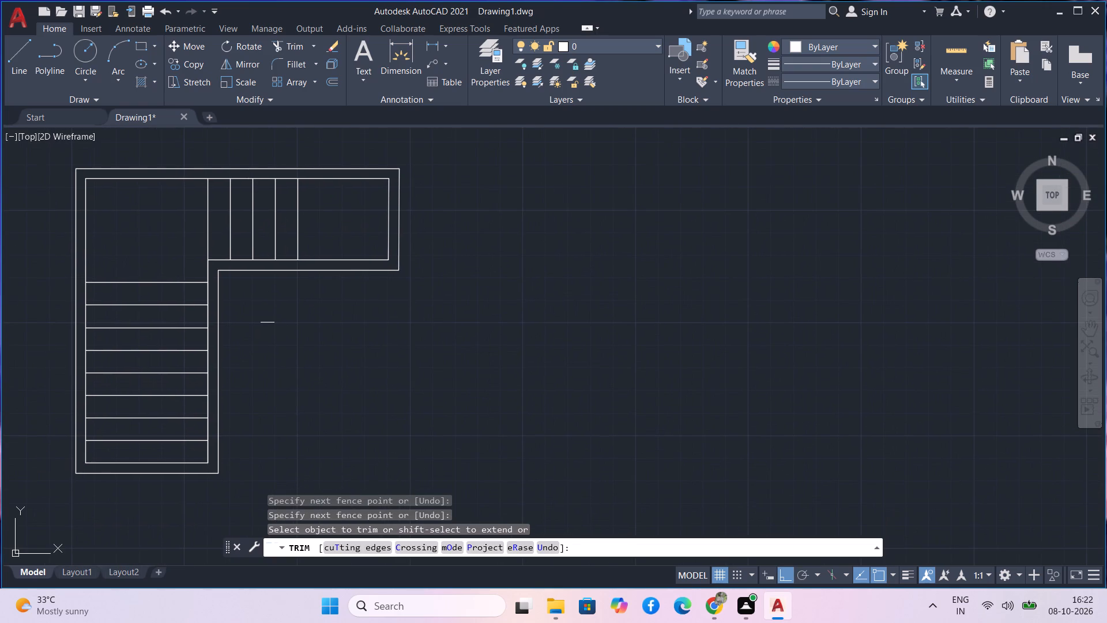
scroll(267, 316, down, 1)
middle_drag(267, 316, 282, 327)
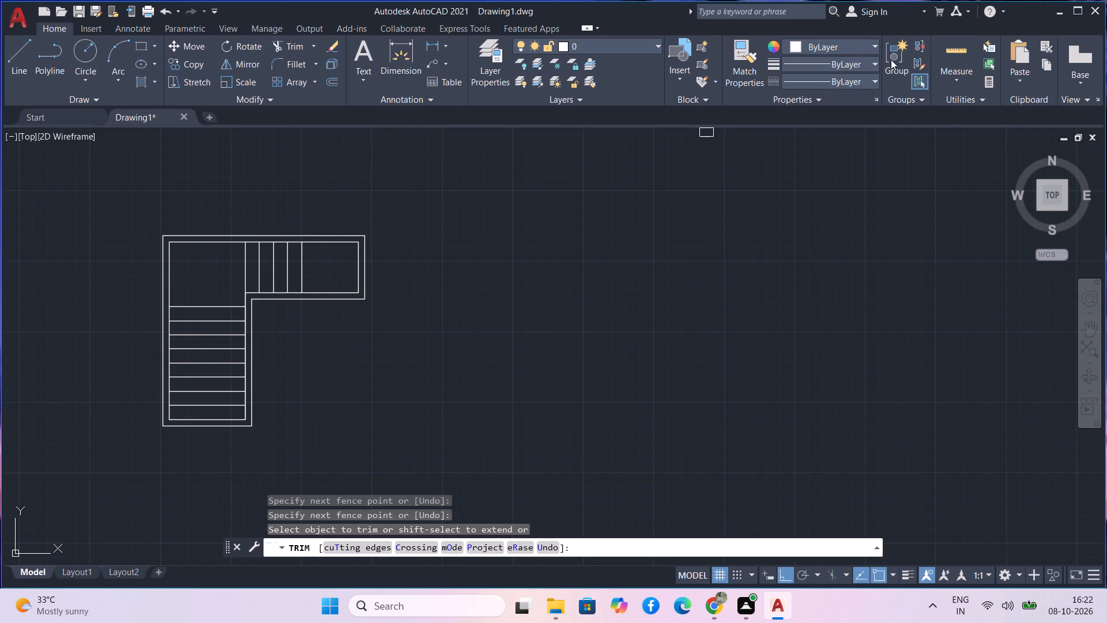
Measure the staircase's northwest corner landing and lower flight with Quick Measure.
click(943, 43)
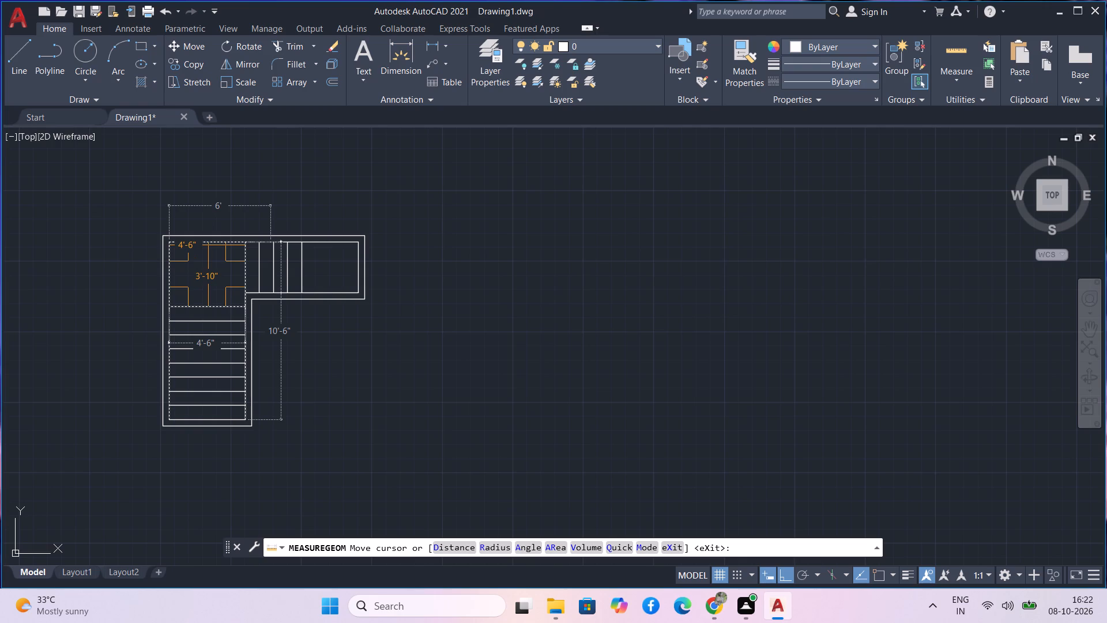
key(Escape)
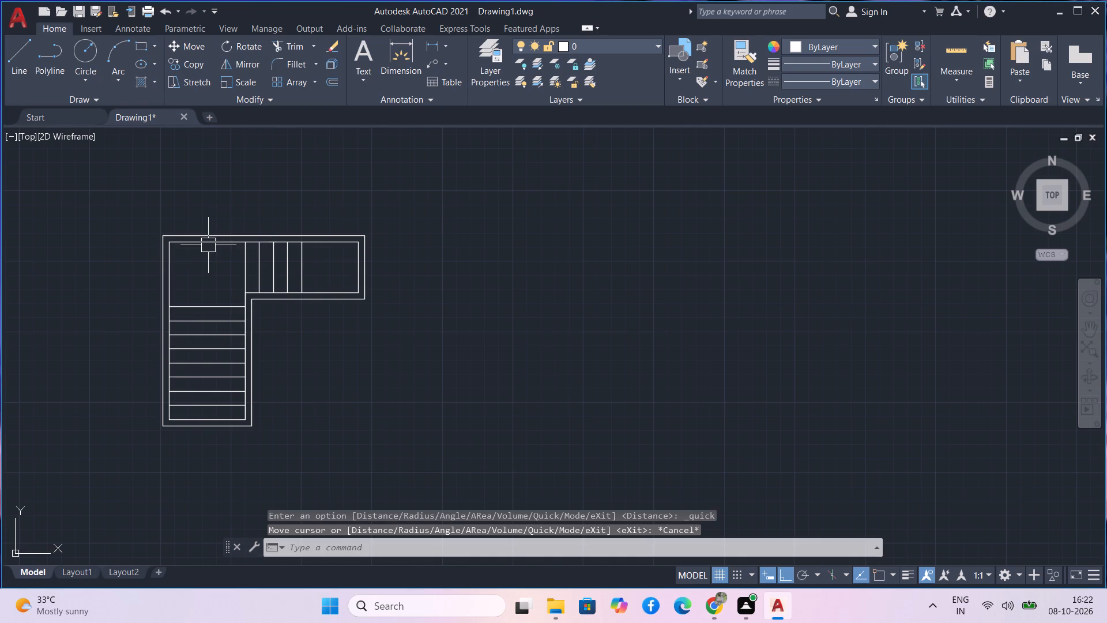
Offset the inner west wall line 2'6" east, into the staircase, to form the lower flight's direction line.
text(o)
key(space)
key(2)
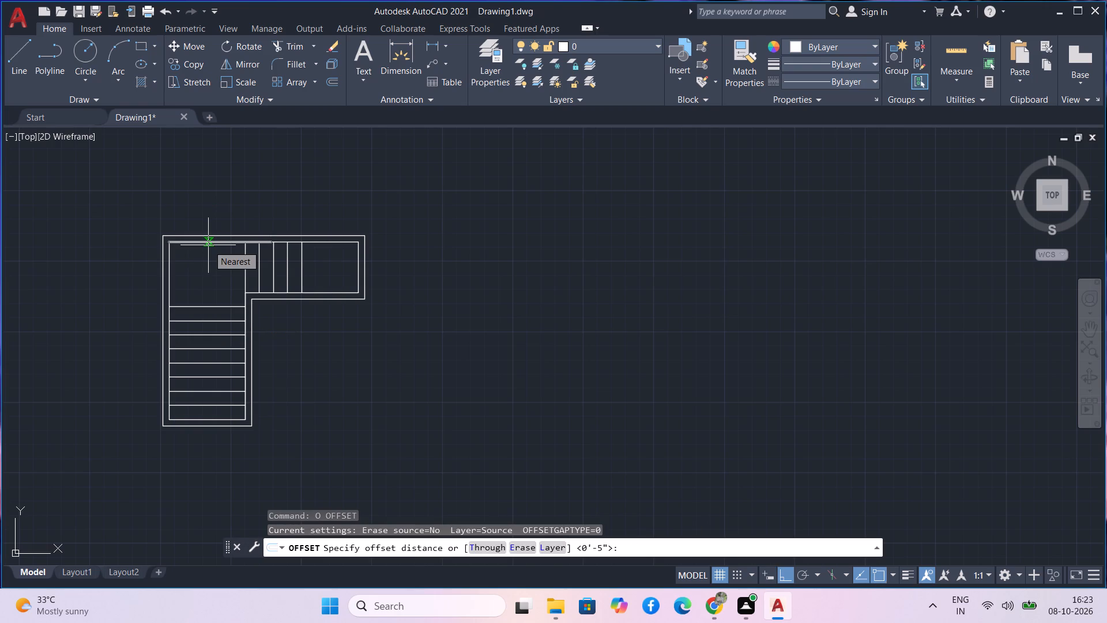
text('5\)
key(BackSpace)
key(BackSpace)
text(6")
key(Return)
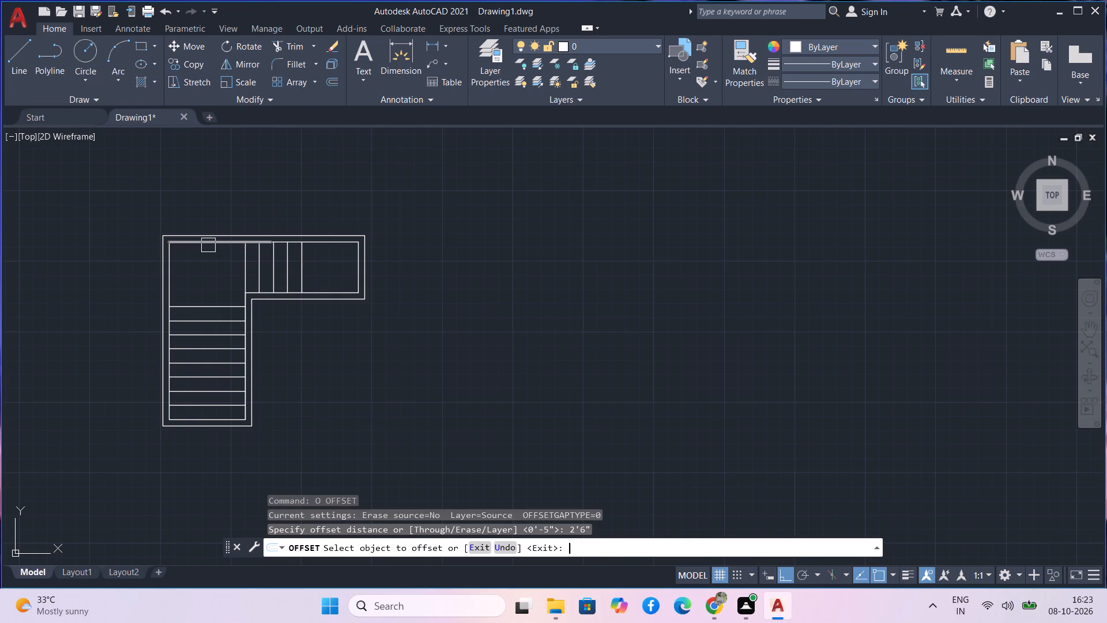
click(172, 262)
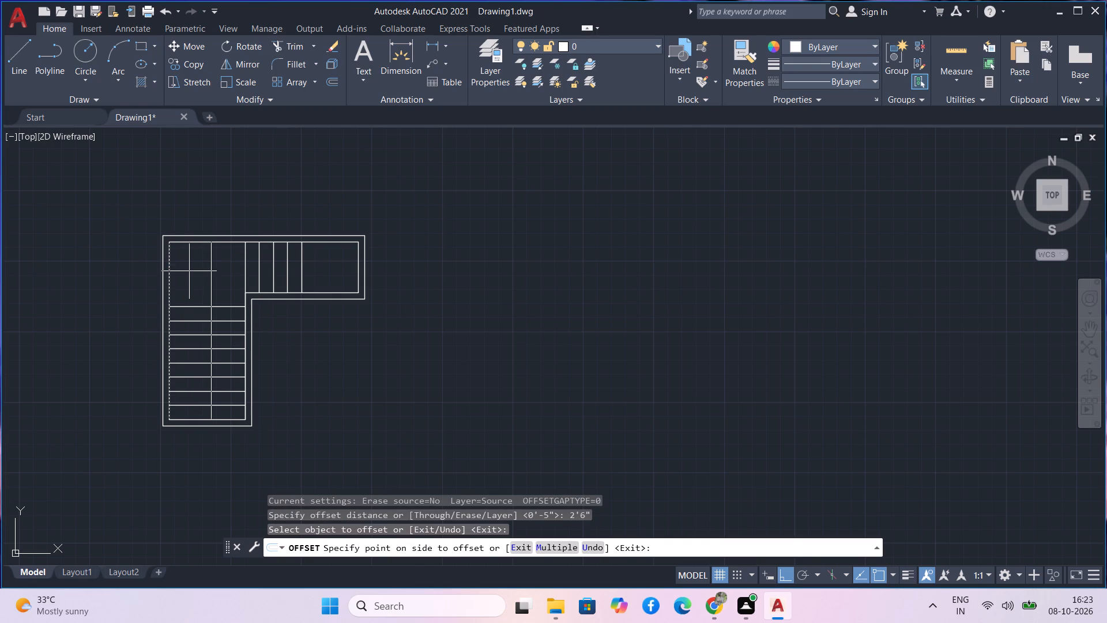
click(189, 271)
scroll(208, 371, up, 3)
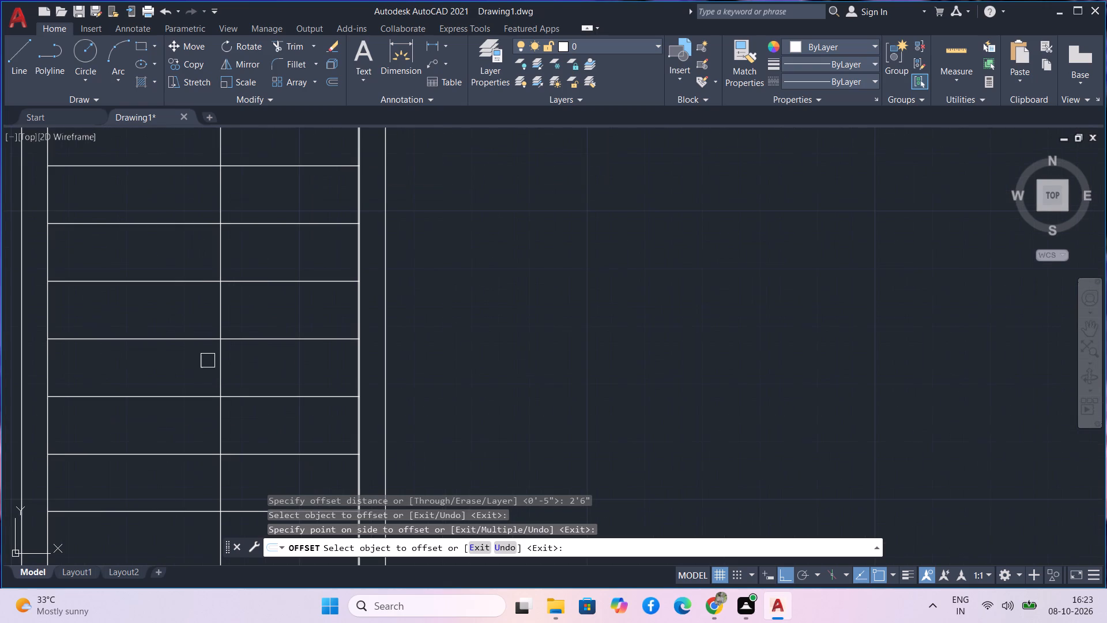
scroll(239, 337, down, 2)
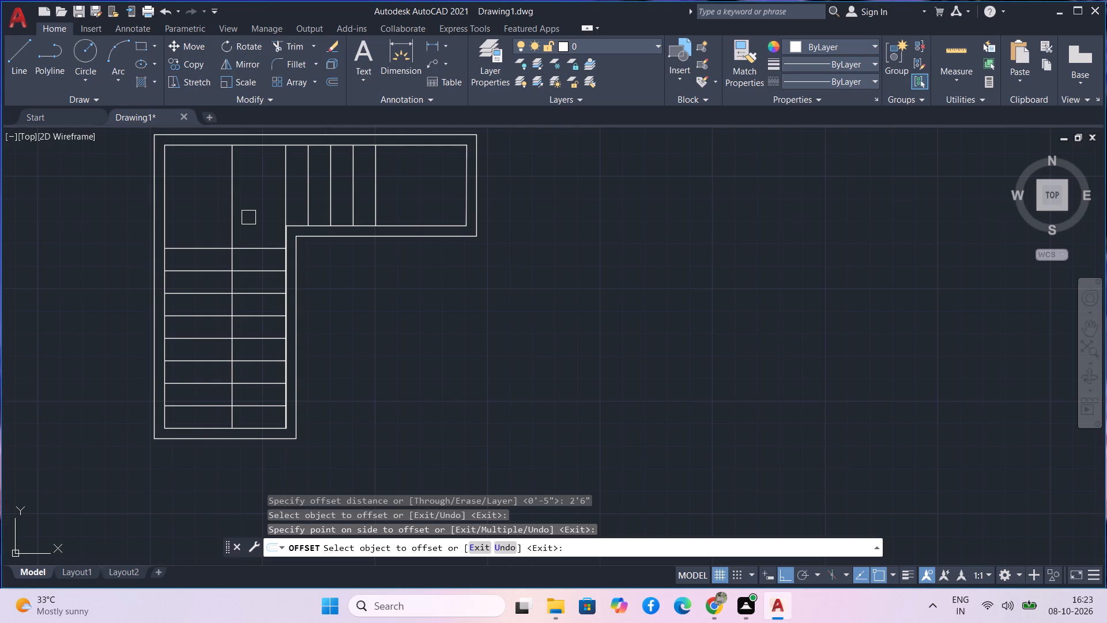
key(Escape)
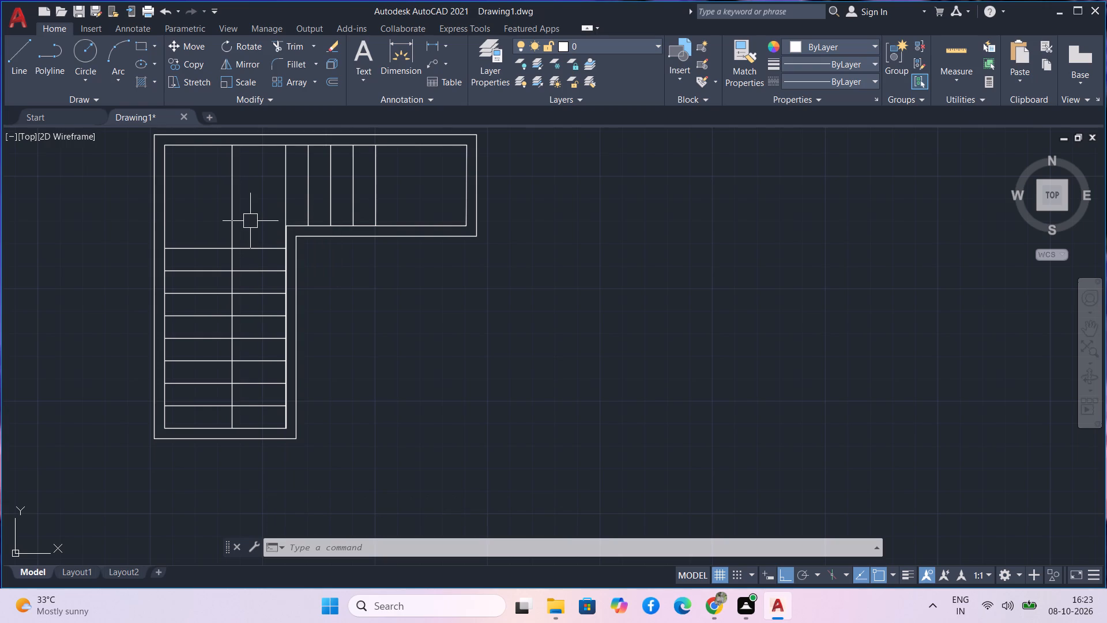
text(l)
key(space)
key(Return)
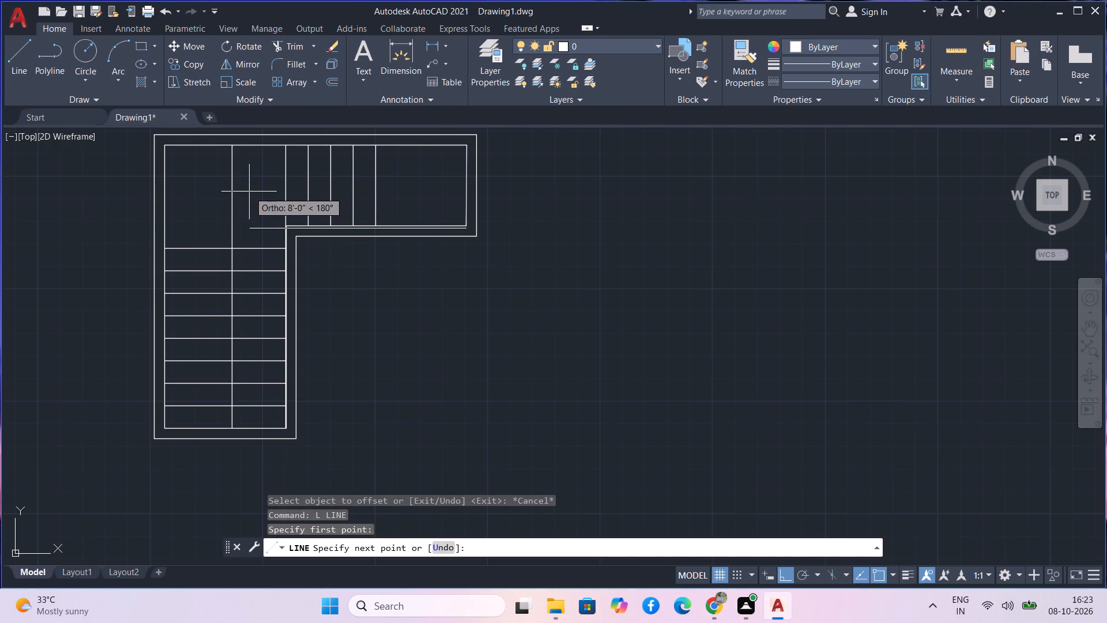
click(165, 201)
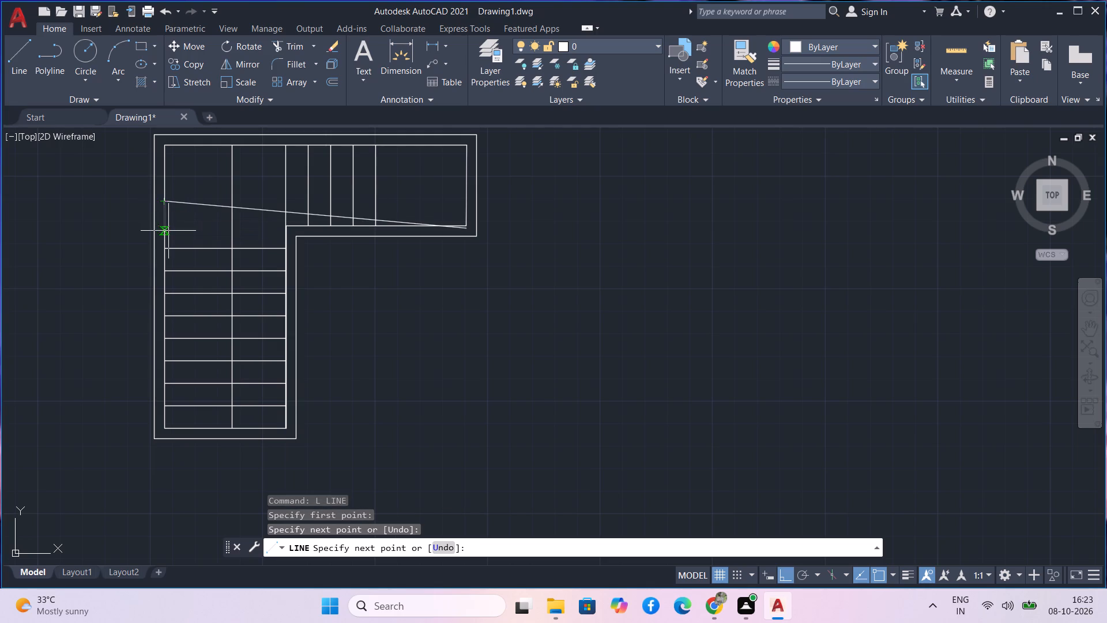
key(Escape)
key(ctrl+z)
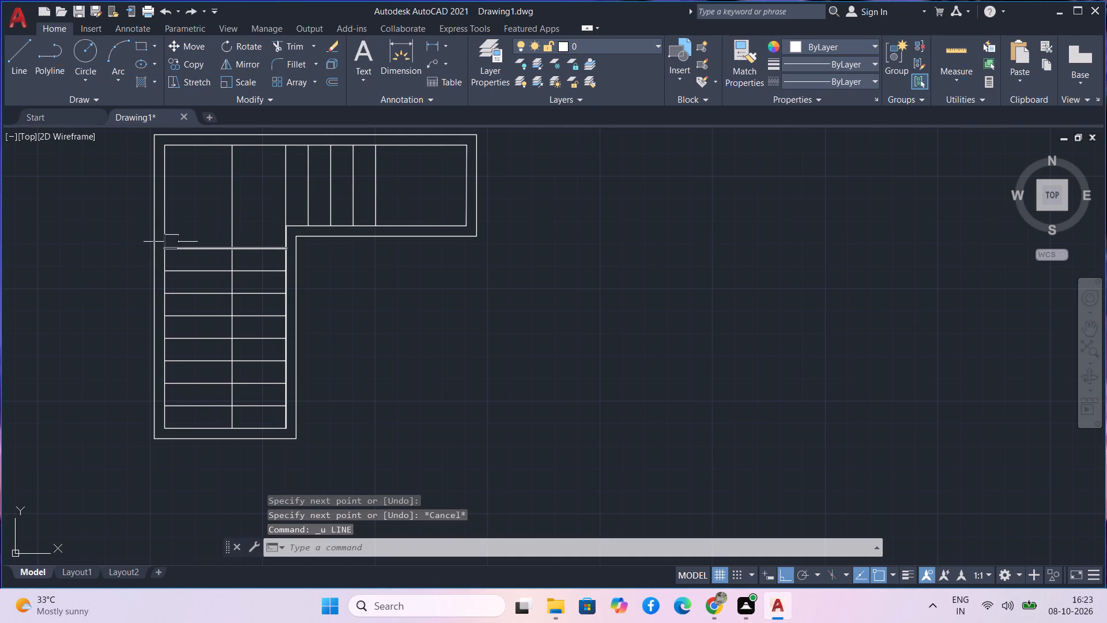
Draw a short horizontal line just above the lower flight, trim the direction line north of it, and remove the short line.
text(l)
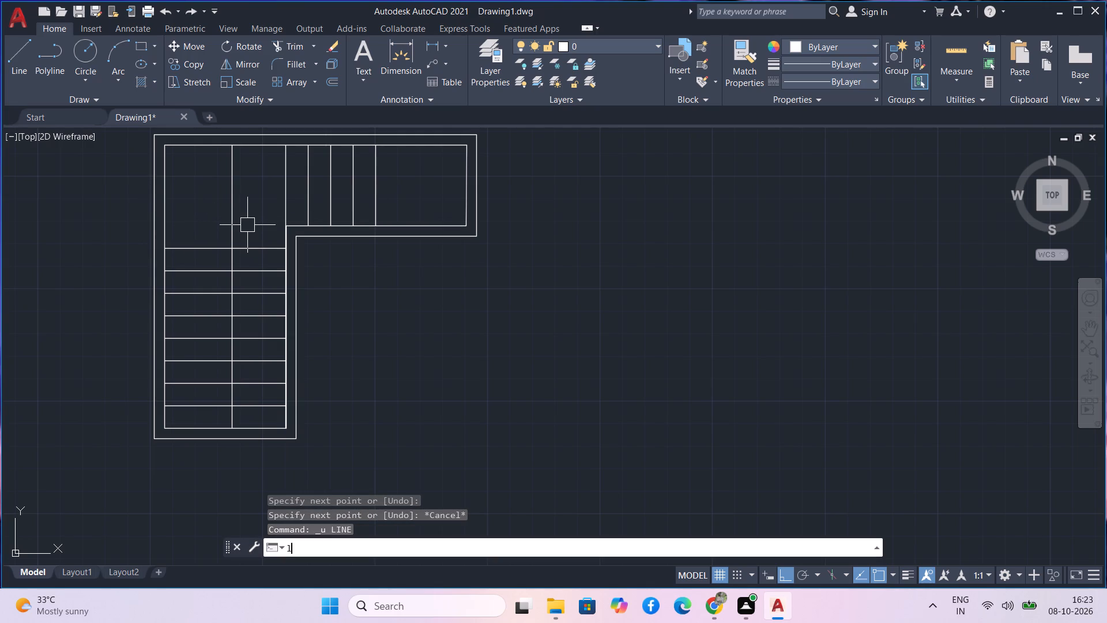
key(space)
click(251, 233)
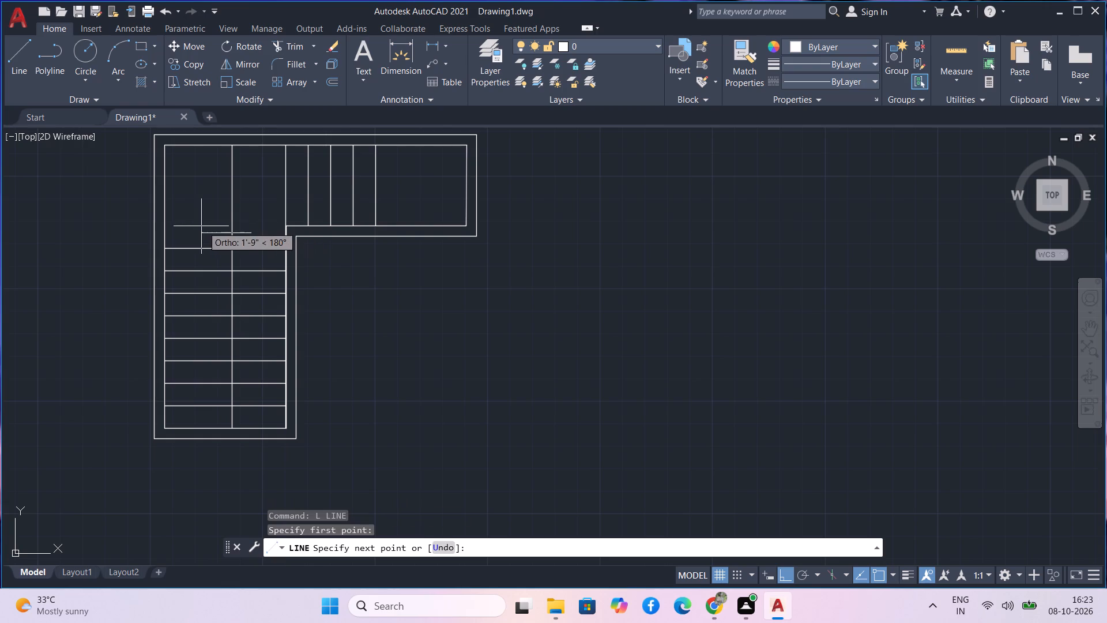
click(195, 224)
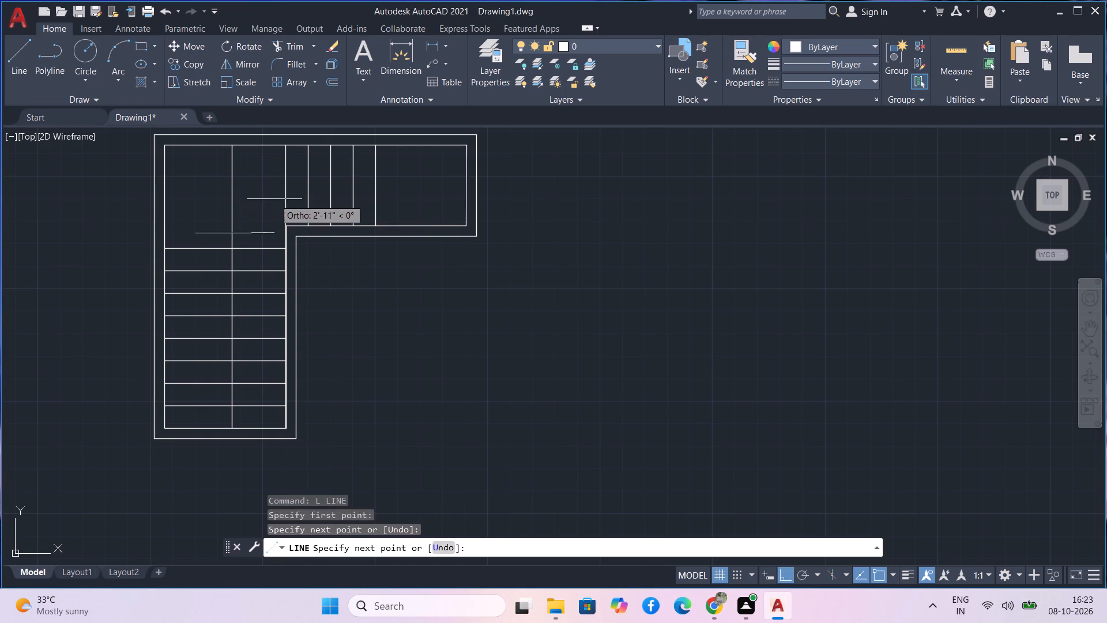
key(Escape)
text(tr)
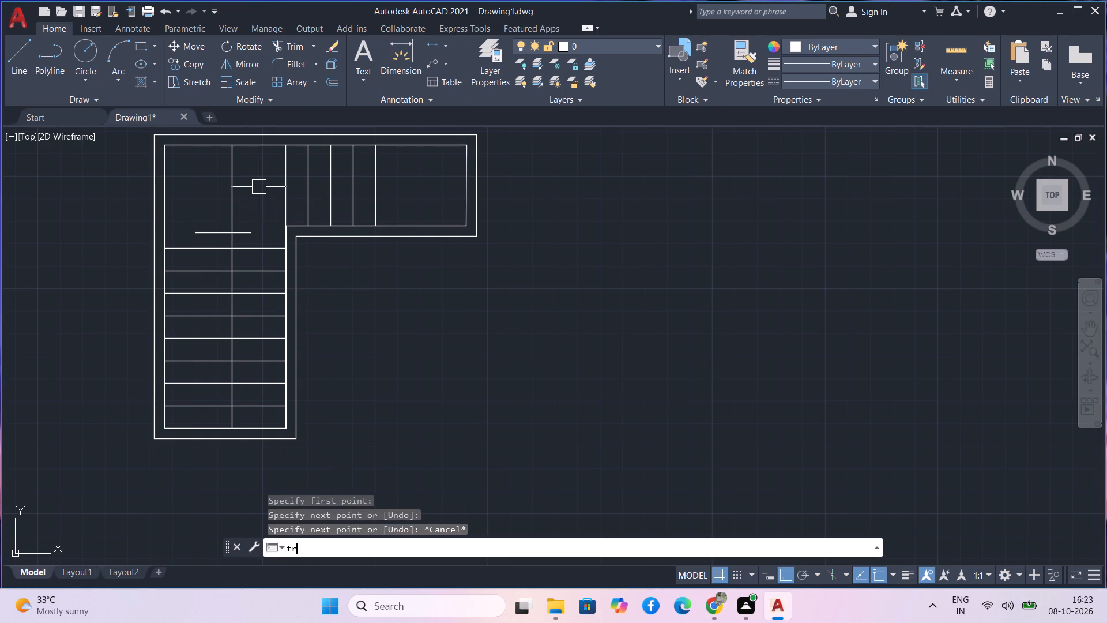
key(space)
drag(259, 187, 214, 184)
click(227, 190)
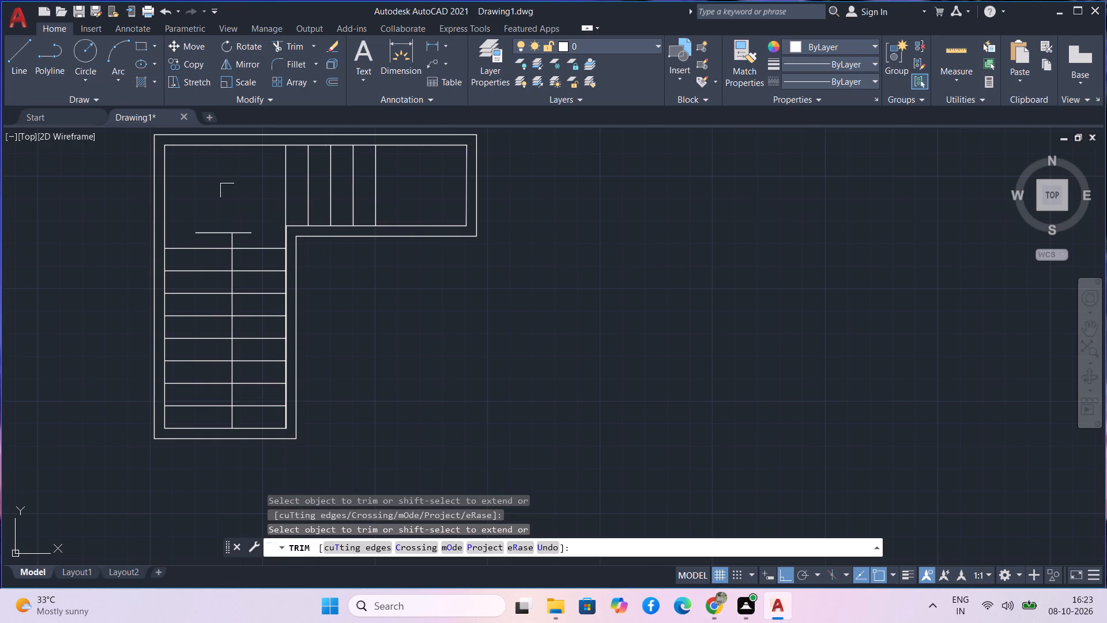
click(244, 228)
click(213, 230)
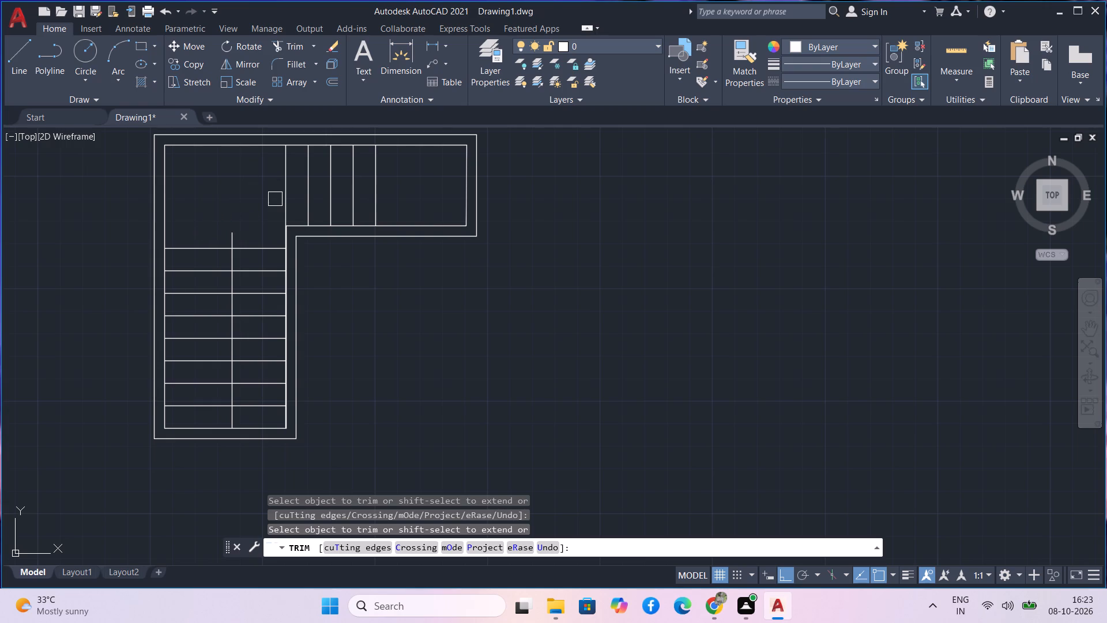
text(ex)
key(space)
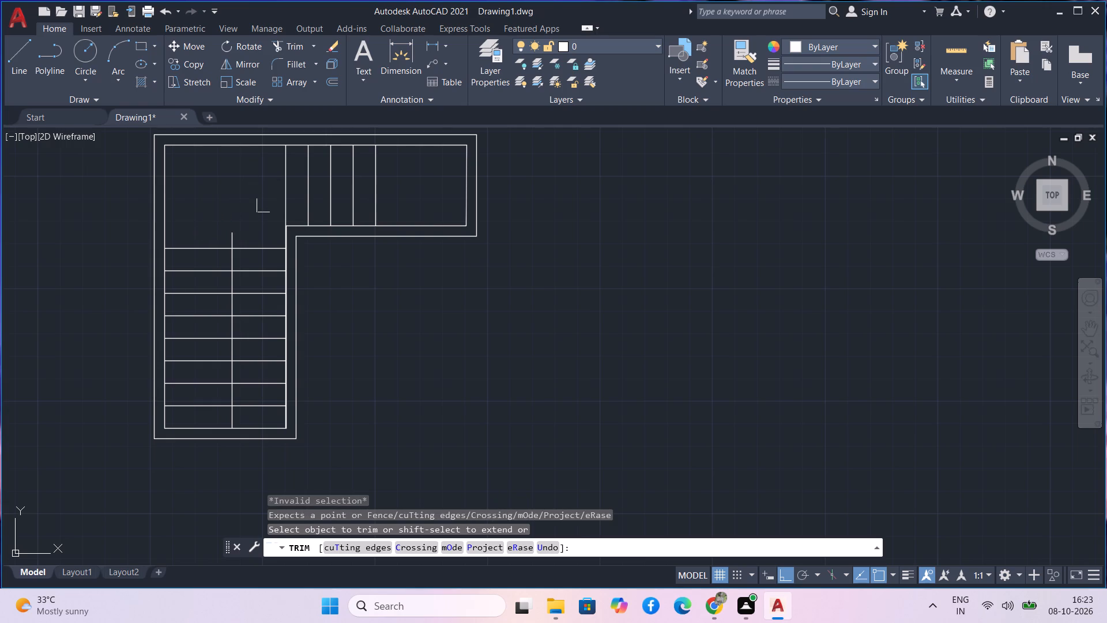
key(Escape)
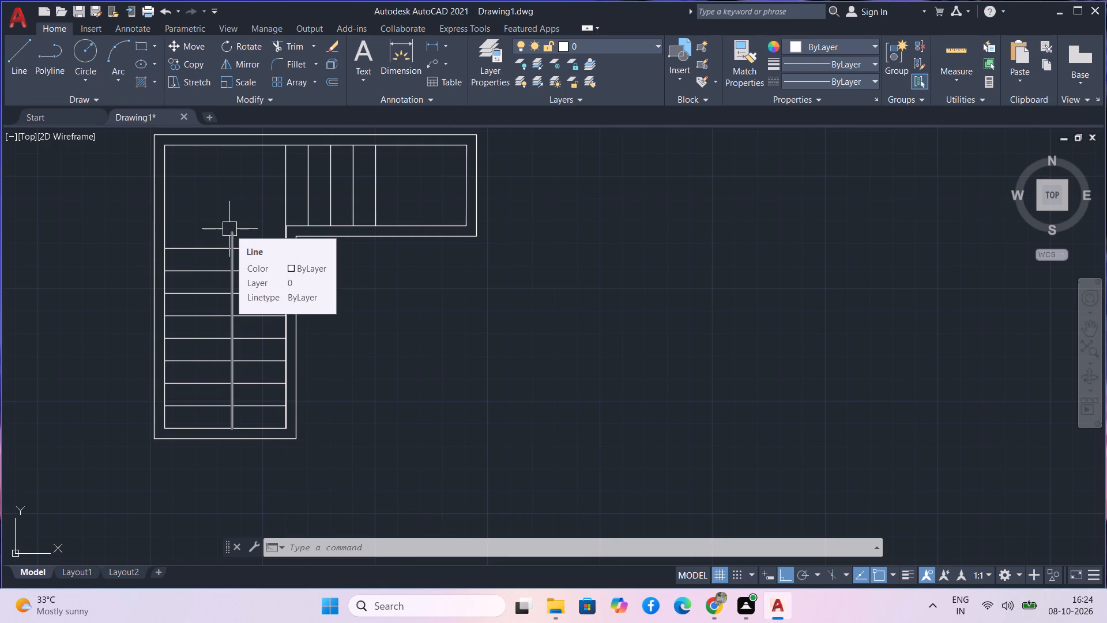
Draw lines from the direction line's top about 2'-2" north, then east across the upper treads to the easternmost riser.
text(l)
key(space)
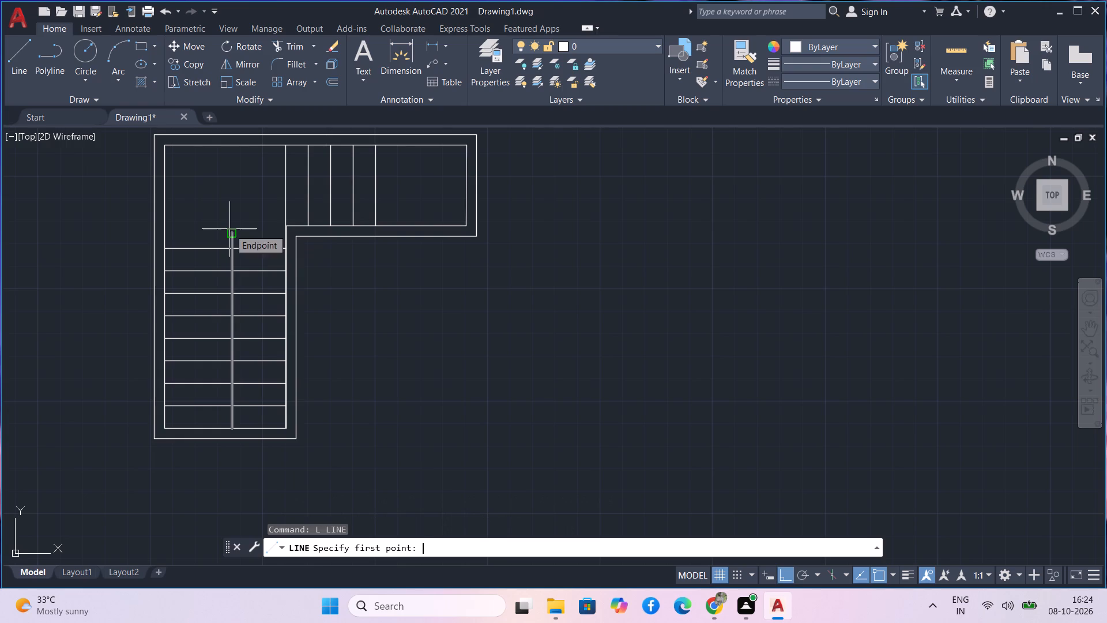
scroll(229, 229, up, 4)
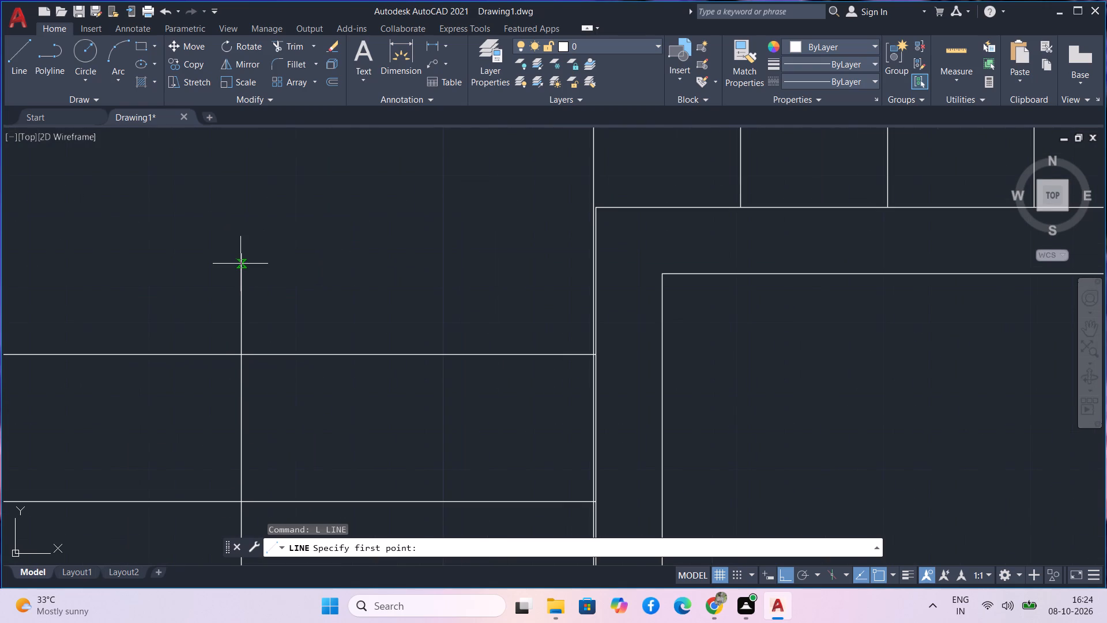
click(240, 264)
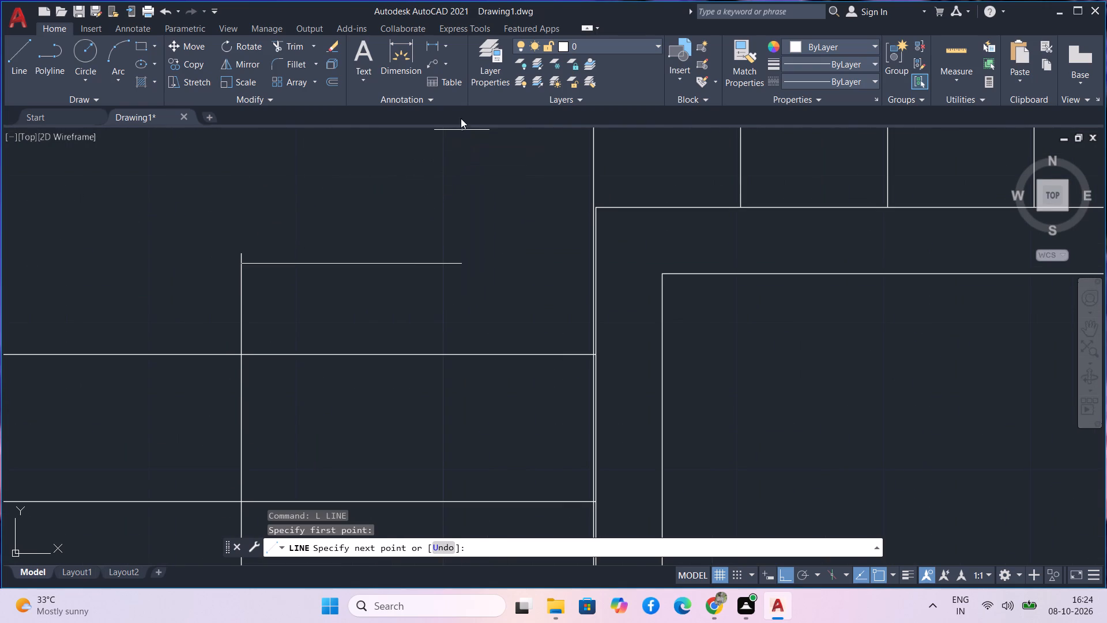
middle_drag(334, 167, 334, 178)
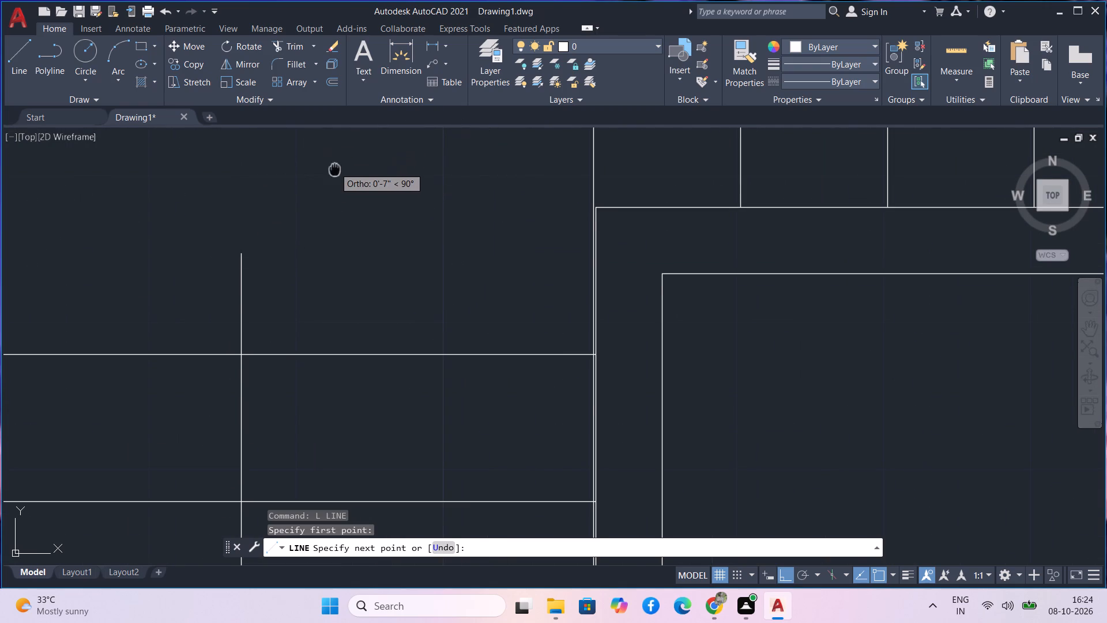
middle_drag(334, 178, 333, 287)
scroll(343, 216, down, 2)
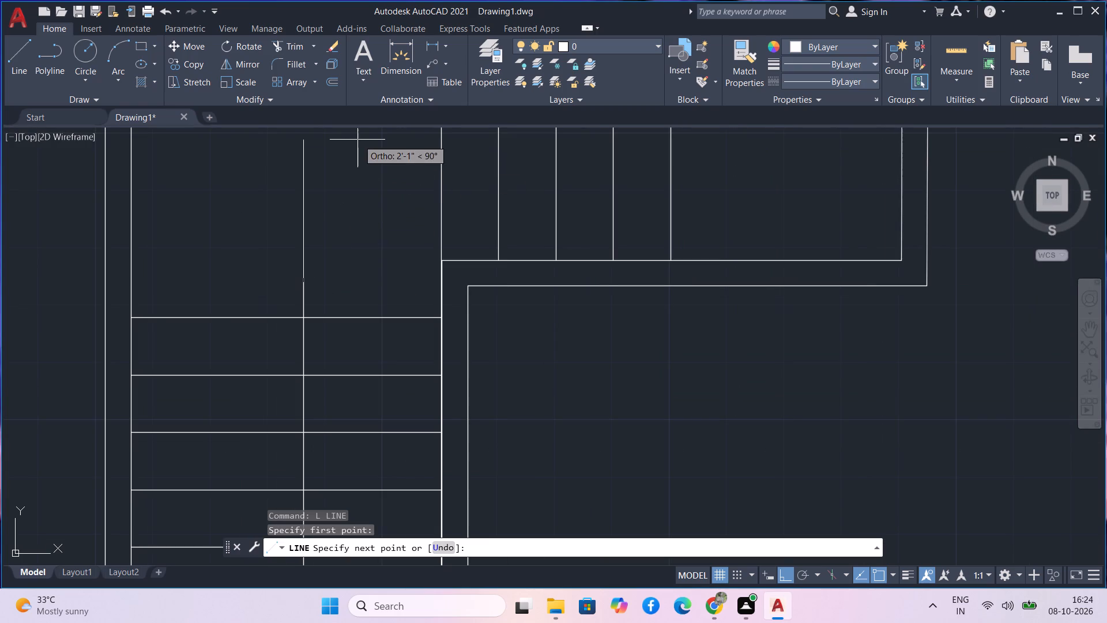
middle_drag(356, 156, 346, 231)
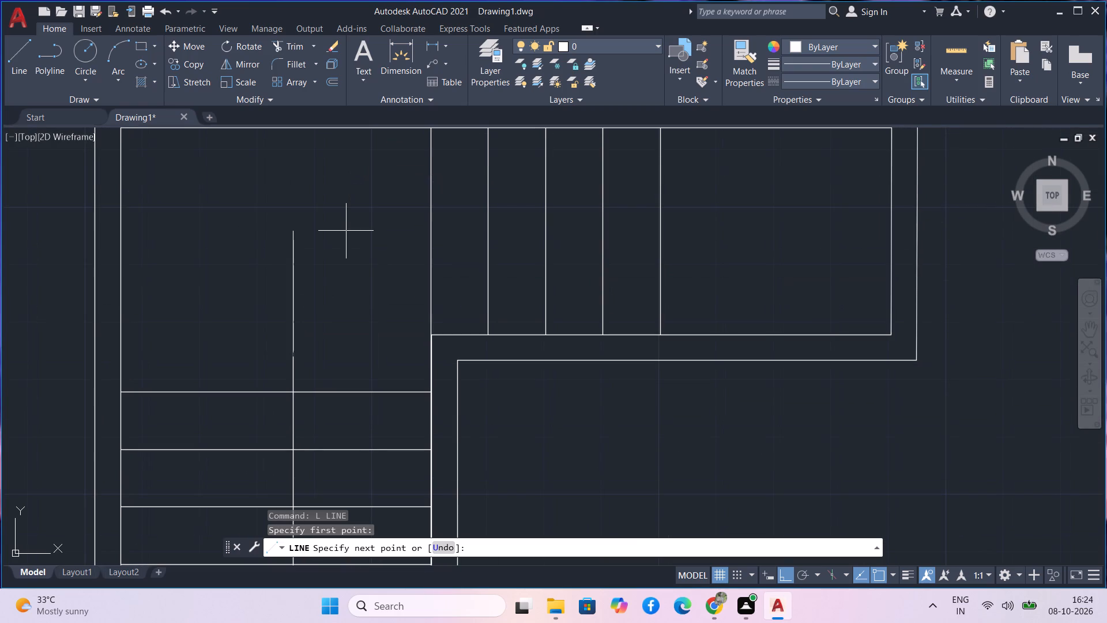
key(F8)
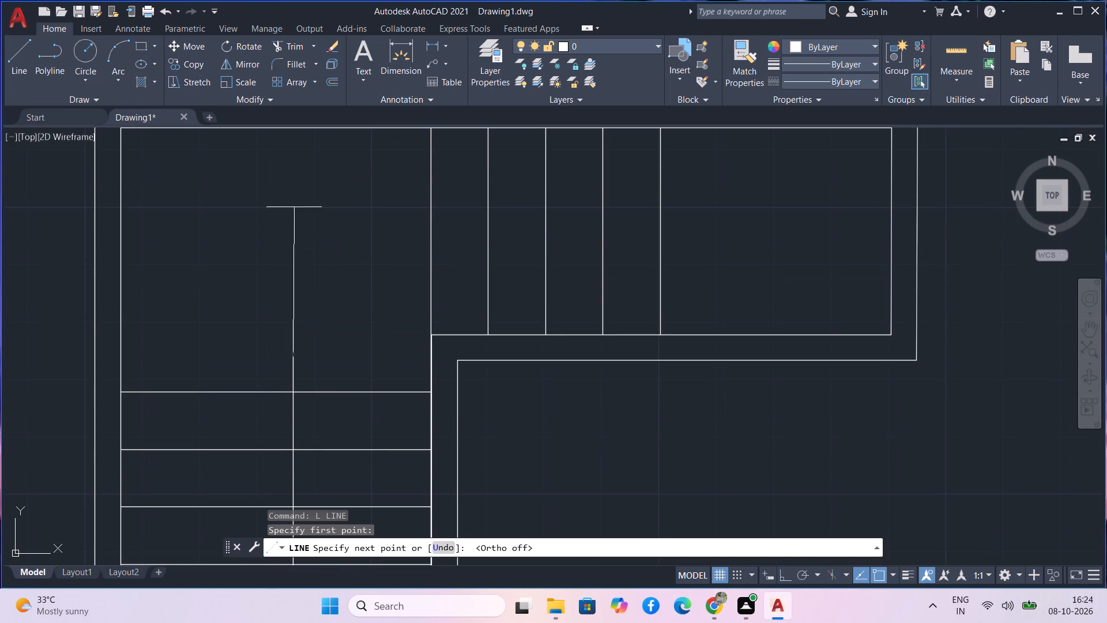
key(F8)
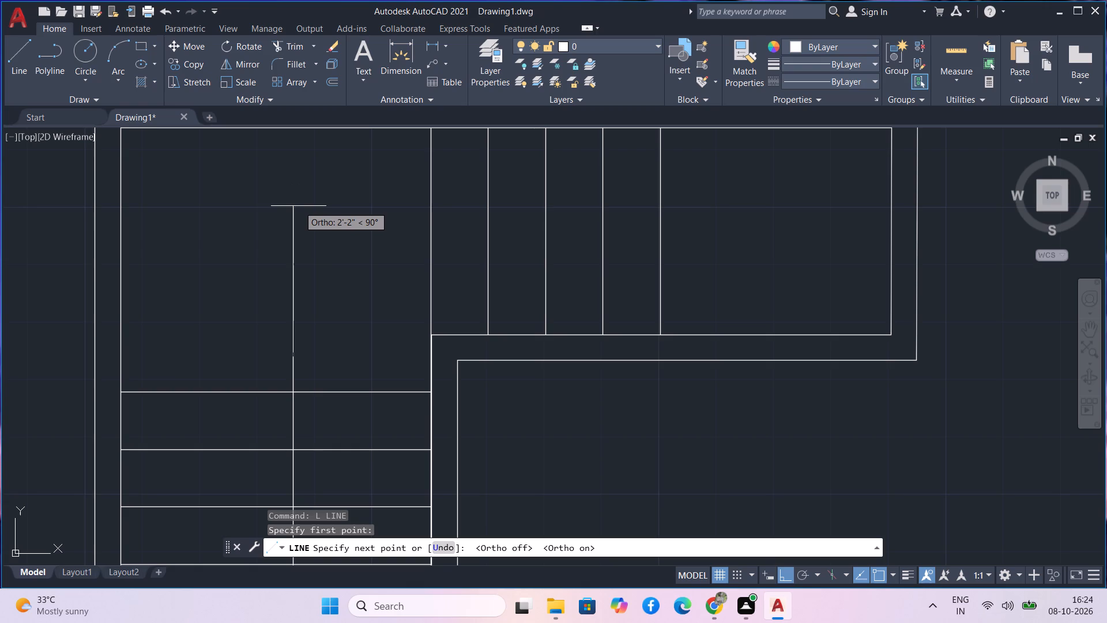
click(299, 206)
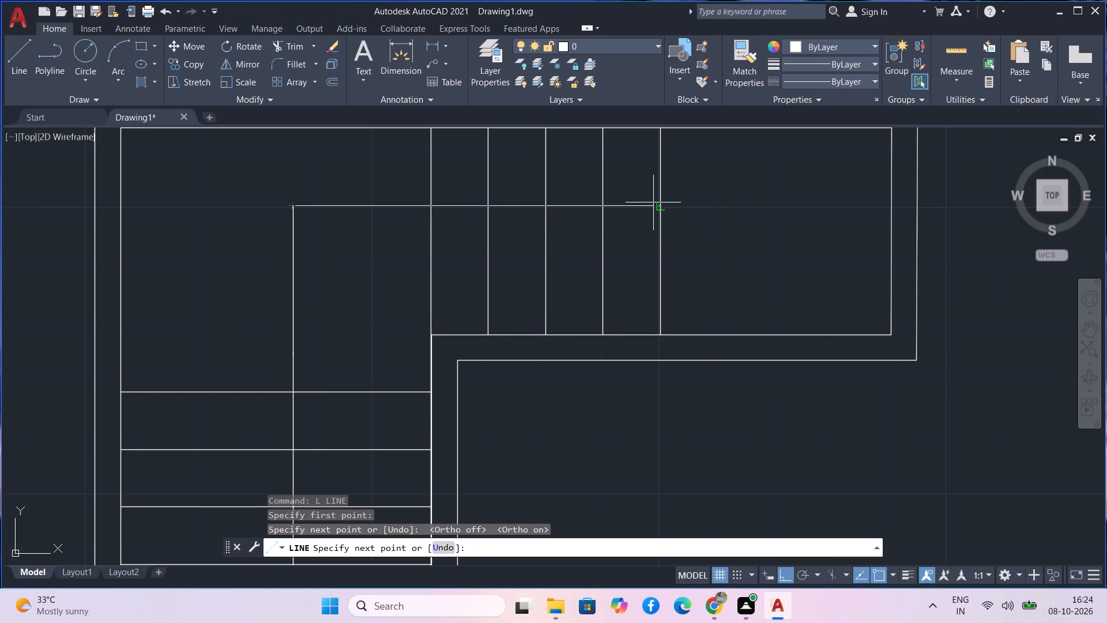
click(656, 202)
key(Escape)
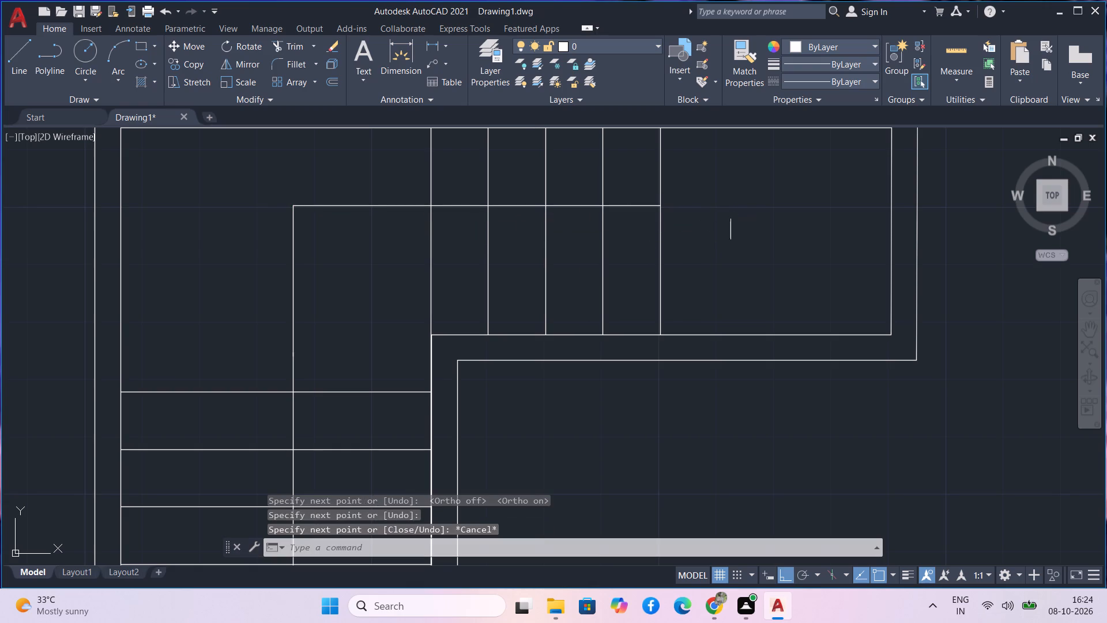
With Ortho off, draw a diagonal arrowhead line from the direction line's east end southwest to the adjacent riser.
text(l)
key(space)
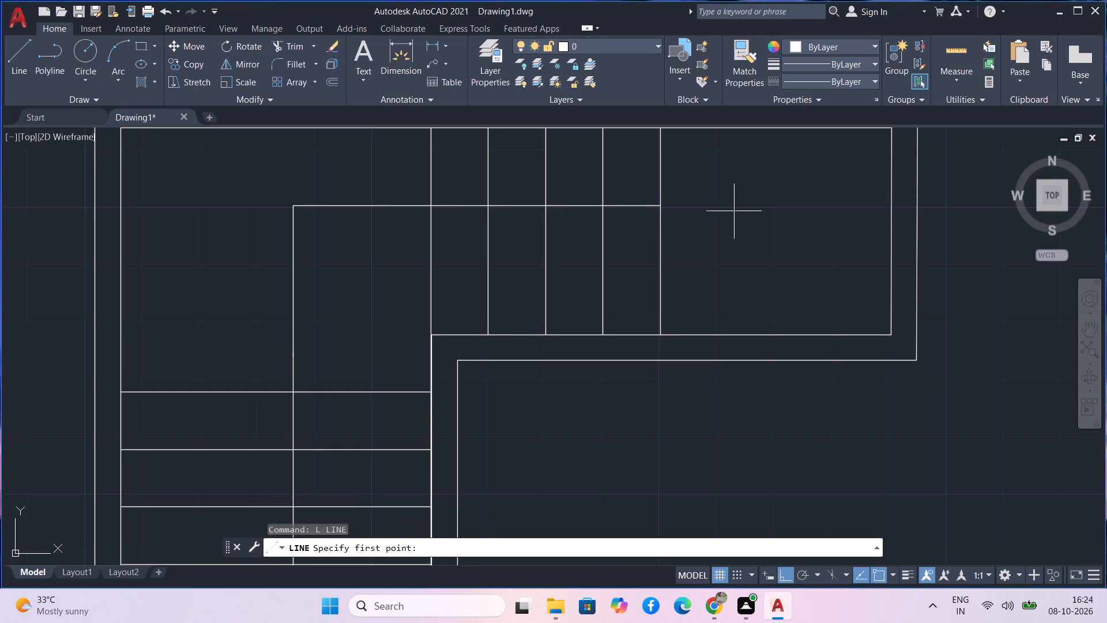
scroll(666, 224, up, 1)
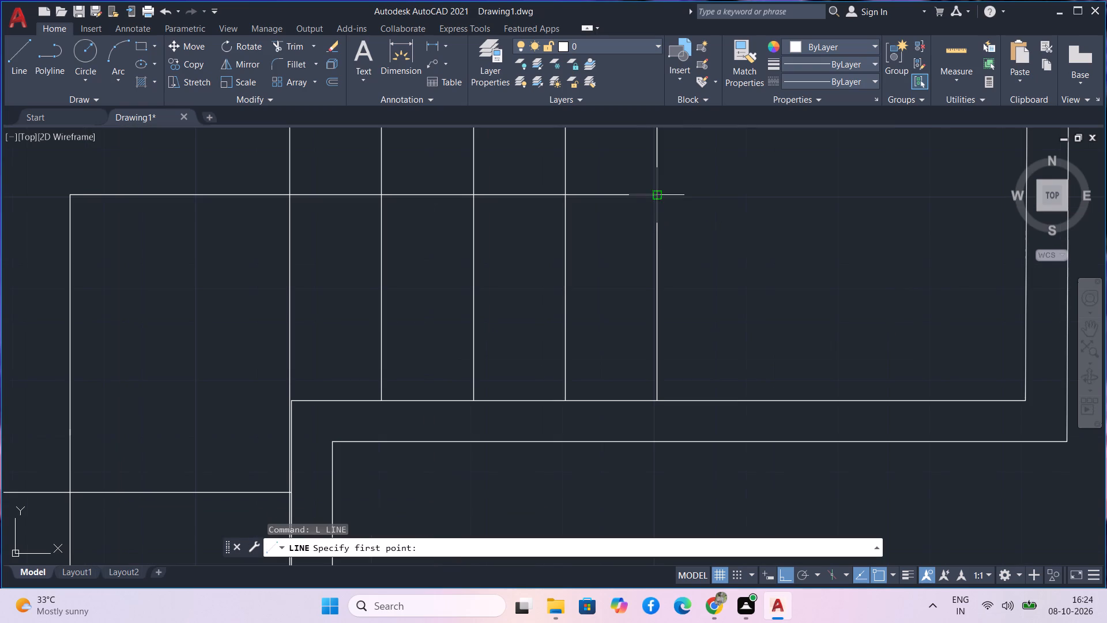
key(F8)
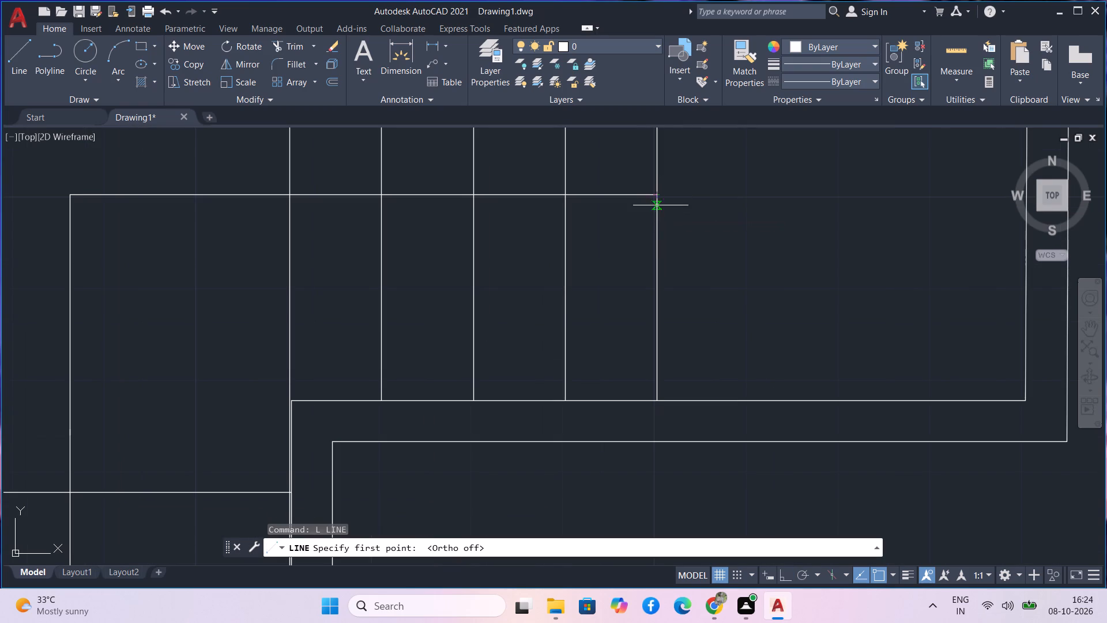
scroll(661, 197, up, 7)
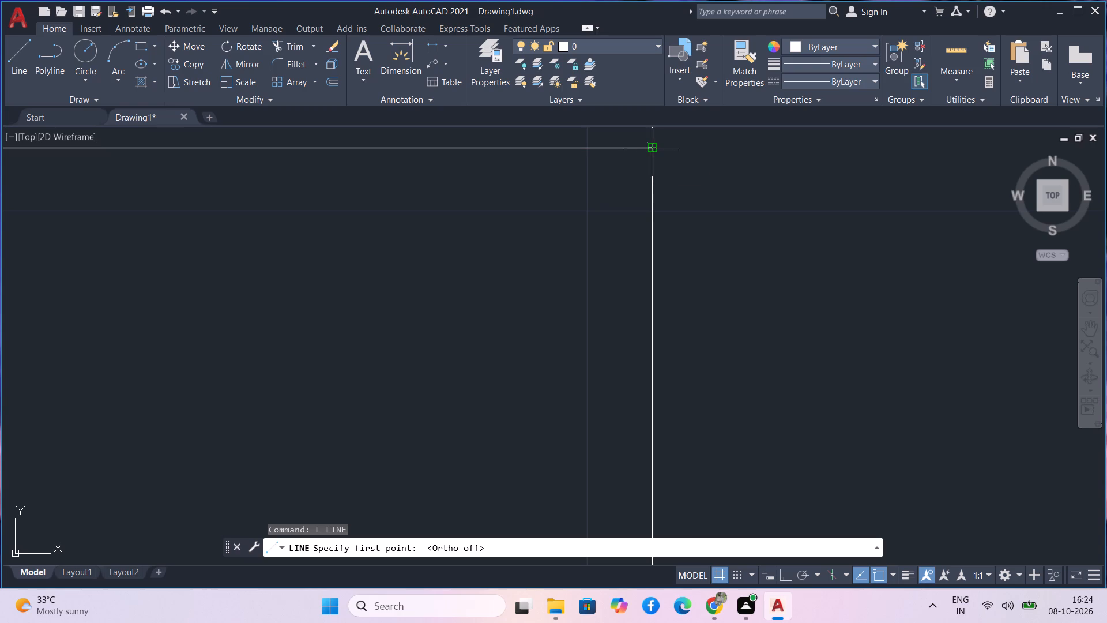
click(652, 151)
scroll(526, 235, down, 5)
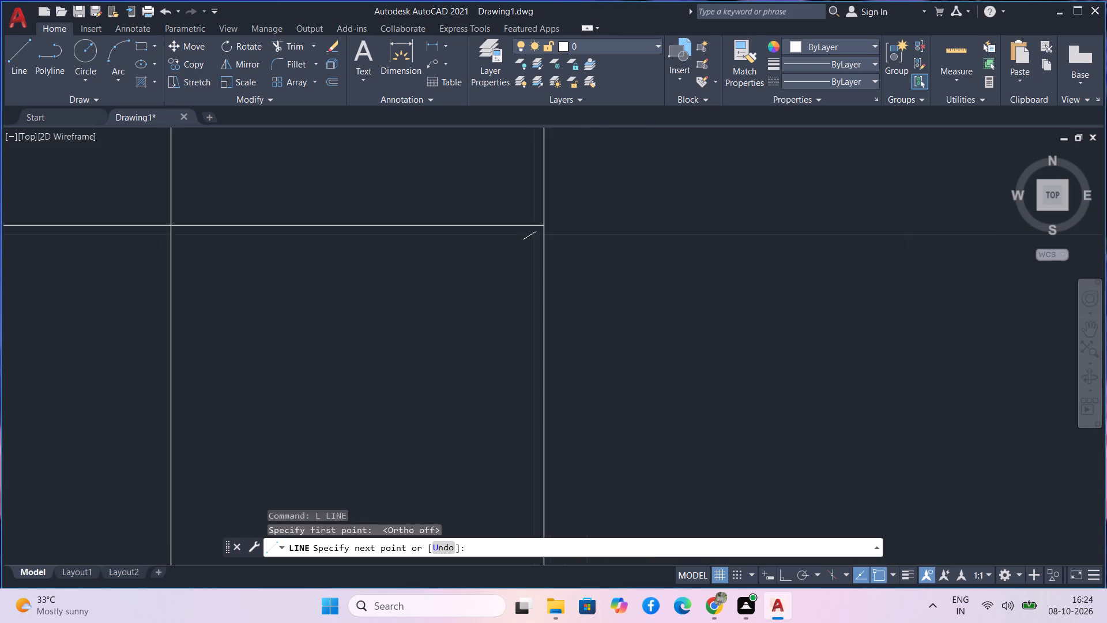
middle_drag(499, 273, 731, 132)
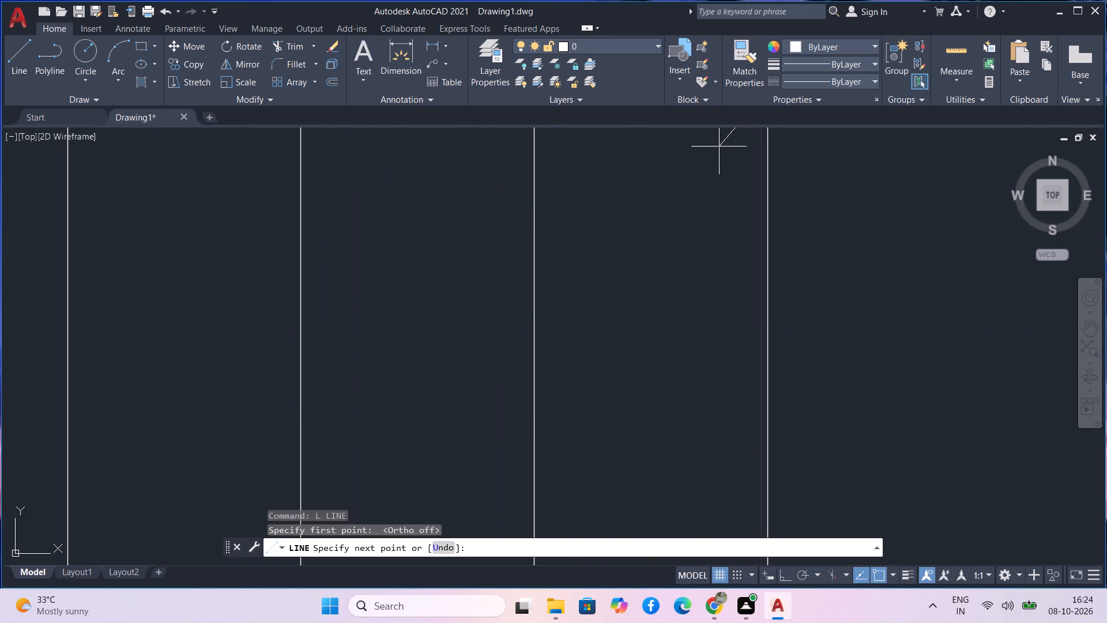
scroll(719, 147, down, 2)
middle_drag(709, 170, 696, 228)
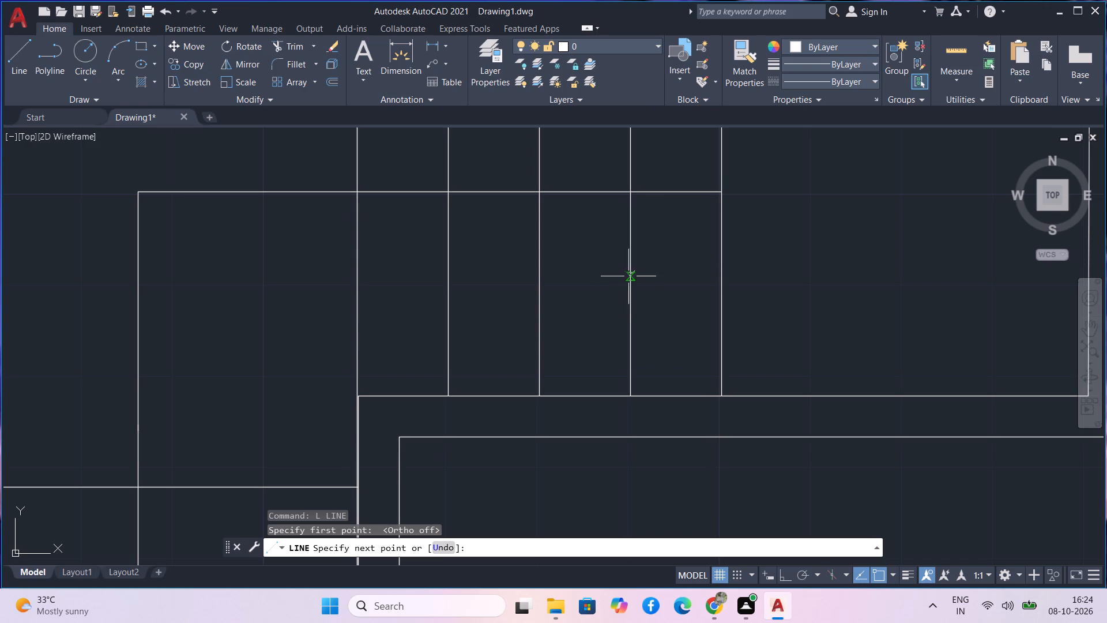
click(631, 246)
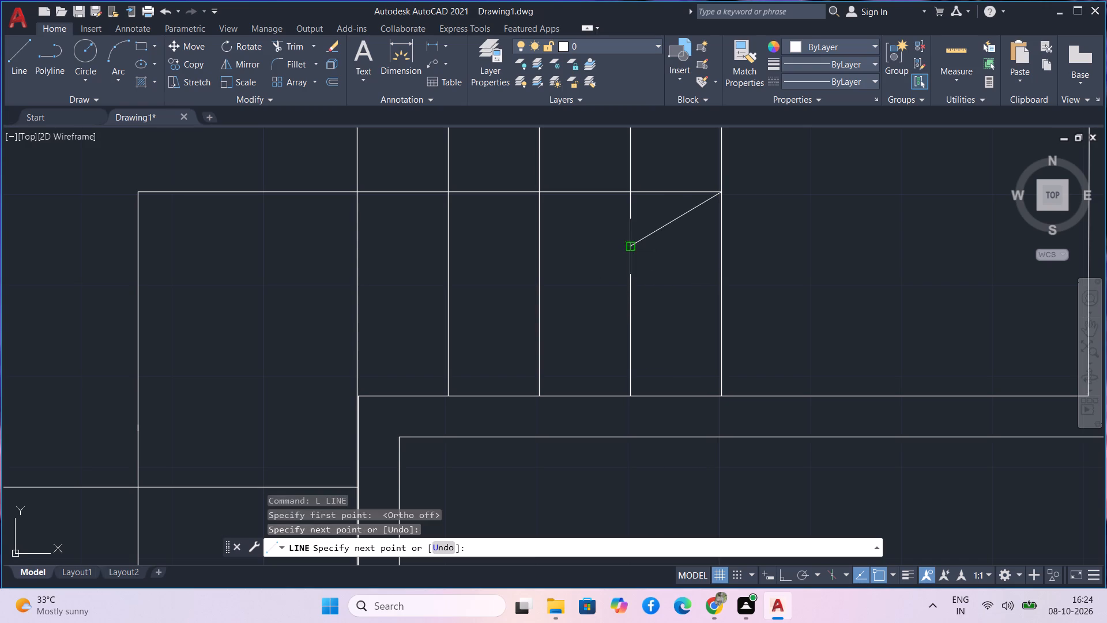
key(Escape)
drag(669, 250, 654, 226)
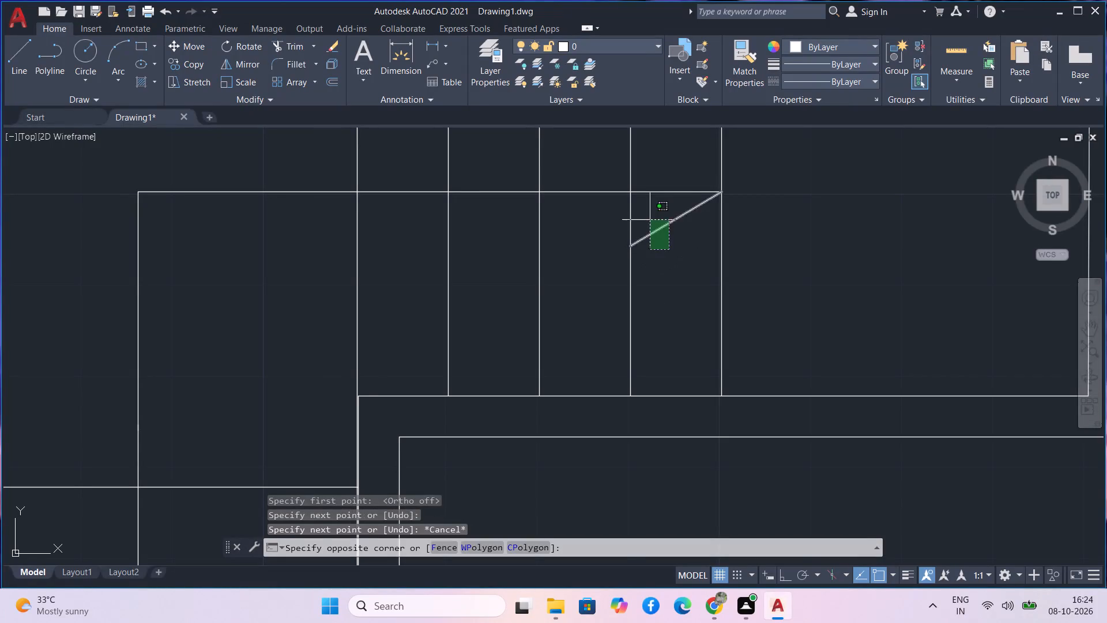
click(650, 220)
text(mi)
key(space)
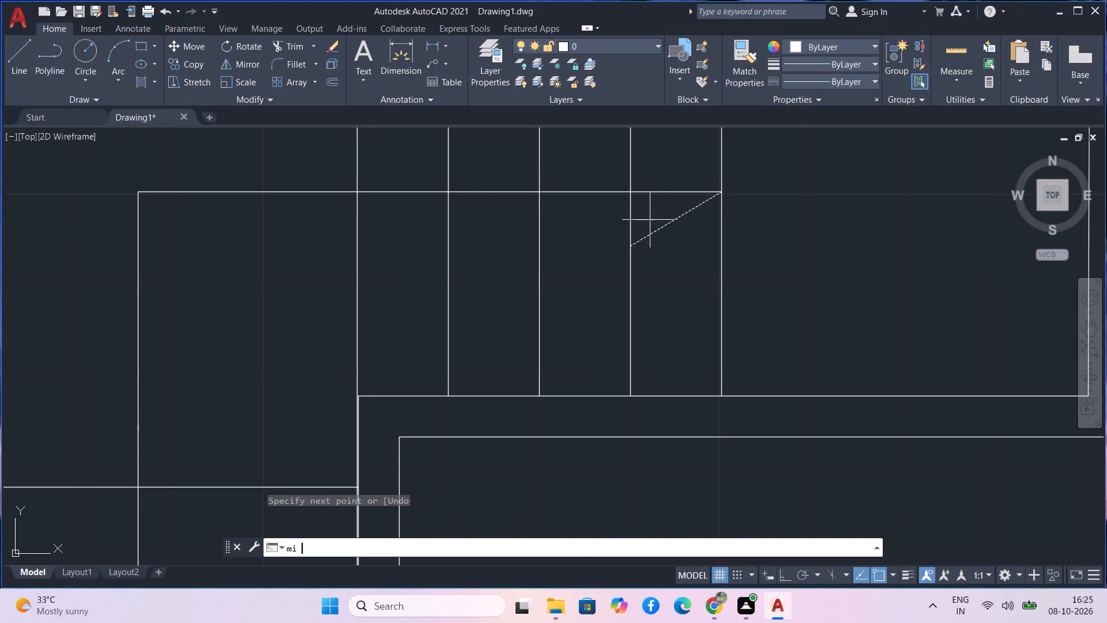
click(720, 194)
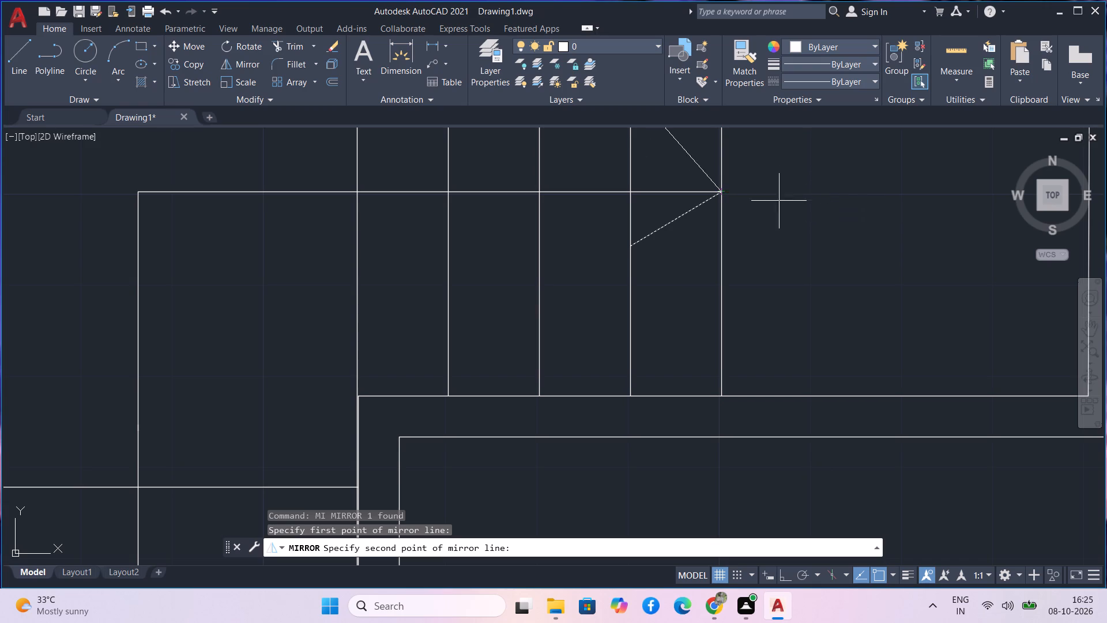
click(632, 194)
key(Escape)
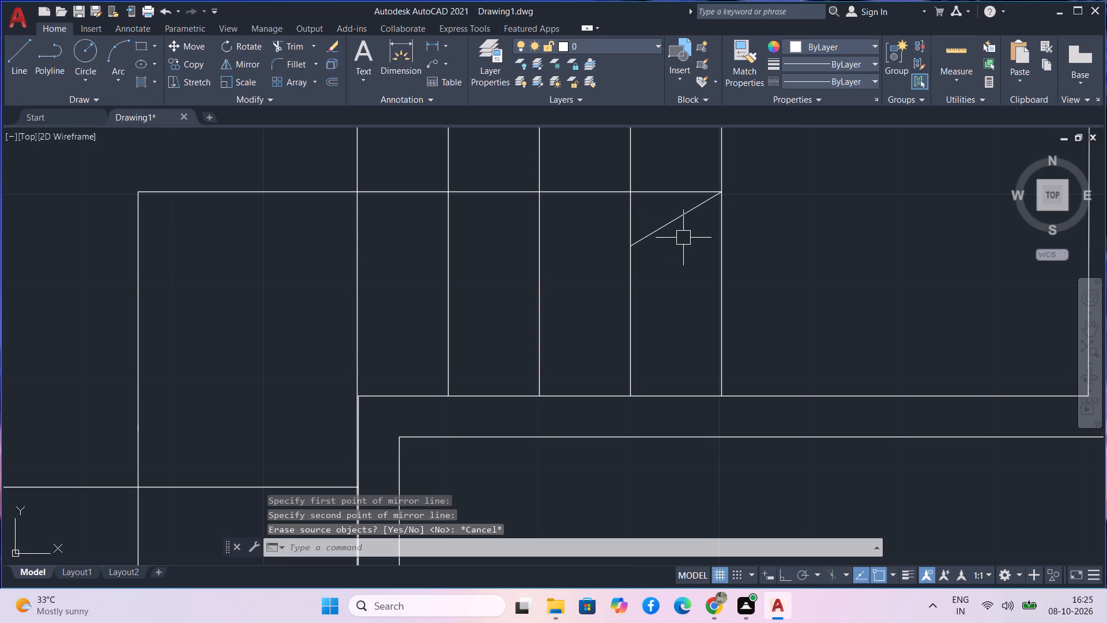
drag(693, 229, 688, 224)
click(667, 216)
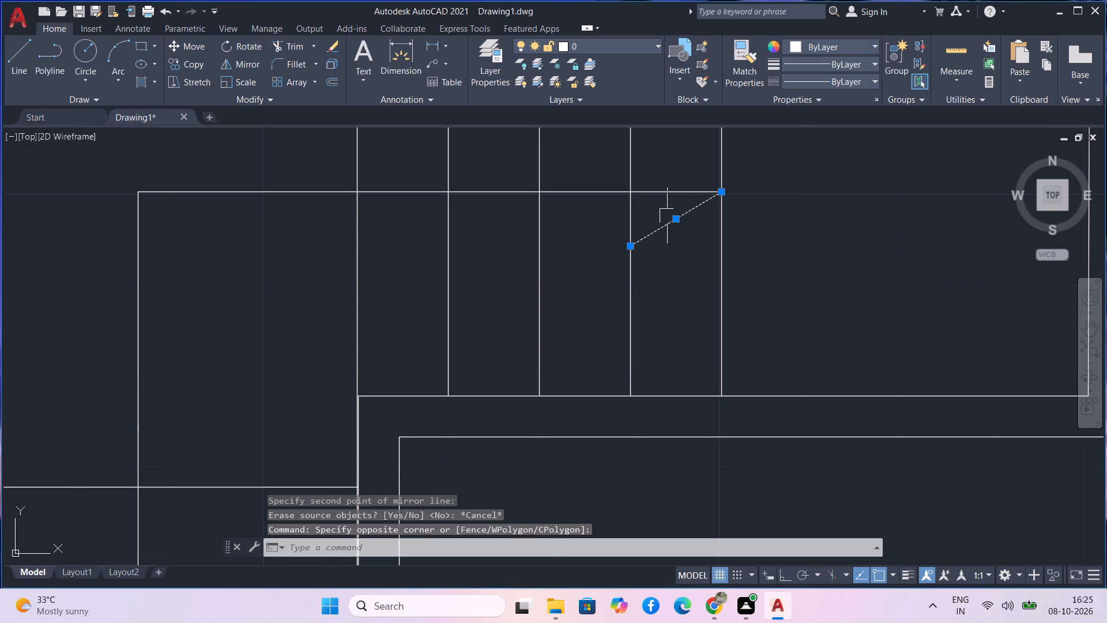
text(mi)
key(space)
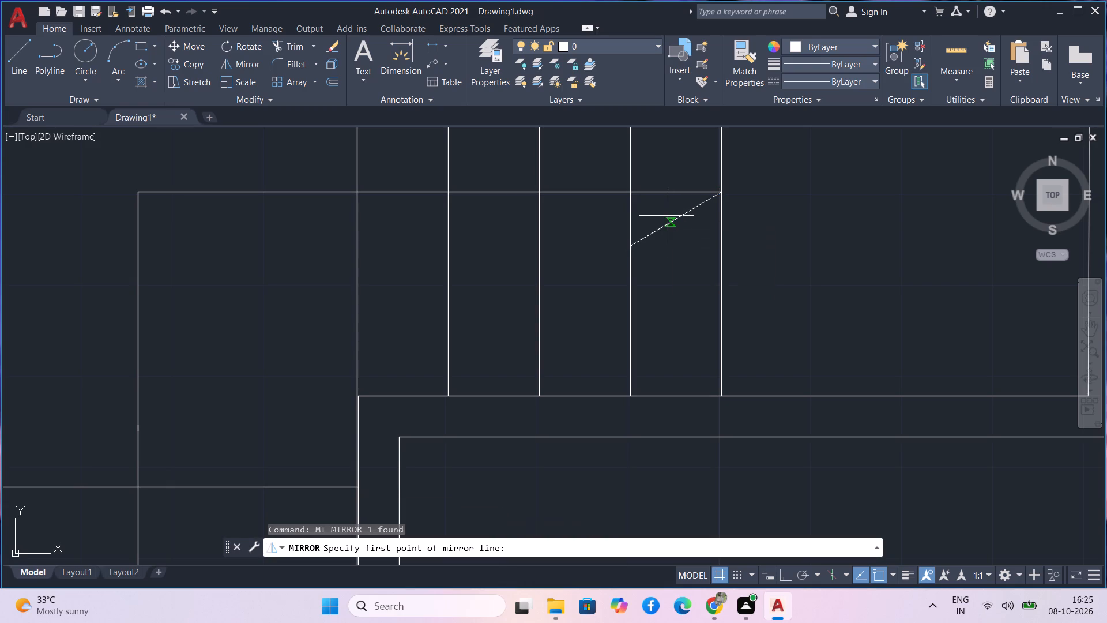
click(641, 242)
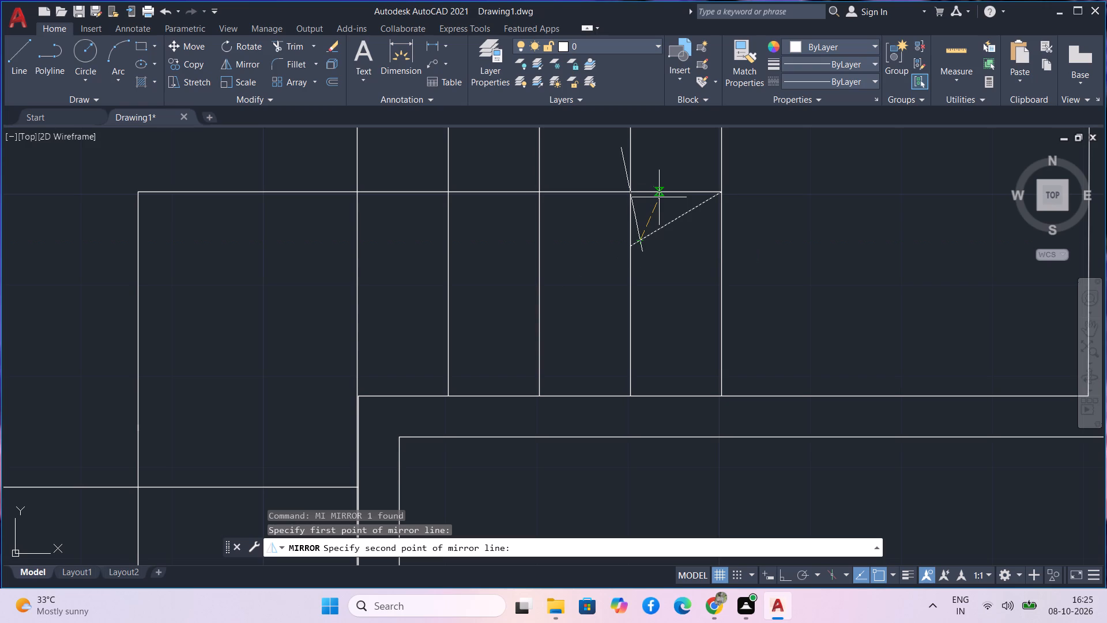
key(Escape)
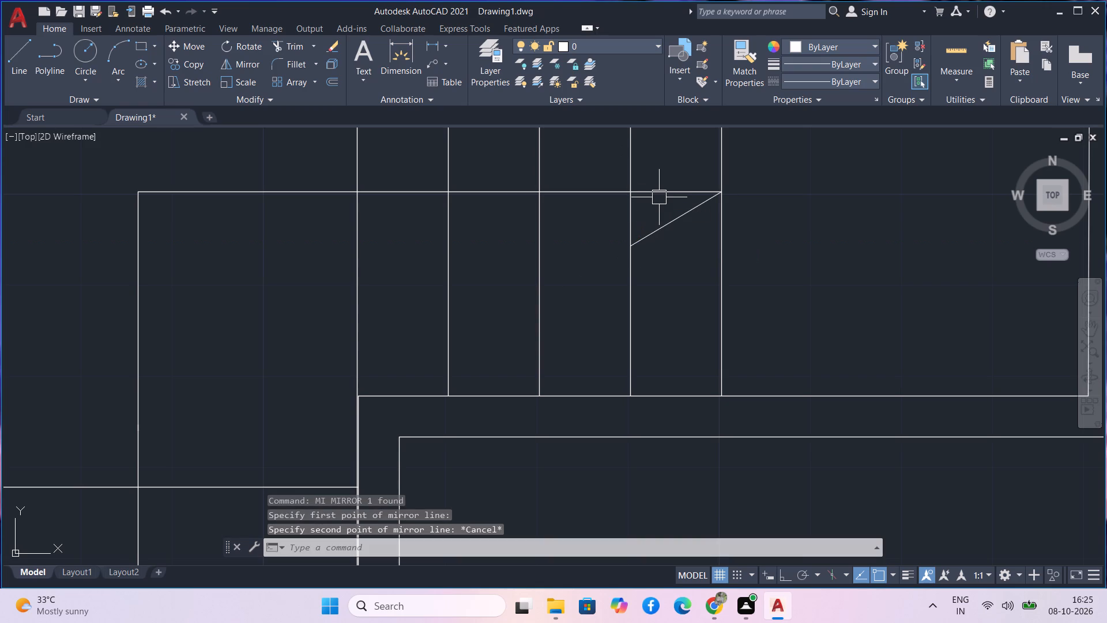
Mirror the diagonal arrowhead line about the horizontal direction line, keeping the original, to complete the arrowhead.
text(mi)
key(space)
drag(687, 235, 683, 225)
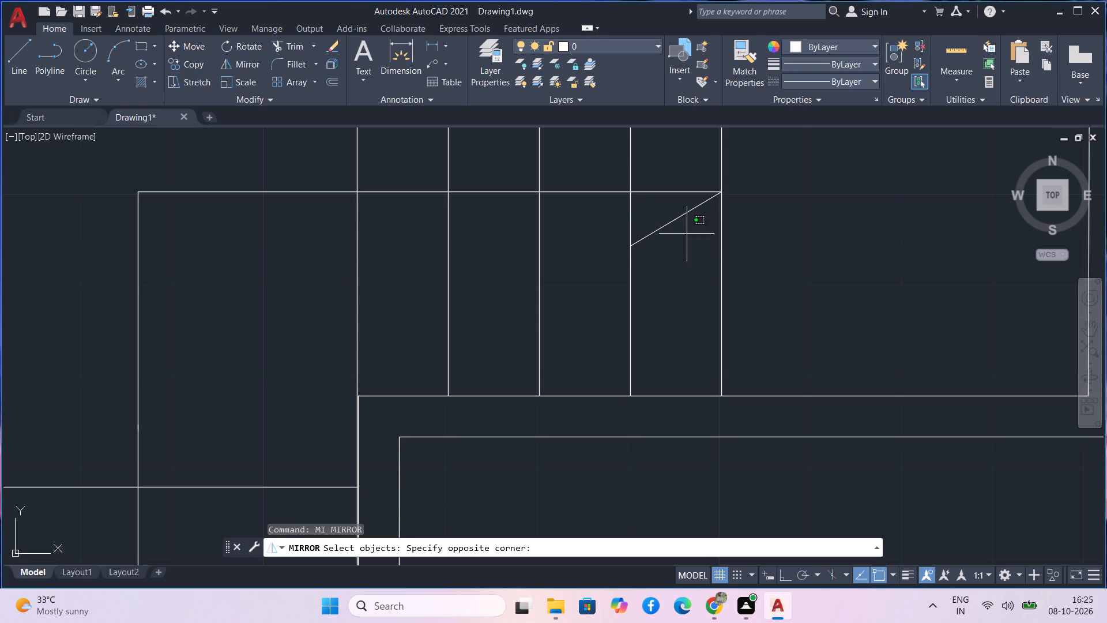
drag(683, 225, 681, 220)
click(679, 217)
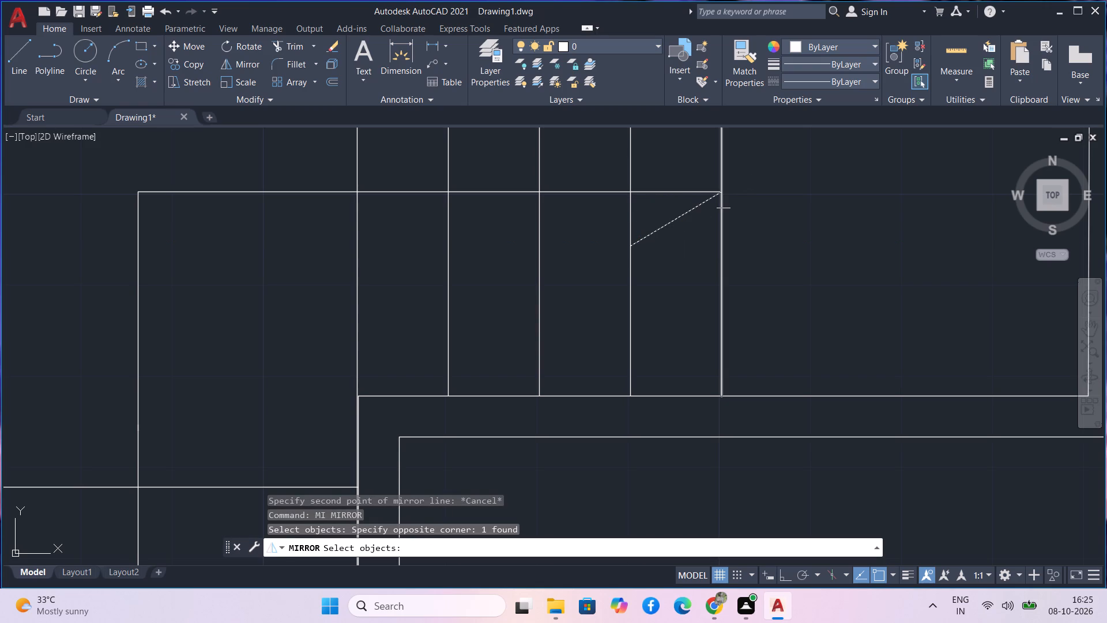
key(space)
scroll(716, 198, up, 3)
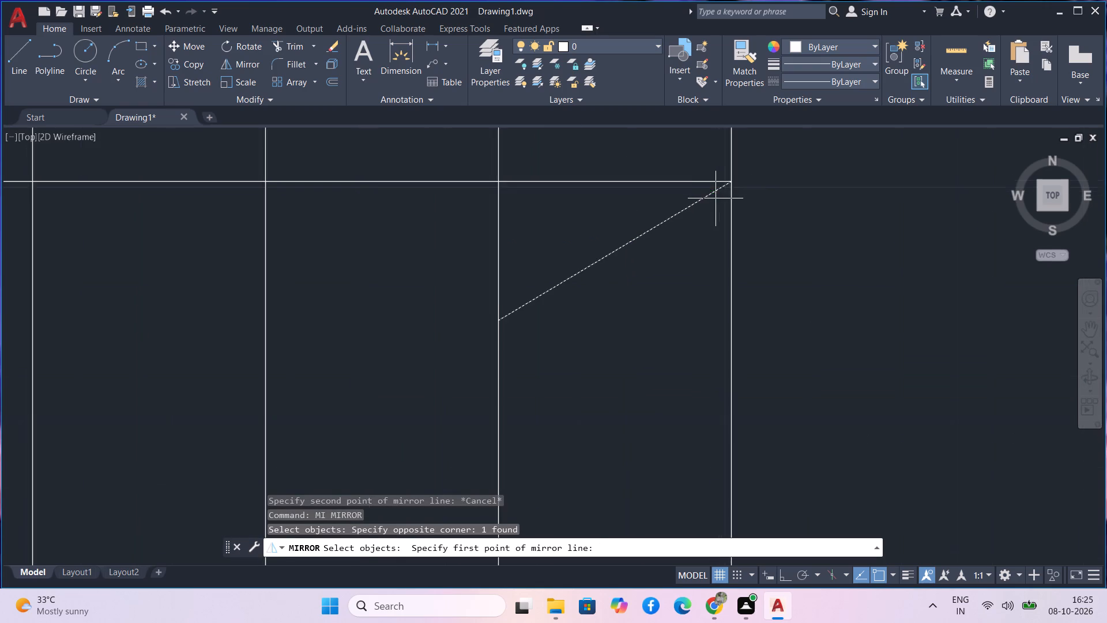
scroll(740, 176, up, 2)
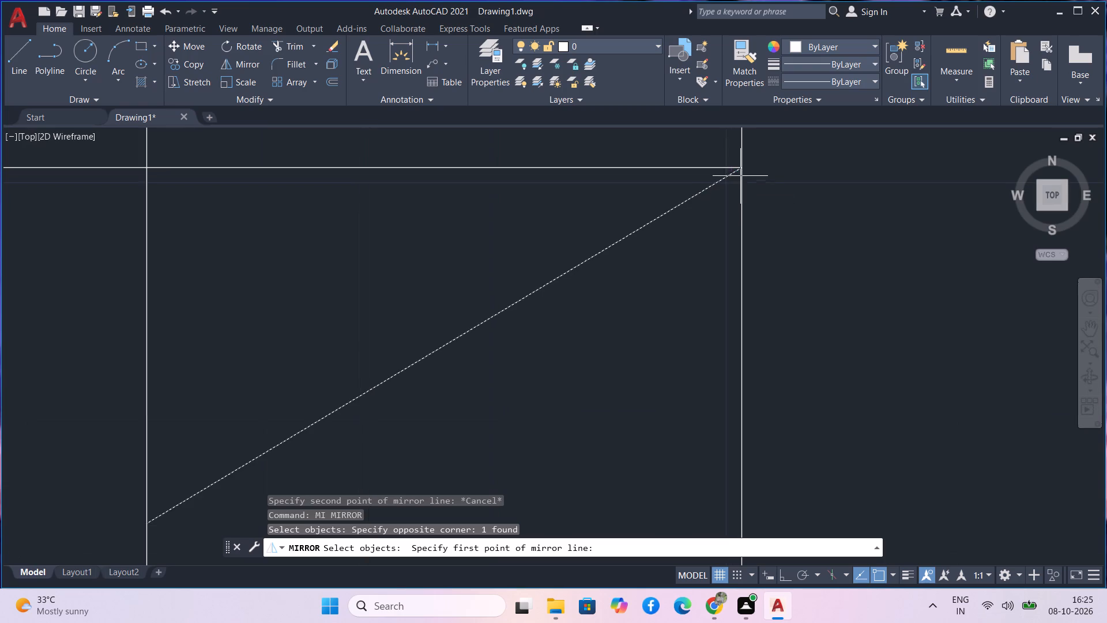
click(740, 166)
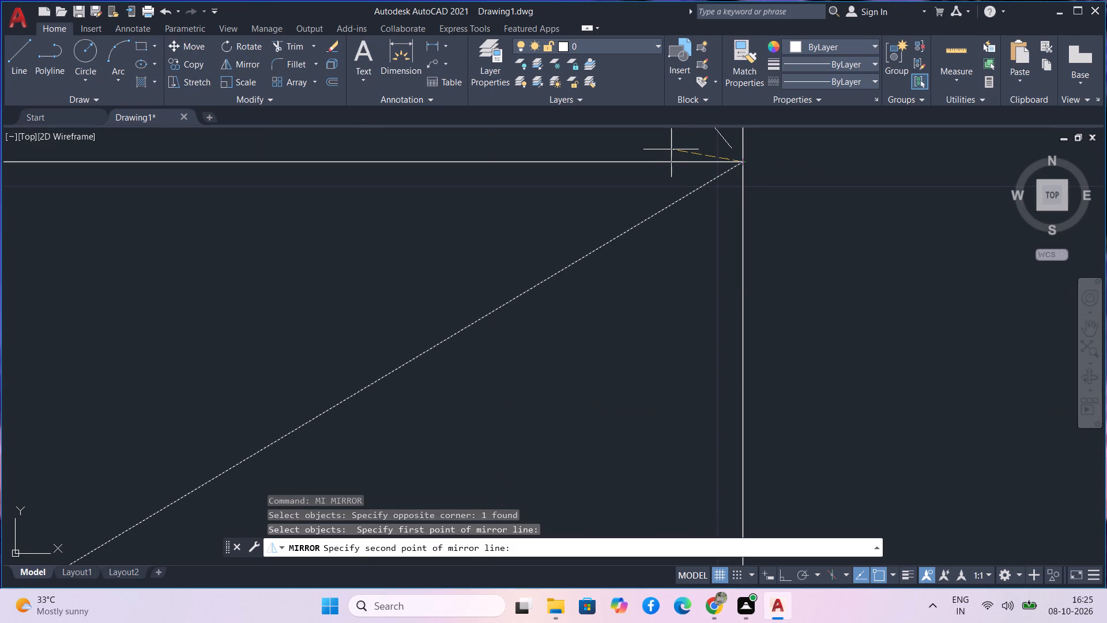
scroll(488, 164, down, 3)
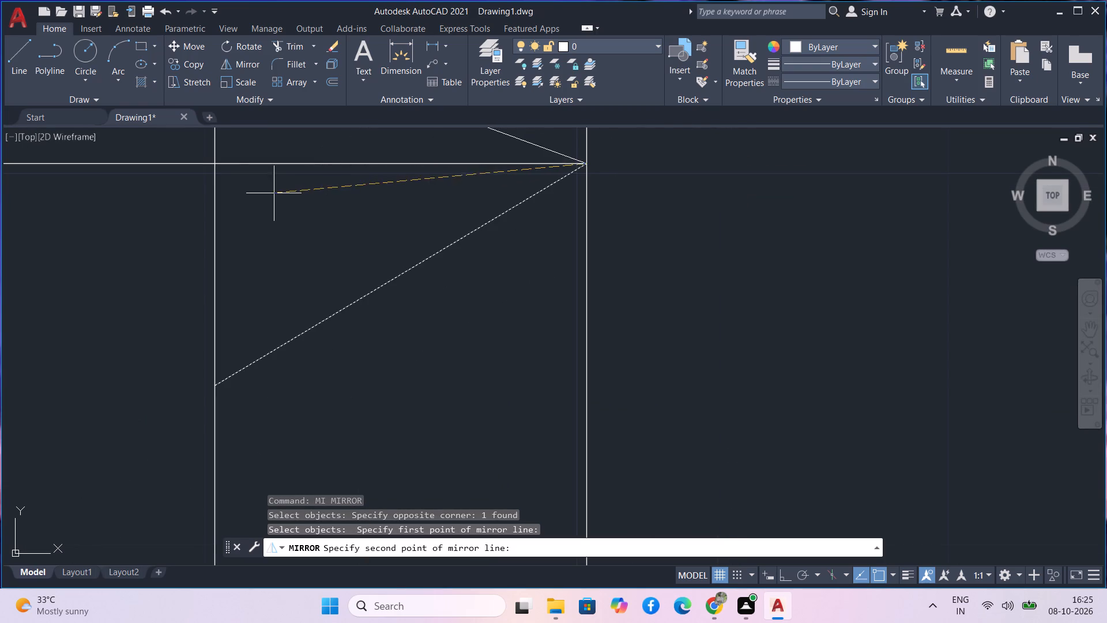
scroll(231, 165, down, 2)
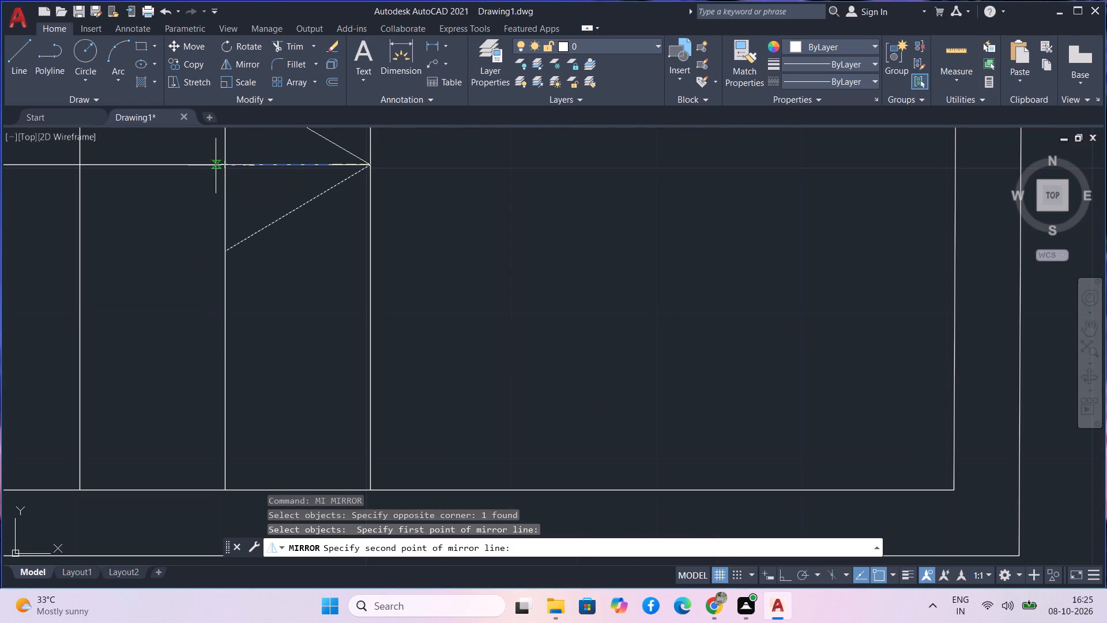
middle_drag(216, 166, 230, 189)
scroll(230, 189, down, 1)
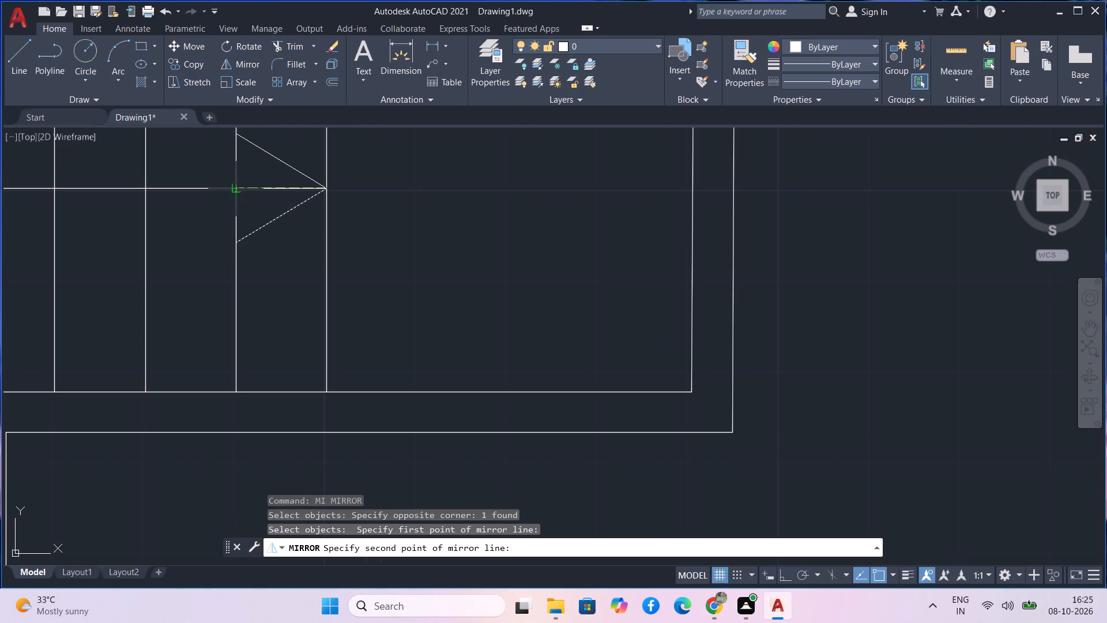
click(235, 191)
scroll(394, 190, down, 1)
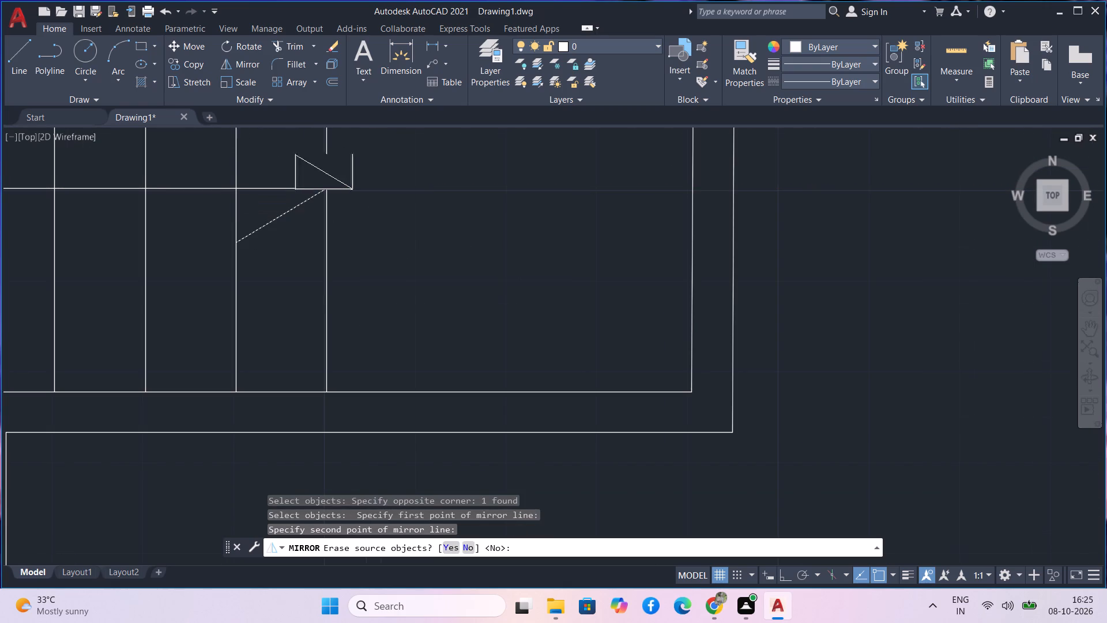
scroll(395, 197, down, 1)
key(Return)
key(Return)
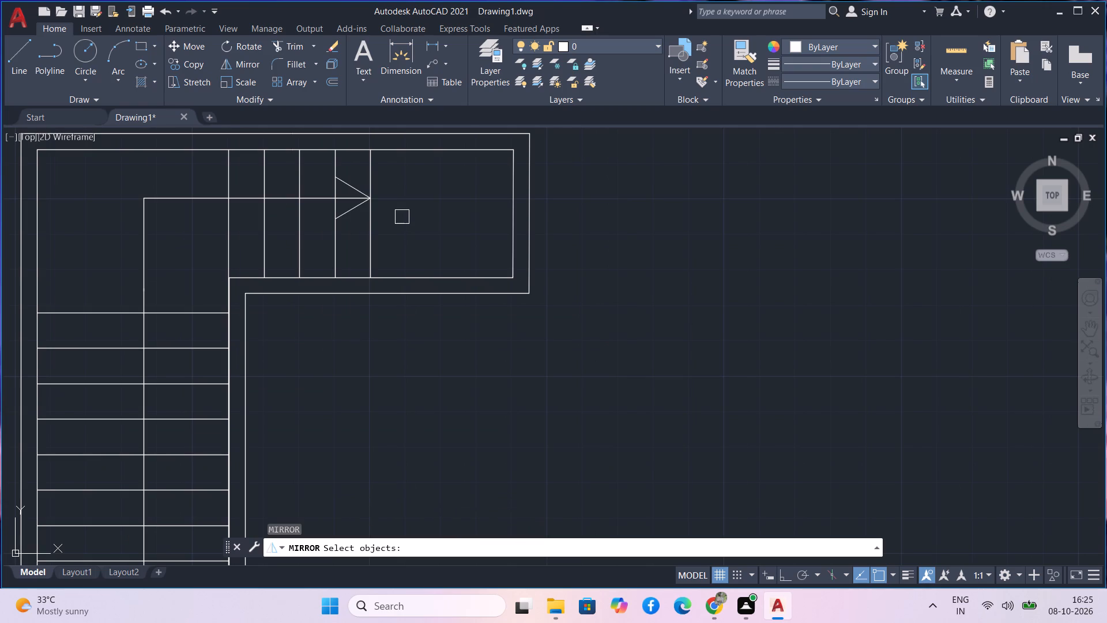
scroll(402, 217, down, 2)
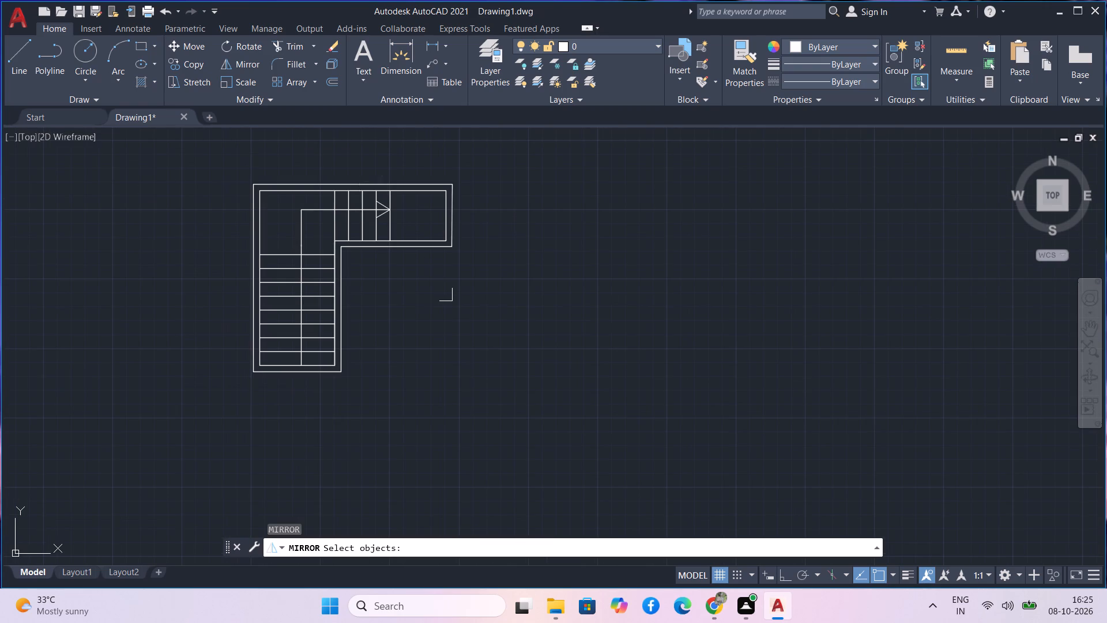
key(Escape)
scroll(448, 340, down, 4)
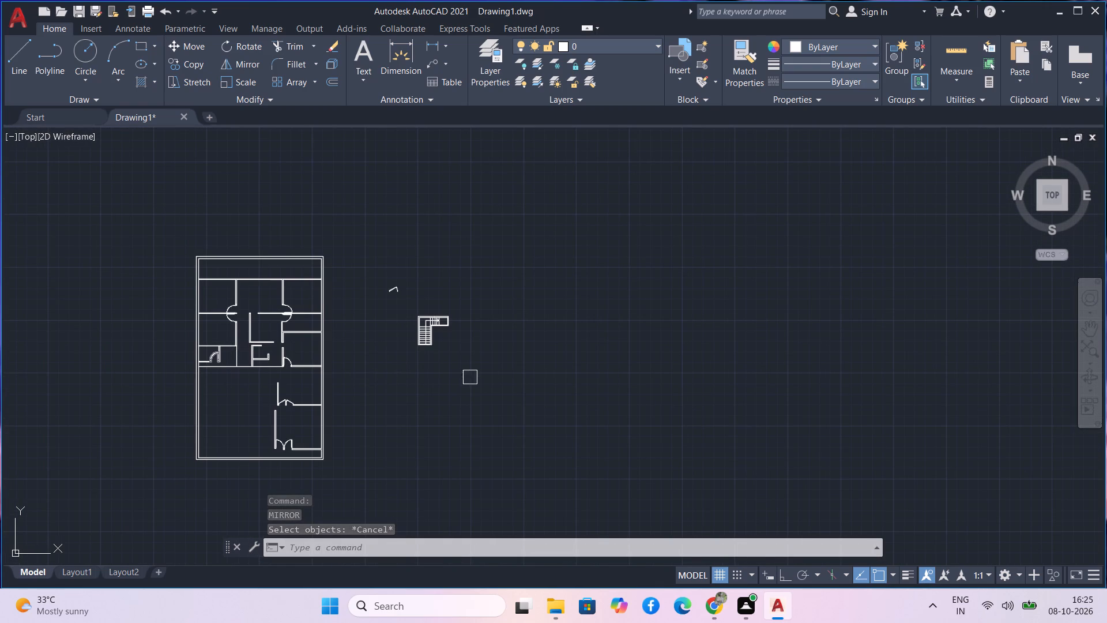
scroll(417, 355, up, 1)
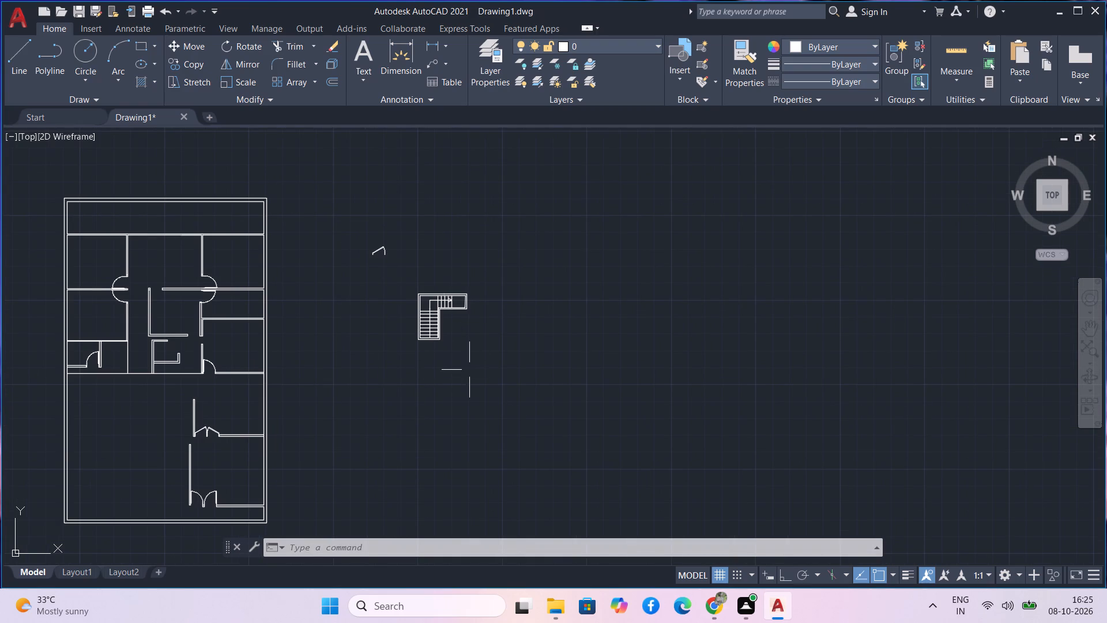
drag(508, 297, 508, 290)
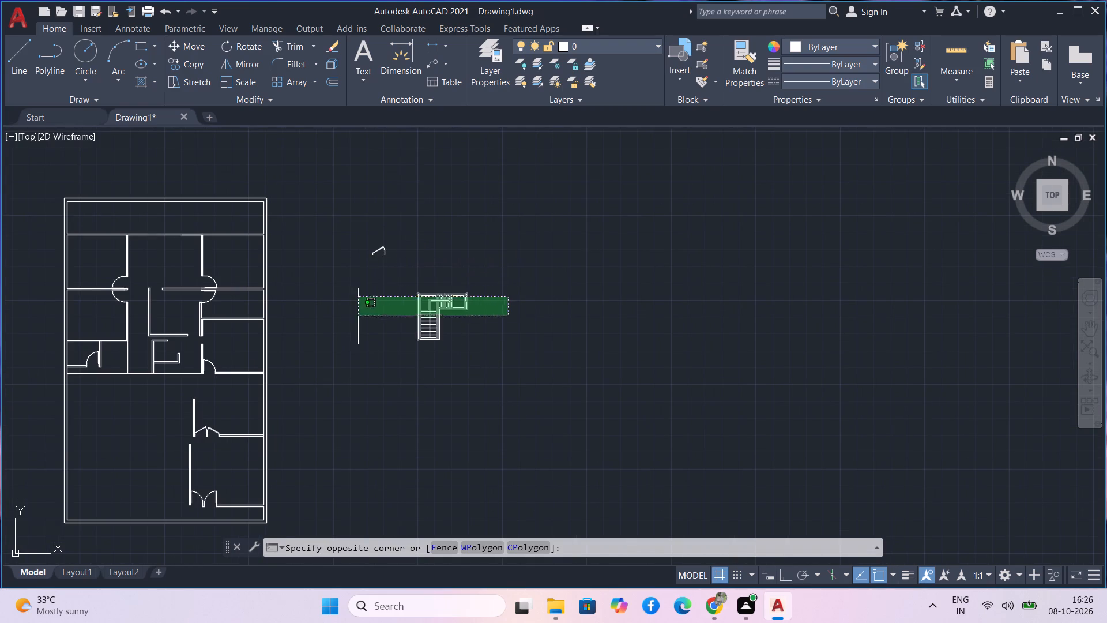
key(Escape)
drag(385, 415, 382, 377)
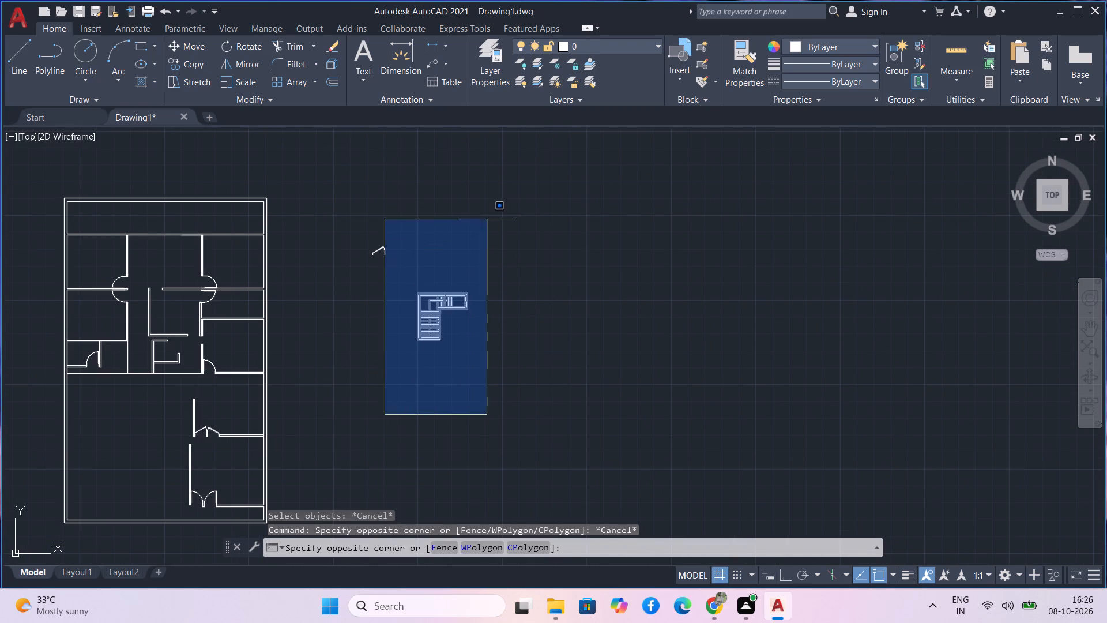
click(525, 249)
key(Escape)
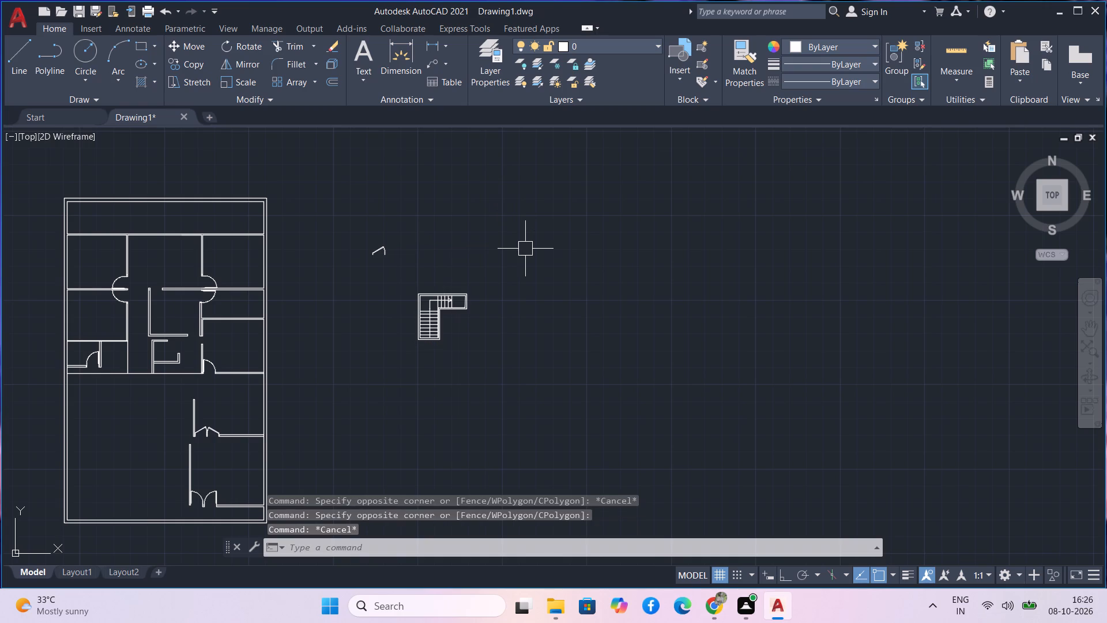
Scale the separate L-shaped staircase down freehand to roughly 70% of its size, from the lower flight's southeast outer corner.
drag(501, 365, 500, 365)
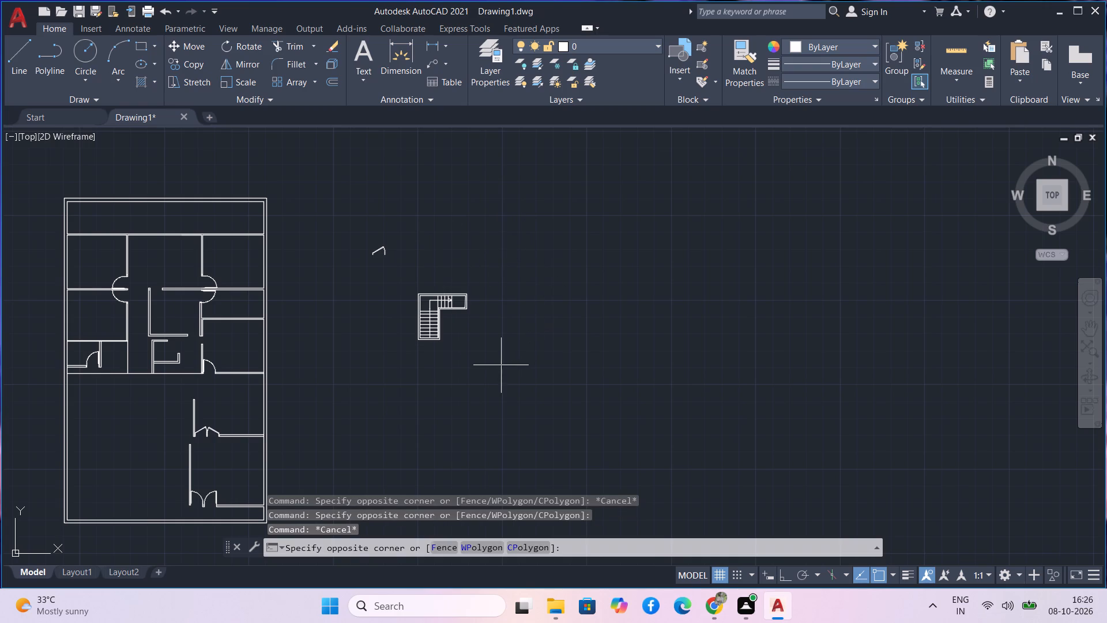
drag(500, 365, 477, 343)
click(411, 253)
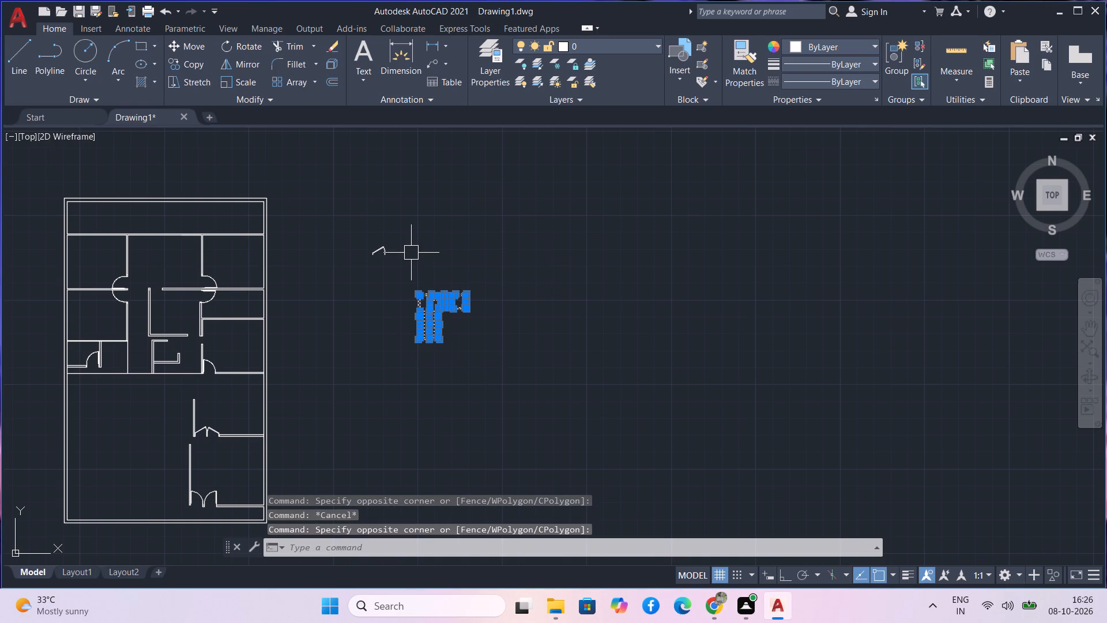
text(sc)
key(space)
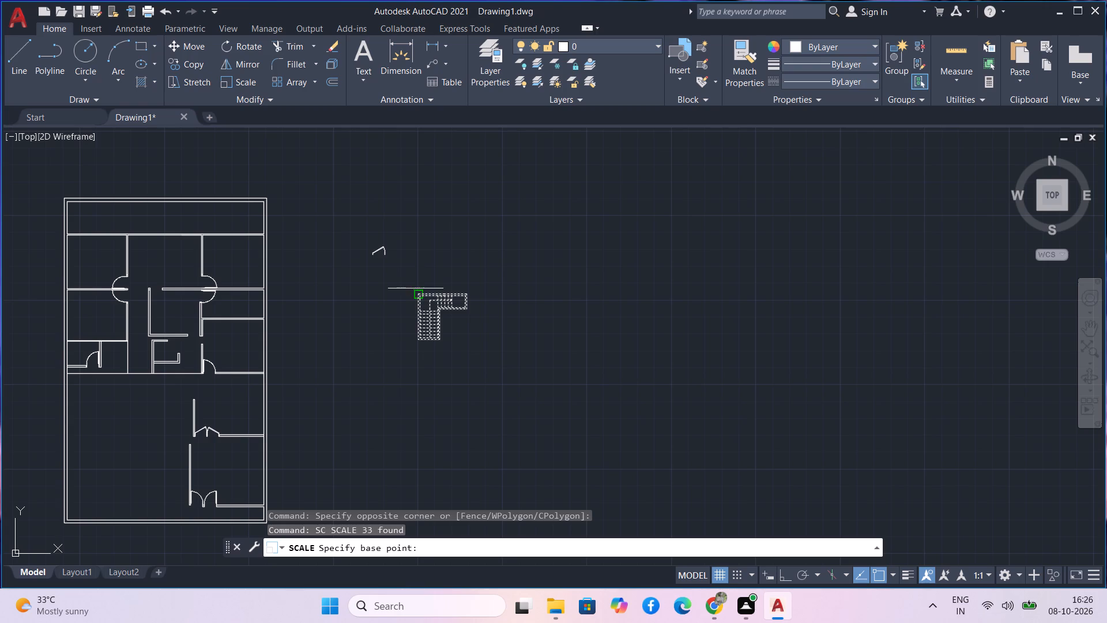
scroll(440, 348, up, 4)
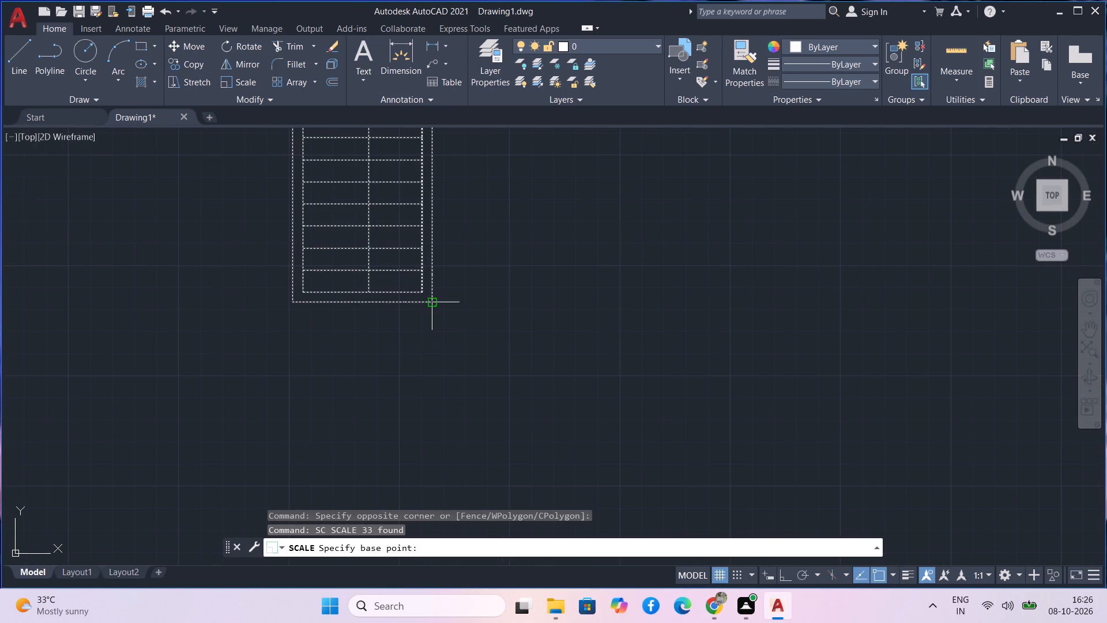
click(435, 299)
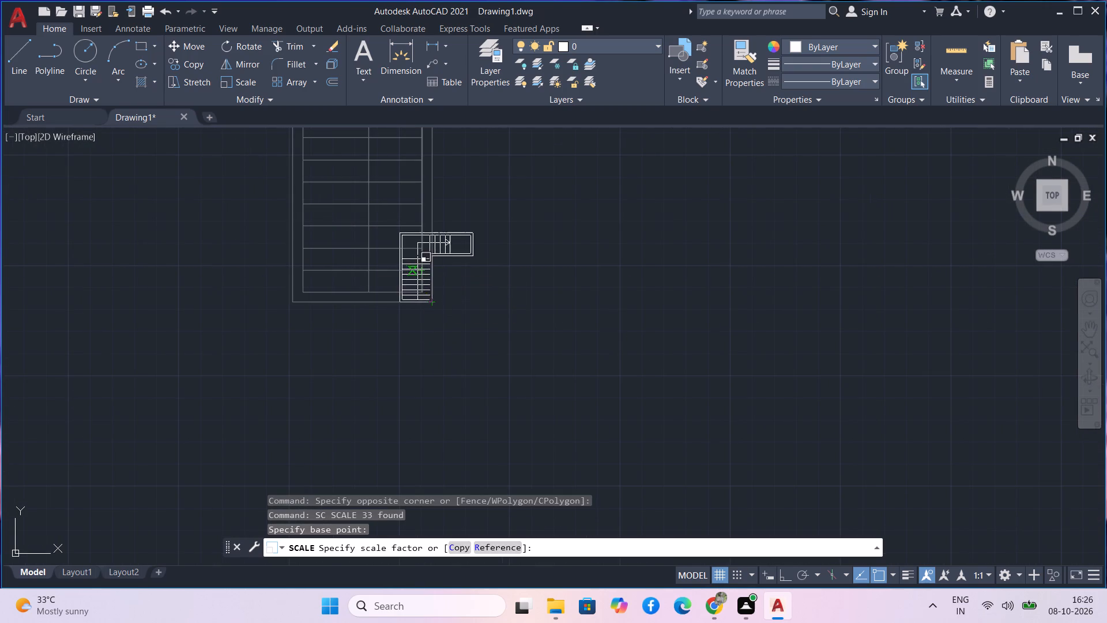
scroll(396, 235, down, 1)
middle_drag(396, 235, 394, 241)
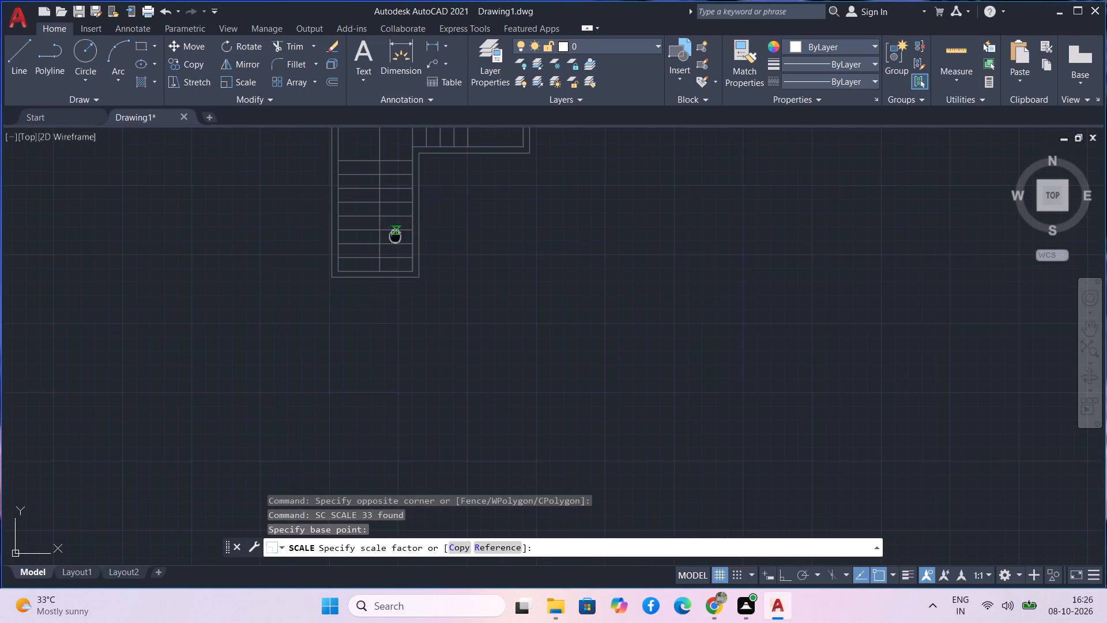
middle_drag(394, 241, 403, 393)
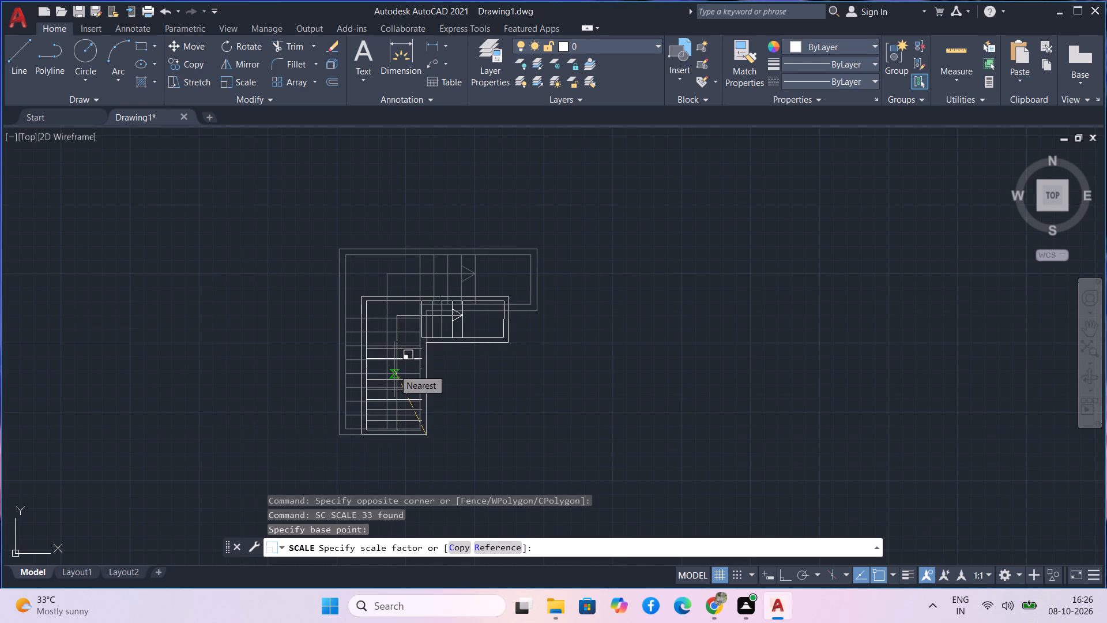
click(394, 369)
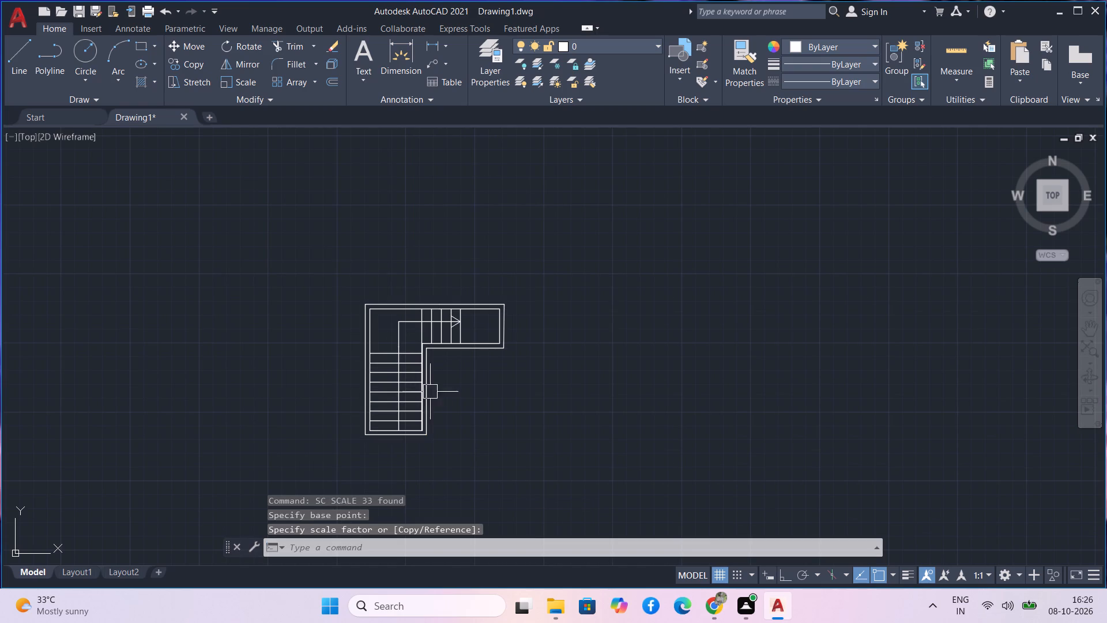
Copy the whole scaled staircase from its northwest corner to the empty area between the floor plan and the original.
scroll(483, 425, down, 1)
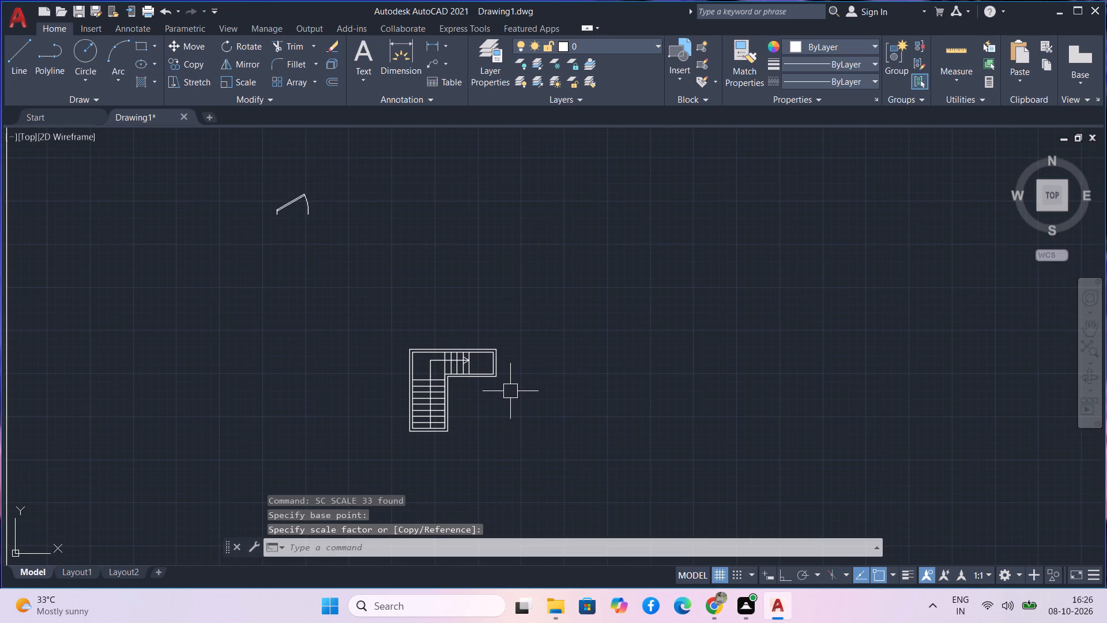
drag(533, 455, 532, 435)
click(364, 299)
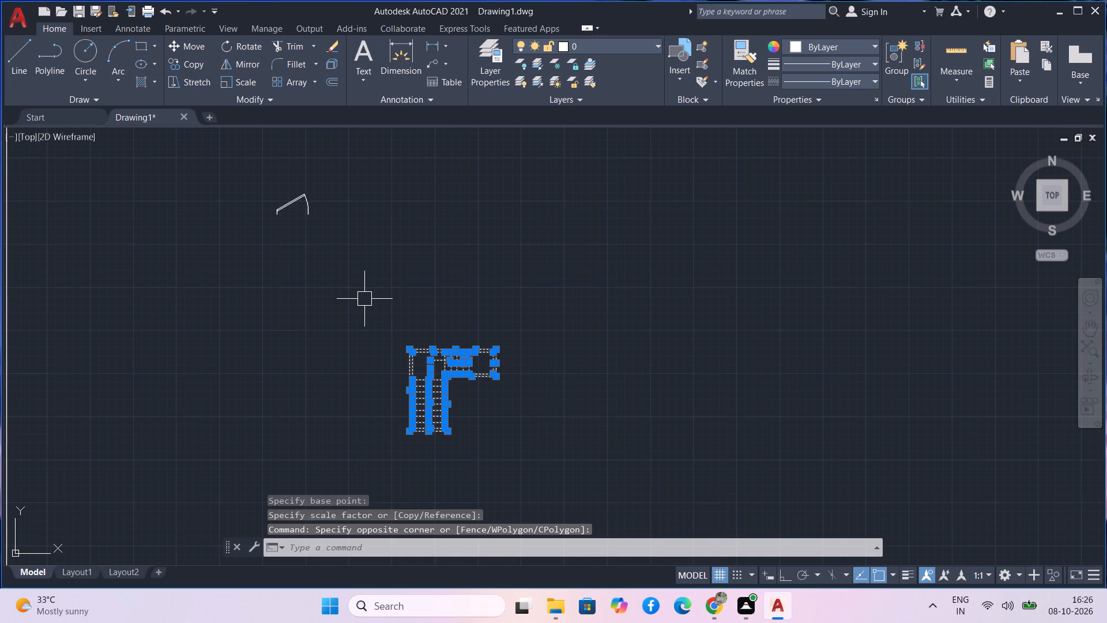
text(co)
key(space)
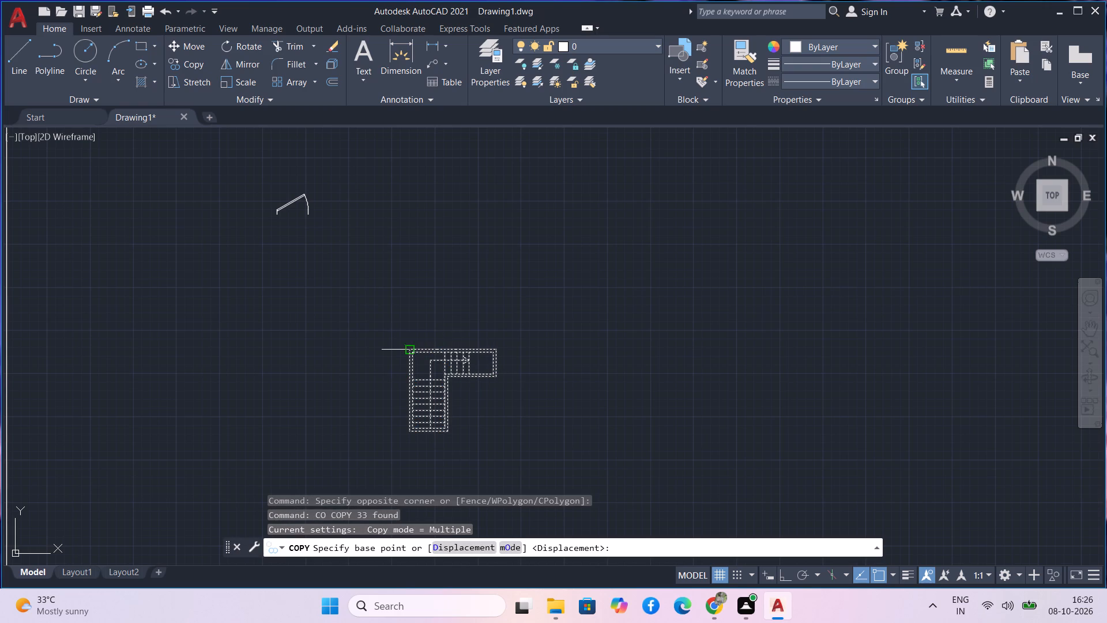
click(411, 346)
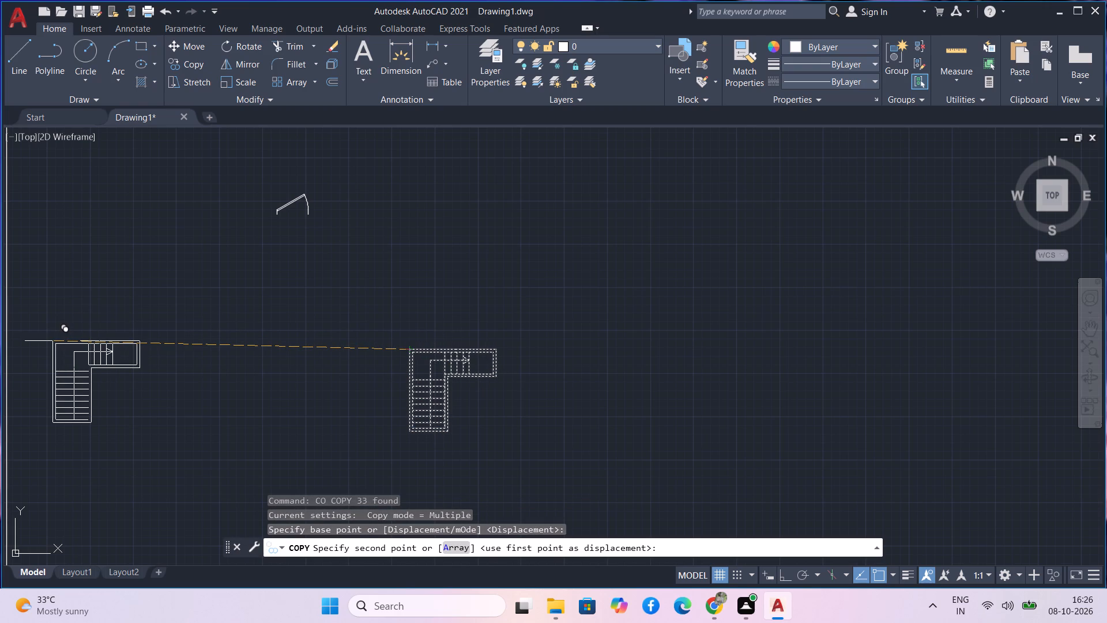
click(105, 296)
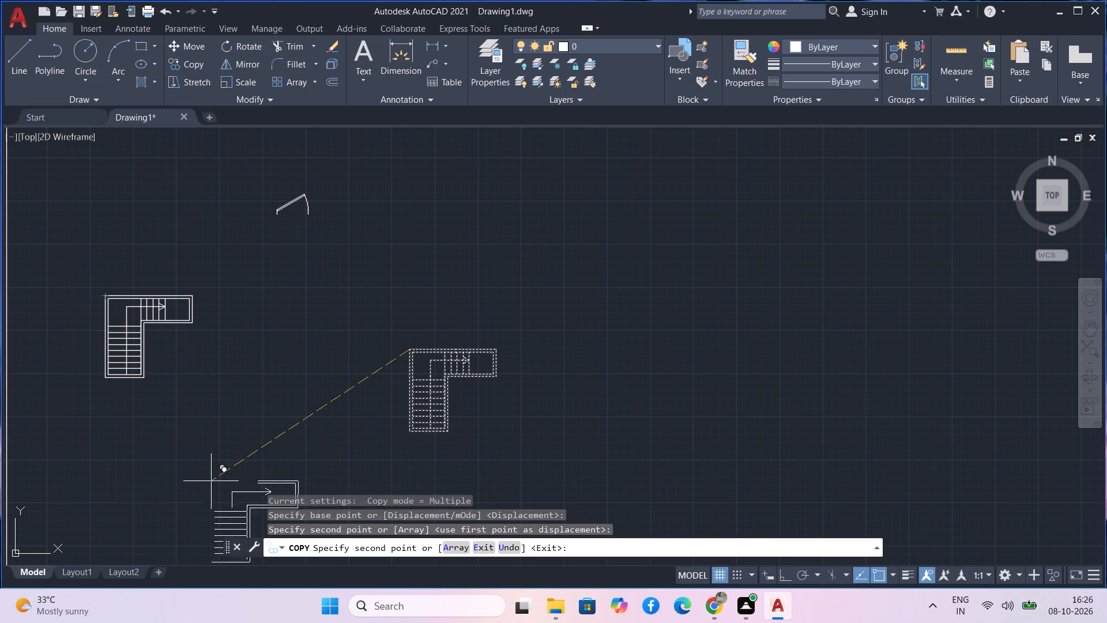
scroll(96, 408, down, 4)
middle_drag(119, 416, 254, 348)
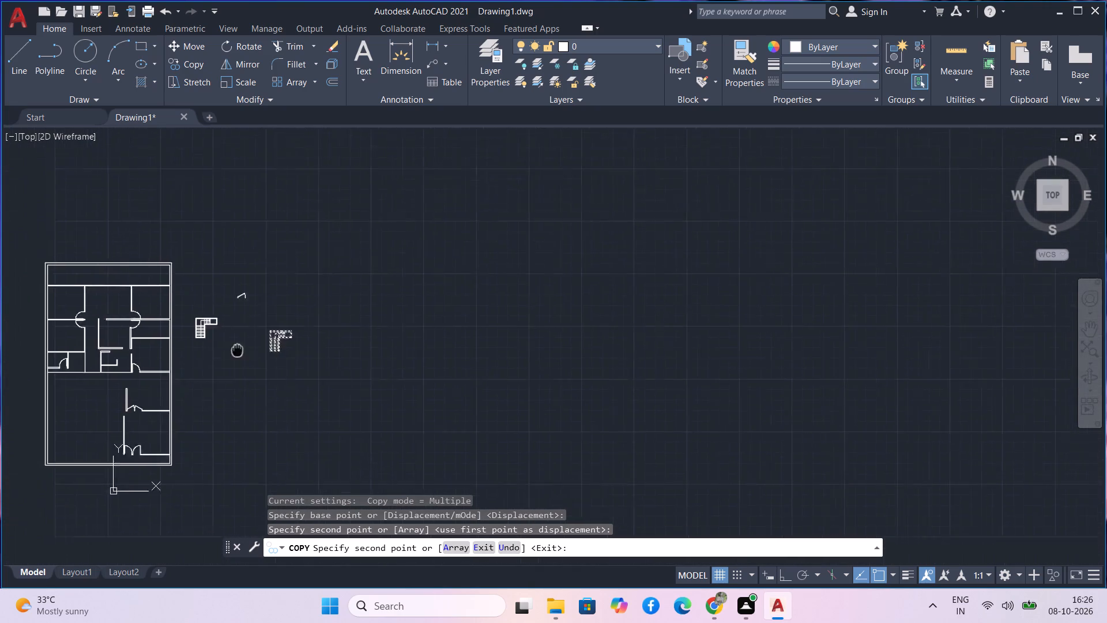
middle_drag(254, 348, 405, 309)
scroll(246, 332, up, 4)
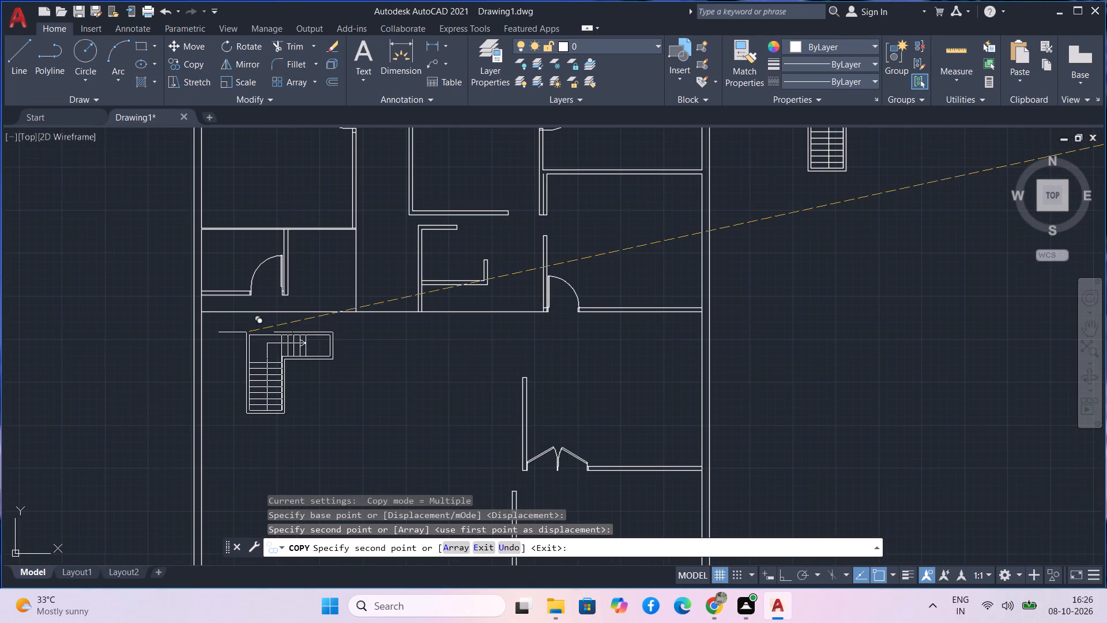
scroll(263, 313, up, 3)
scroll(286, 278, down, 3)
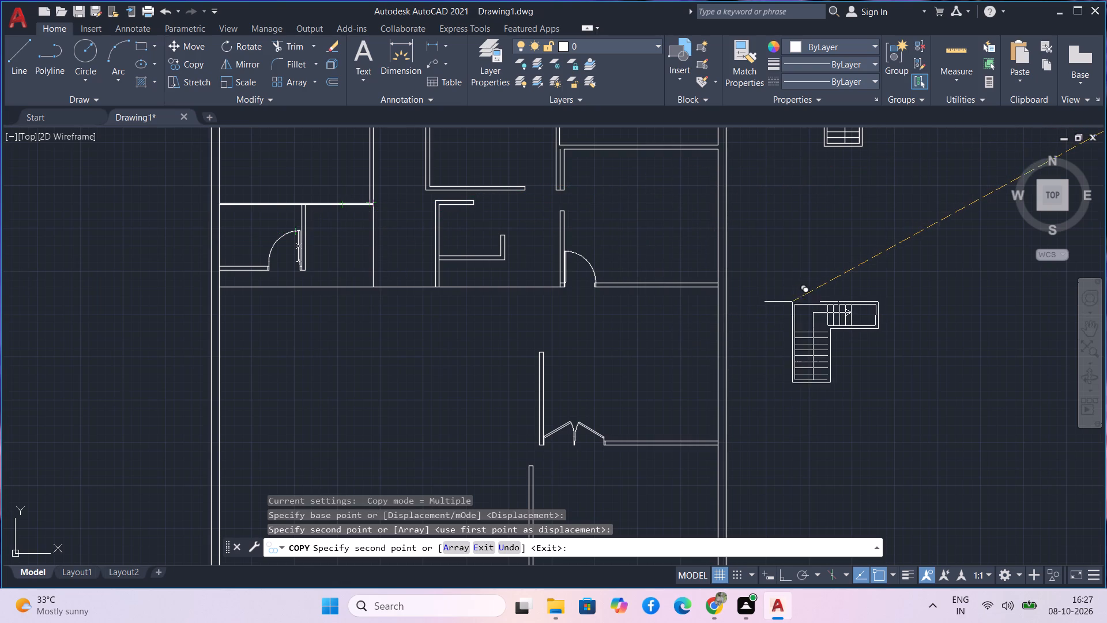
key(Escape)
Scale the easternmost staircase down slightly further freehand, from the lower flight's southeast corner.
scroll(862, 313, down, 3)
middle_drag(864, 295, 845, 339)
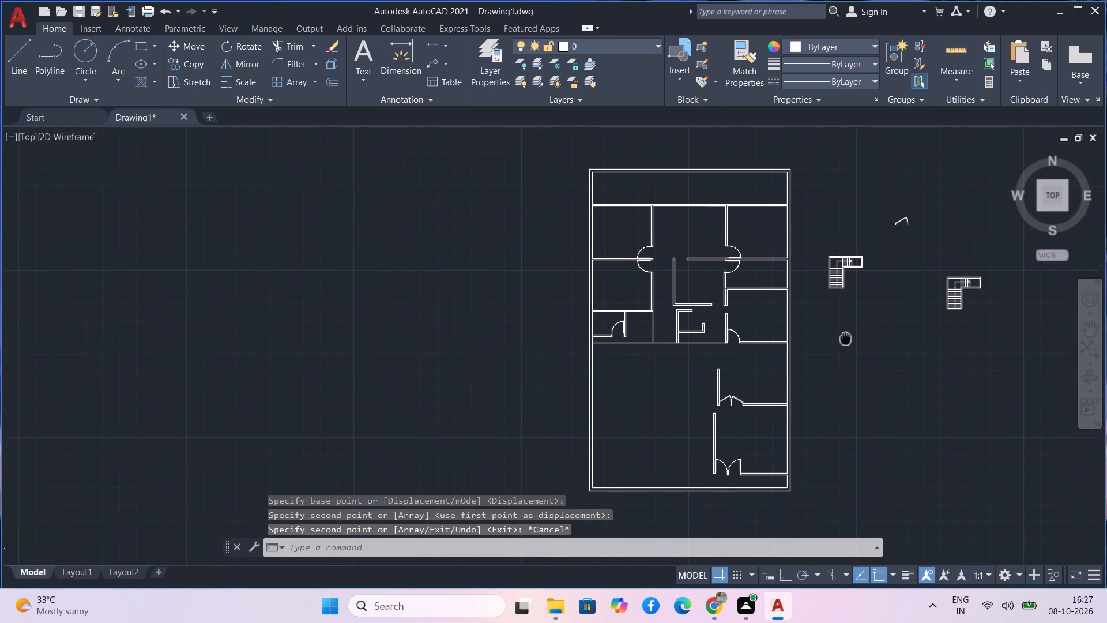
middle_drag(845, 339, 845, 341)
drag(1036, 348, 1001, 305)
click(913, 233)
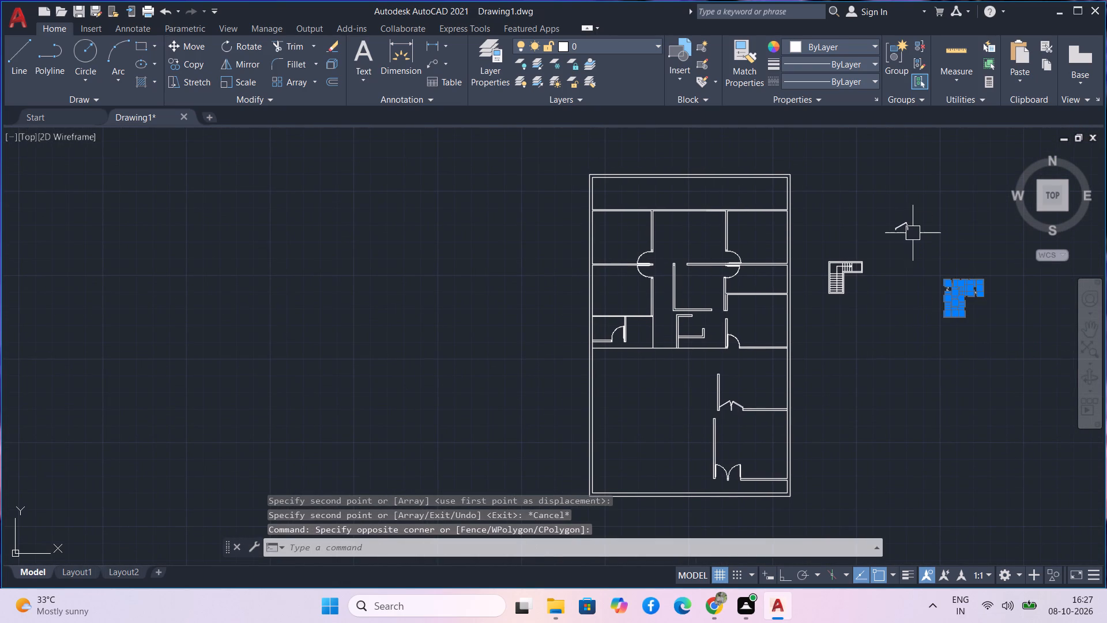
text(sc)
key(space)
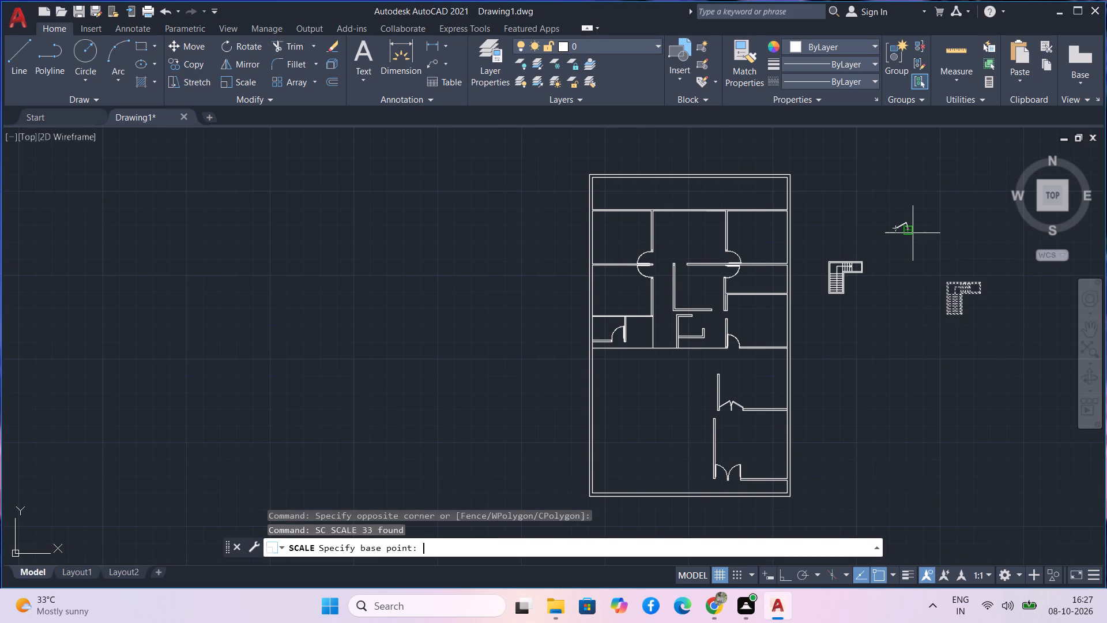
scroll(955, 312, up, 3)
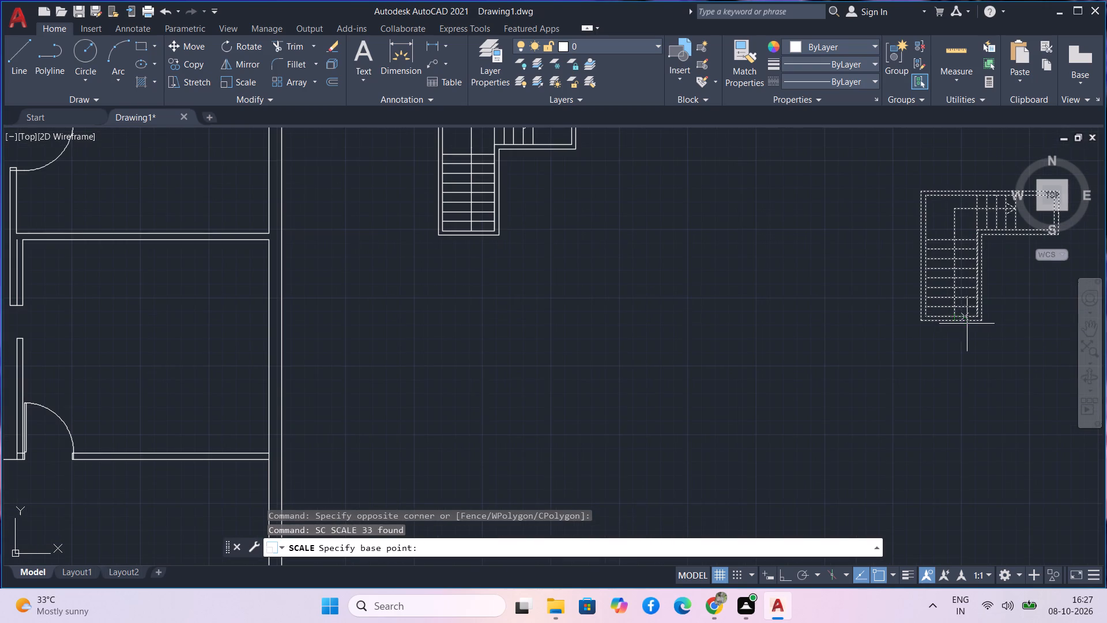
middle_drag(967, 324, 755, 340)
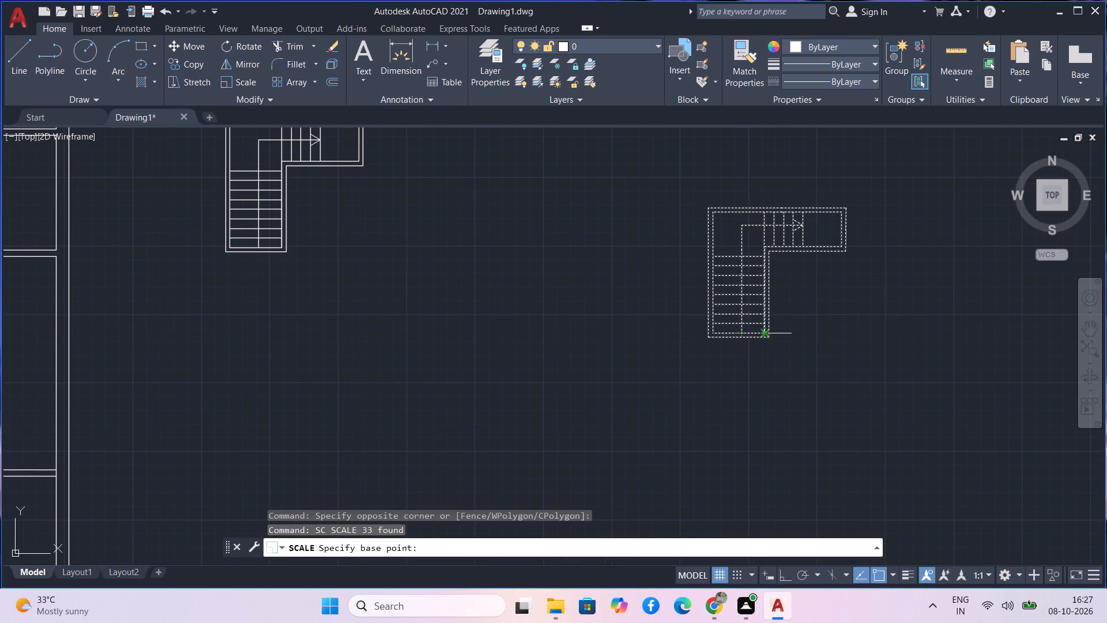
click(765, 340)
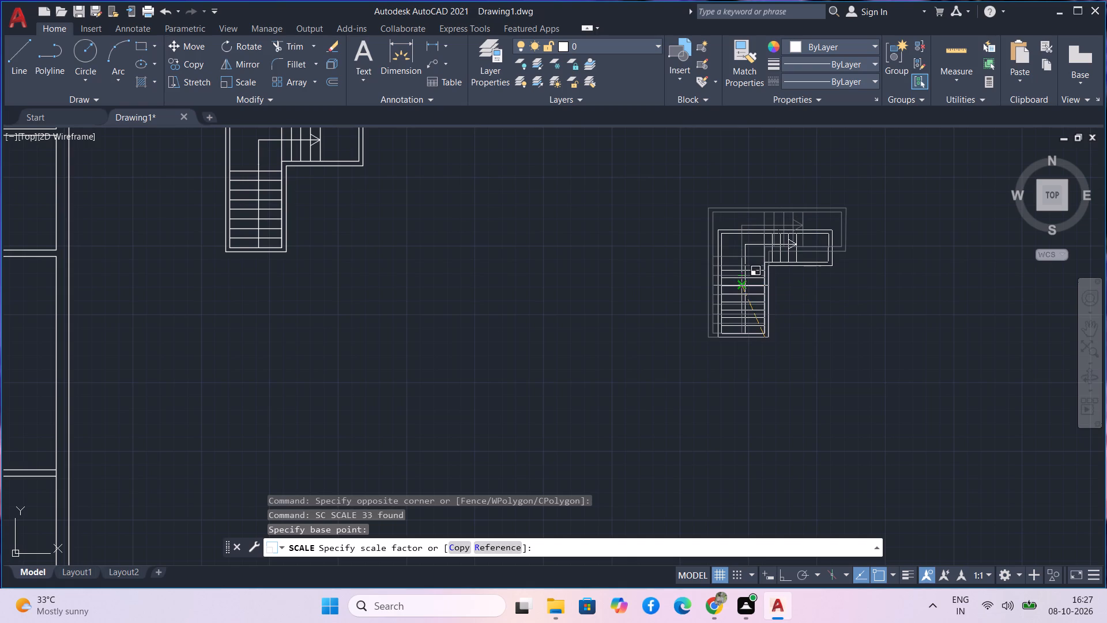
click(745, 287)
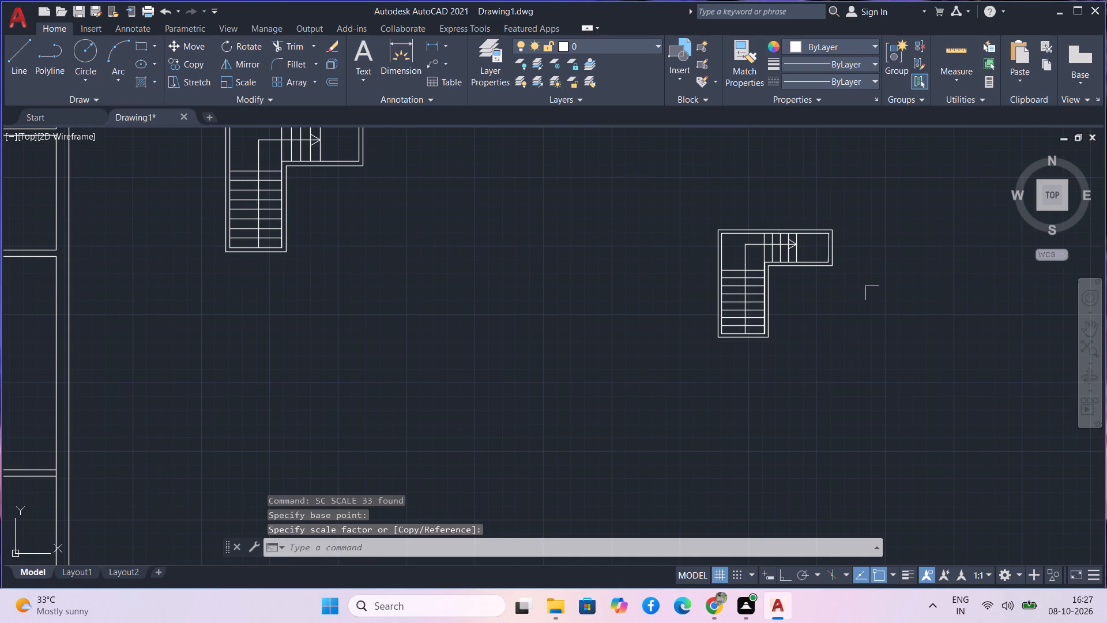
Copy the smaller staircase by its southeast corner into the floor plan, just east of the short wall beside the small west room's door.
drag(838, 359, 781, 265)
click(639, 200)
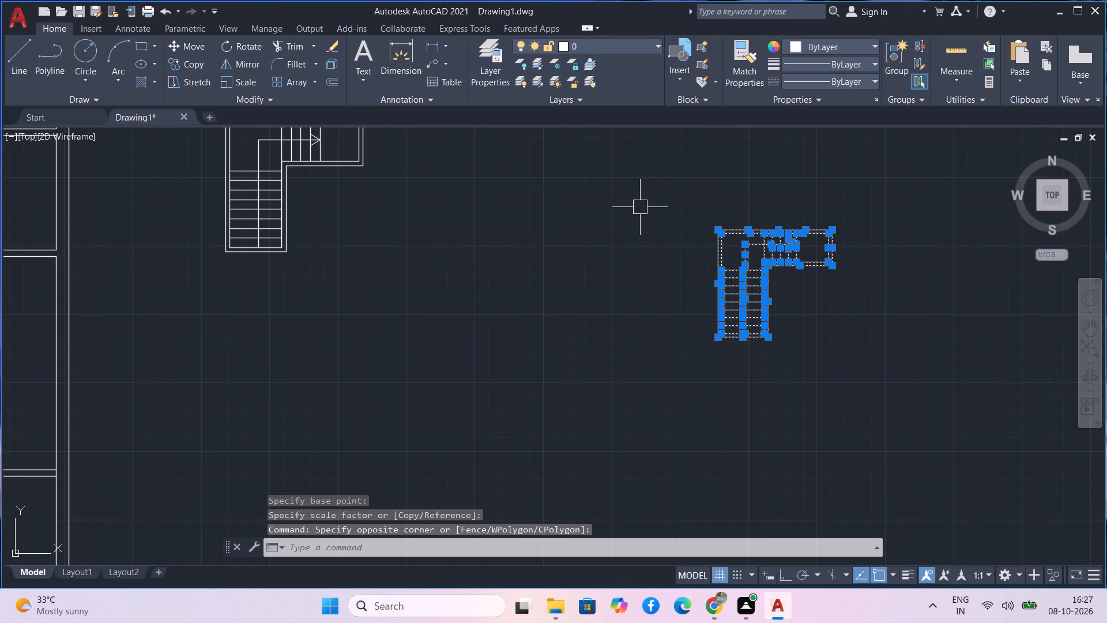
text(co)
key(space)
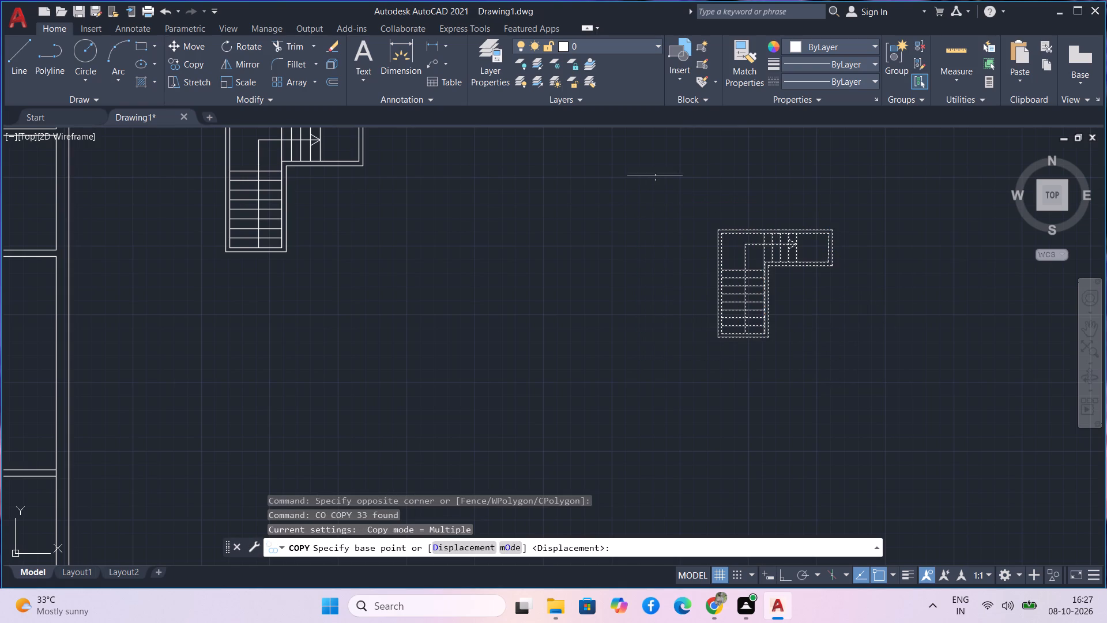
click(767, 334)
scroll(498, 427, down, 3)
middle_drag(443, 433, 753, 325)
scroll(561, 332, up, 3)
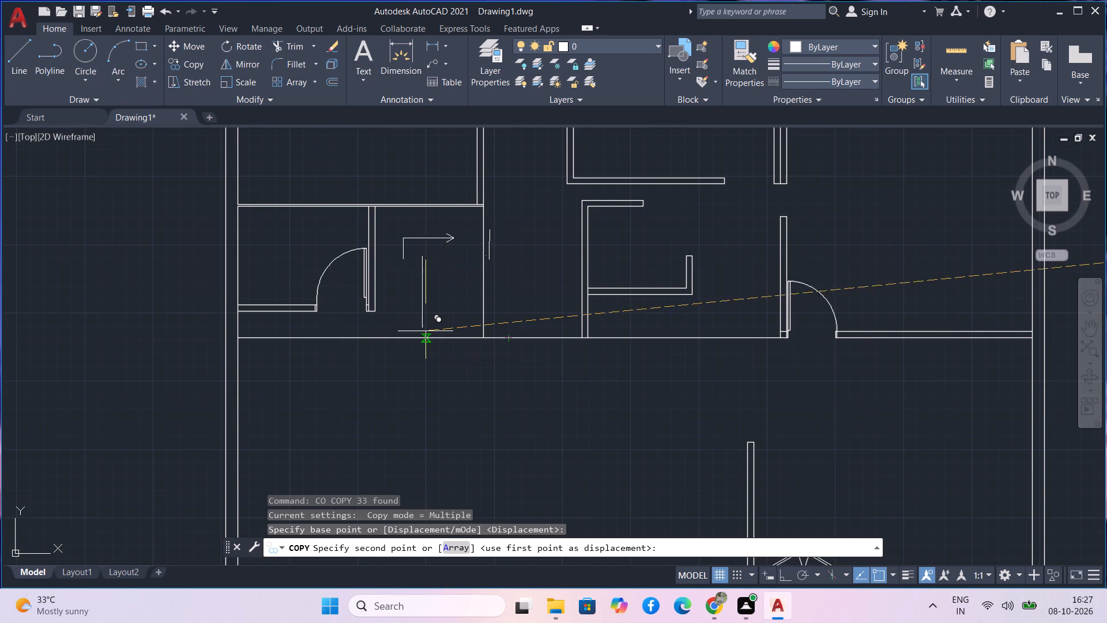
scroll(427, 331, up, 2)
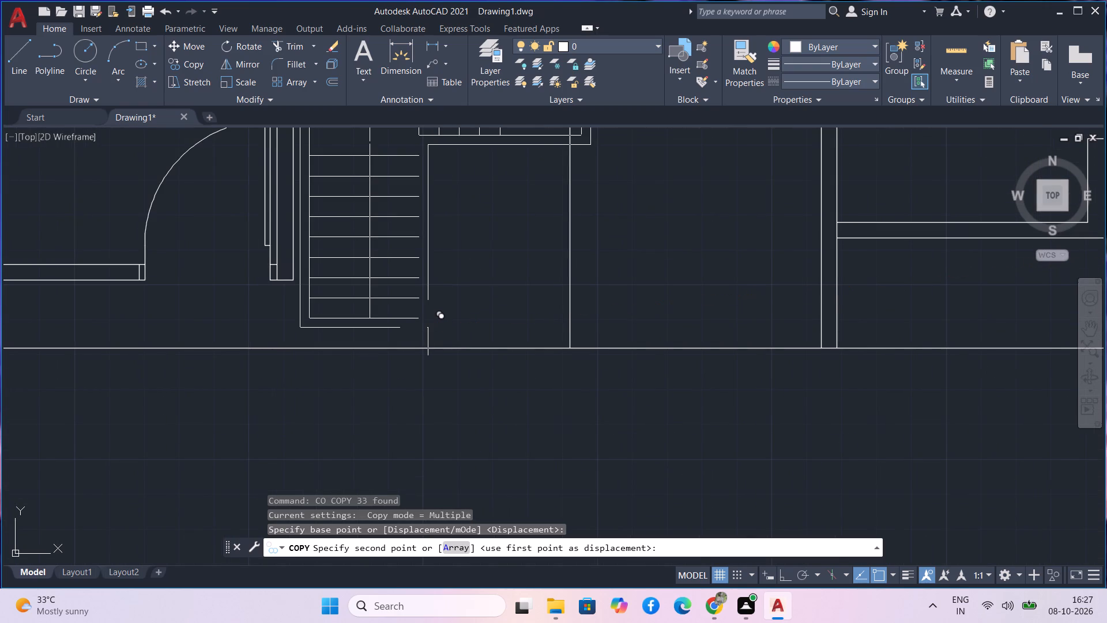
middle_drag(428, 328, 426, 345)
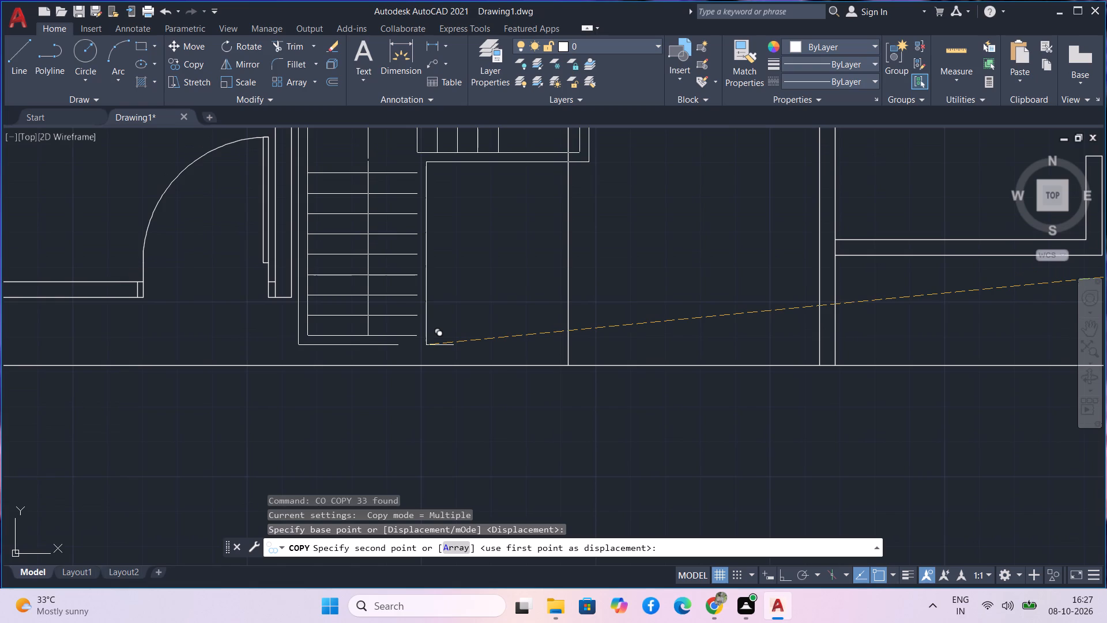
middle_drag(426, 345, 407, 395)
scroll(407, 395, down, 1)
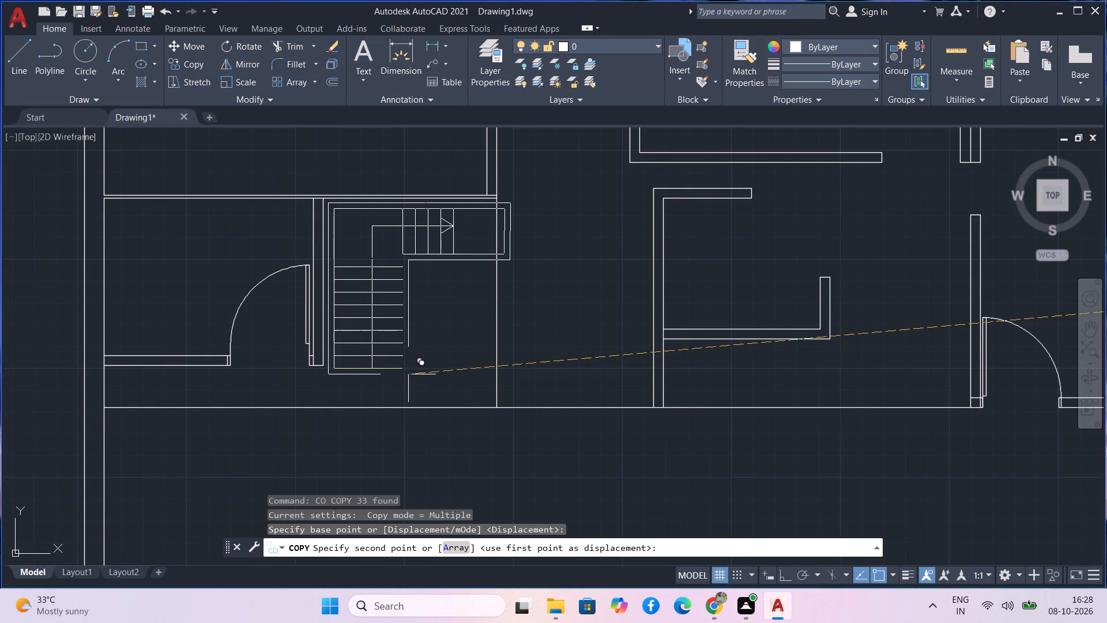
click(408, 374)
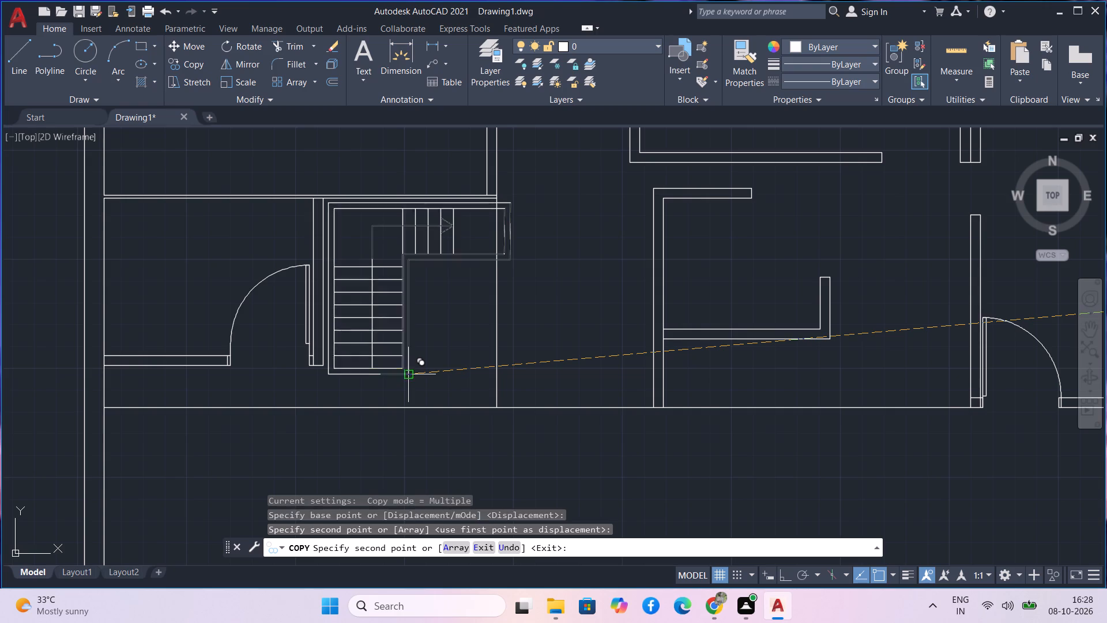
key(Escape)
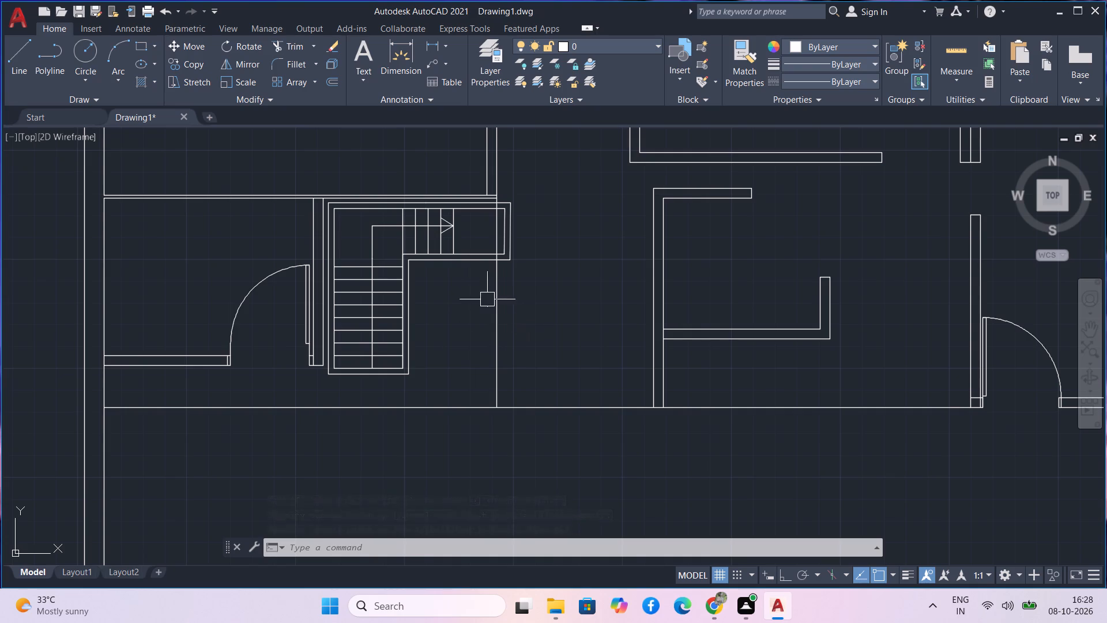
Delete the six lines of the outer outline around the L-shaped staircase in the floor plan, keeping the inner outline and treads.
scroll(439, 295, up, 2)
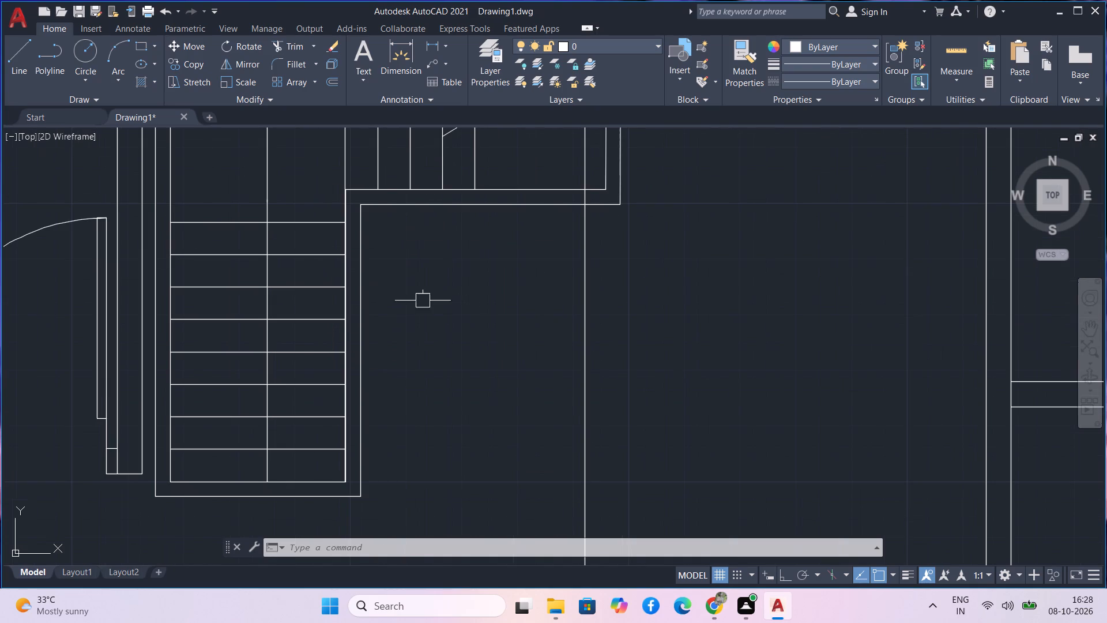
click(363, 335)
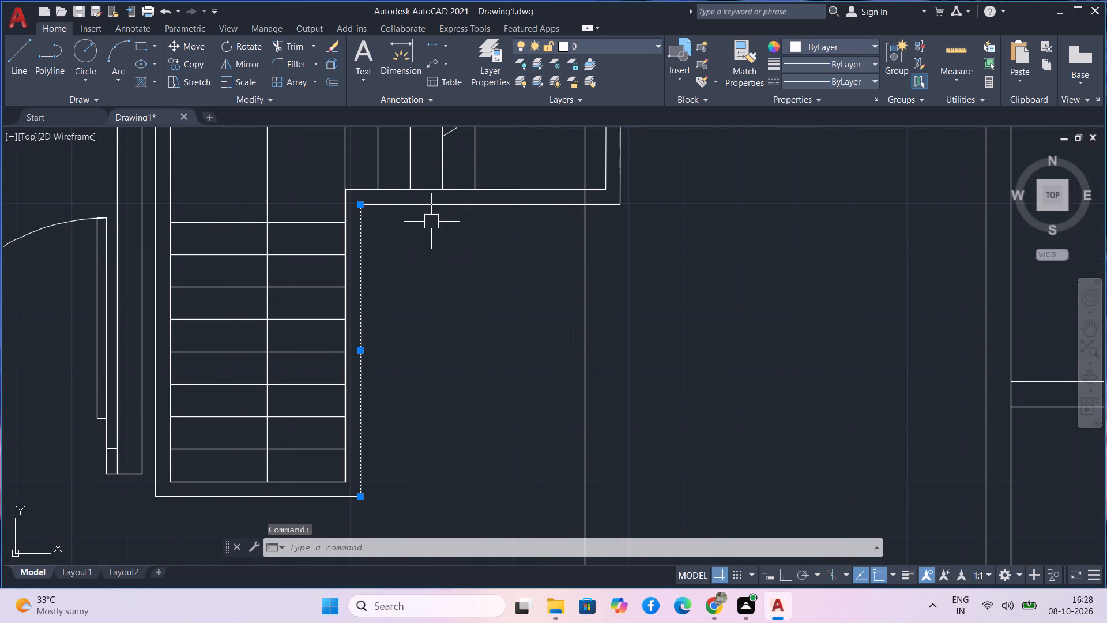
click(432, 212)
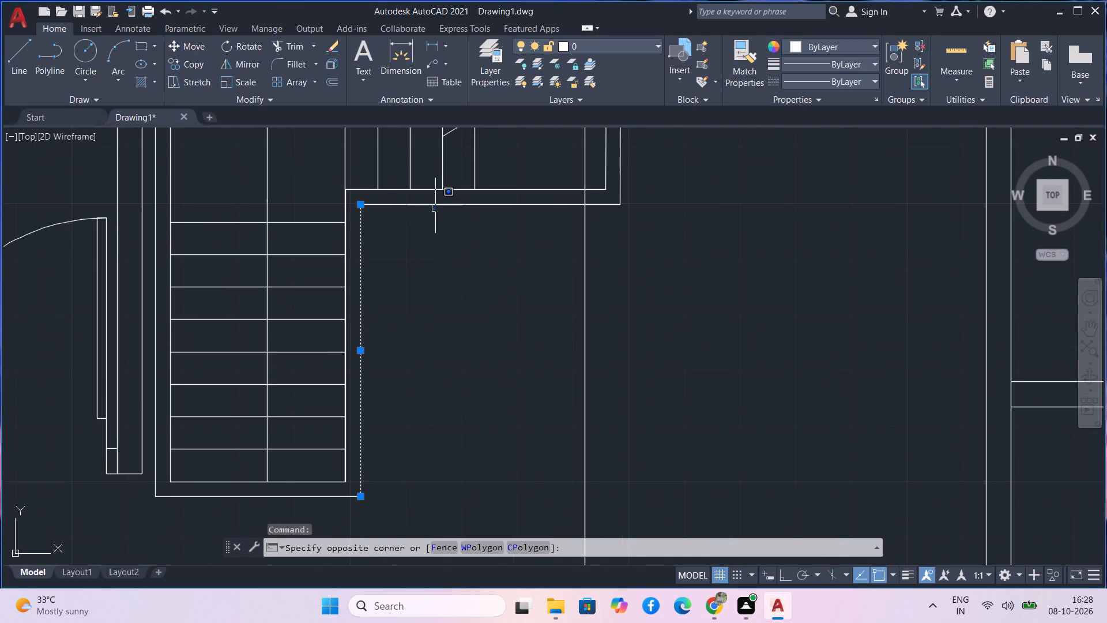
click(435, 205)
click(443, 204)
scroll(432, 268, down, 2)
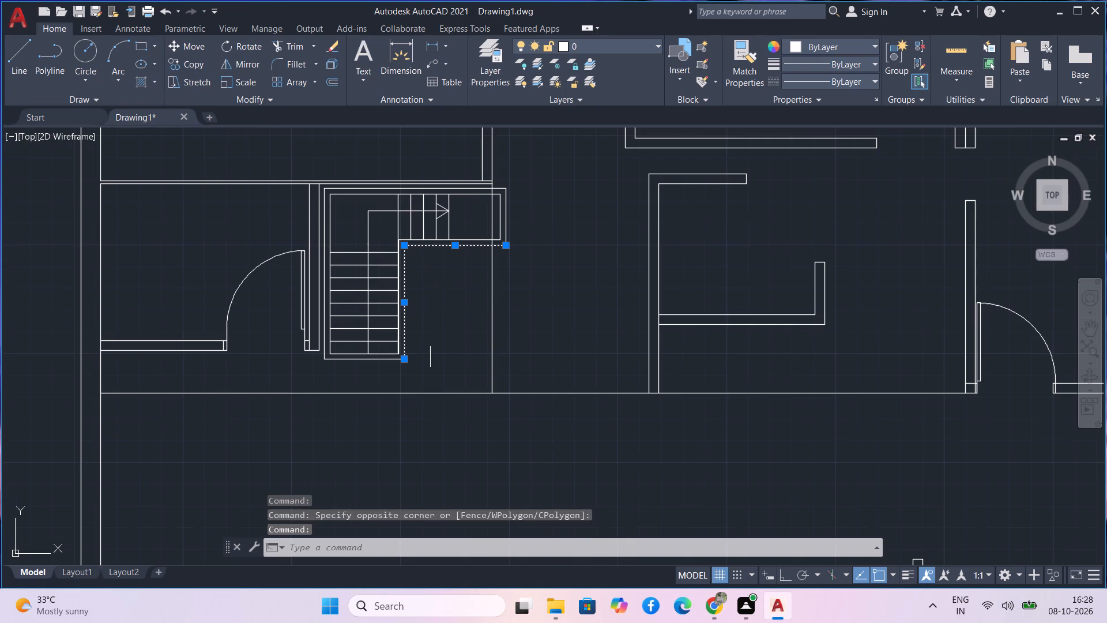
scroll(367, 367, up, 4)
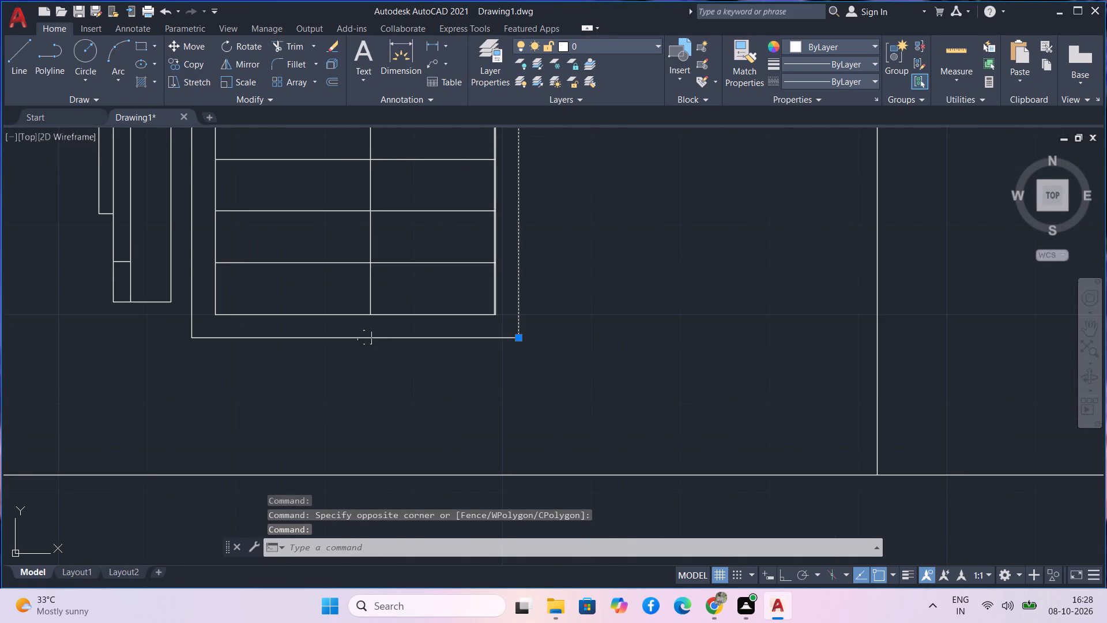
click(365, 336)
scroll(338, 348, down, 2)
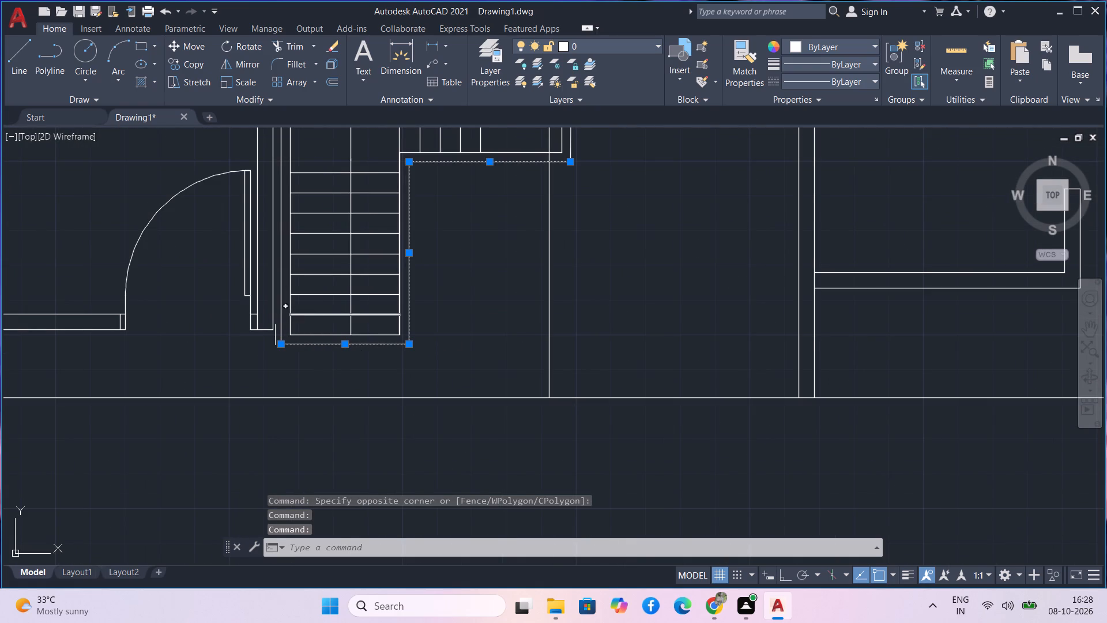
scroll(275, 317, up, 4)
click(292, 302)
scroll(292, 302, down, 4)
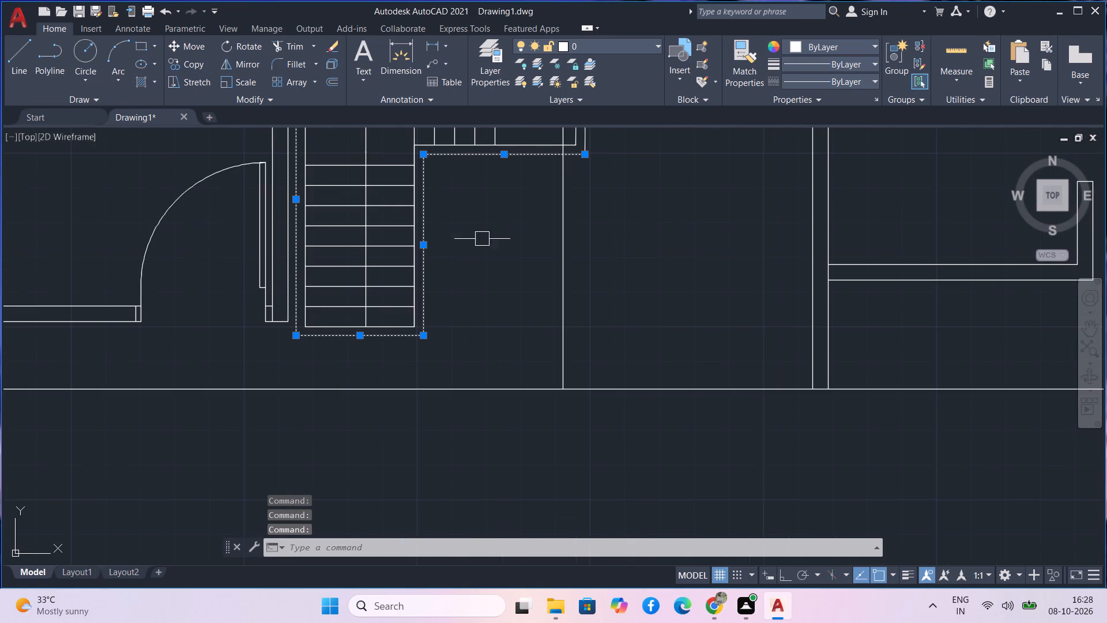
middle_drag(509, 206, 460, 382)
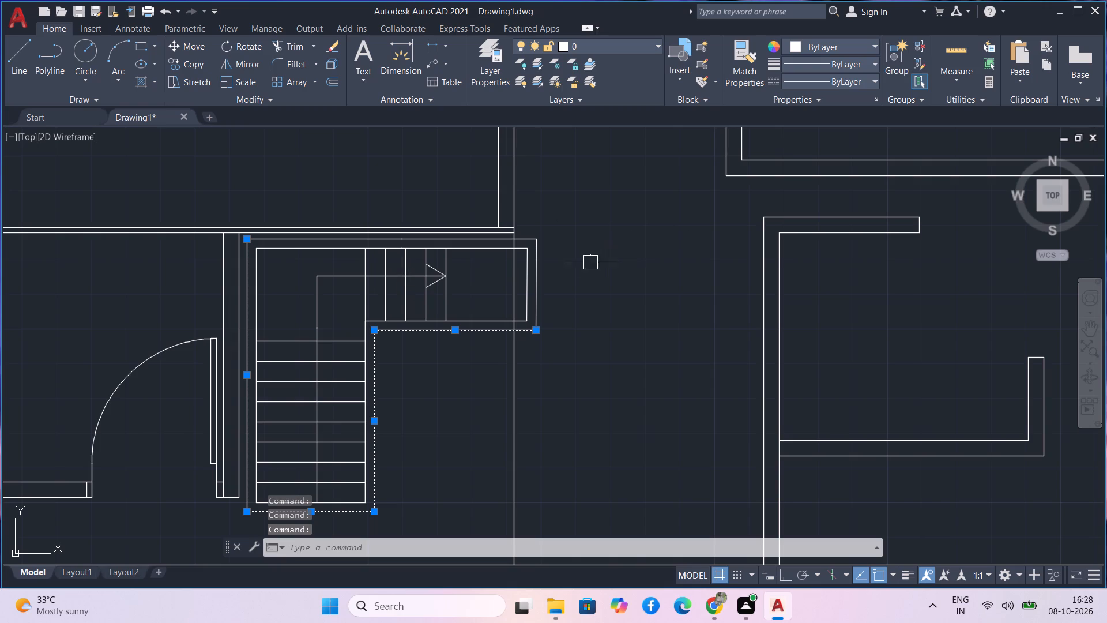
click(539, 280)
scroll(502, 241, up, 5)
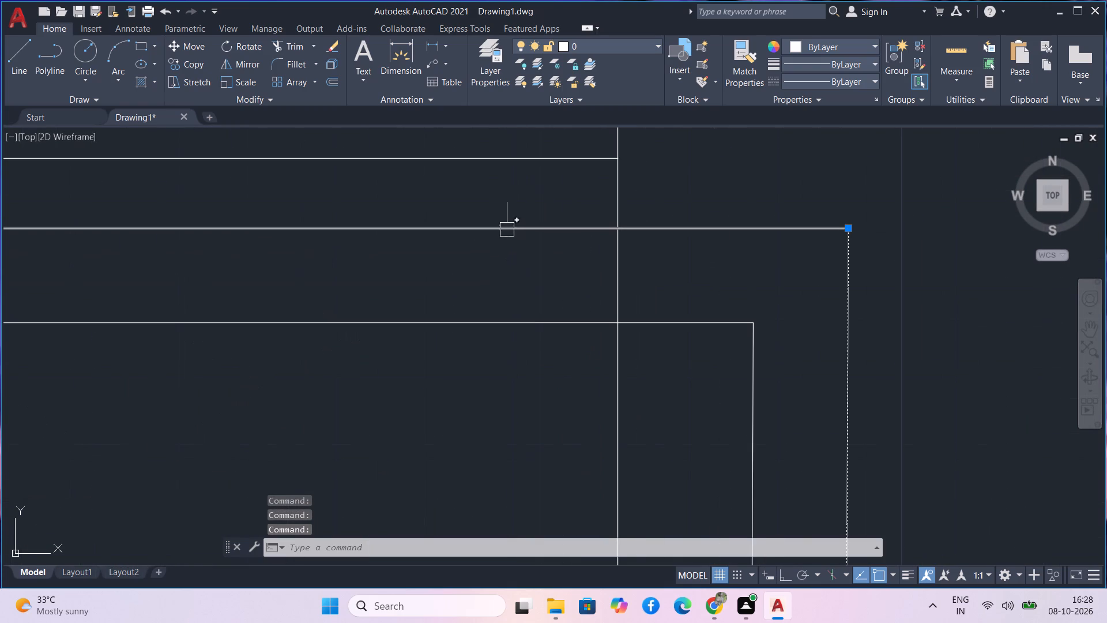
click(507, 229)
key(Delete)
Trim away the vertical line crossing the staircase's upper flight, from the wall corner above it down to the long south line.
scroll(507, 231, down, 4)
scroll(652, 370, down, 4)
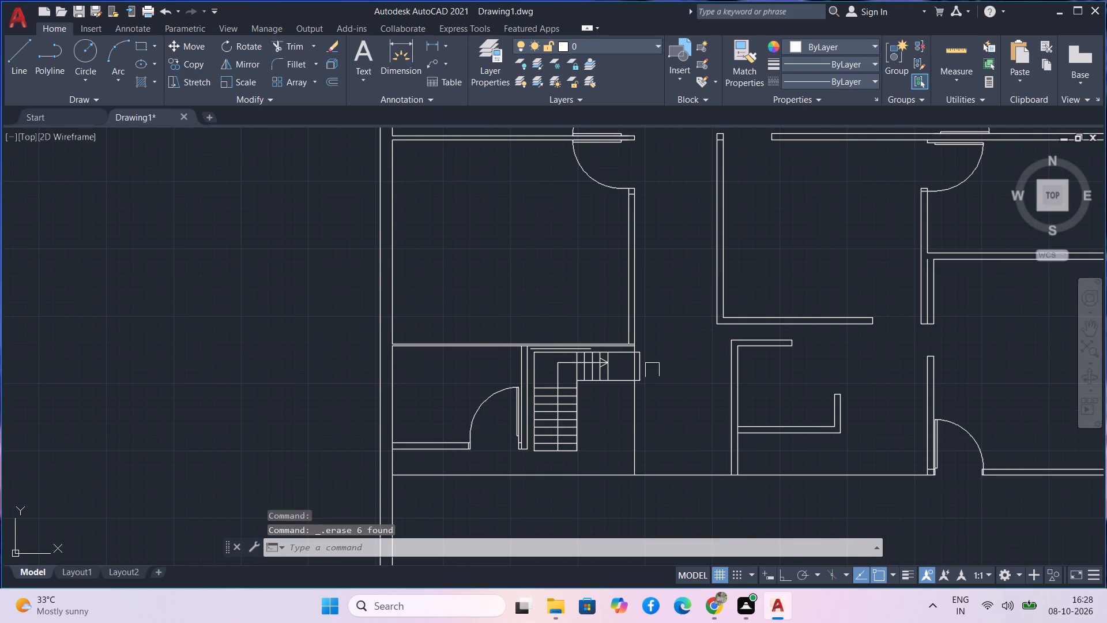
middle_drag(652, 375, 658, 355)
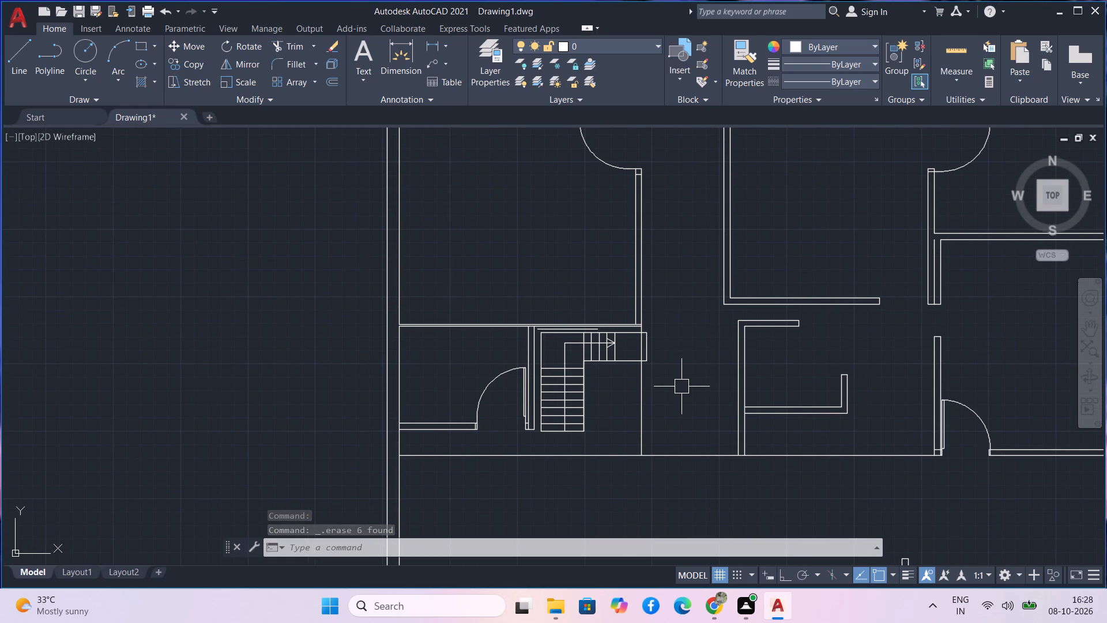
text(trn)
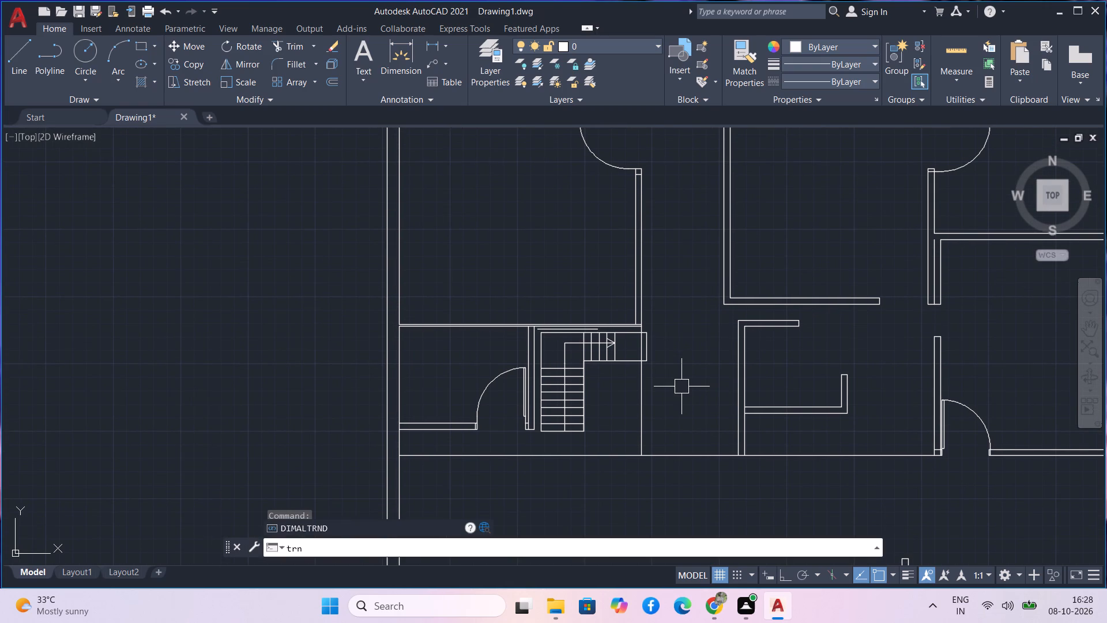
key(BackSpace)
key(space)
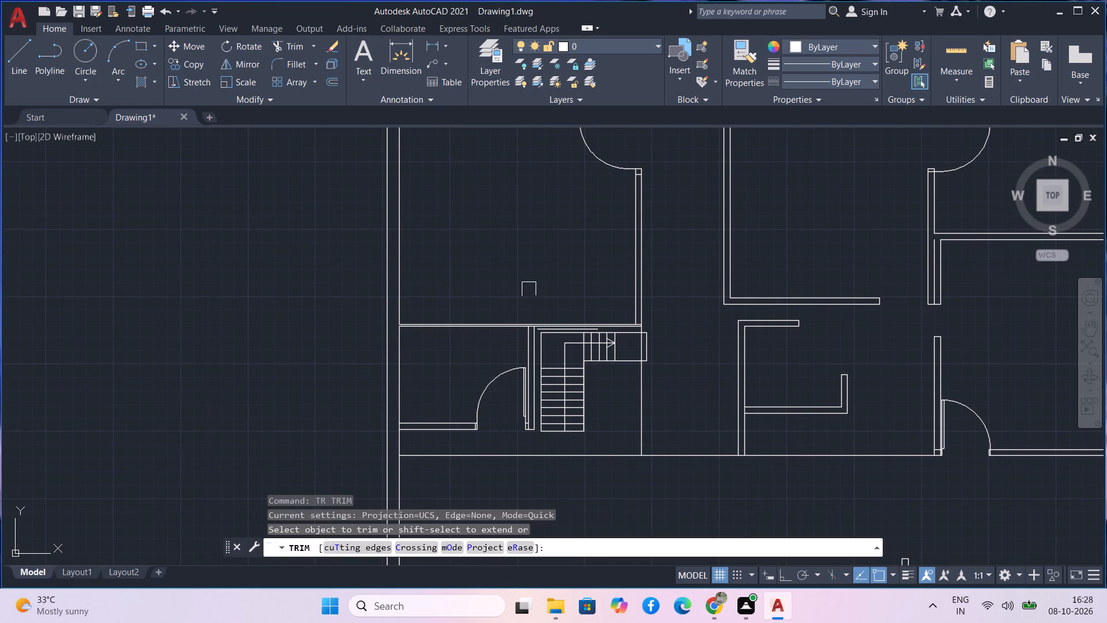
drag(678, 410, 634, 406)
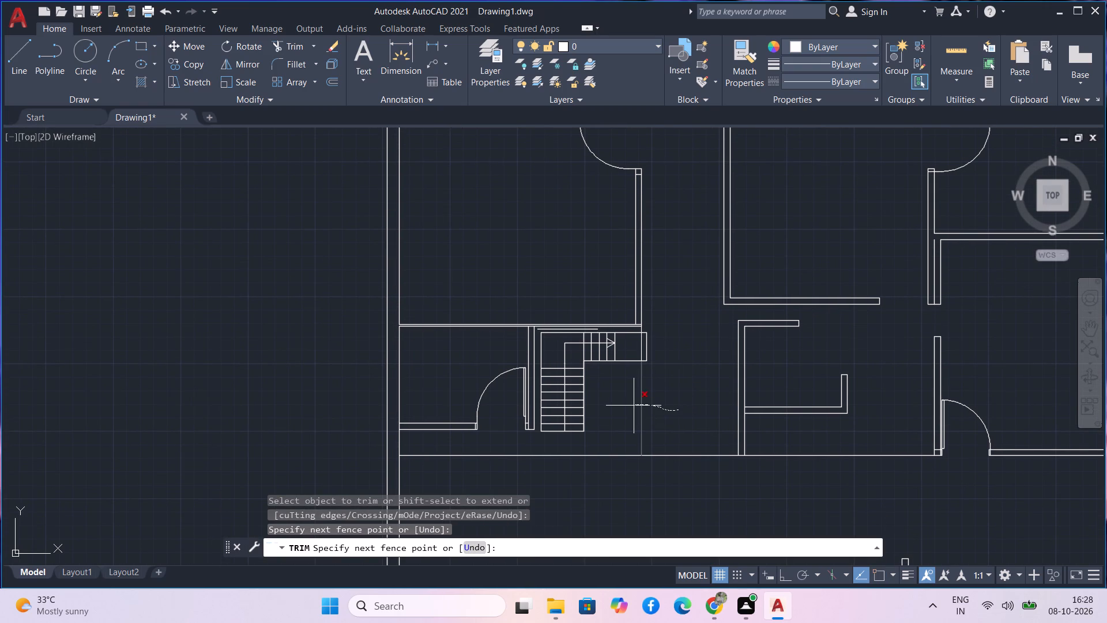
drag(634, 406, 631, 408)
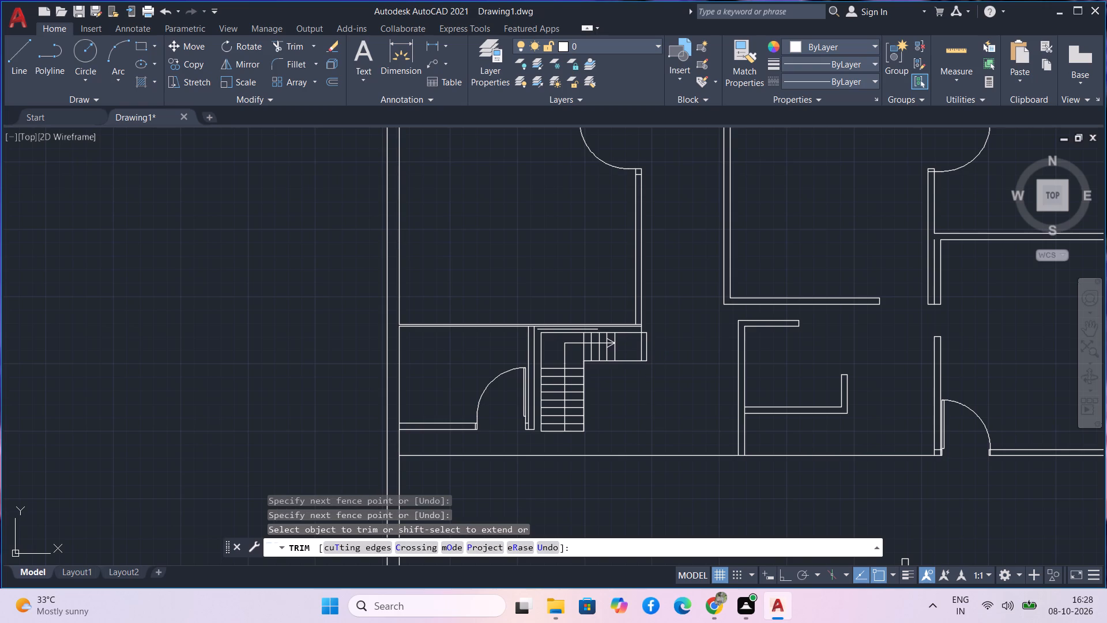
scroll(640, 345, up, 5)
click(649, 335)
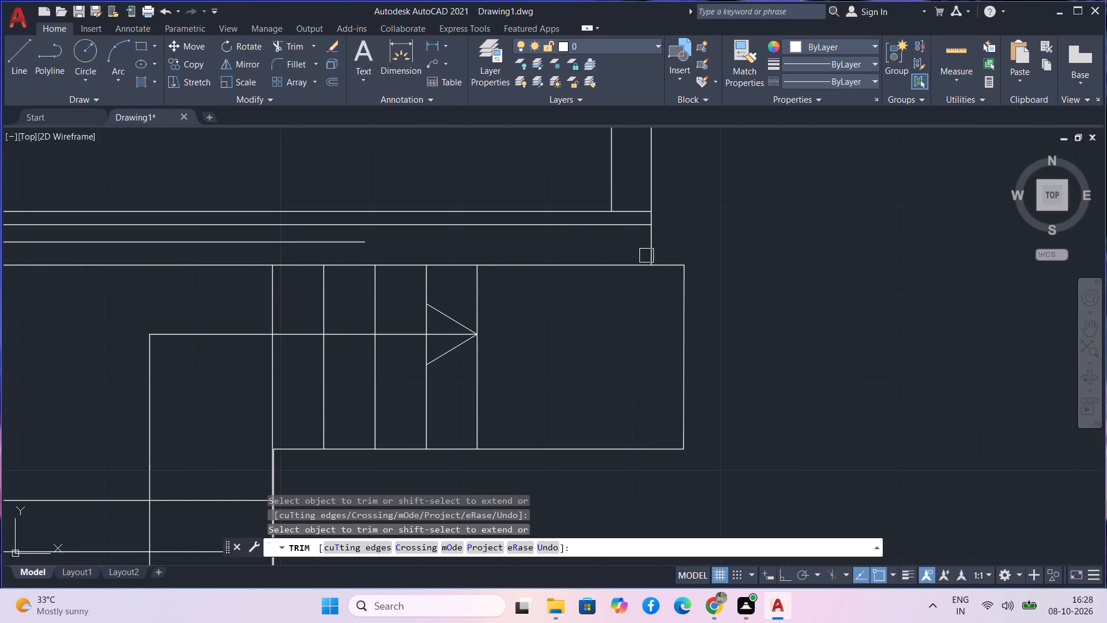
click(645, 242)
Remove the short leftover horizontal line between the staircase's north edge and the wall above it, finishing the Trim.
scroll(744, 316, down, 2)
middle_drag(747, 317, 782, 286)
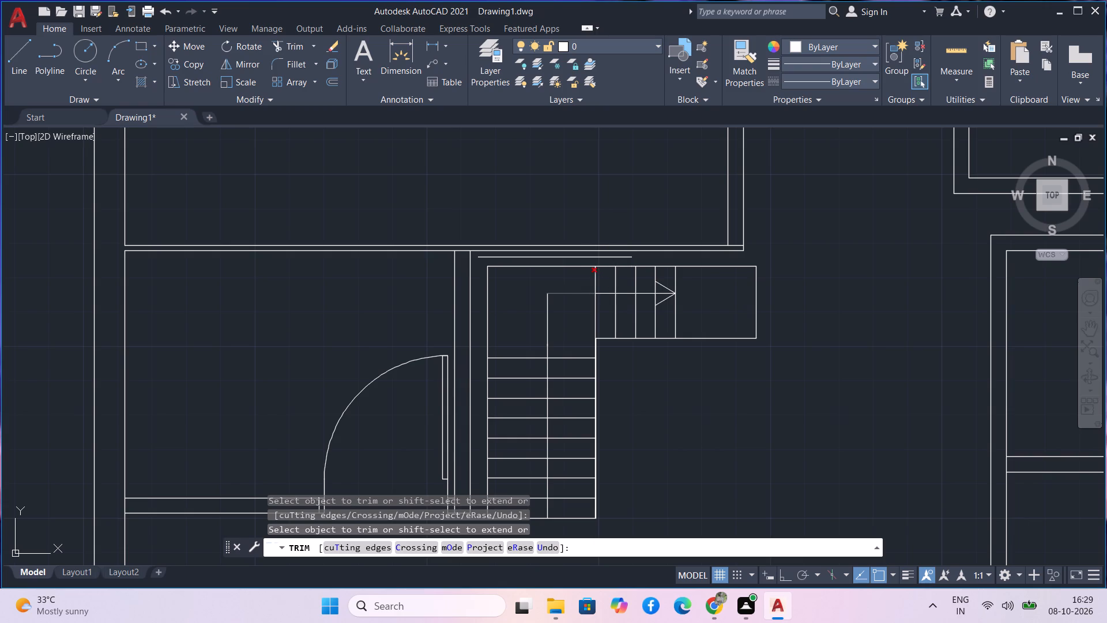
scroll(577, 262, up, 1)
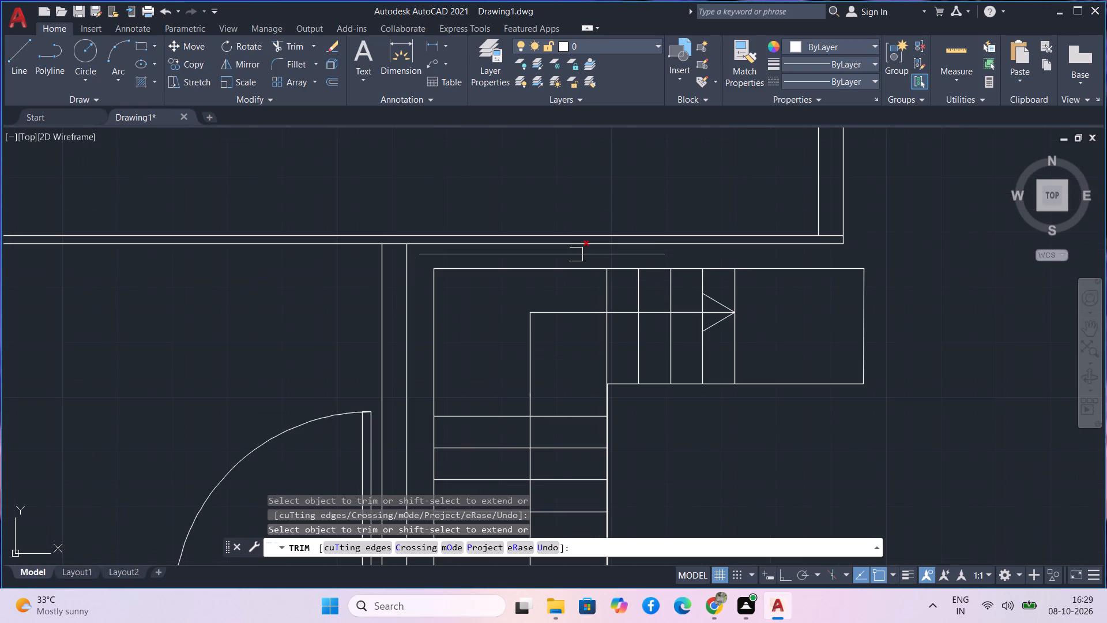
click(575, 254)
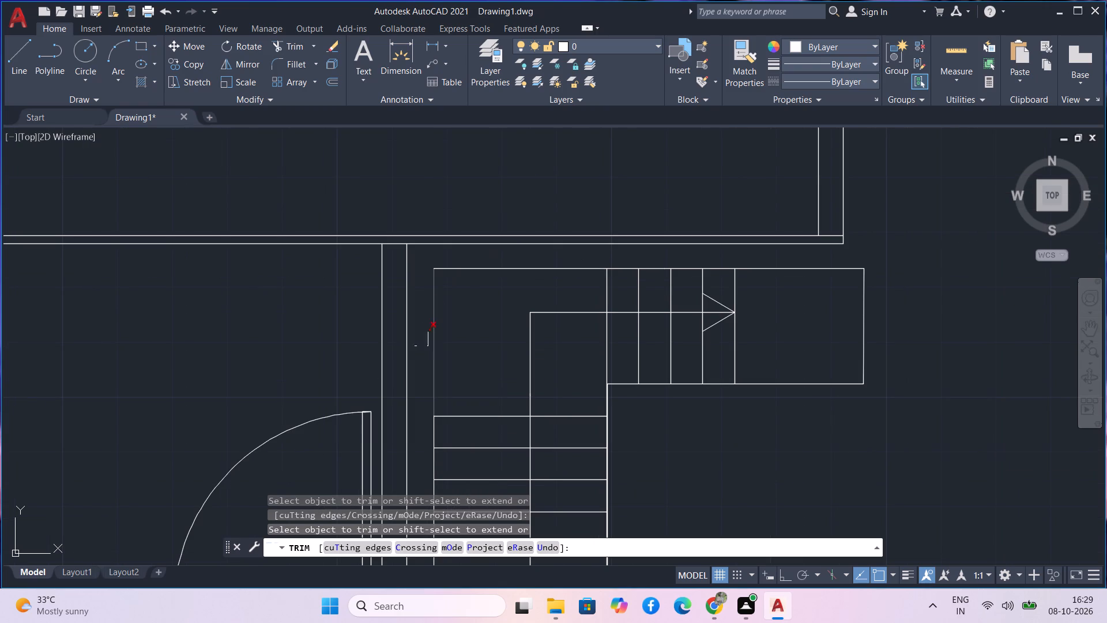
scroll(406, 358, down, 1)
middle_drag(408, 357, 587, 217)
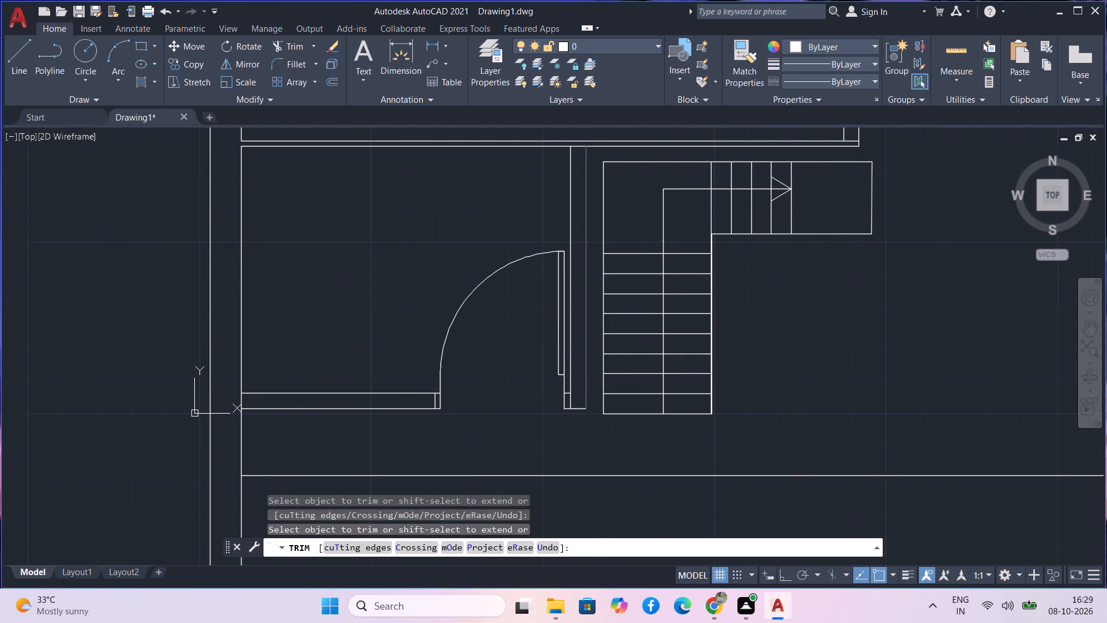
middle_drag(587, 217, 581, 236)
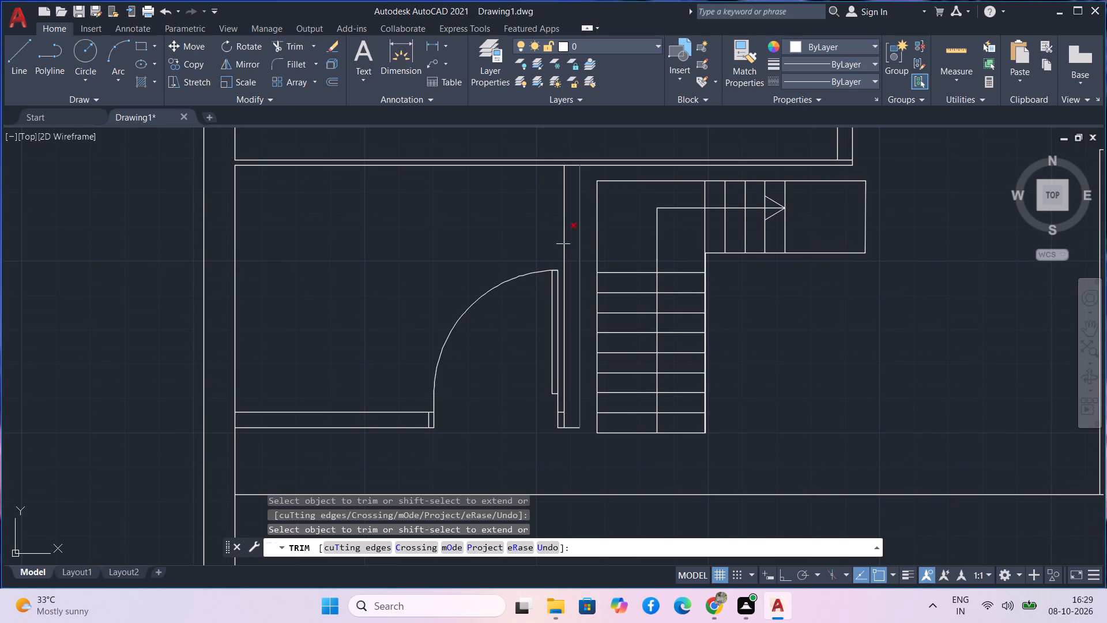
middle_drag(839, 377, 773, 392)
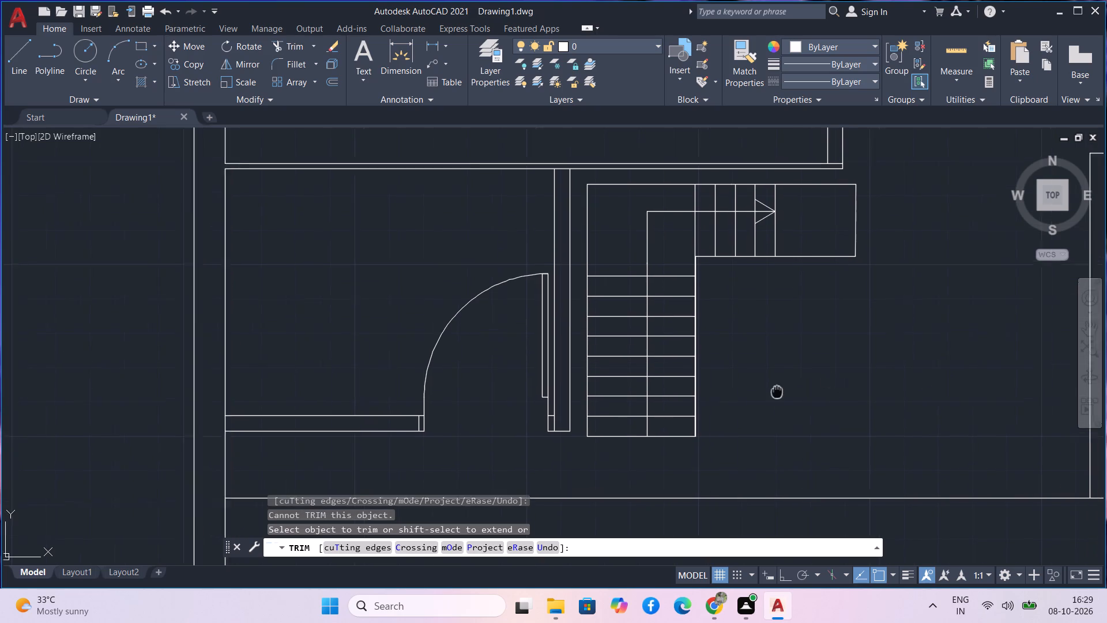
middle_drag(773, 392, 758, 393)
scroll(756, 395, down, 1)
key(Escape)
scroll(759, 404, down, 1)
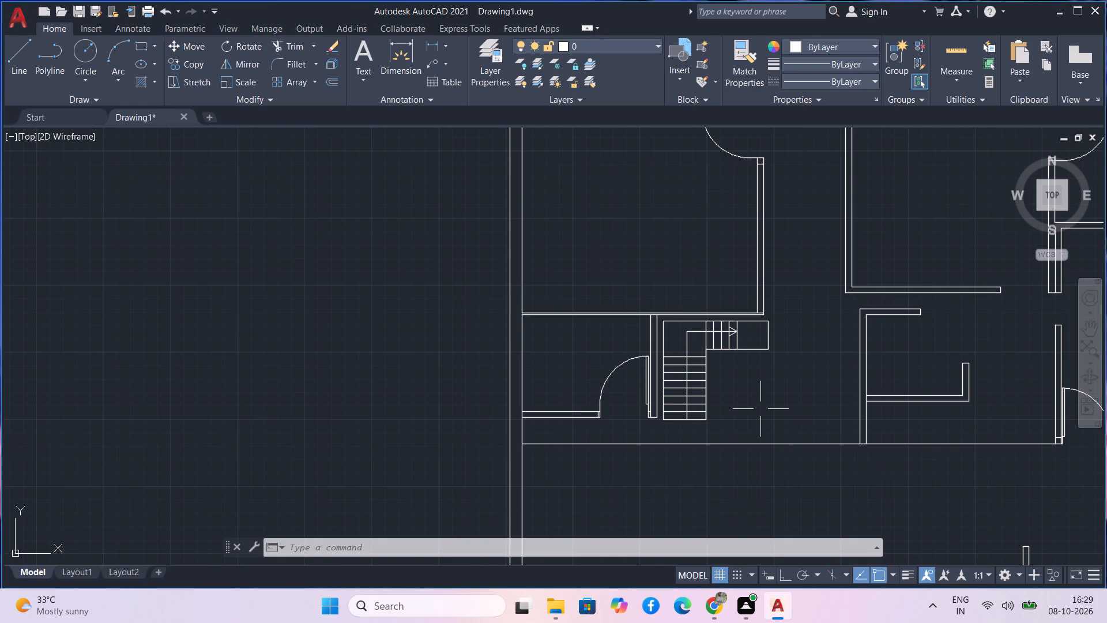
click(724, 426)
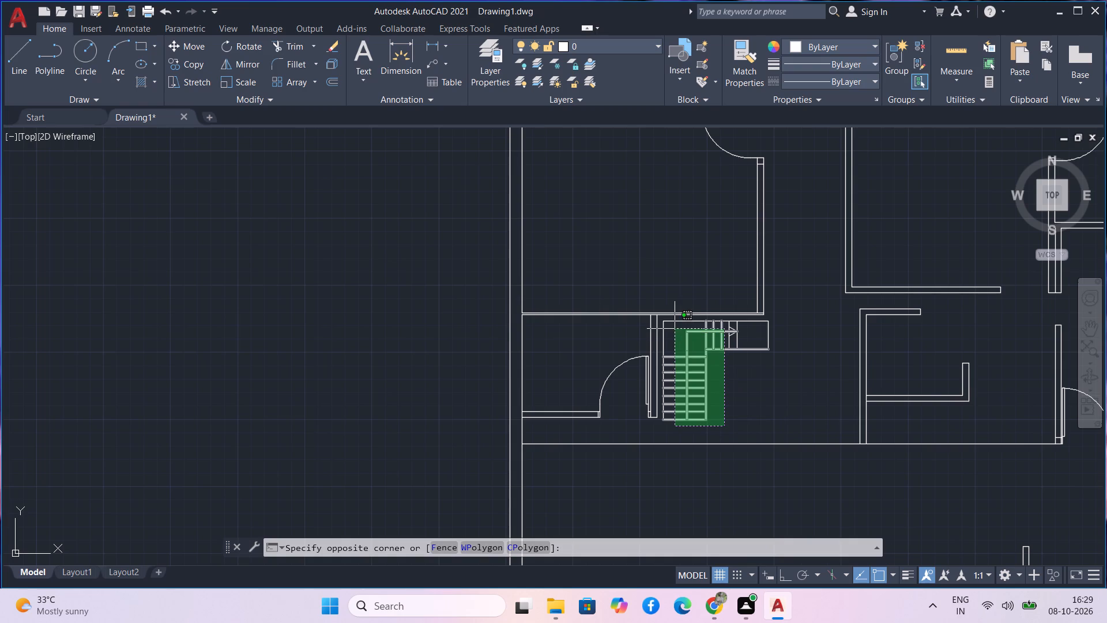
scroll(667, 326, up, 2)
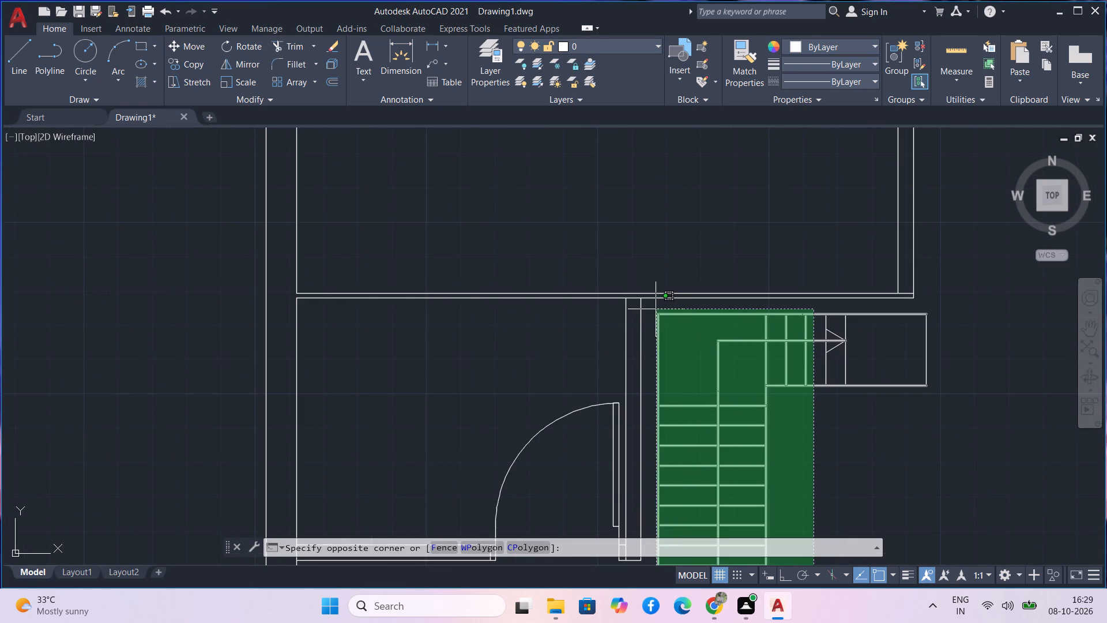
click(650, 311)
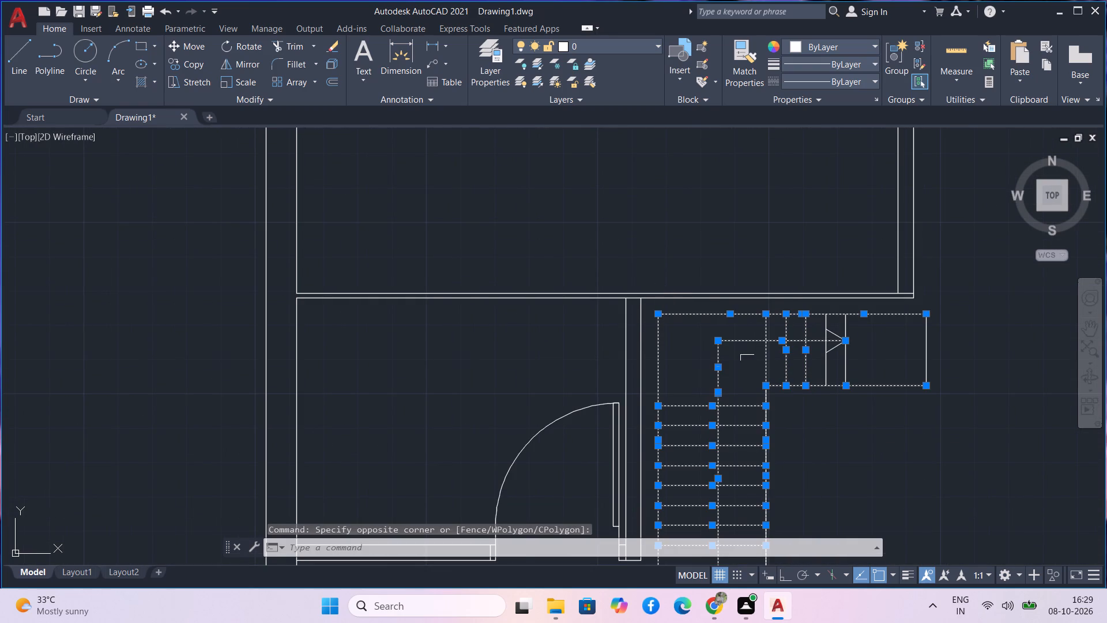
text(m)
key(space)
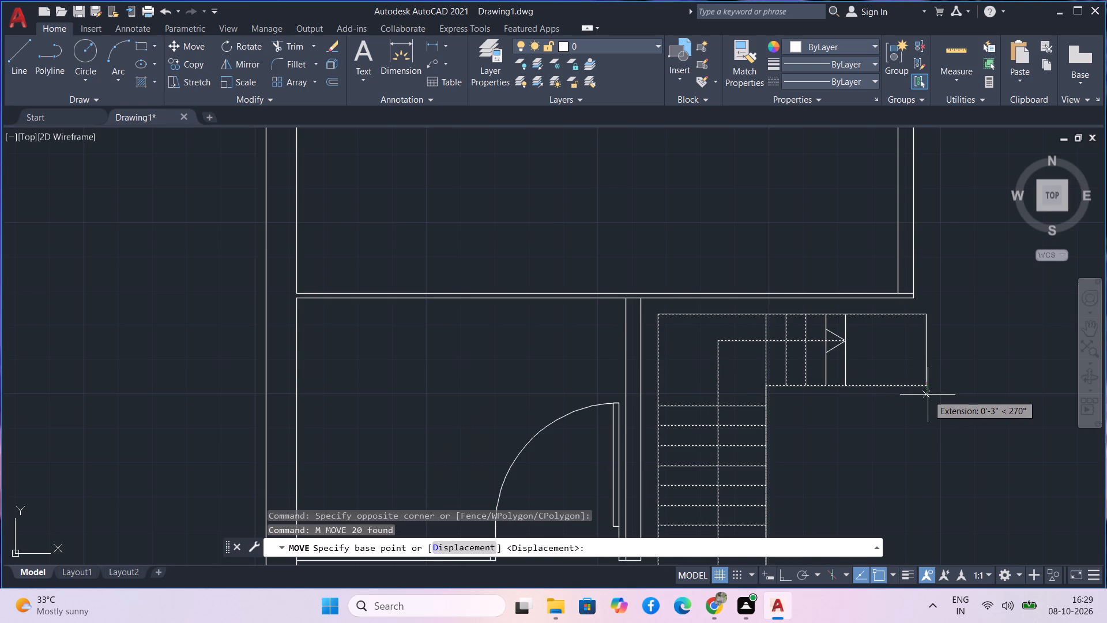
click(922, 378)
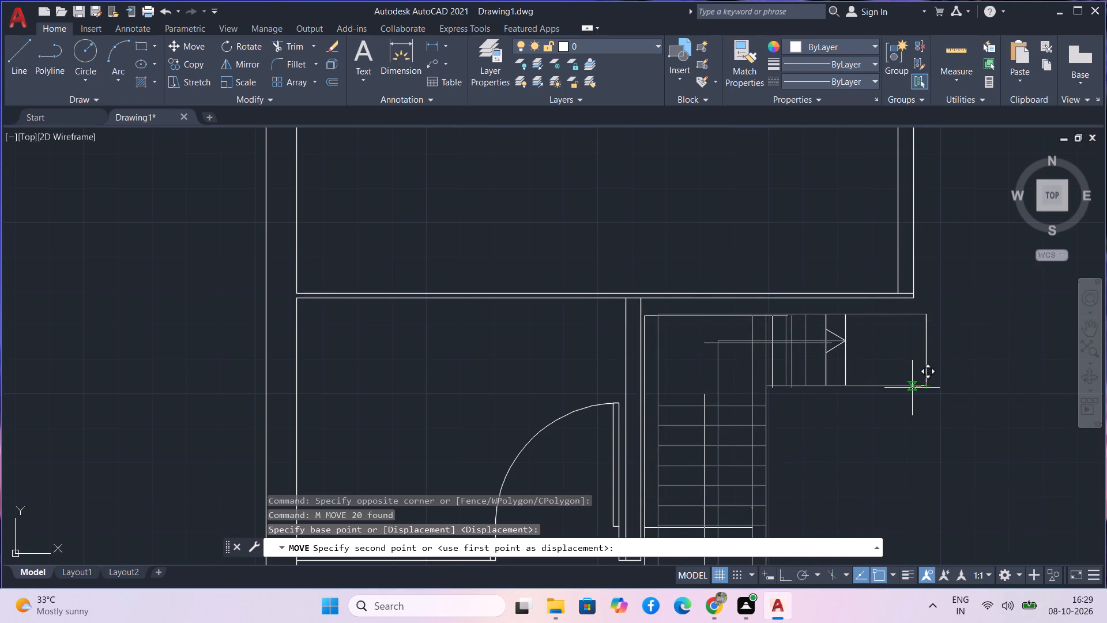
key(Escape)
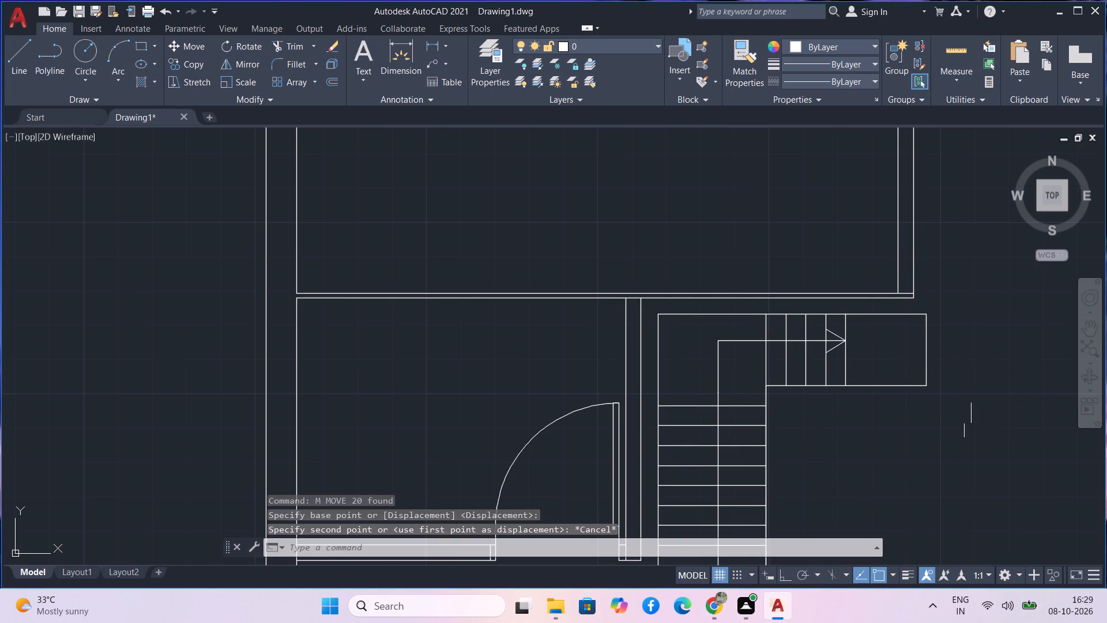
Move the whole L-shaped staircase straight east by its southeast landing corner, away from the short wall and toward the small room.
scroll(966, 409, down, 1)
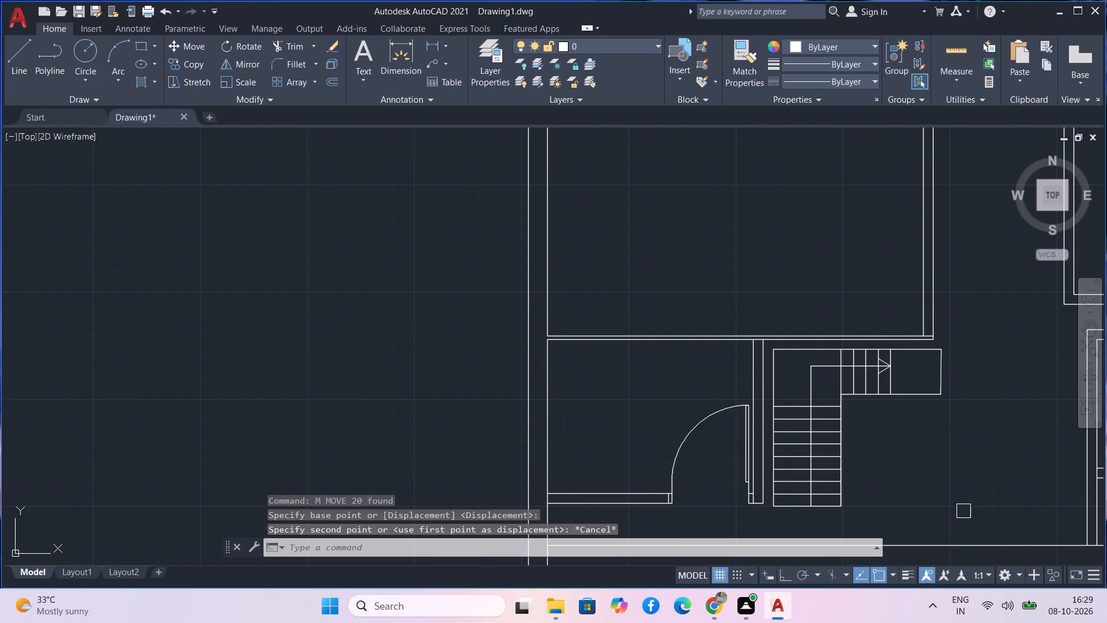
drag(963, 509, 963, 497)
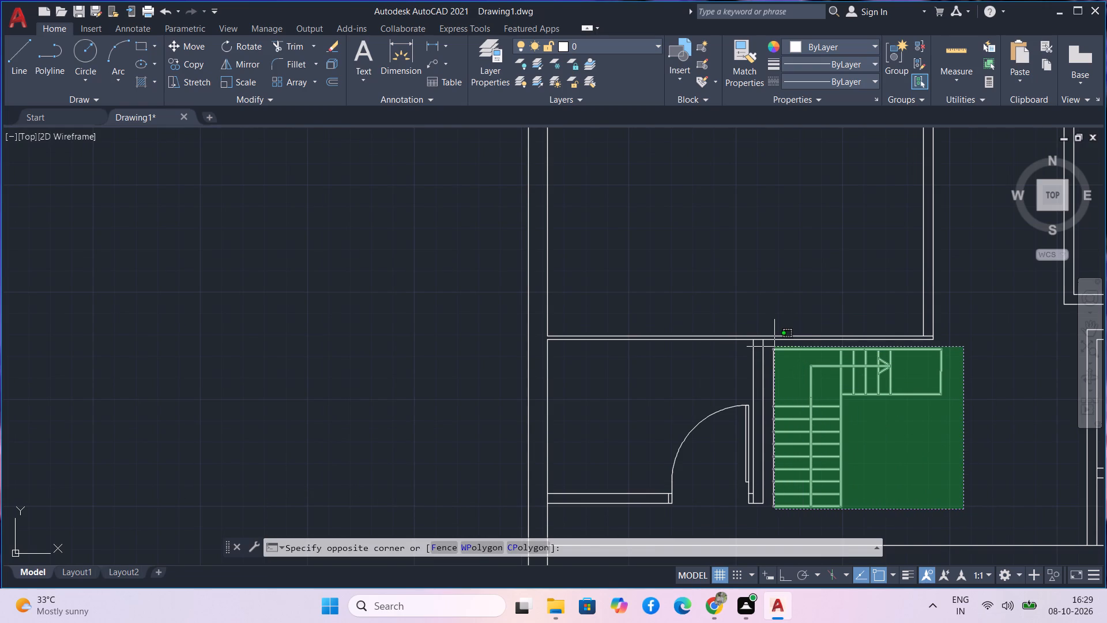
scroll(774, 347, up, 1)
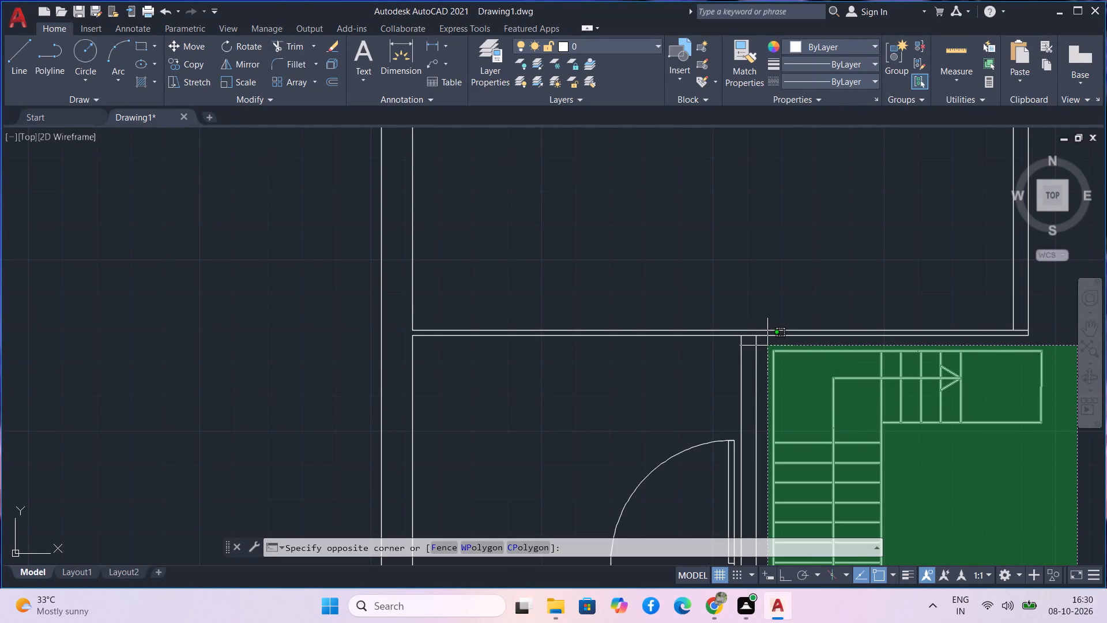
scroll(769, 346, up, 2)
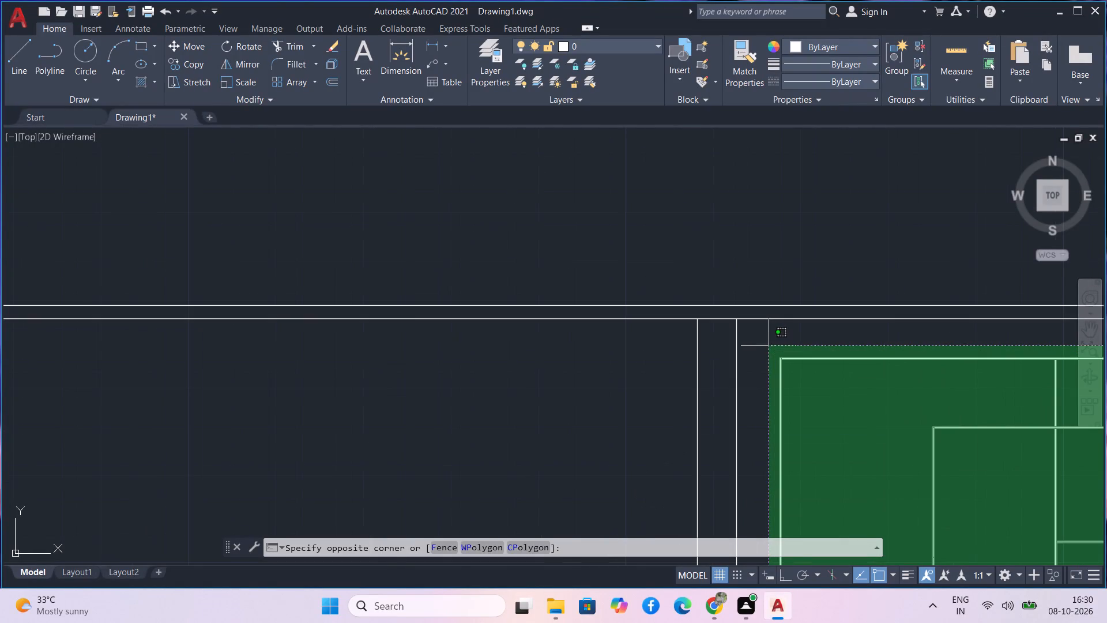
click(767, 345)
scroll(767, 345, down, 2)
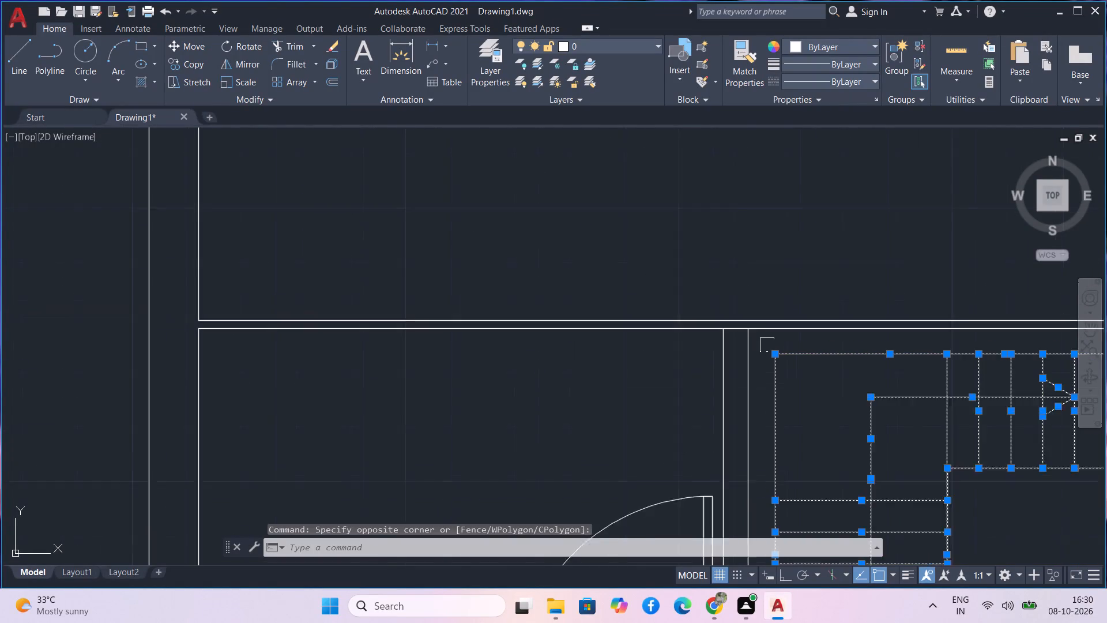
scroll(805, 384, down, 1)
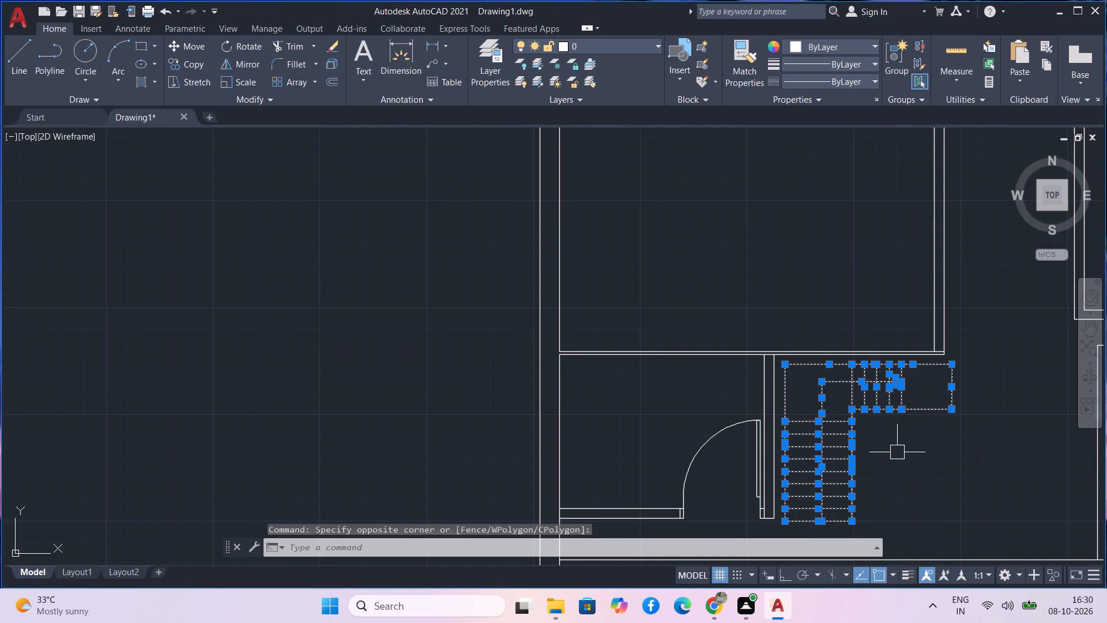
text(m)
key(space)
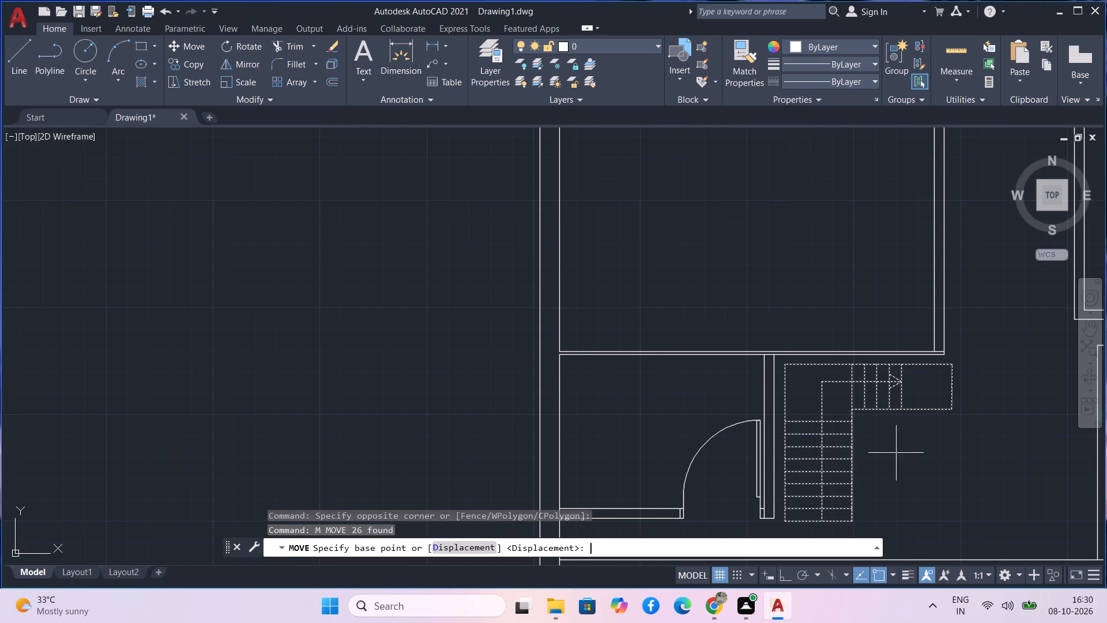
click(947, 408)
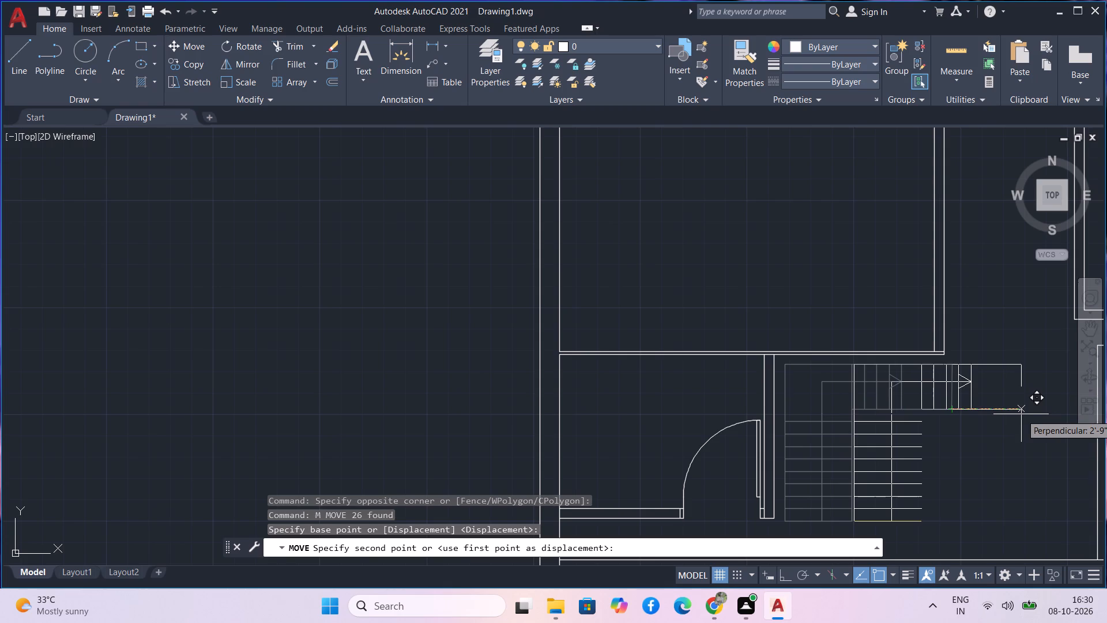
click(1037, 414)
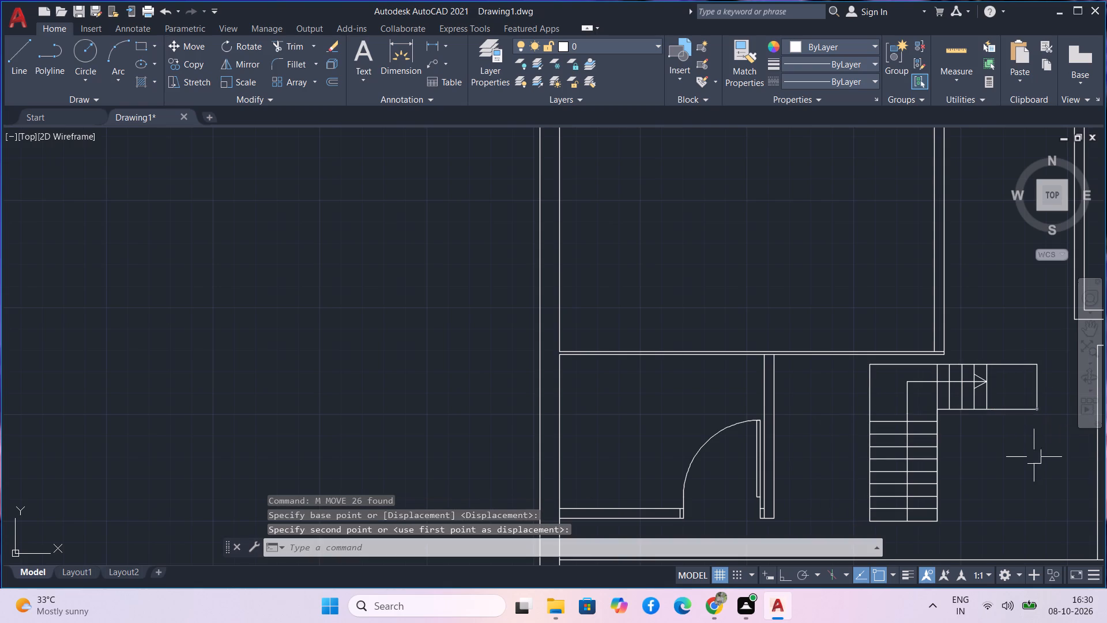
key(Escape)
Trim away the long horizontal line south of the staircase and small room, from the west outer wall to the east room's door wall.
scroll(1029, 487, down, 2)
middle_drag(1024, 482, 795, 486)
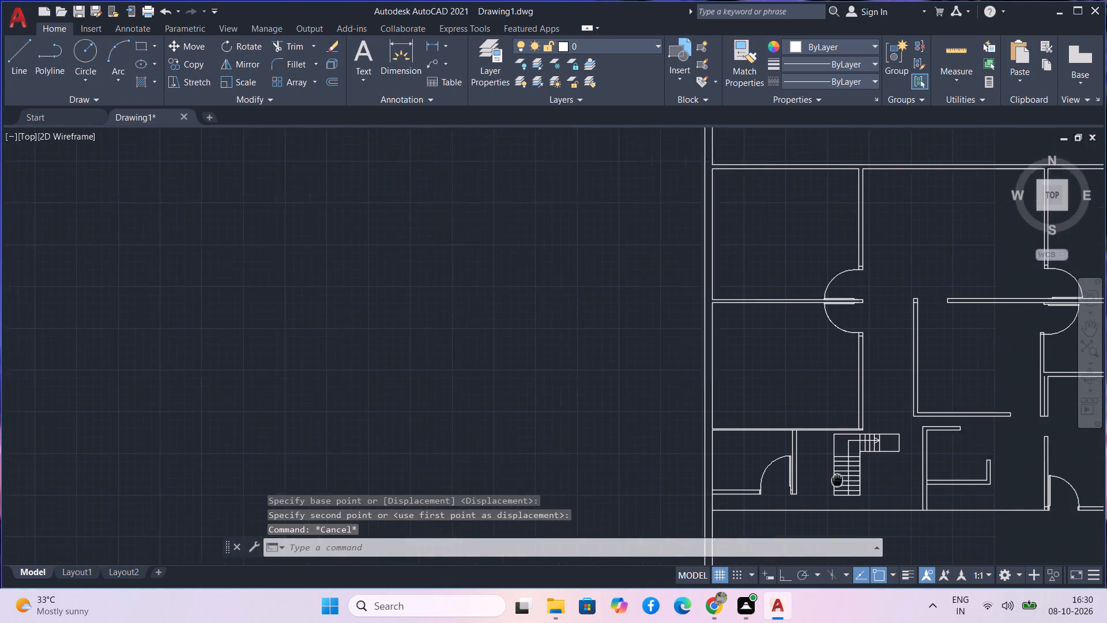
middle_drag(795, 486, 793, 486)
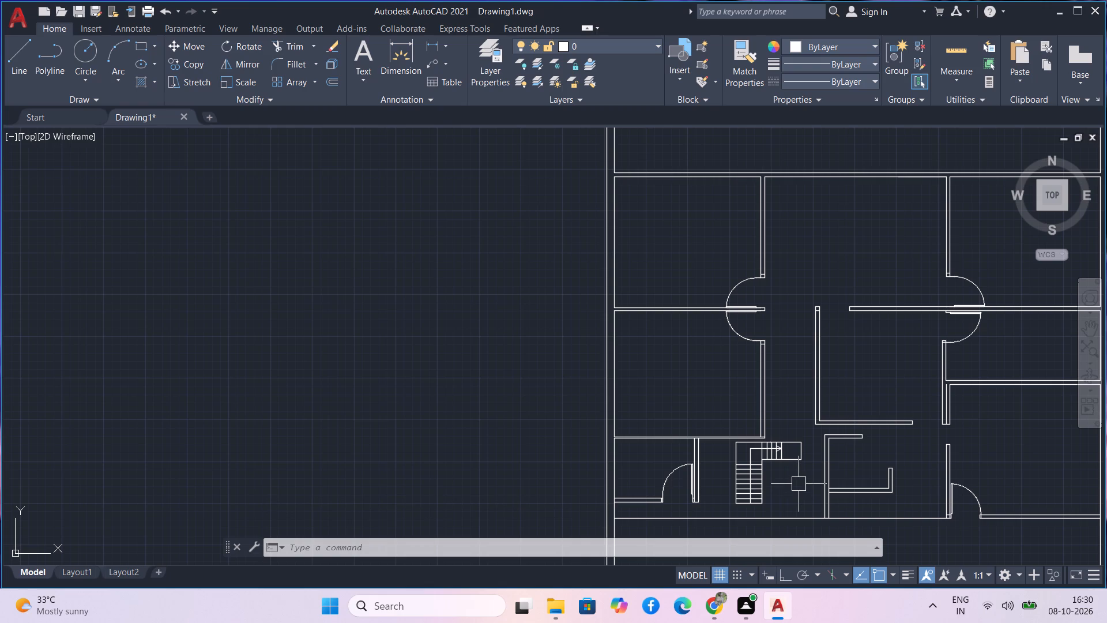
scroll(799, 484, down, 1)
middle_drag(799, 484, 791, 397)
middle_drag(791, 392, 782, 361)
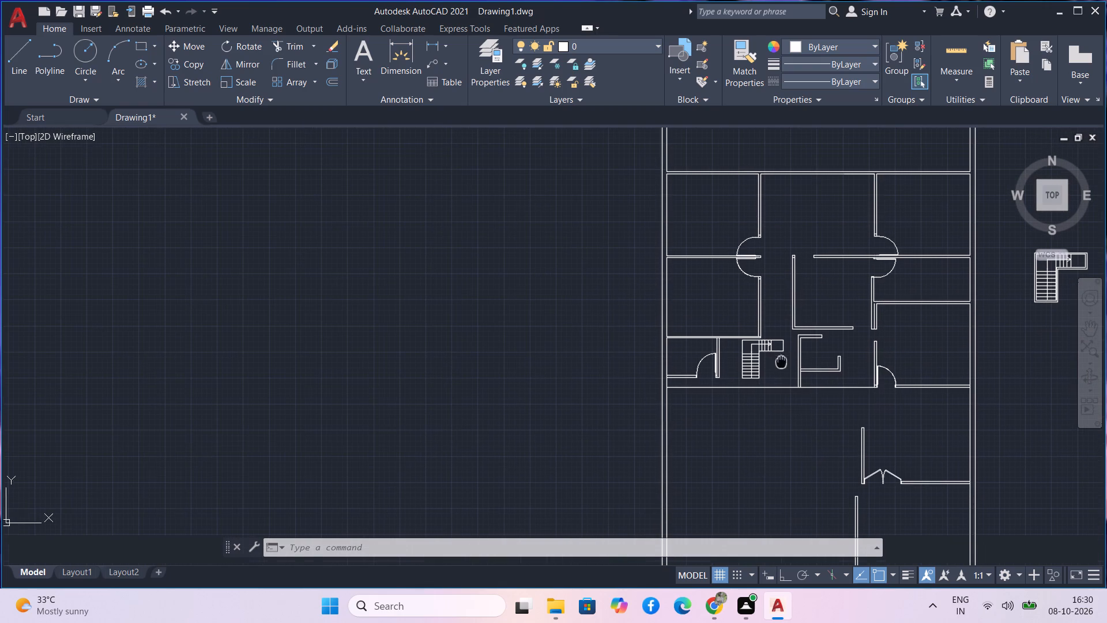
middle_drag(810, 447, 772, 425)
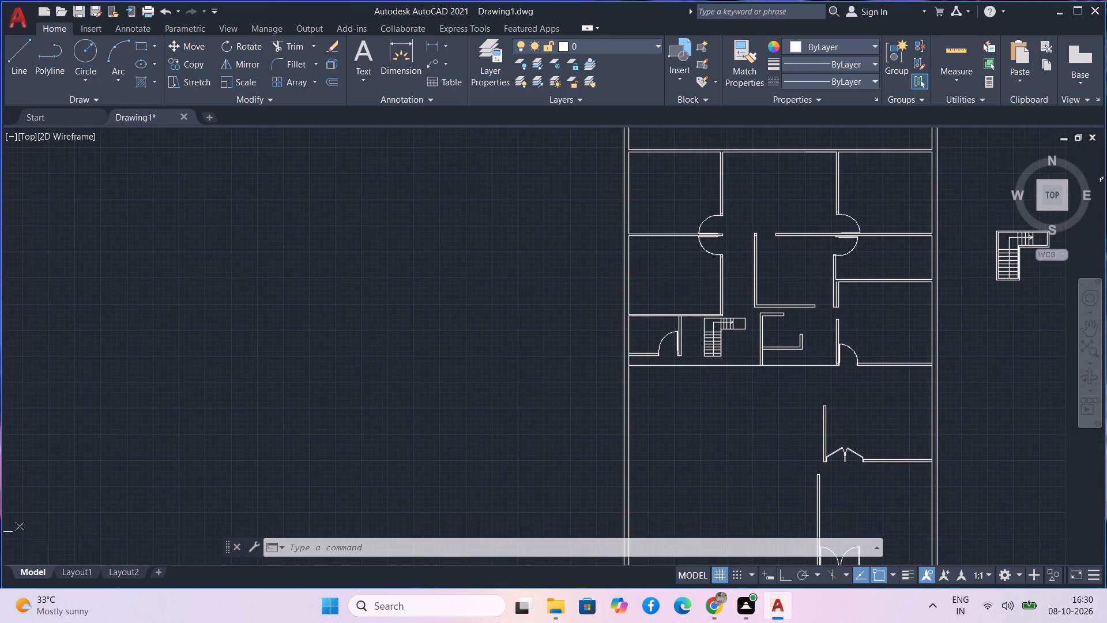
middle_drag(772, 425, 770, 437)
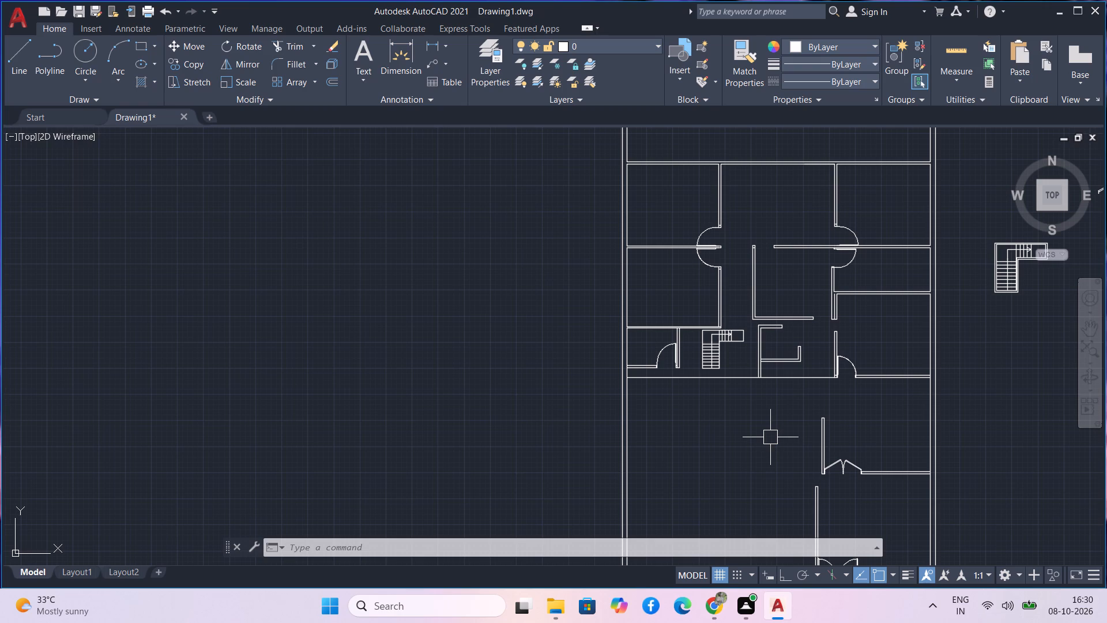
key(Escape)
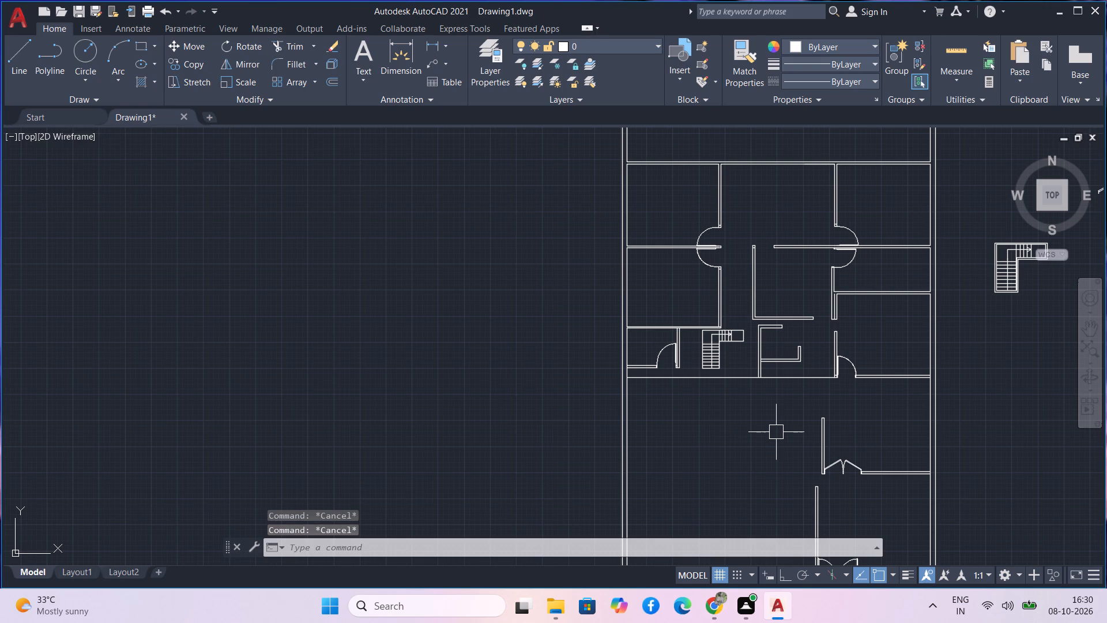
text(rtc)
key(Escape)
key(Escape)
key(Escape)
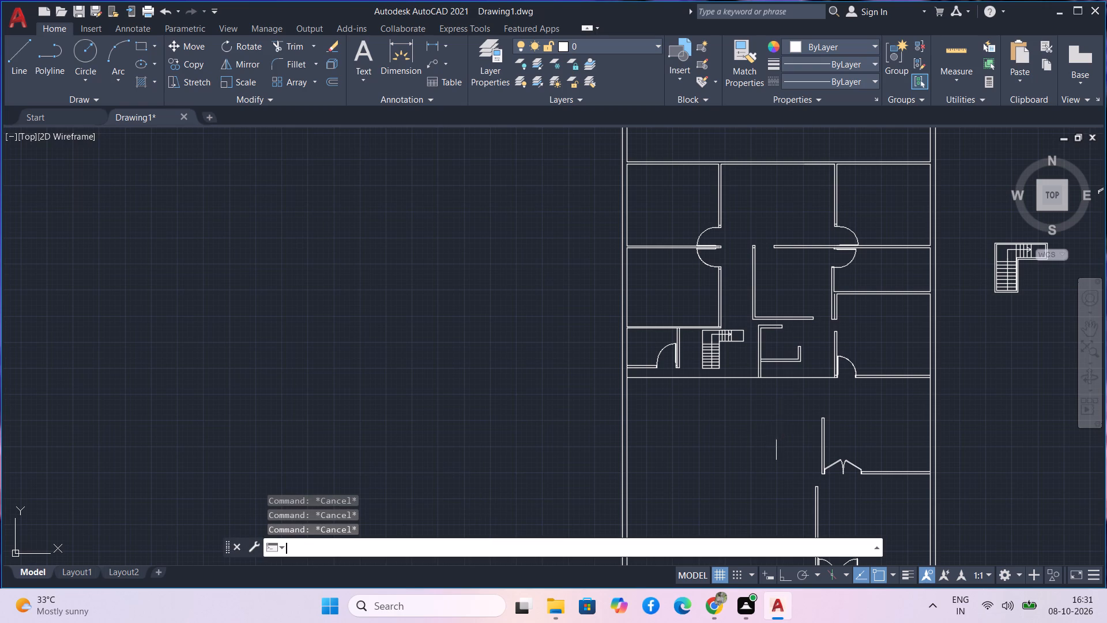
key(Escape)
text(tr)
key(space)
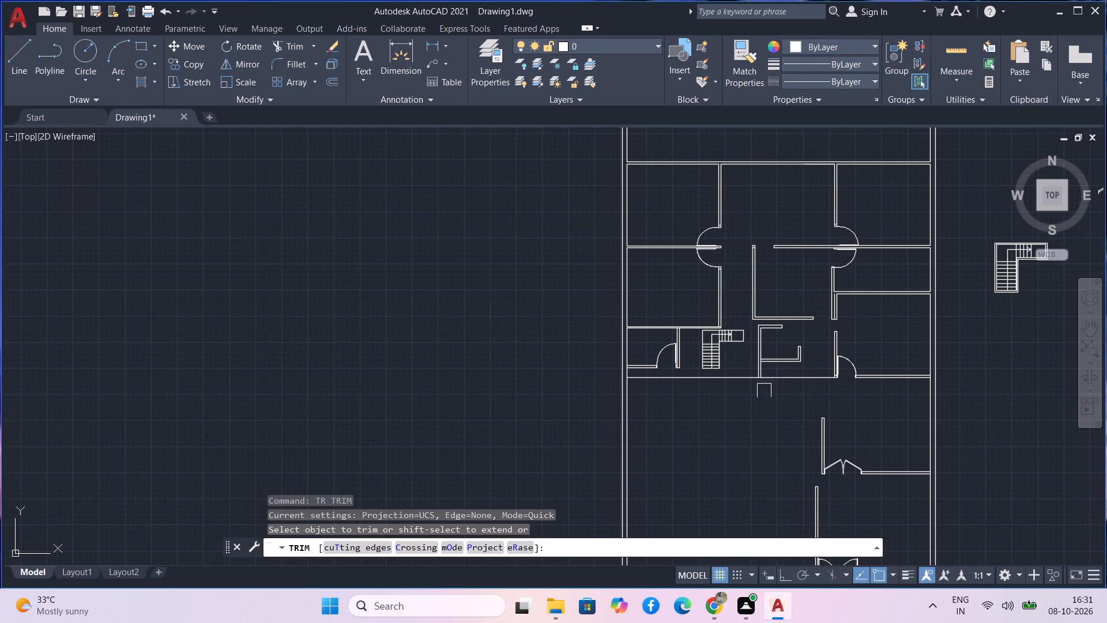
click(735, 382)
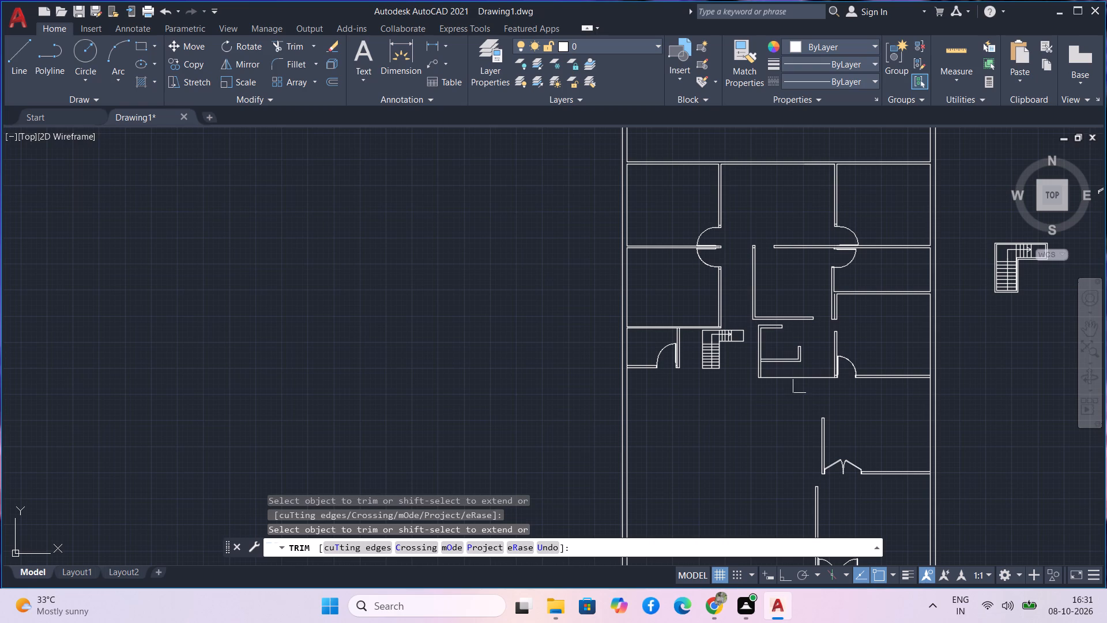
click(800, 382)
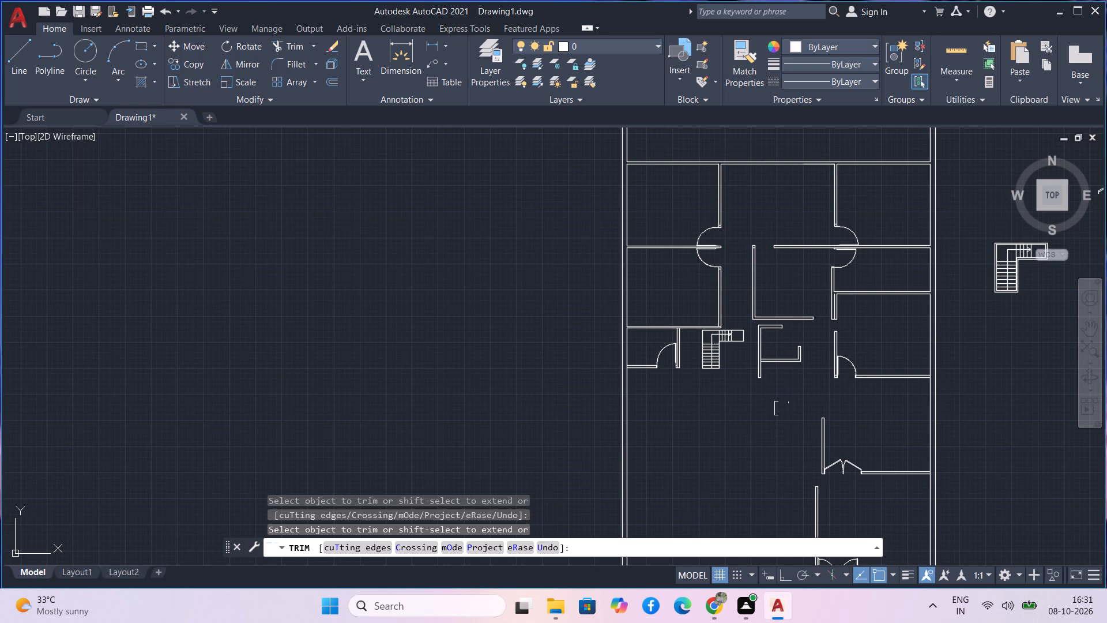
Measure the gap between the wall corner north of the staircase and the small room's west wall.
scroll(780, 407, up, 2)
middle_drag(774, 389, 769, 411)
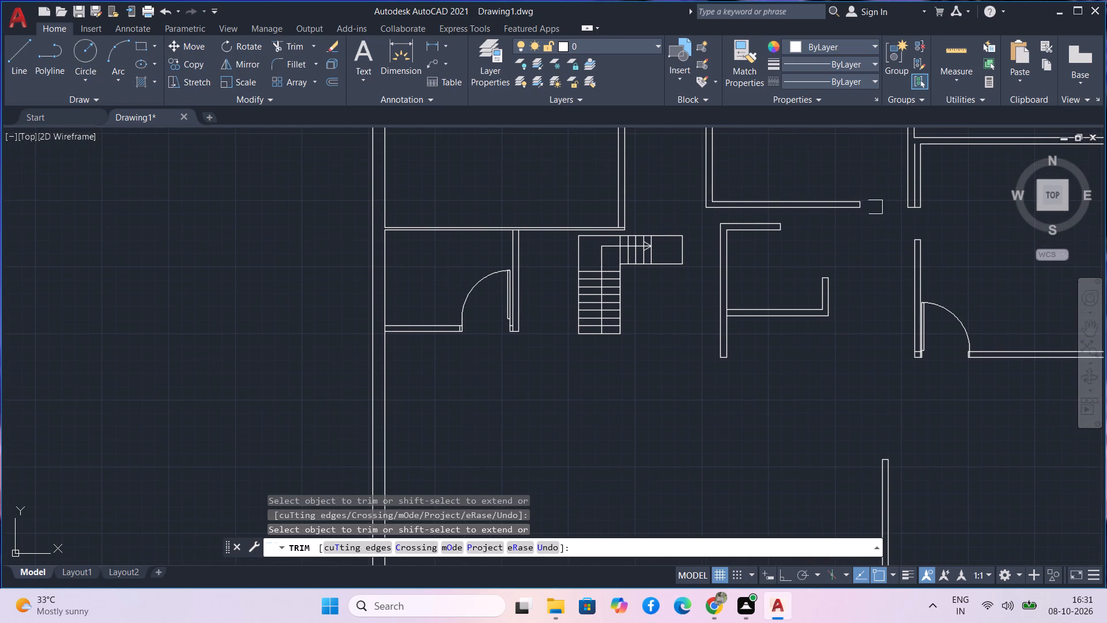
click(964, 50)
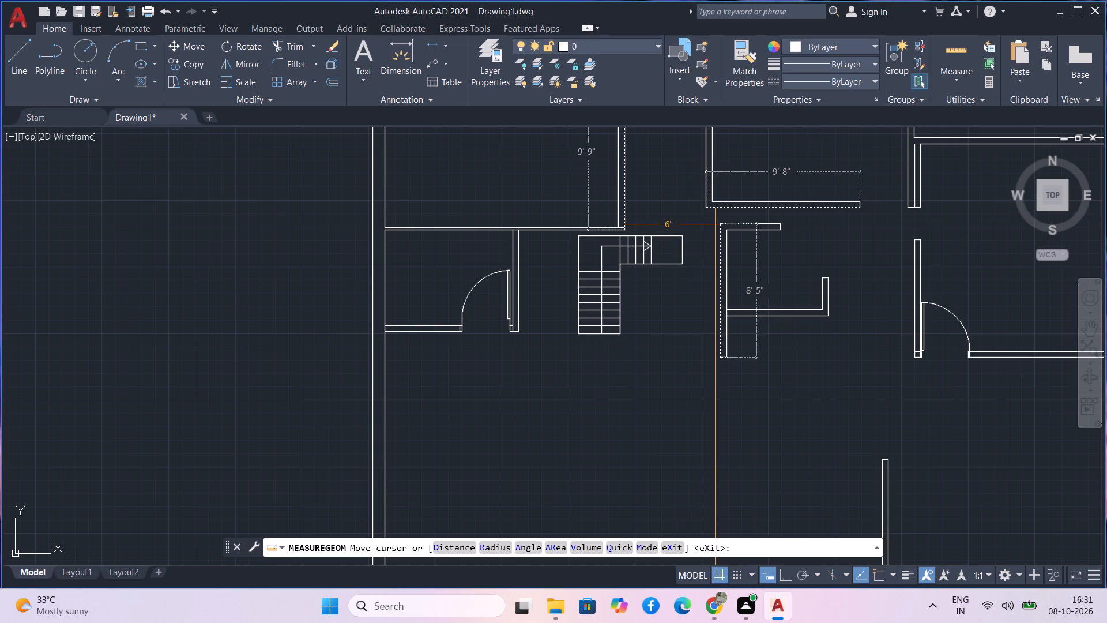
key(Escape)
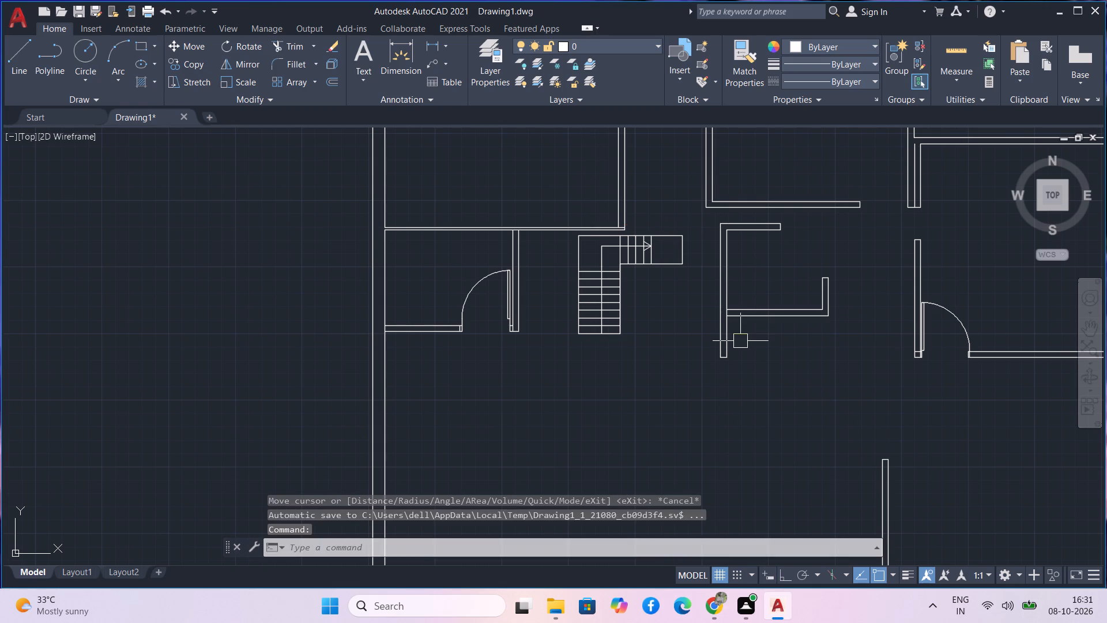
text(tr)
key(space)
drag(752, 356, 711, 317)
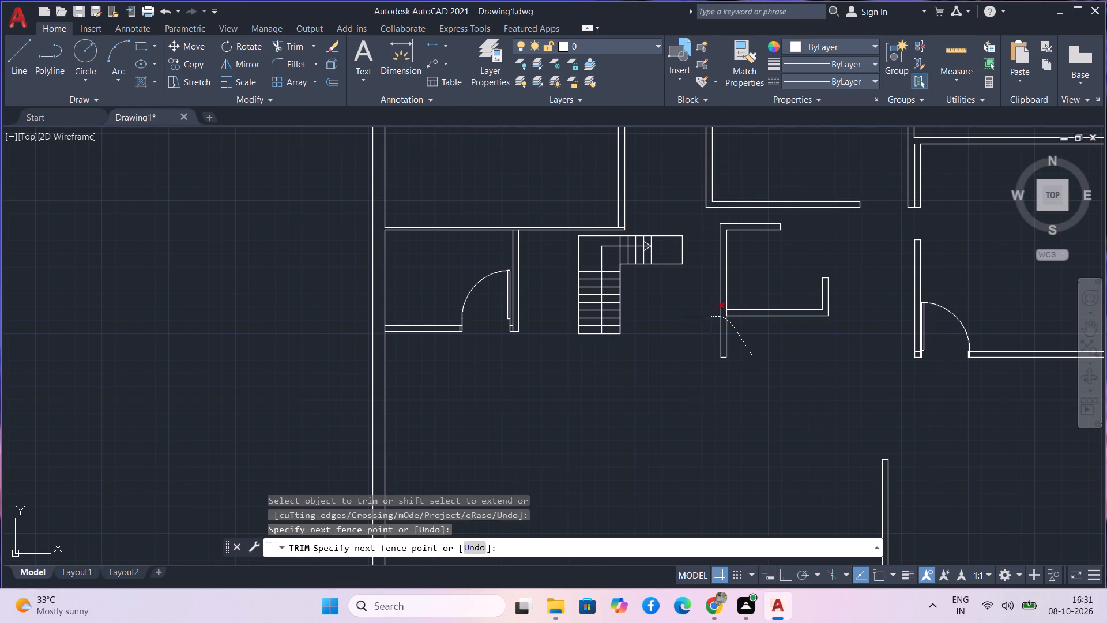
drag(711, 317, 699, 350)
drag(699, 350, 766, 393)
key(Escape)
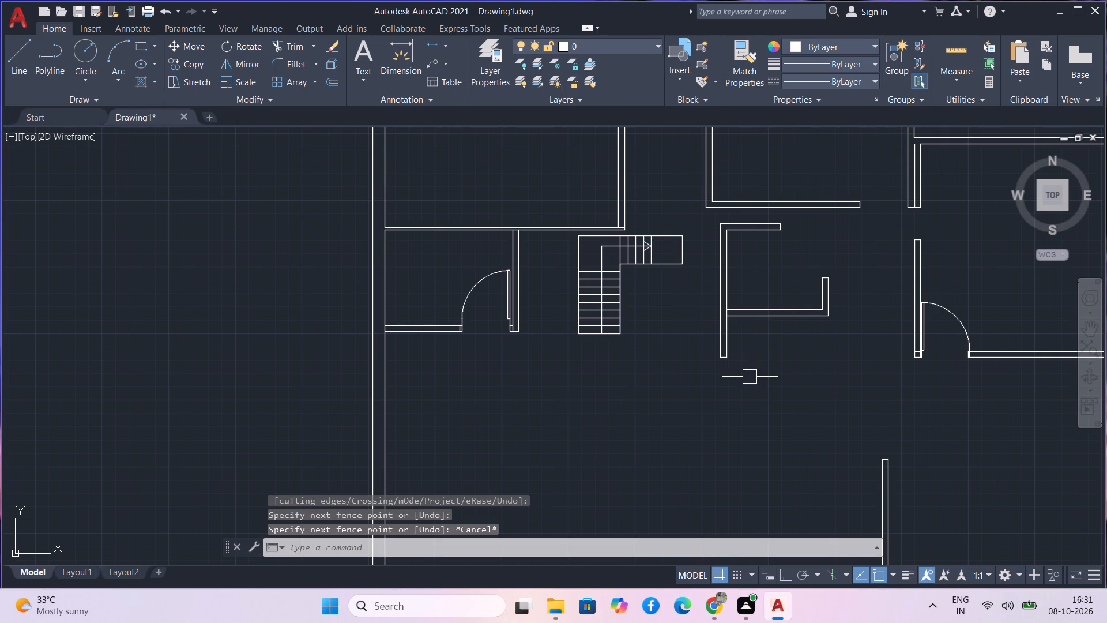
Extend both lines of the small room's south wall west to the outer line of its west wall.
text(tr)
key(space)
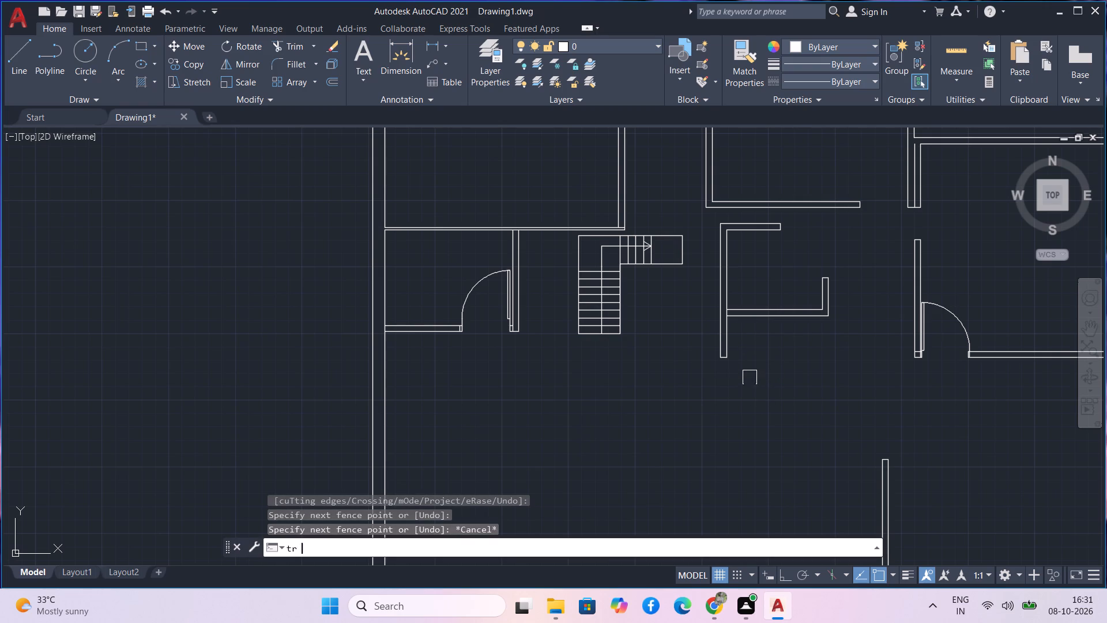
shift+click(748, 318)
shift+click(747, 303)
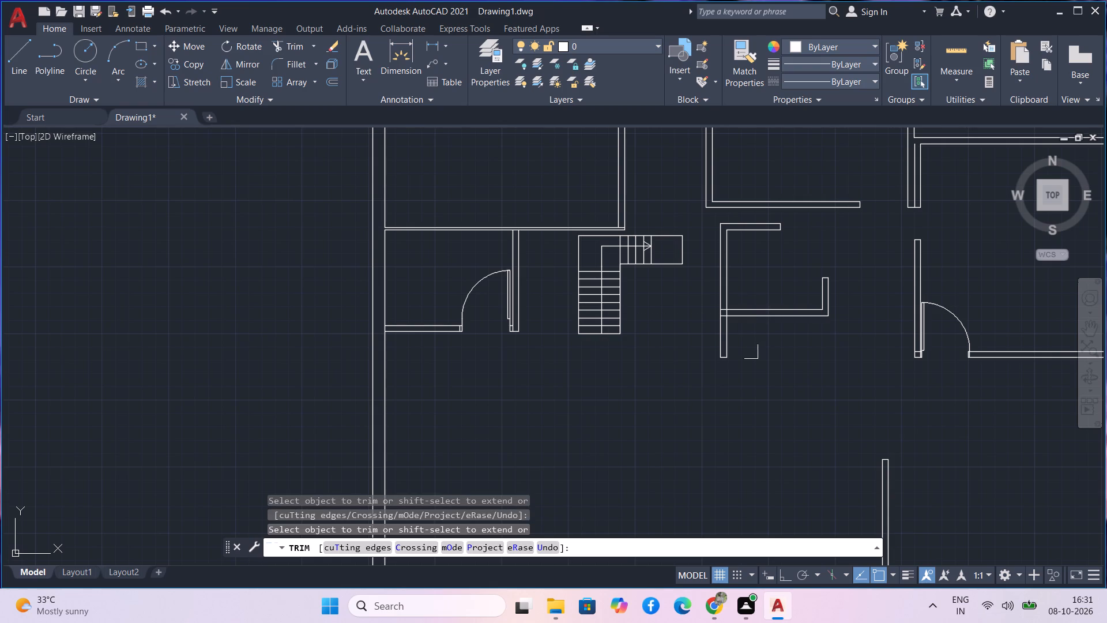
key(Escape)
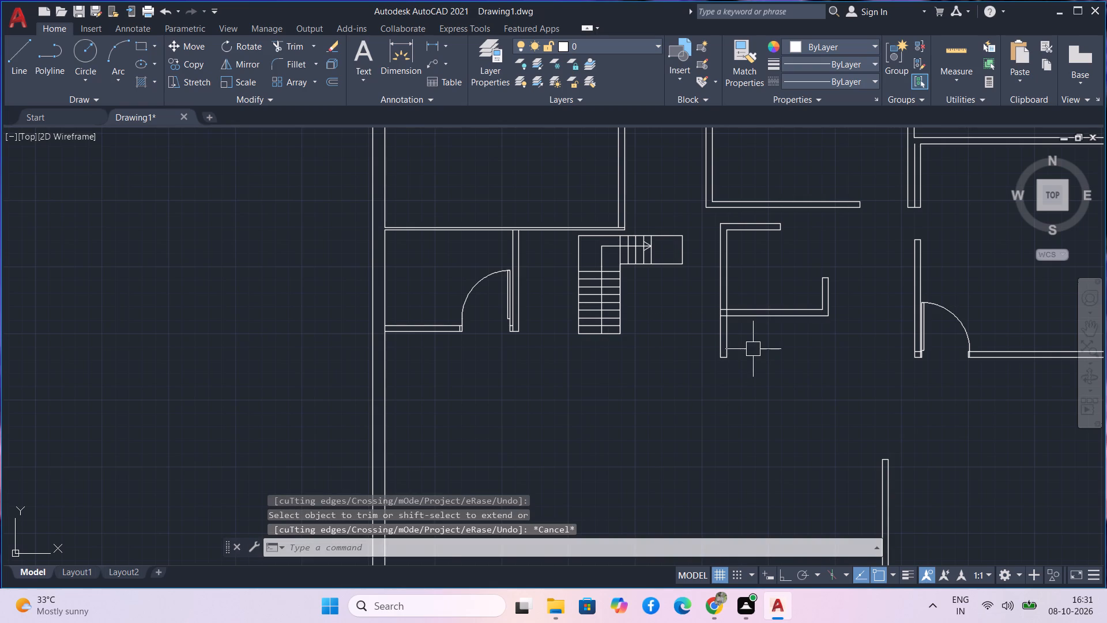
Trim off the stub of the small room's west wall that projects south of its south wall, including the end line.
text(tr)
key(space)
drag(753, 347, 714, 343)
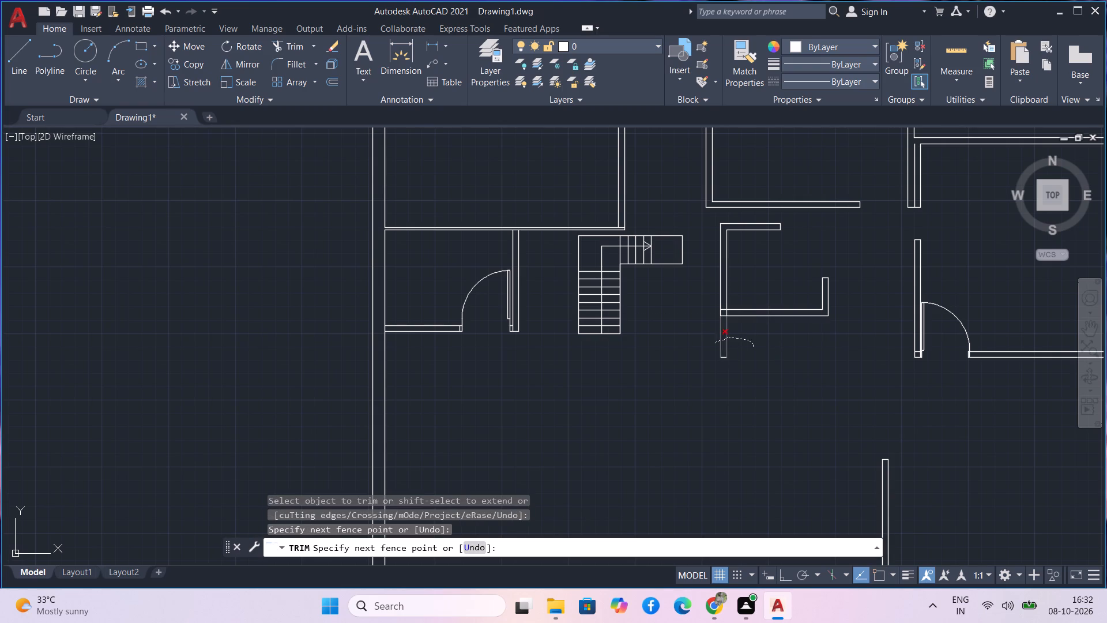
drag(714, 343, 707, 349)
click(720, 362)
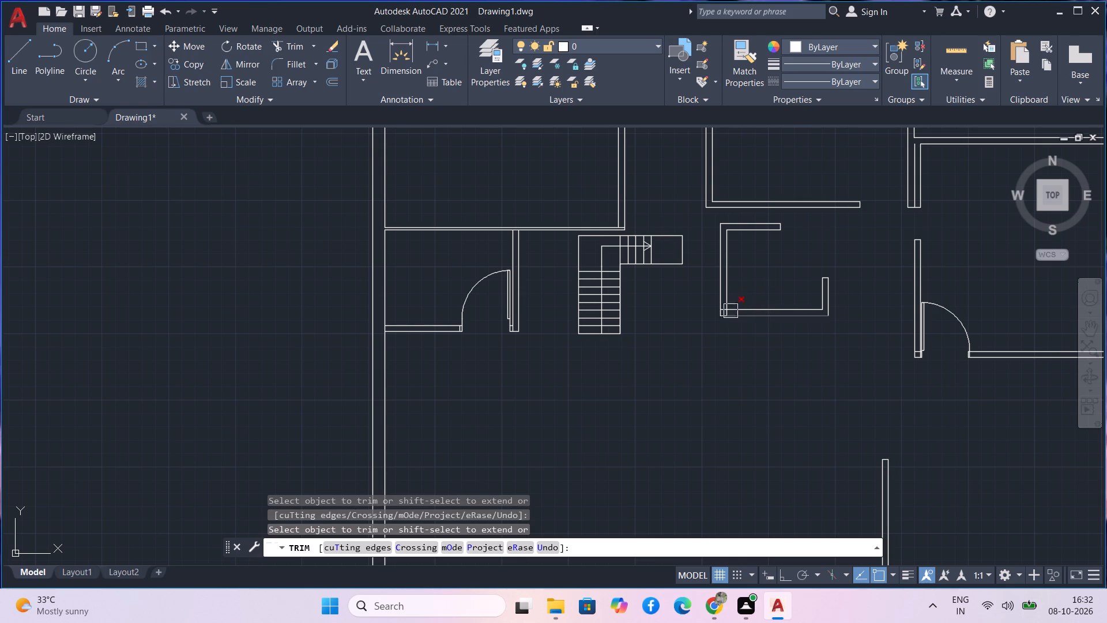
Trim the overlapping inner line pieces at the small room's southwest wall corner to leave a clean double-line corner.
scroll(724, 306, up, 5)
drag(726, 302, 755, 379)
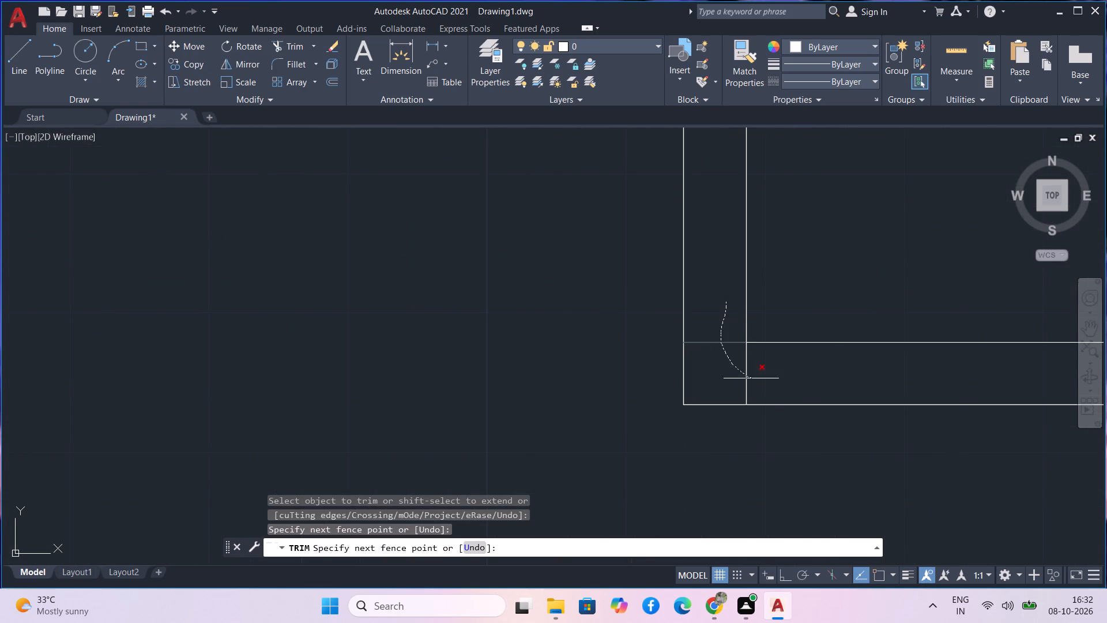
drag(755, 379, 785, 381)
scroll(784, 381, down, 4)
scroll(807, 429, down, 1)
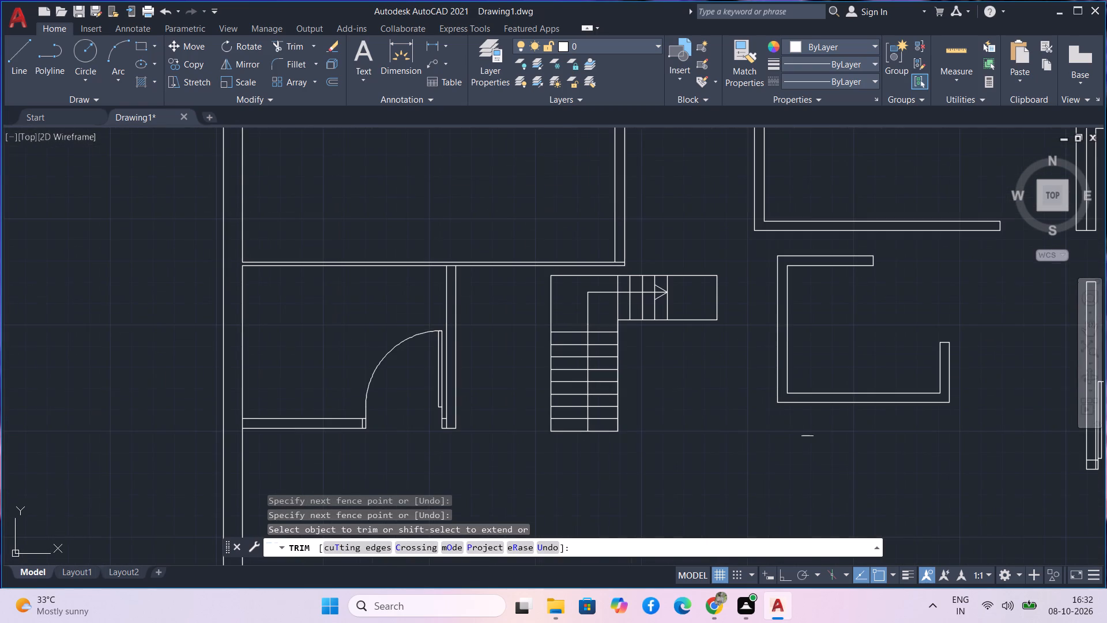
middle_drag(808, 429, 745, 414)
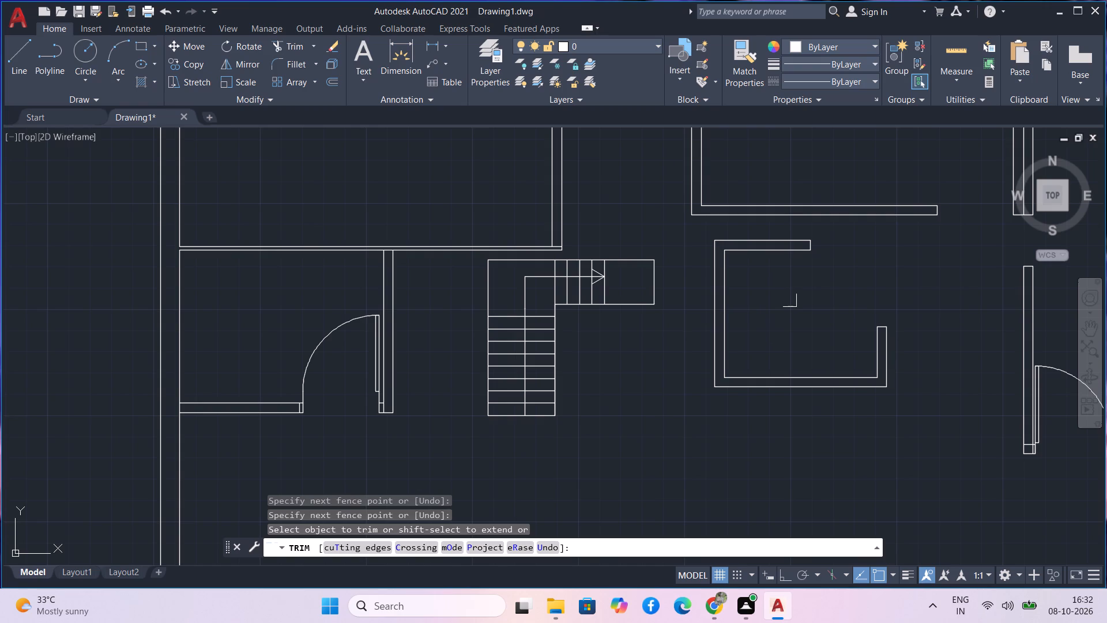
key(o)
key(Escape)
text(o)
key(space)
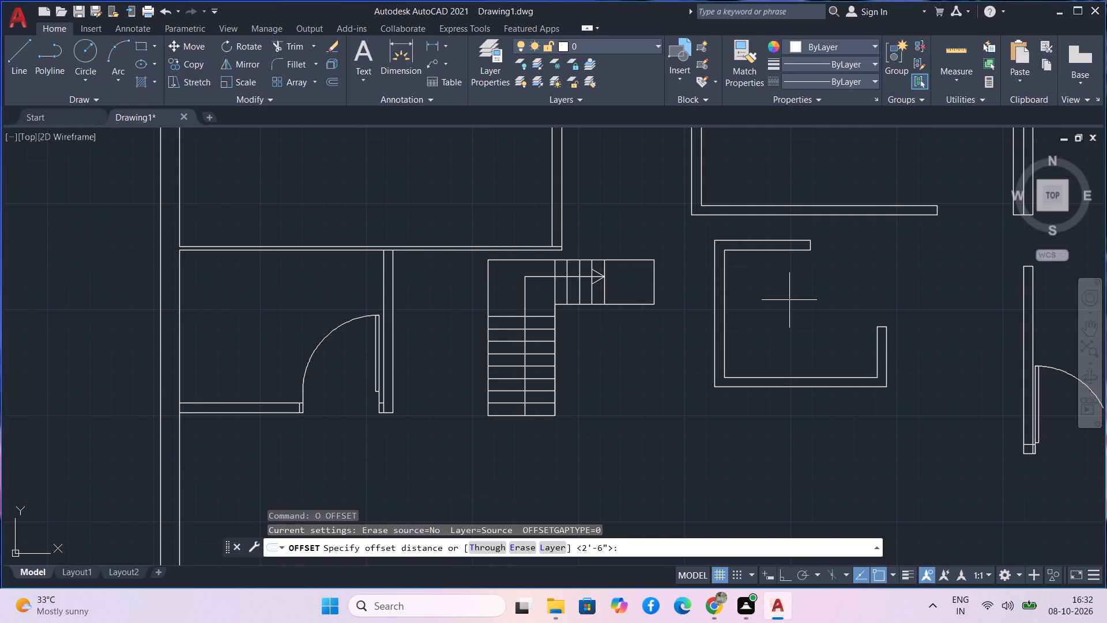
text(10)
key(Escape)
Offset the inner line of the small room's north wall 2' south into the room.
text(o)
key(space)
text(2')
key(Return)
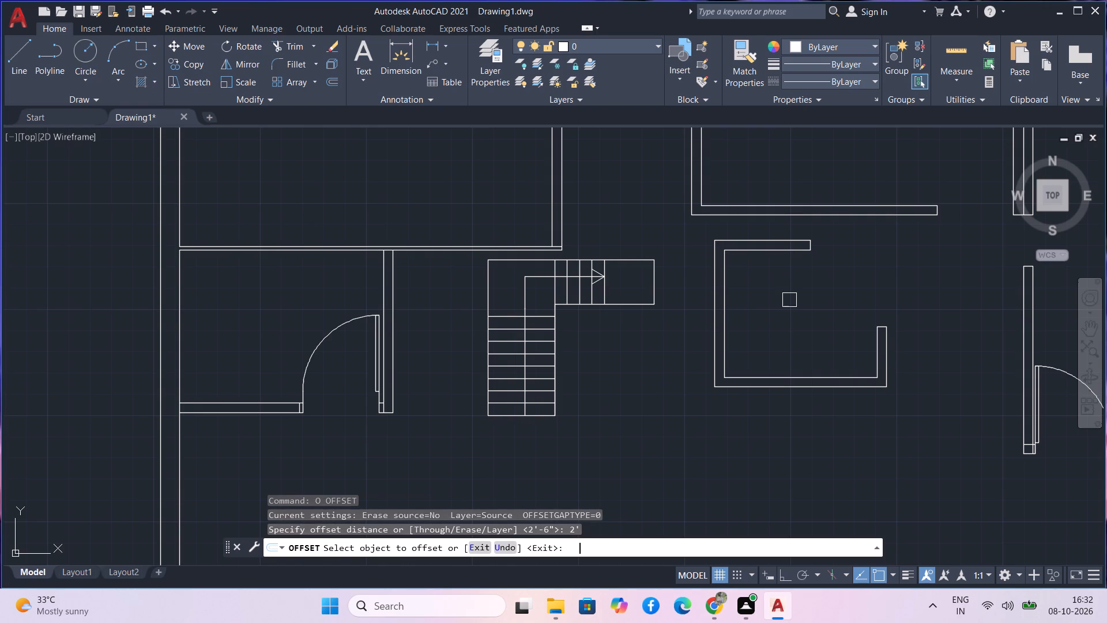
click(789, 256)
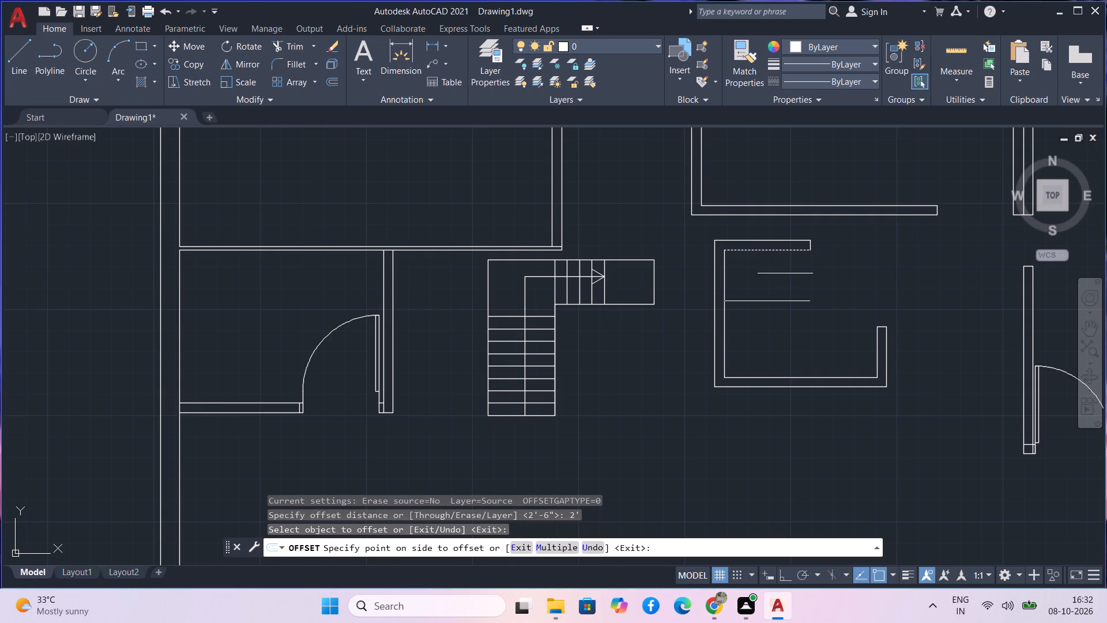
click(785, 273)
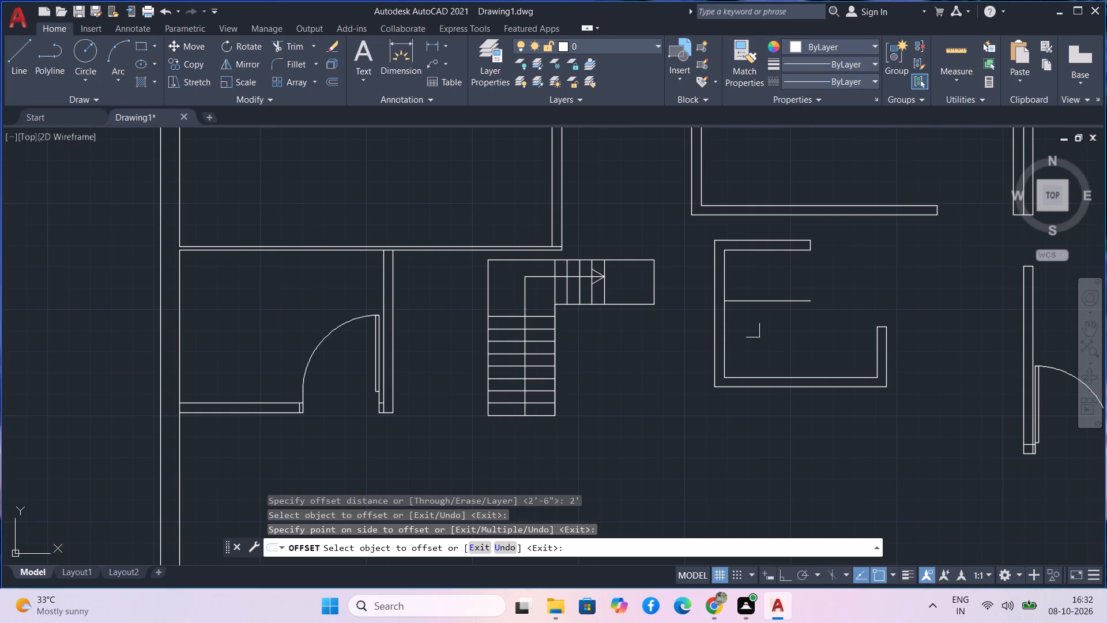
key(Escape)
Offset the inner line of the small room's west wall 4' east into the room.
text(o)
key(space)
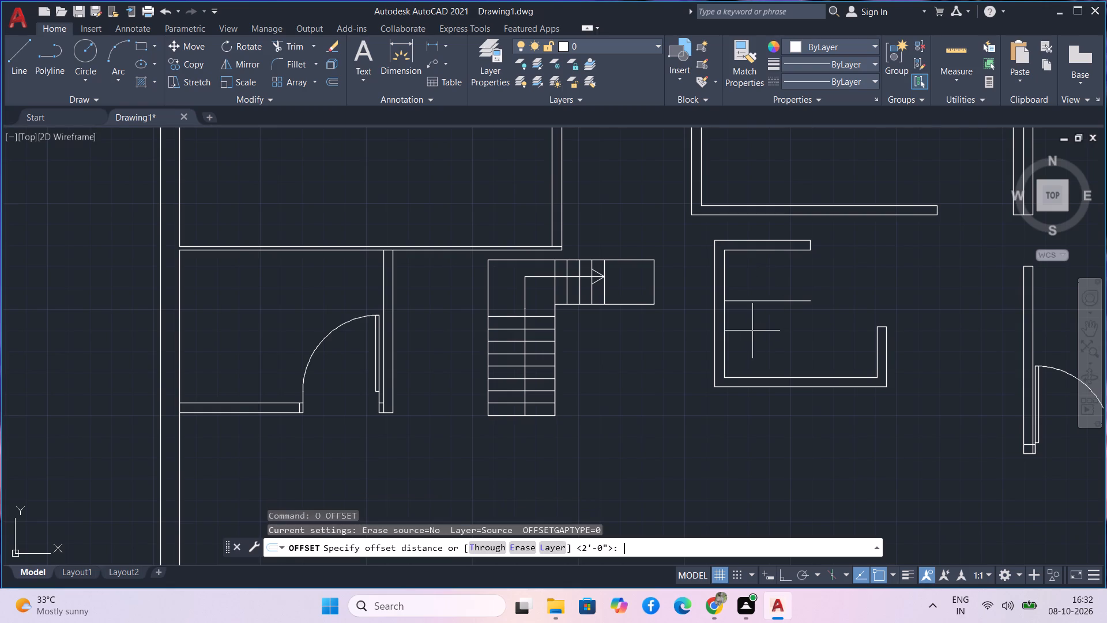
key(4)
key(apostrophe)
key(Return)
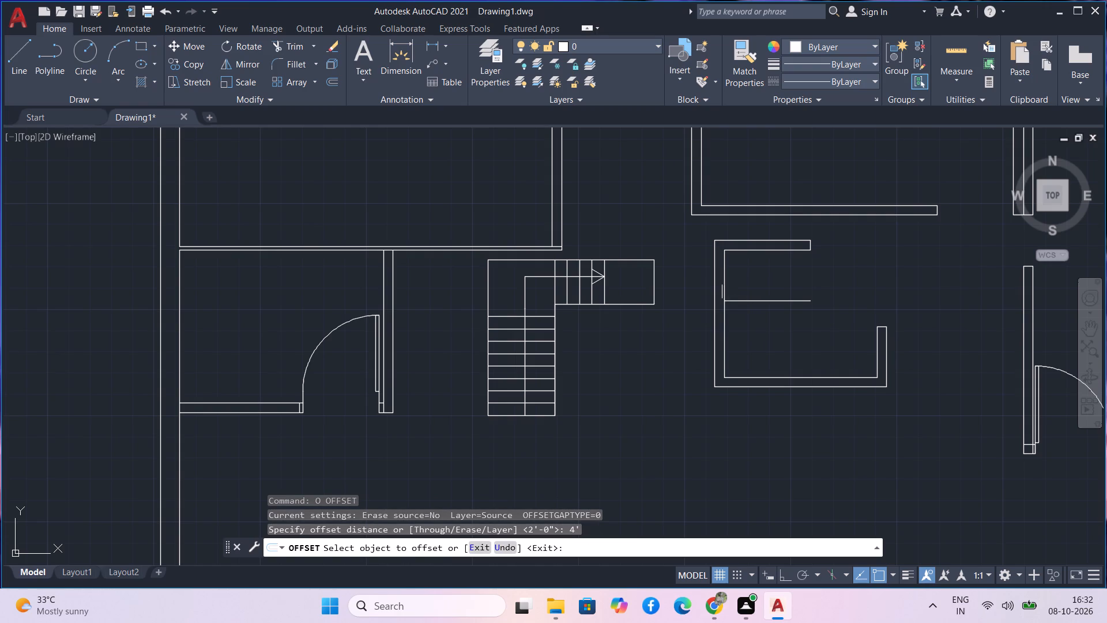
click(727, 287)
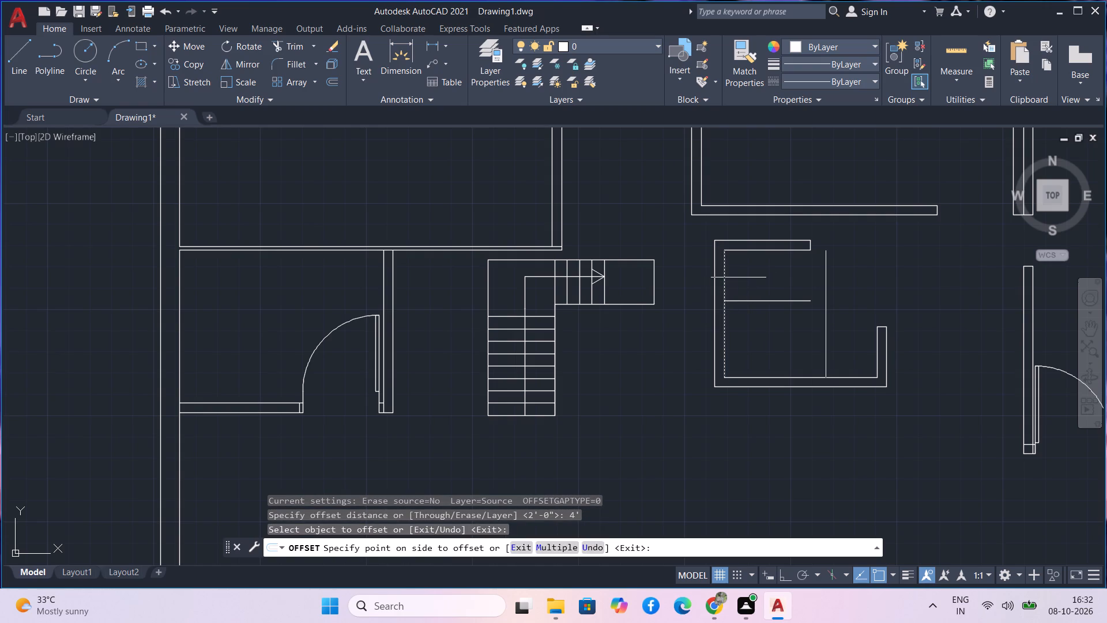
click(784, 269)
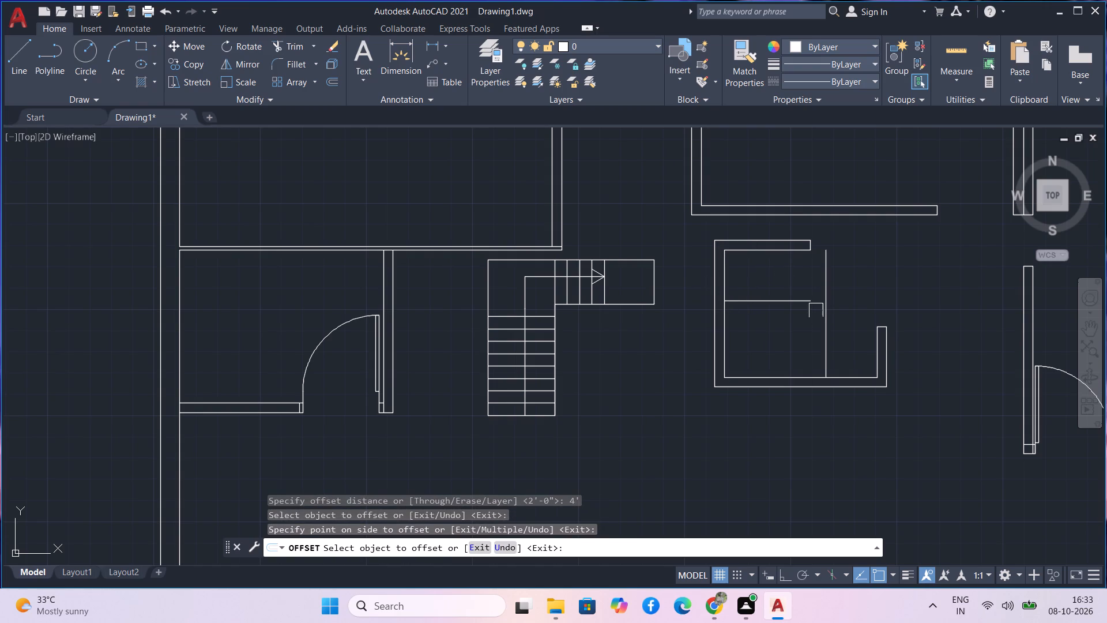
text(m)
key(space)
key(Escape)
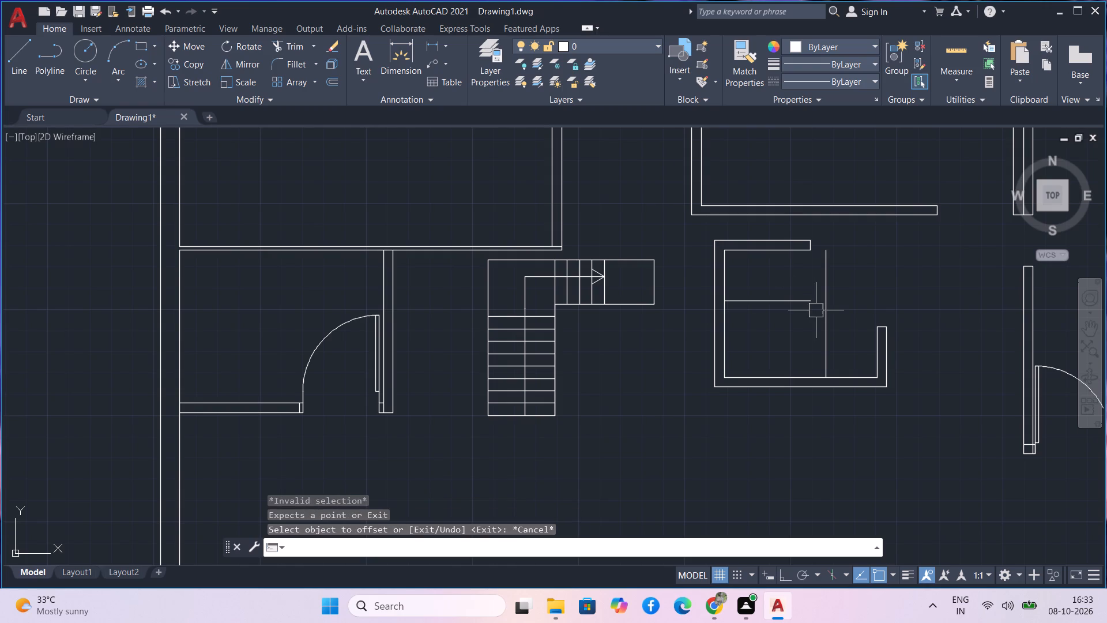
Move the new vertical line west onto the east end of the horizontal line inside the small room.
text(m)
key(space)
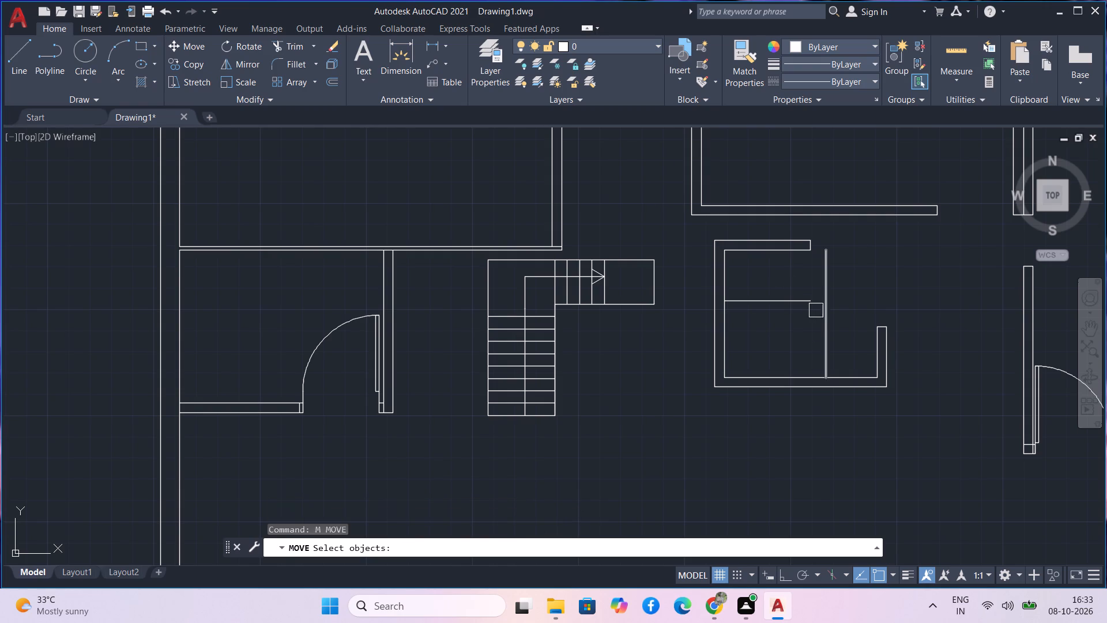
click(827, 326)
key(space)
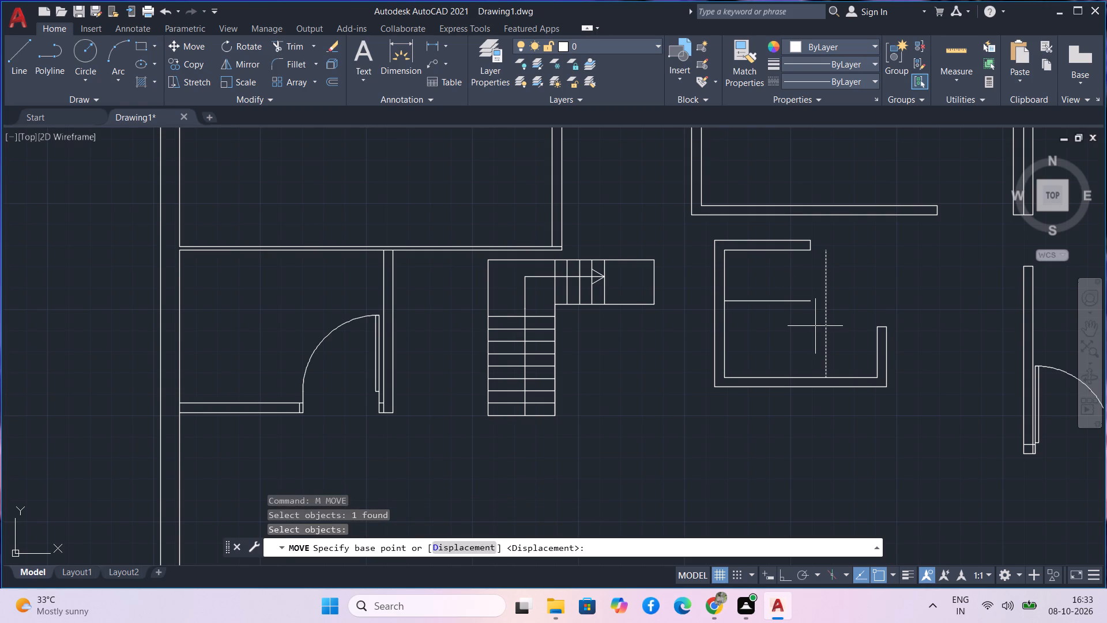
click(824, 316)
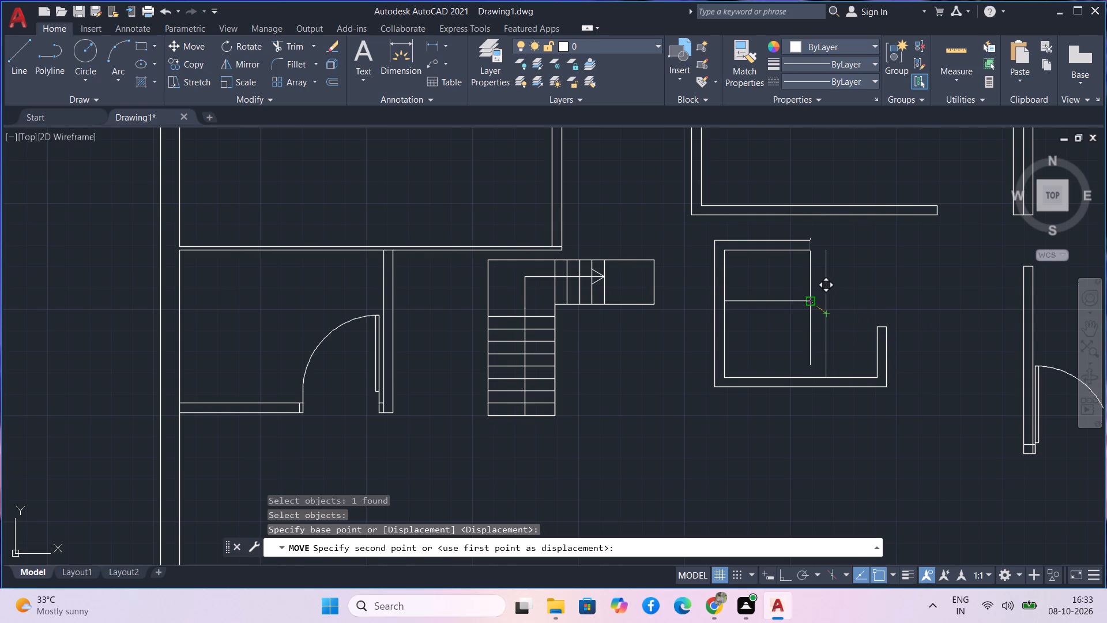
click(809, 307)
key(Escape)
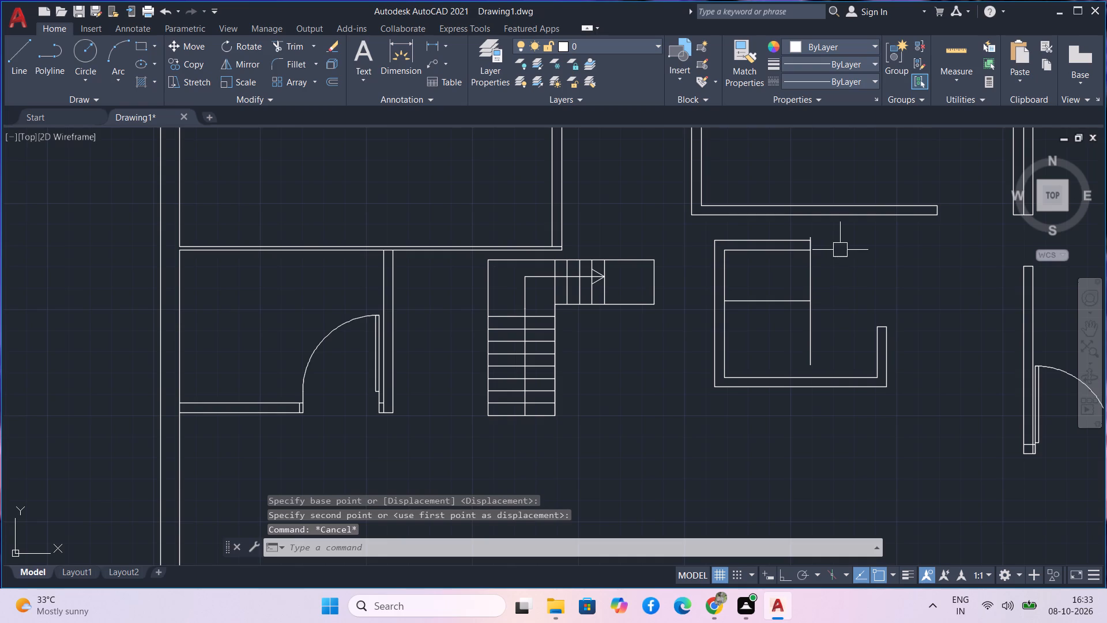
Trim the vertical line's ends projecting north of the small room's north wall and south of the new horizontal line.
middle_drag(840, 250, 820, 324)
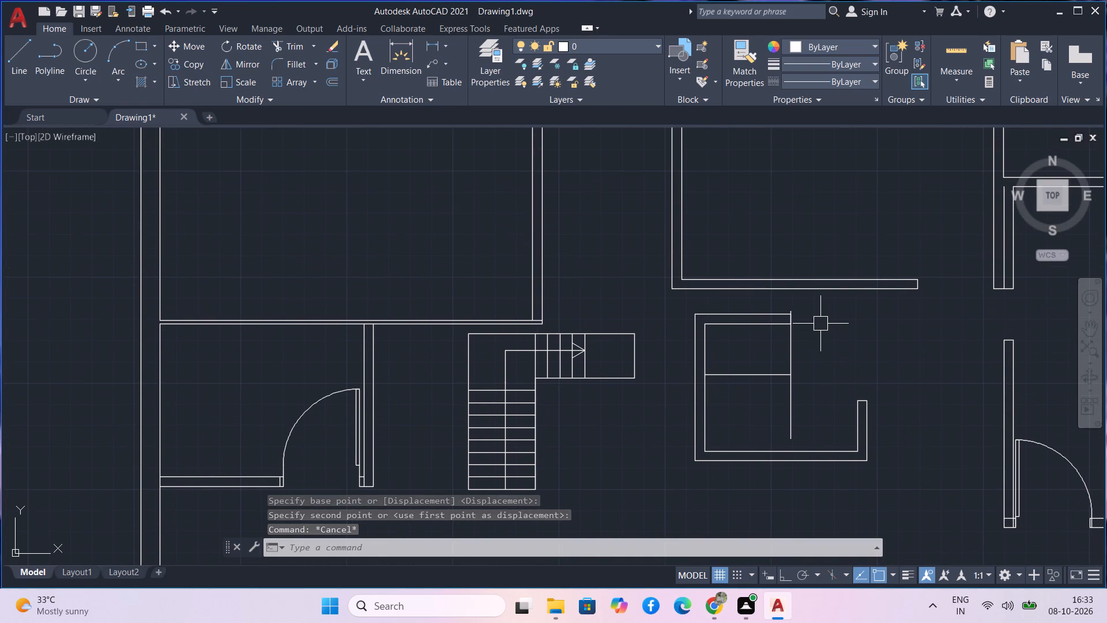
text(tr)
key(space)
scroll(801, 323, up, 2)
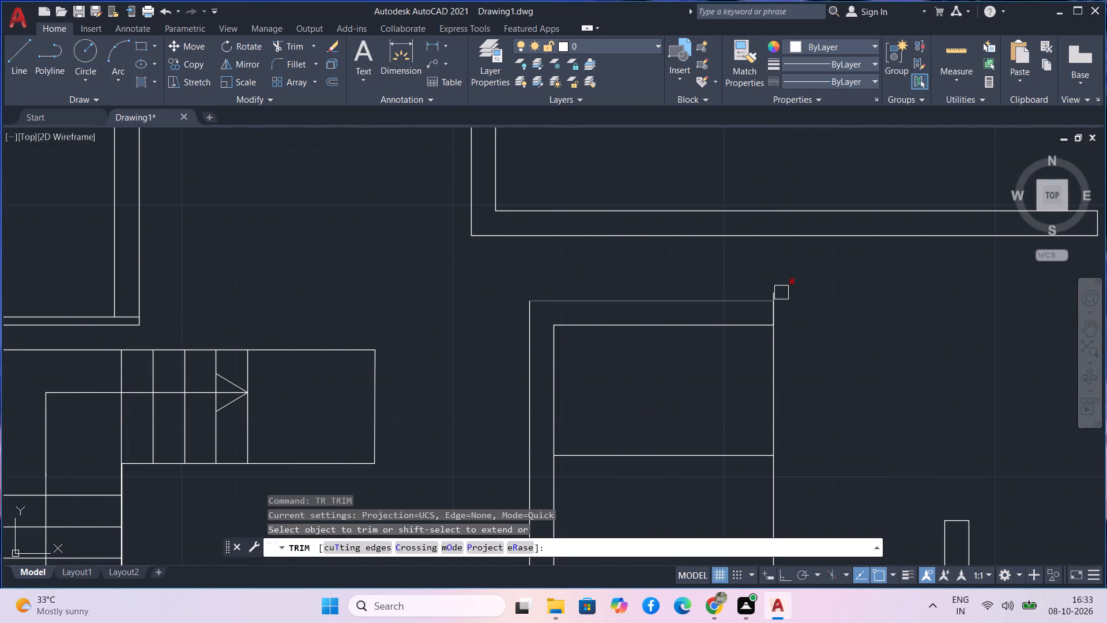
scroll(781, 288, up, 6)
click(731, 351)
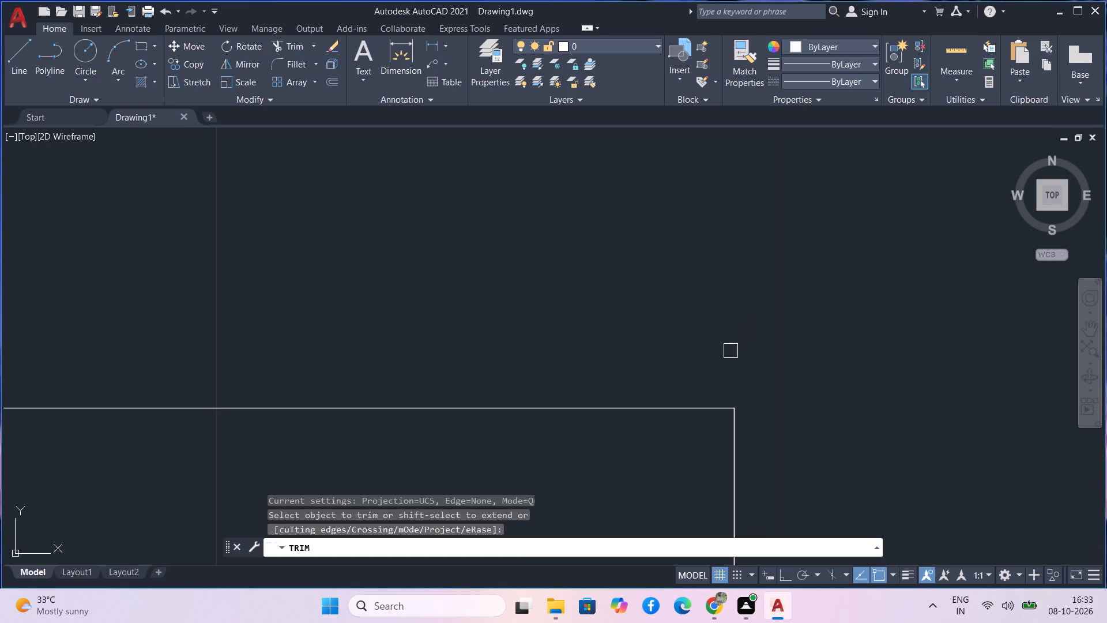
scroll(737, 343, down, 4)
middle_drag(769, 425, 695, 239)
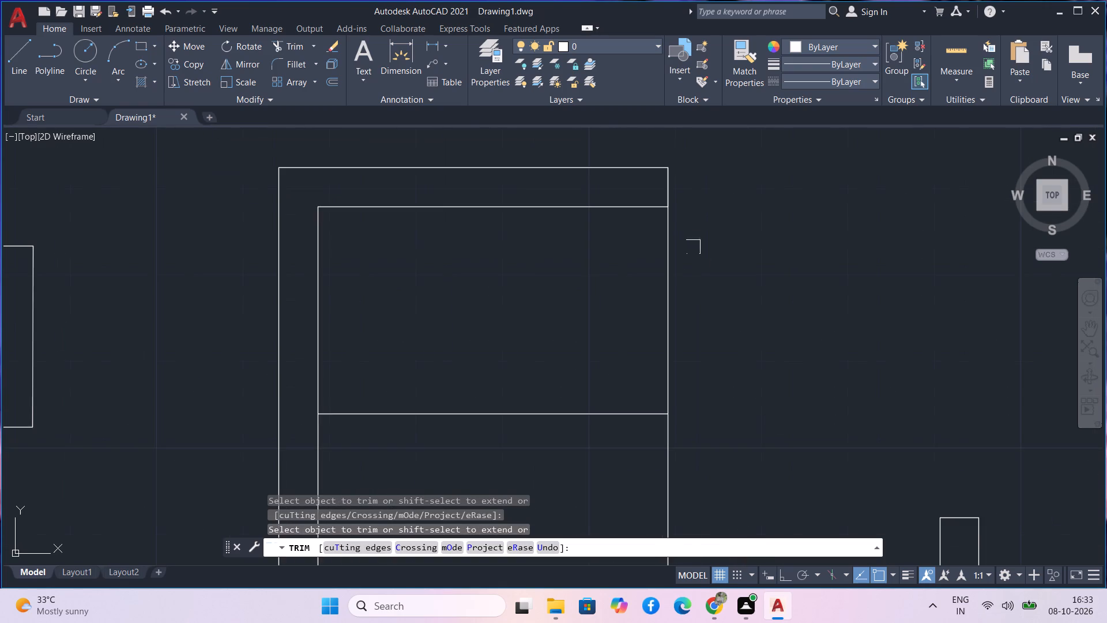
scroll(702, 368, down, 1)
scroll(720, 444, down, 1)
drag(722, 437, 652, 452)
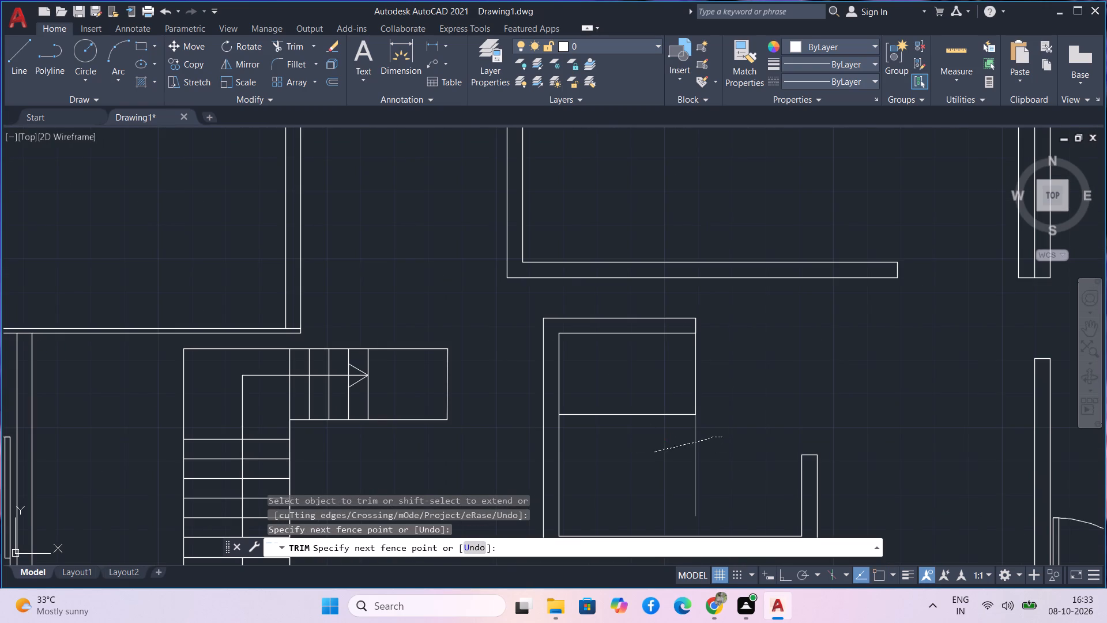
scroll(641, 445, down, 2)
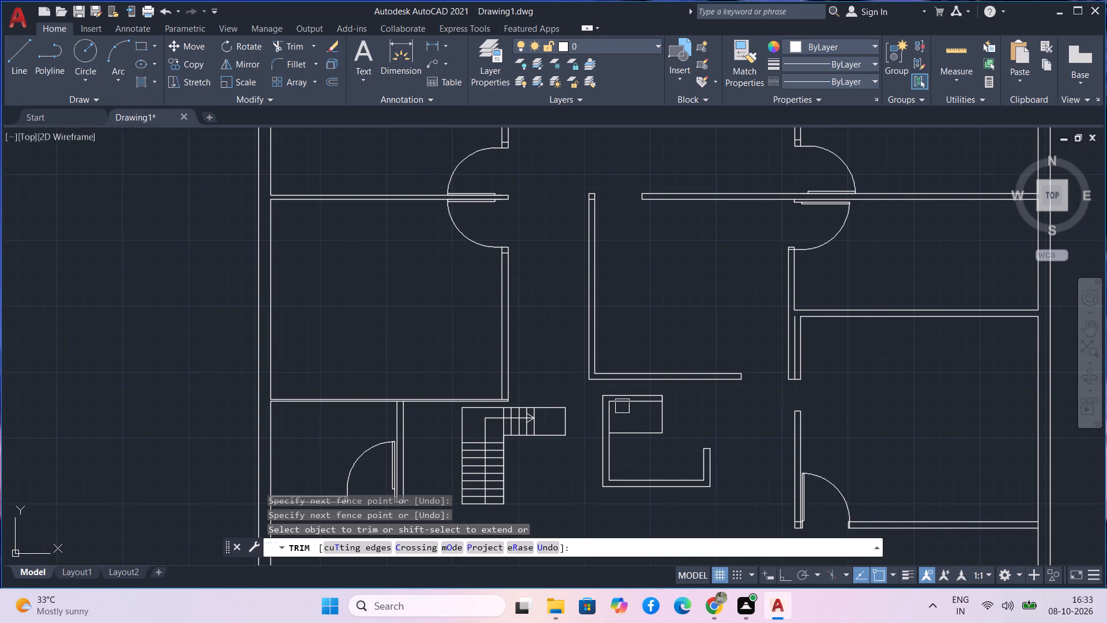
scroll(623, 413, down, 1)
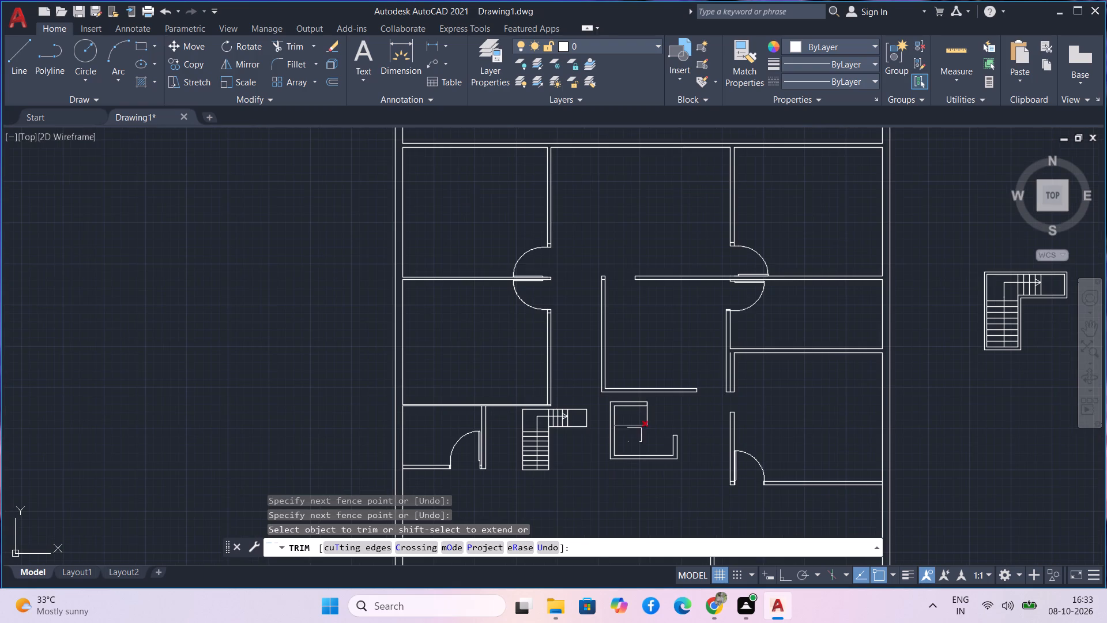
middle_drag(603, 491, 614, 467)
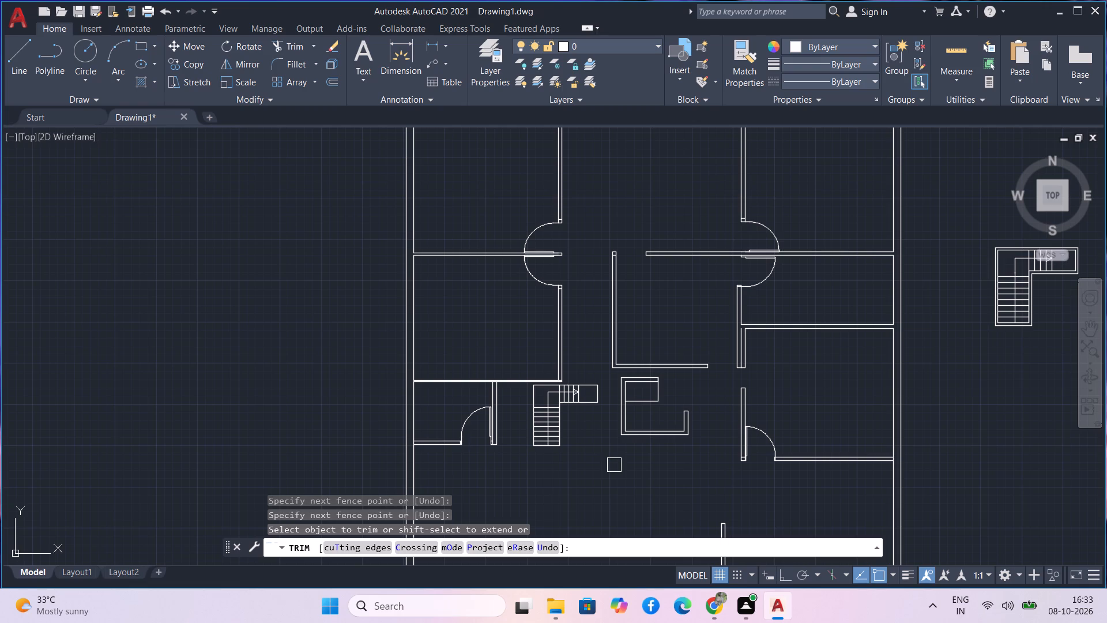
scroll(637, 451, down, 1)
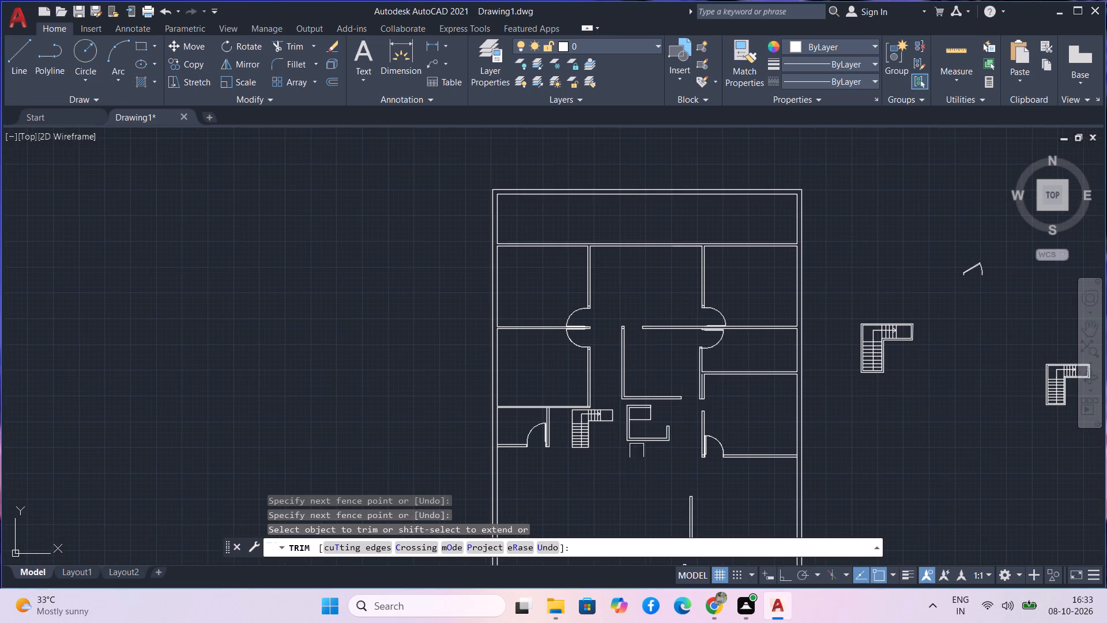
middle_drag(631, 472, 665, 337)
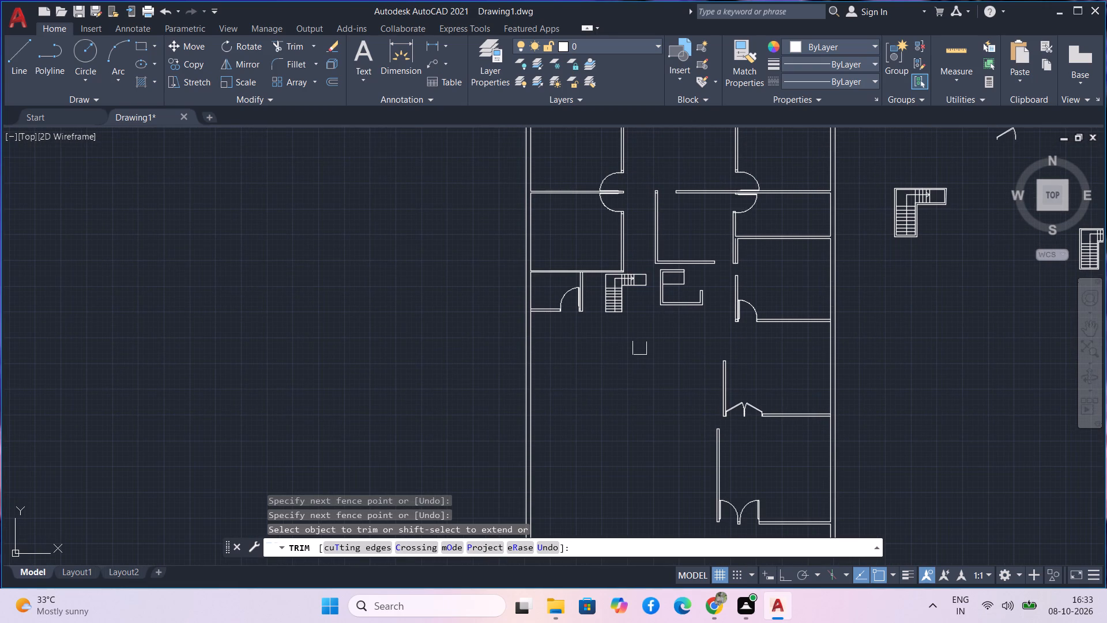
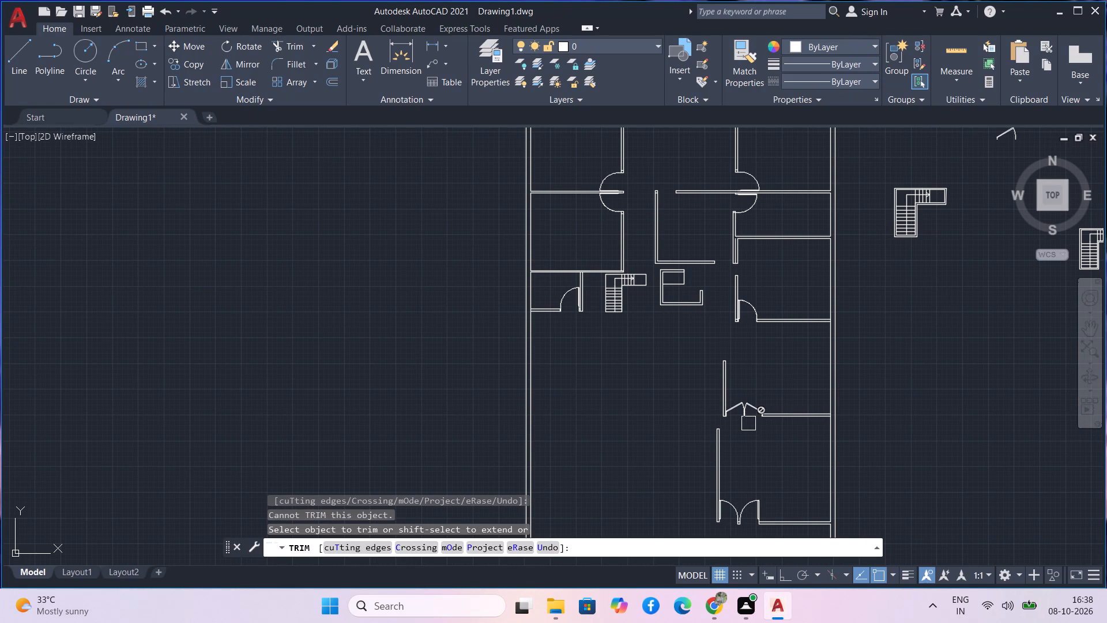
Offset the south line of the wall spanning the small door room and staircase area 8' south.
key(Escape)
text(o)
key(space)
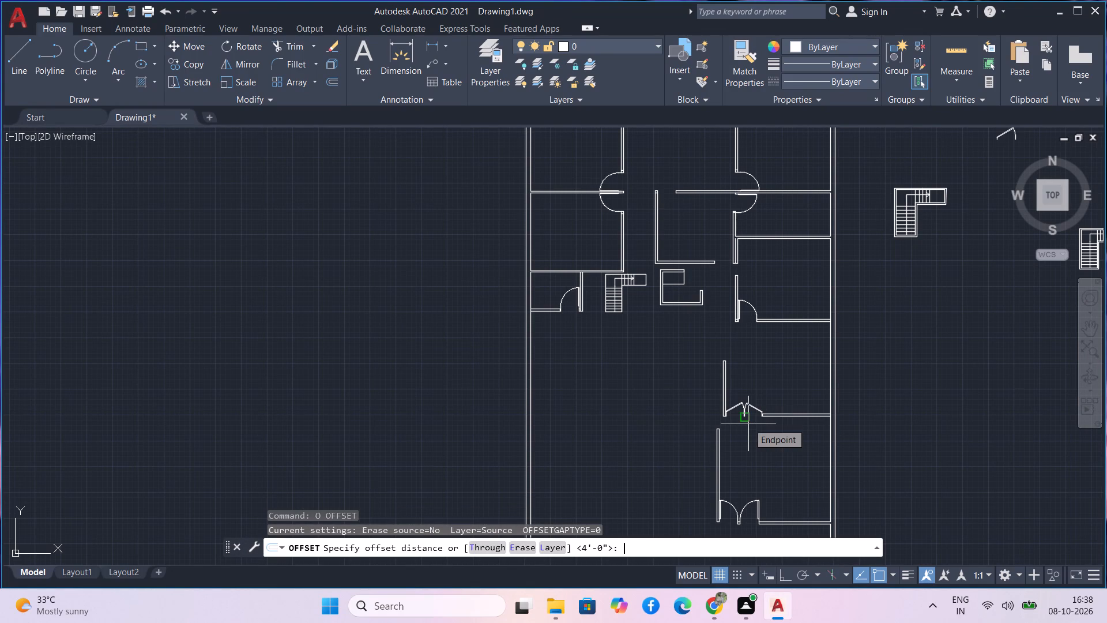
key(8)
key(apostrophe)
key(Return)
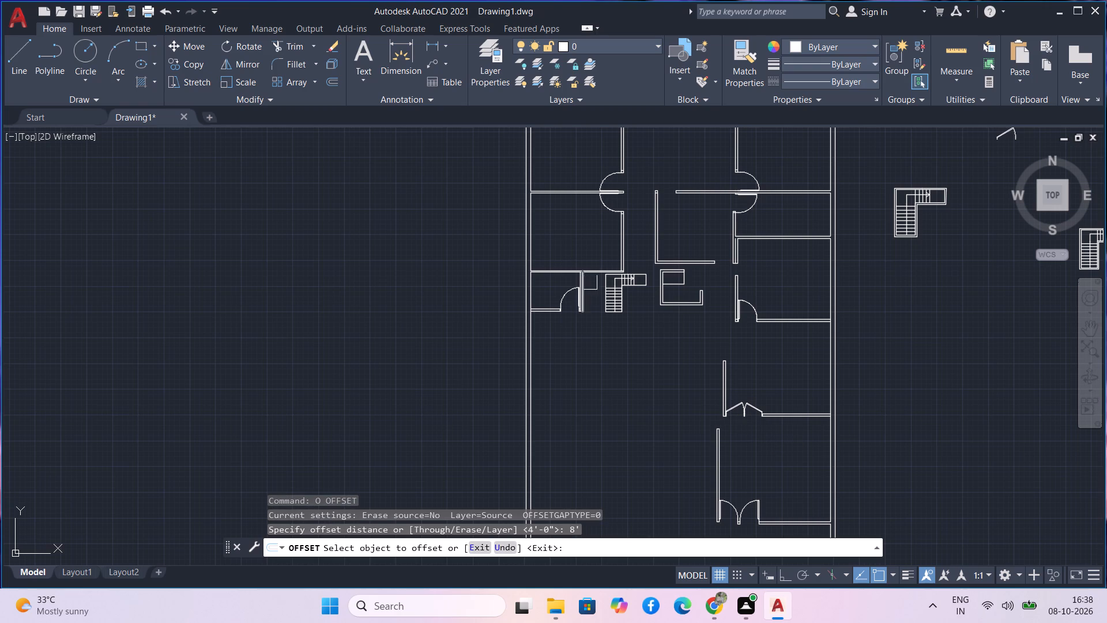
scroll(594, 280, up, 3)
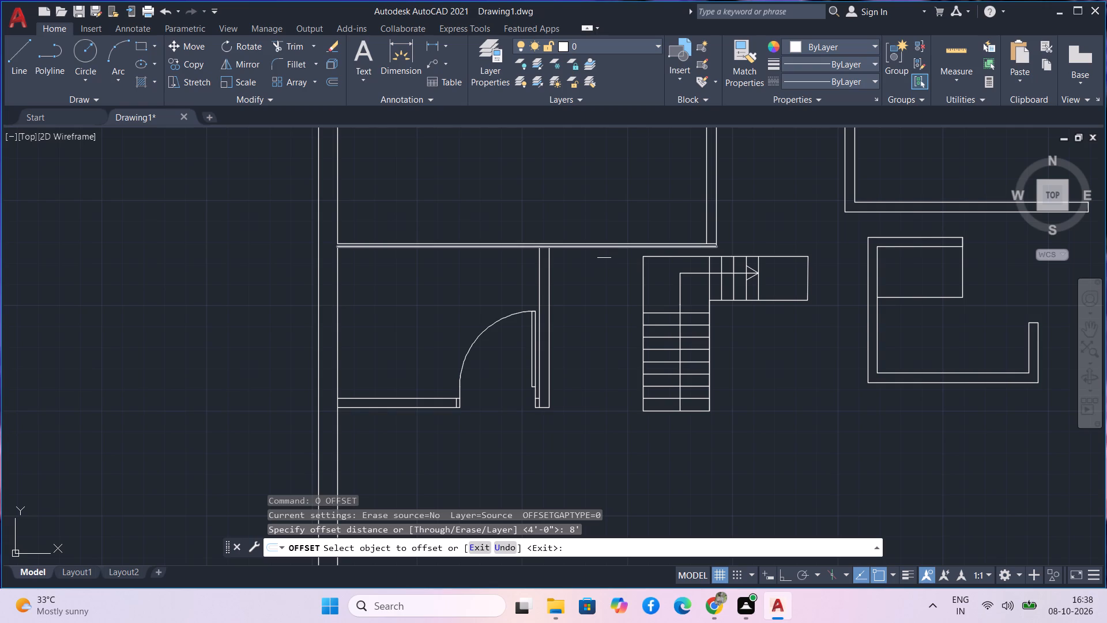
scroll(604, 258, up, 4)
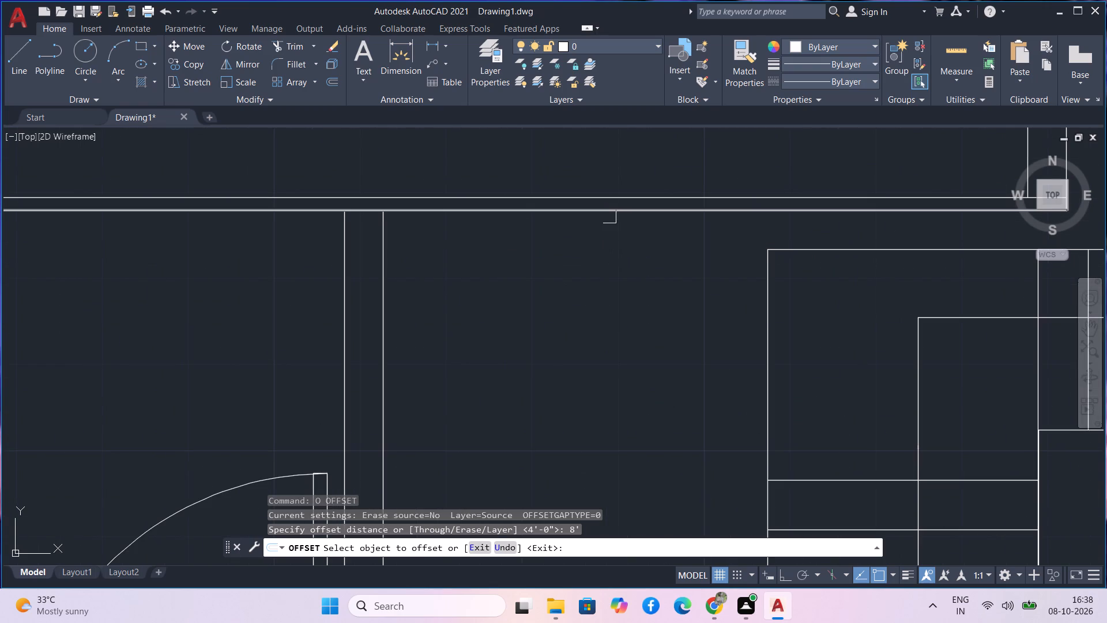
click(609, 216)
scroll(611, 297, down, 3)
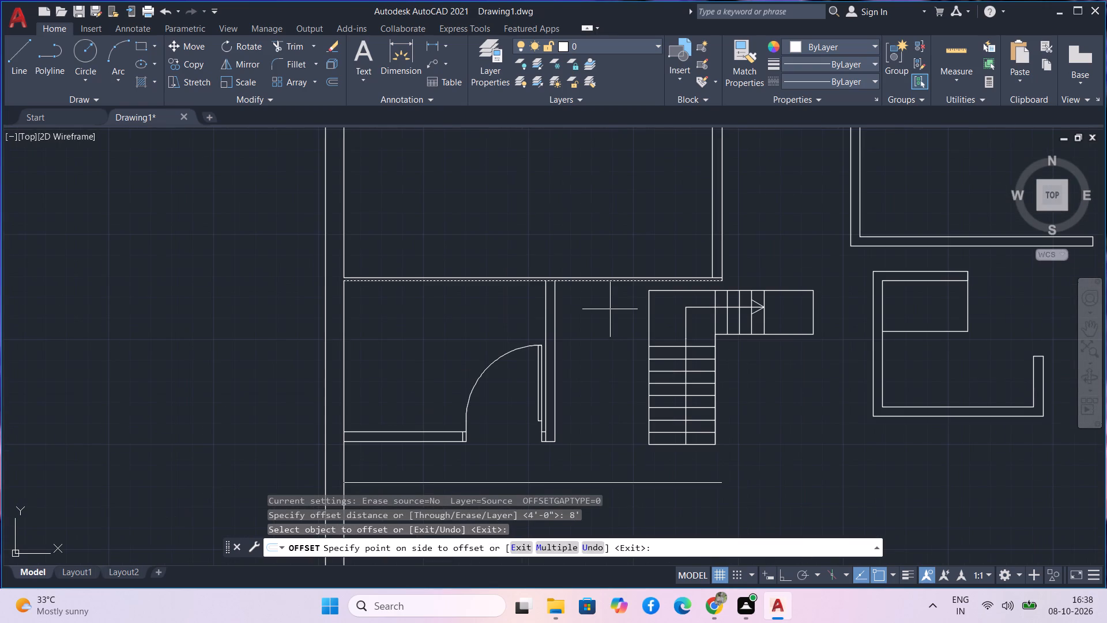
click(610, 309)
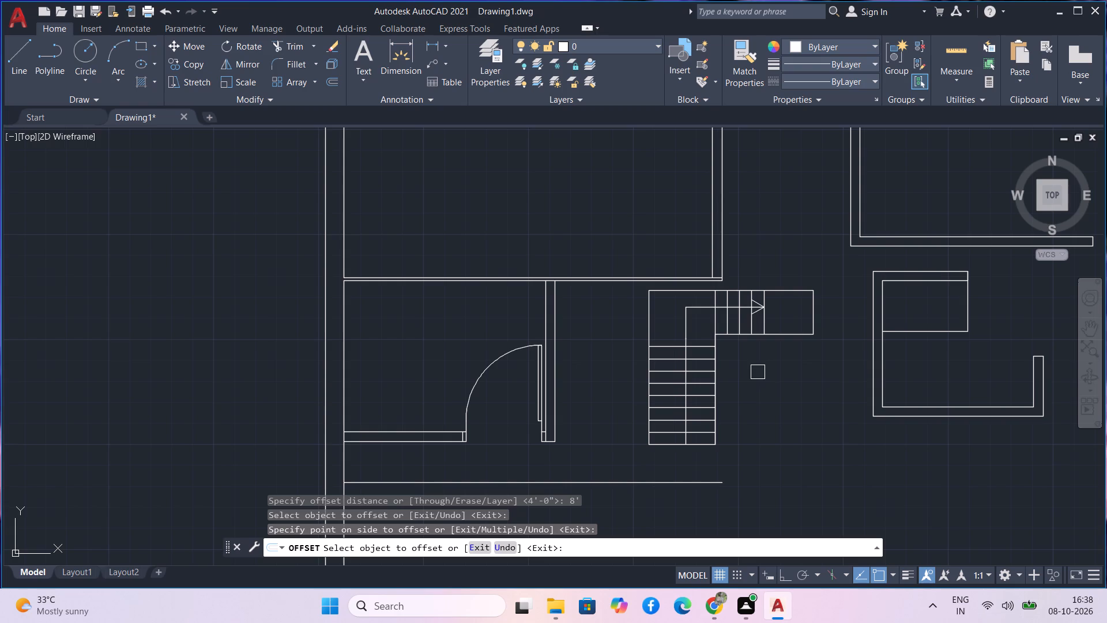
middle_drag(567, 377, 560, 308)
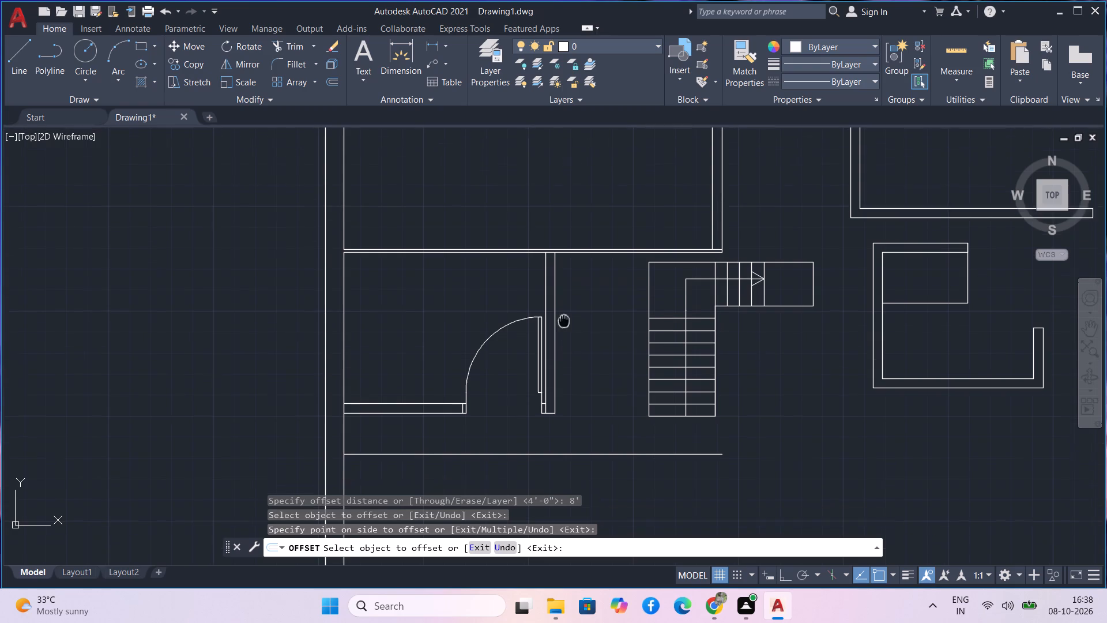
middle_drag(560, 308, 557, 288)
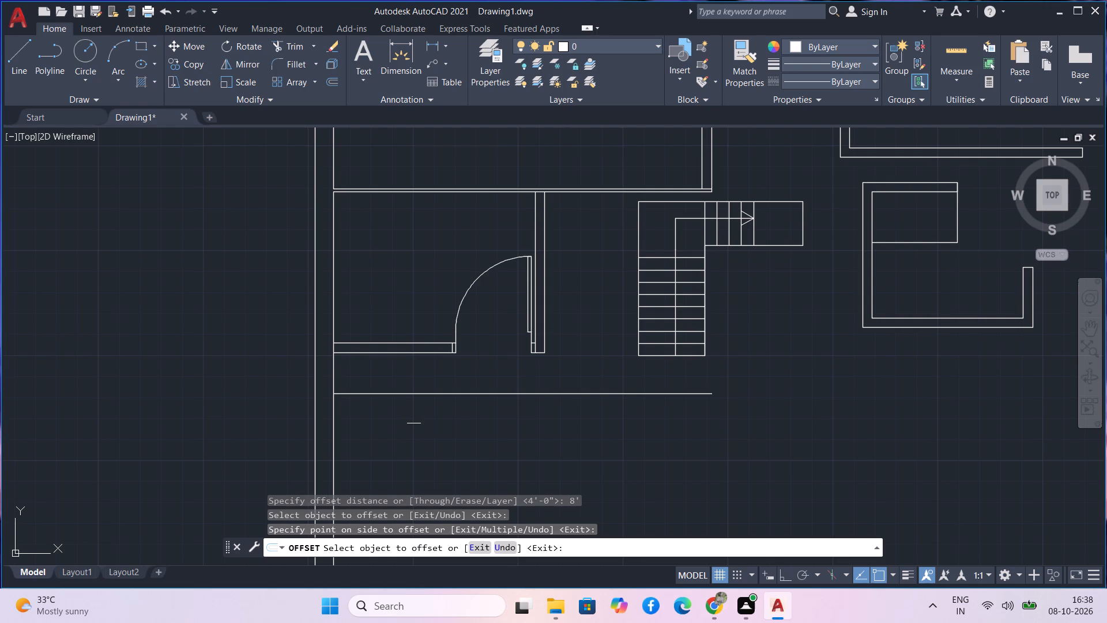
key(Escape)
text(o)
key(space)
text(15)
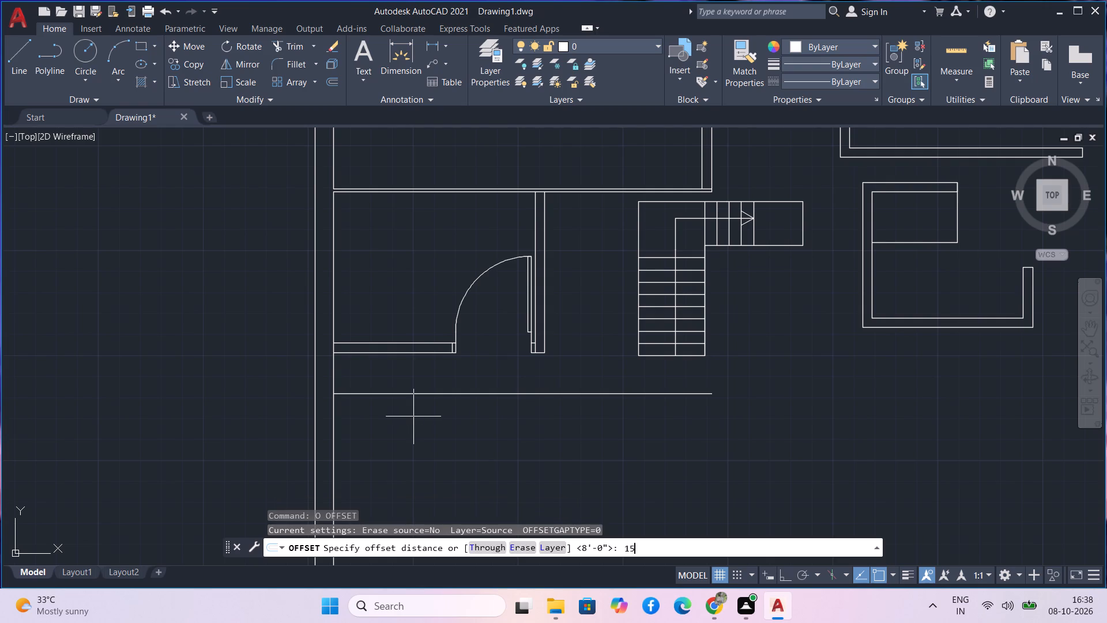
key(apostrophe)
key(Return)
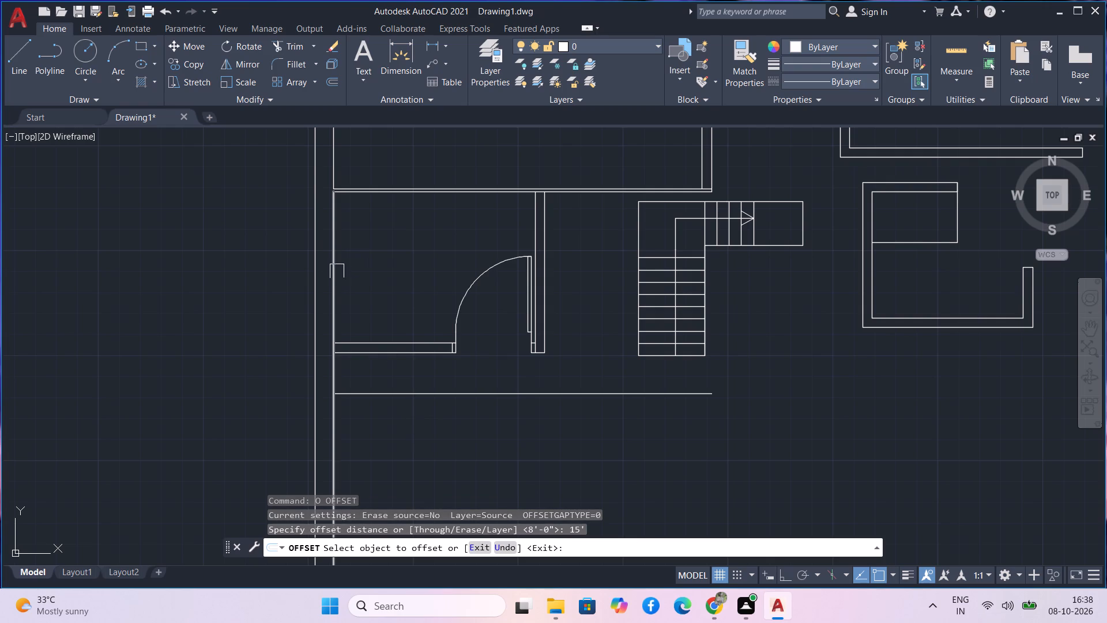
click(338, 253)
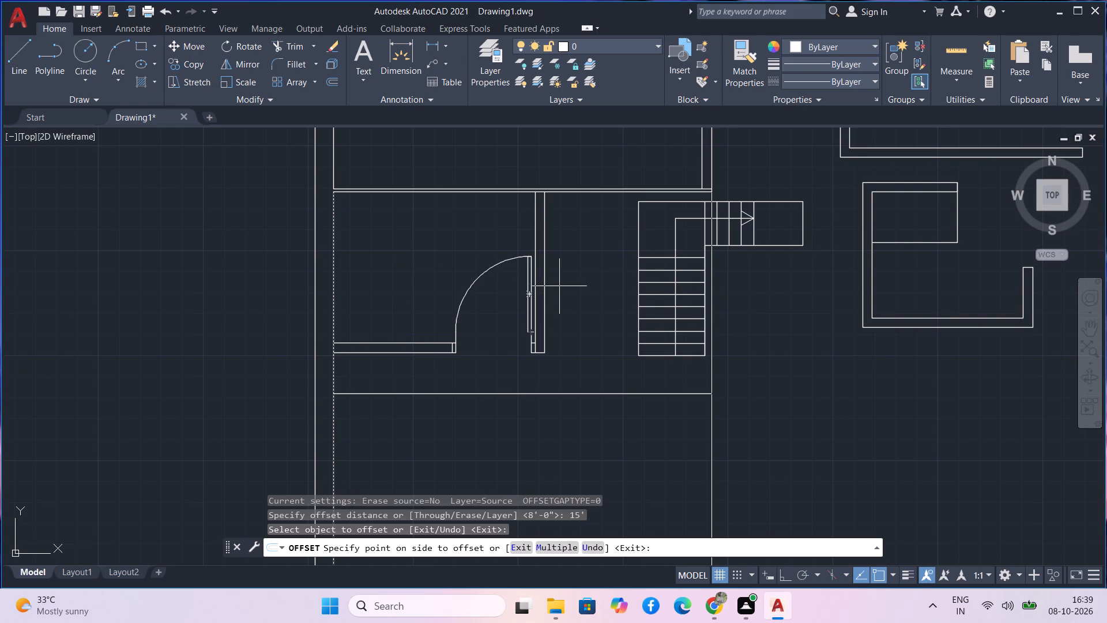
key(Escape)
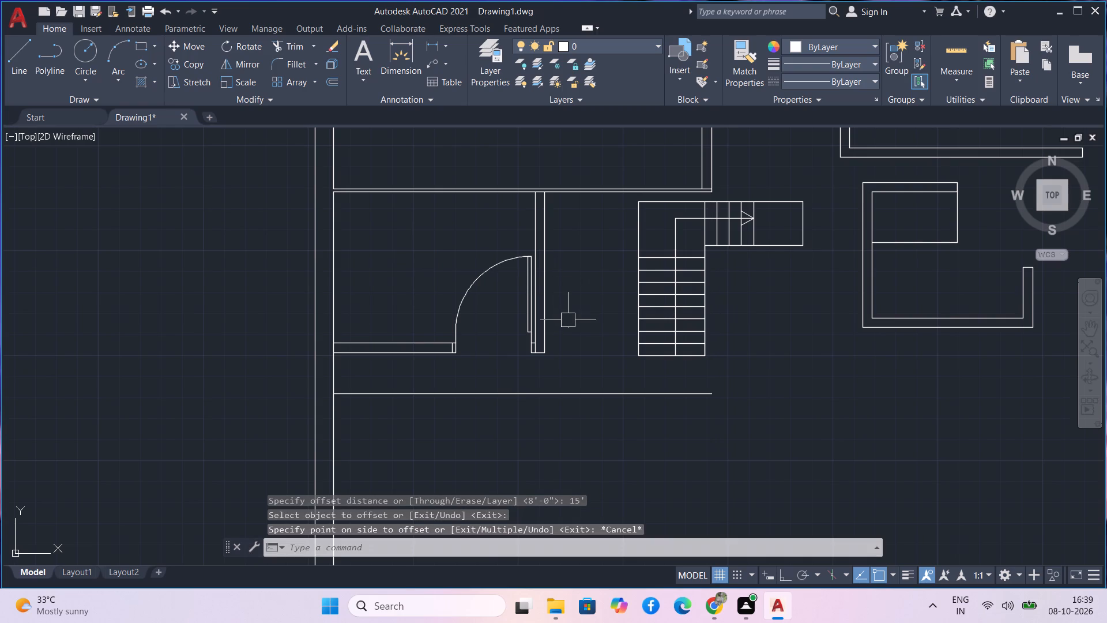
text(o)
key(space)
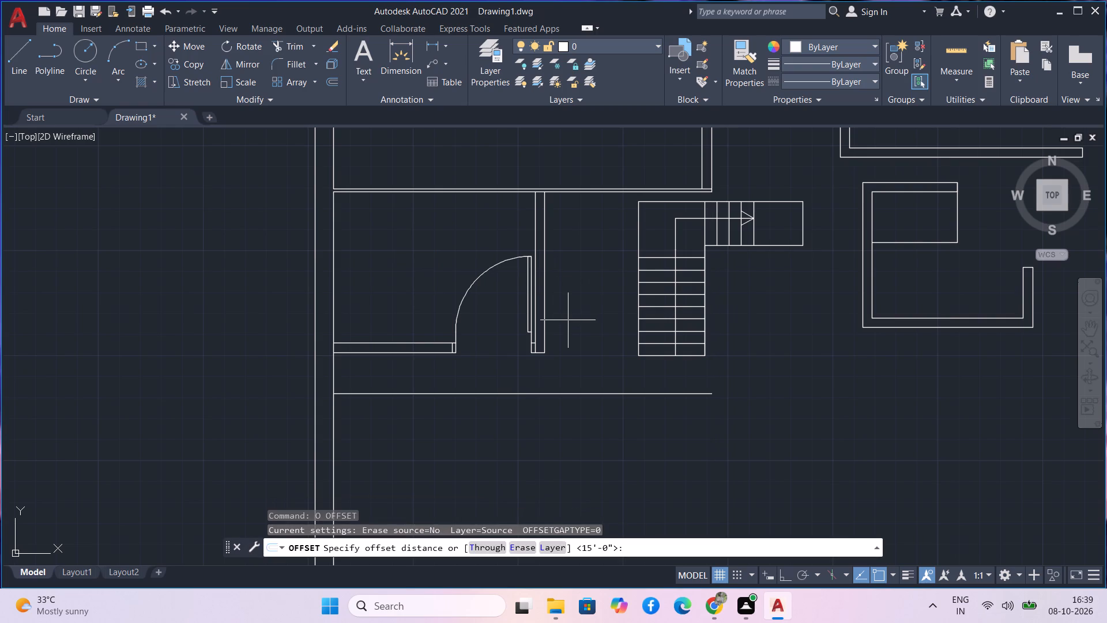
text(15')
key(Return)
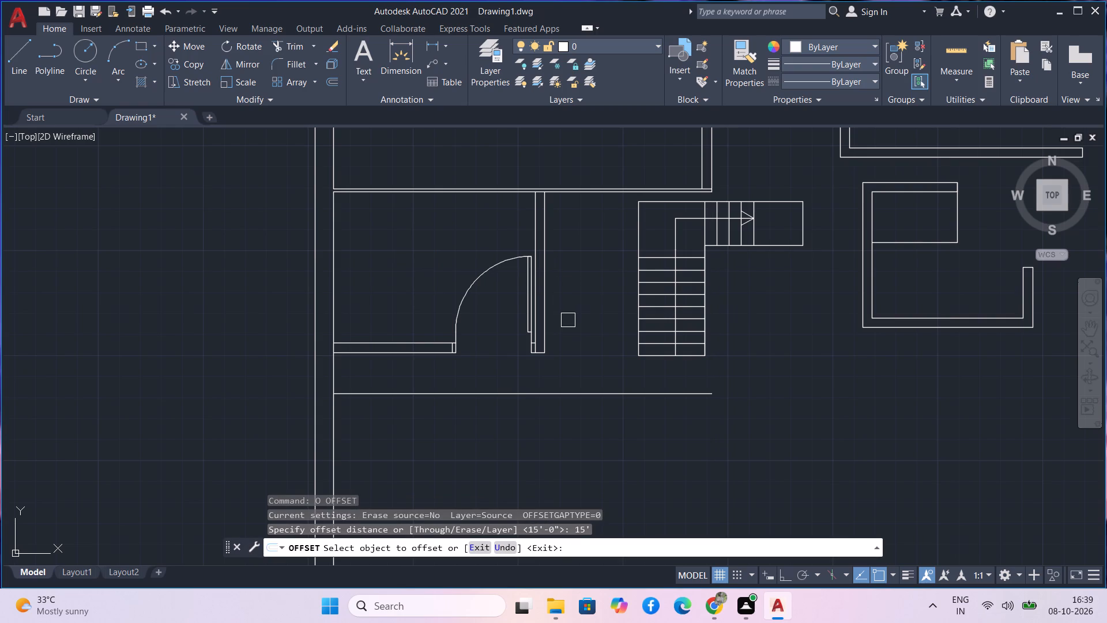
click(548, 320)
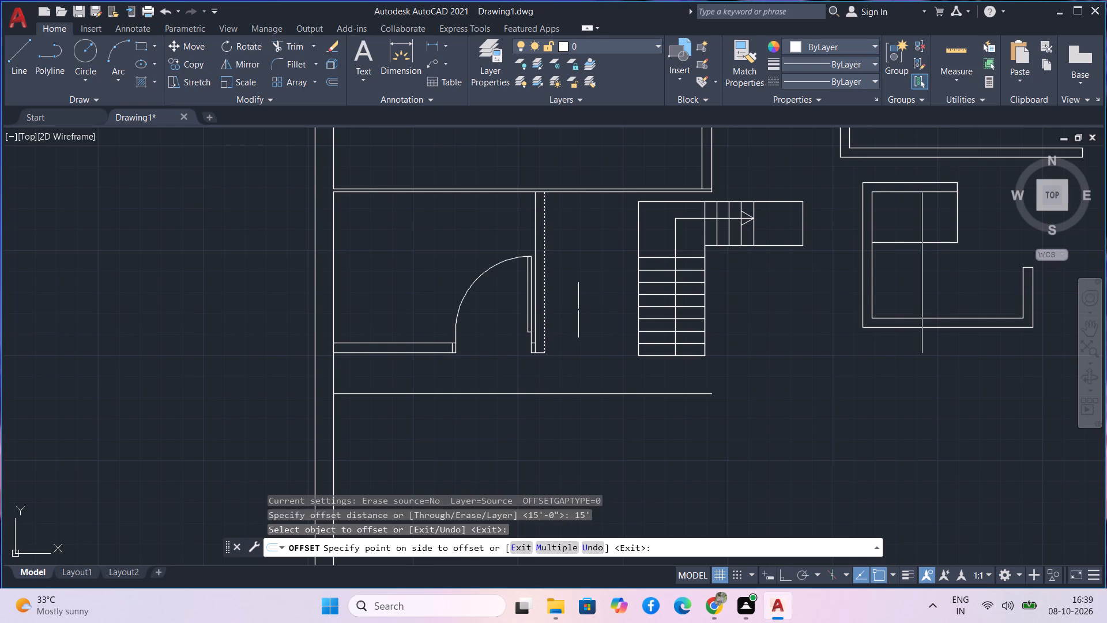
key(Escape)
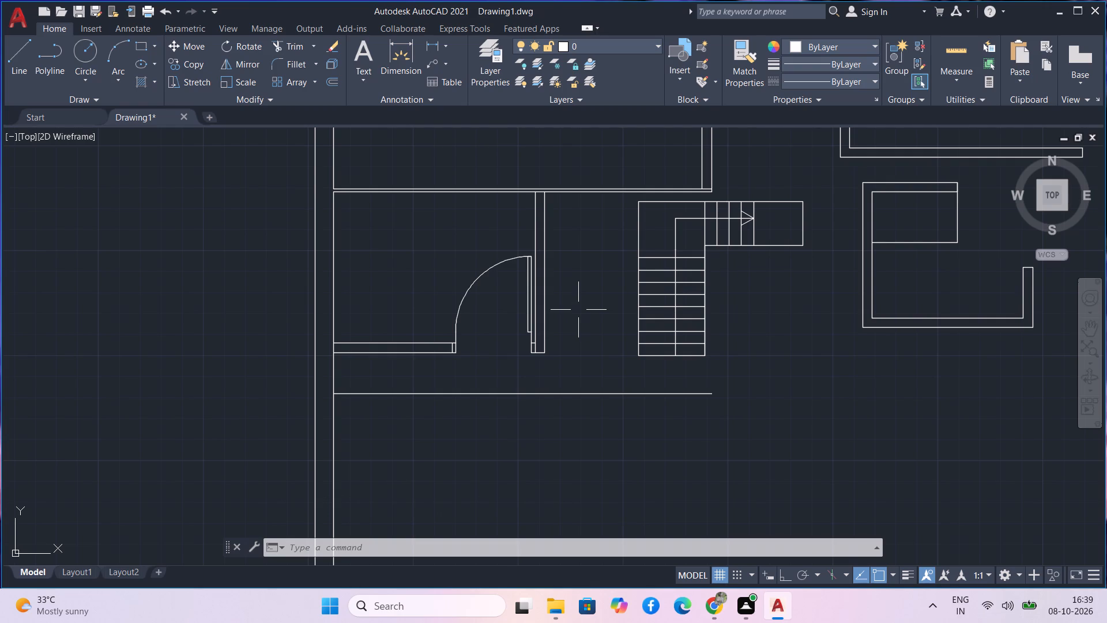
Offset the inner line of the west exterior wall 15' east, past the staircase's lower flight.
text(o 15)
key(apostrophe)
key(Return)
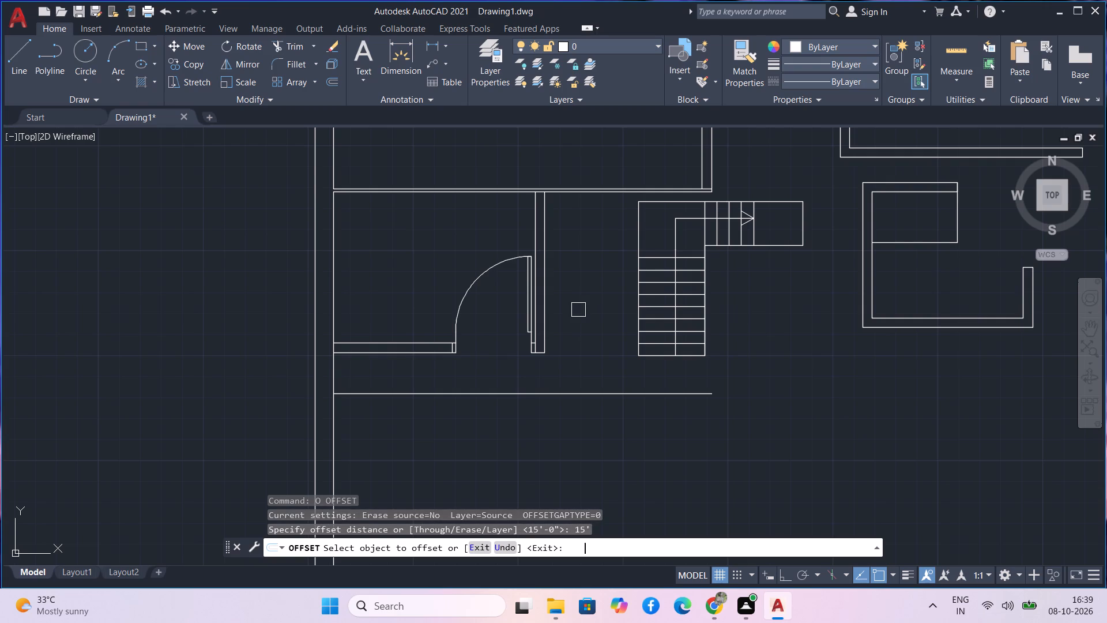
click(338, 299)
click(749, 319)
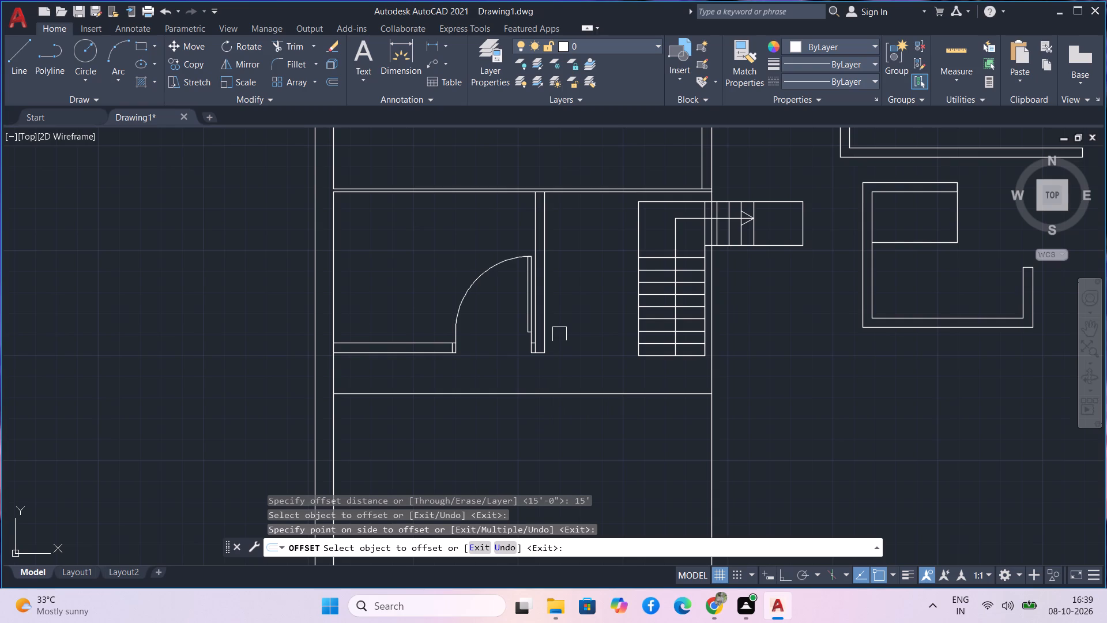
key(Escape)
Draw a slightly slanted line from the southeast corner of the door room's east wall to the new horizontal line.
text(l)
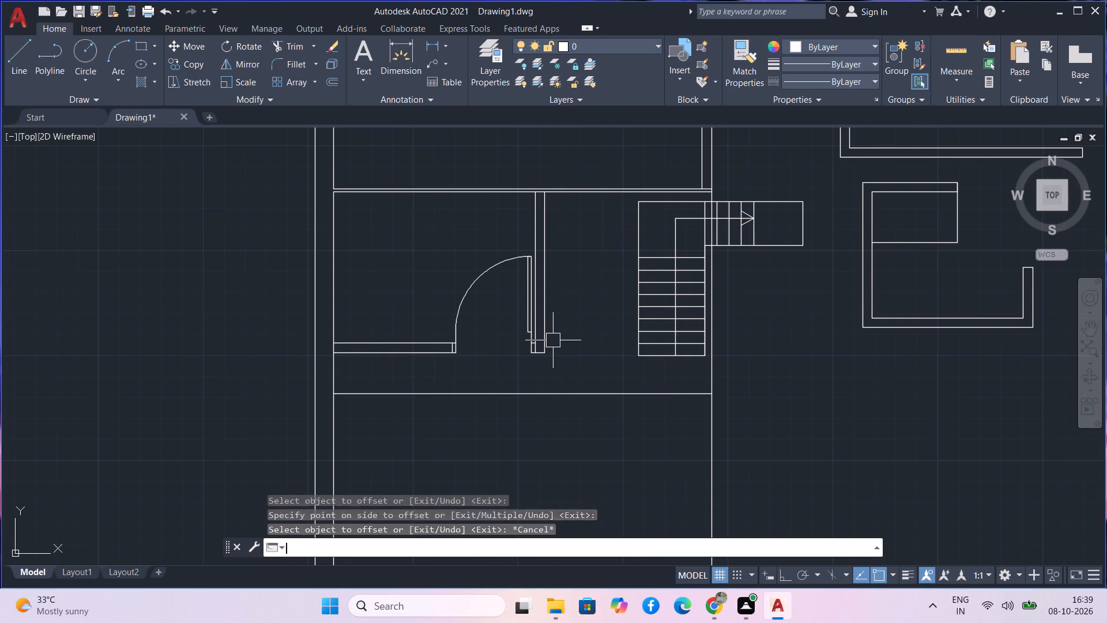
key(space)
scroll(547, 376, up, 4)
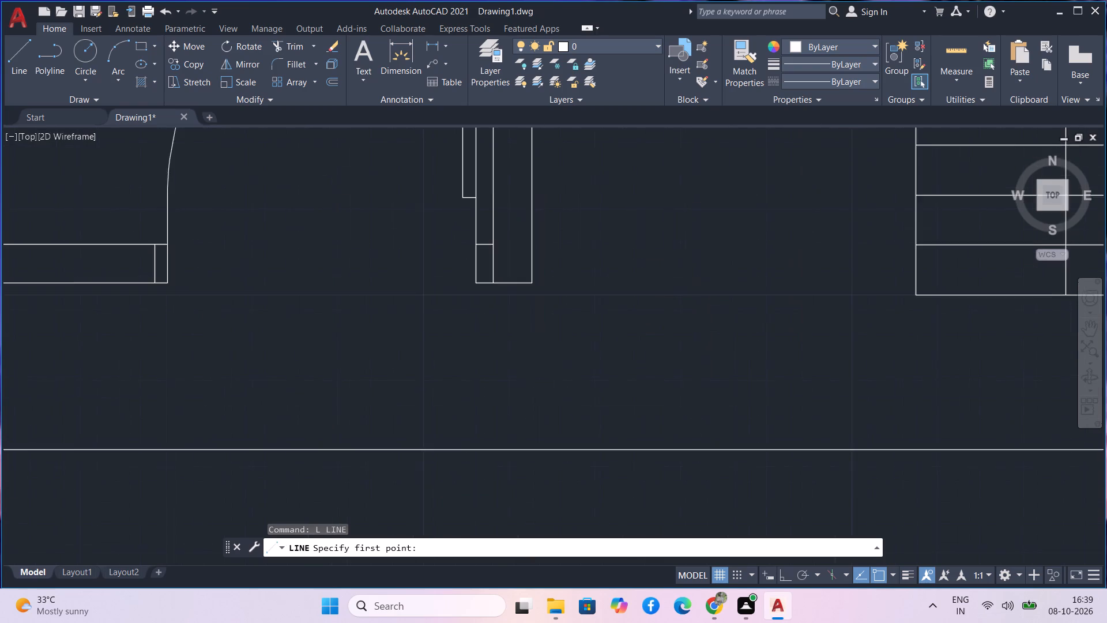
click(516, 240)
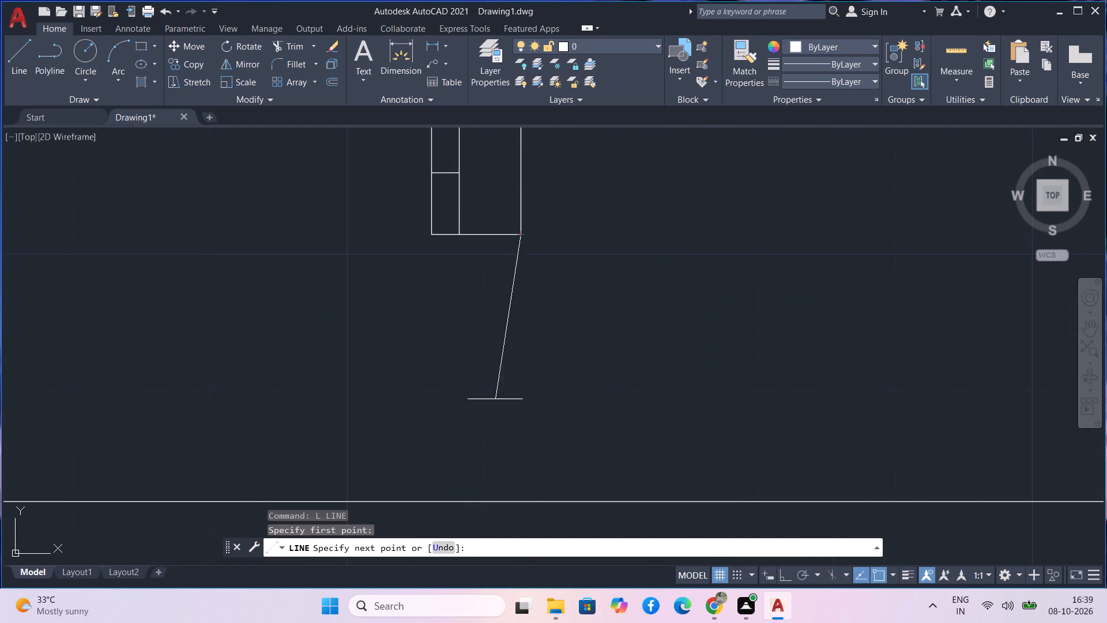
click(511, 501)
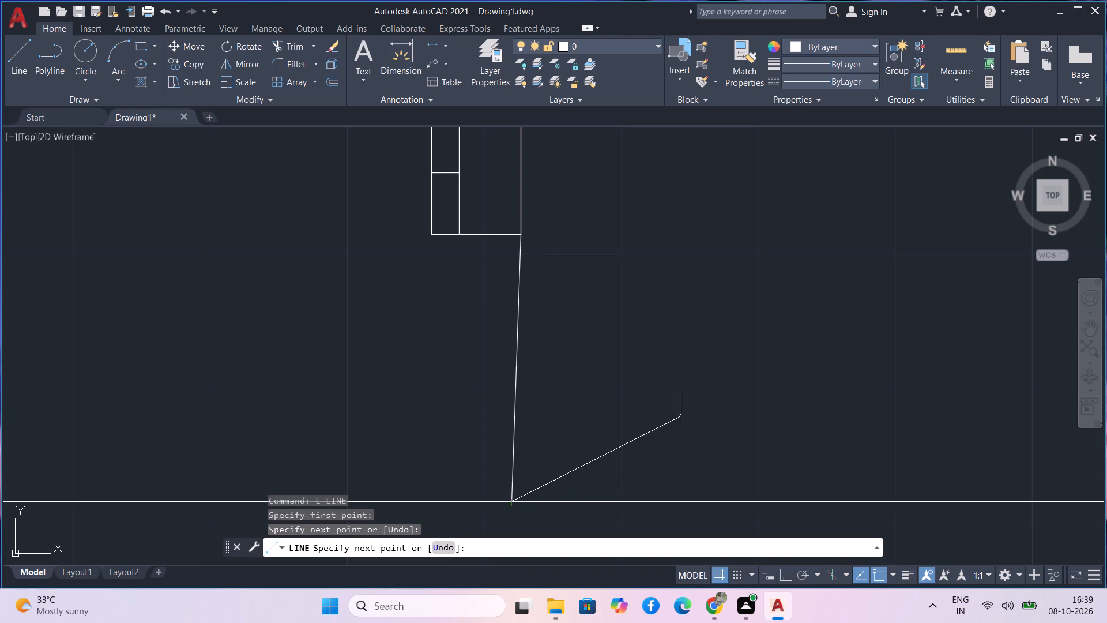
key(Escape)
Trim the new horizontal line's portion between the west exterior wall and the slanted line.
scroll(678, 378, down, 2)
scroll(706, 439, down, 2)
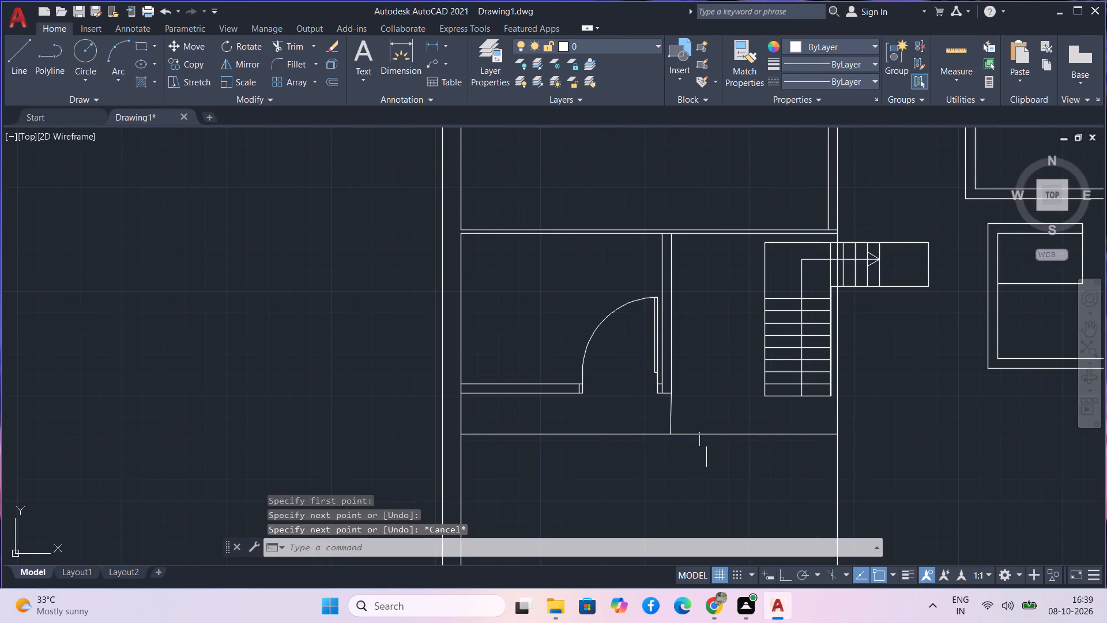
middle_drag(706, 439, 549, 455)
text(tr)
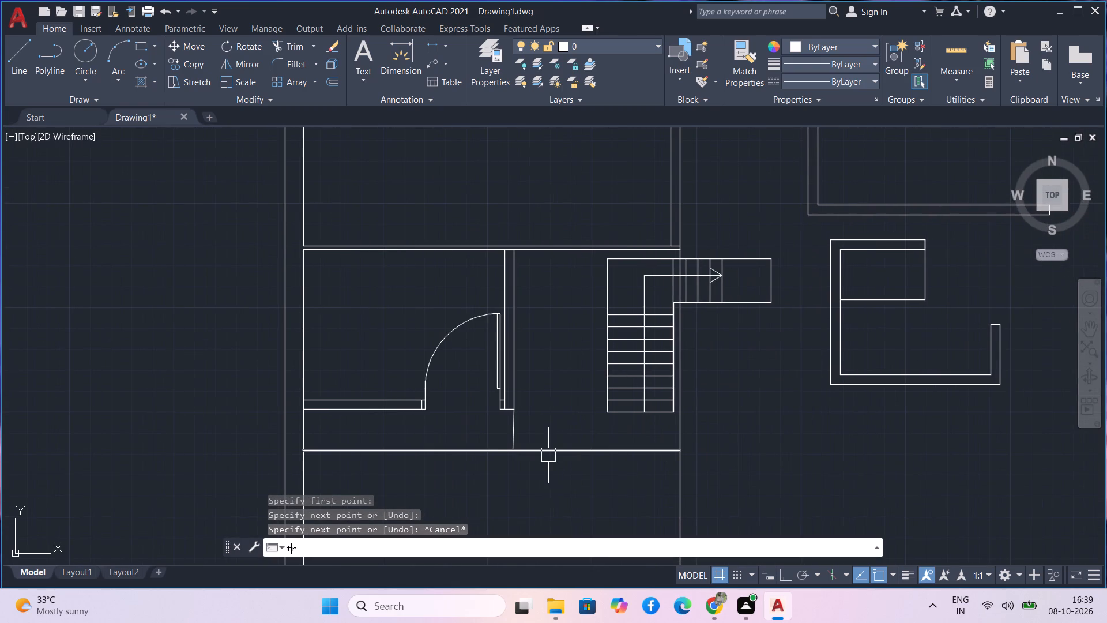
key(space)
click(462, 448)
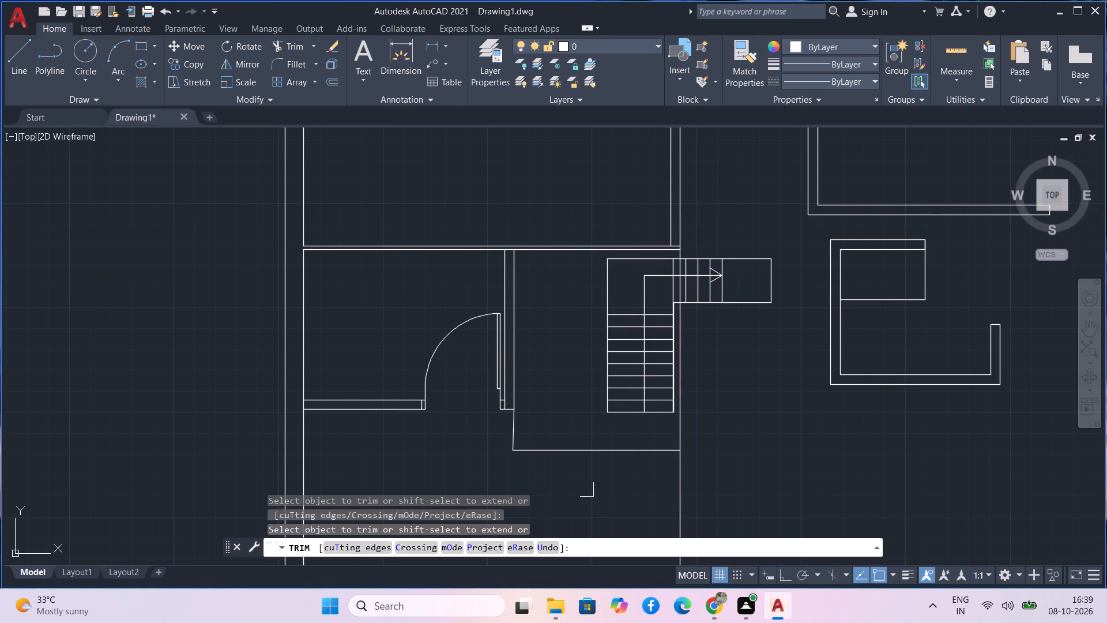
key(Escape)
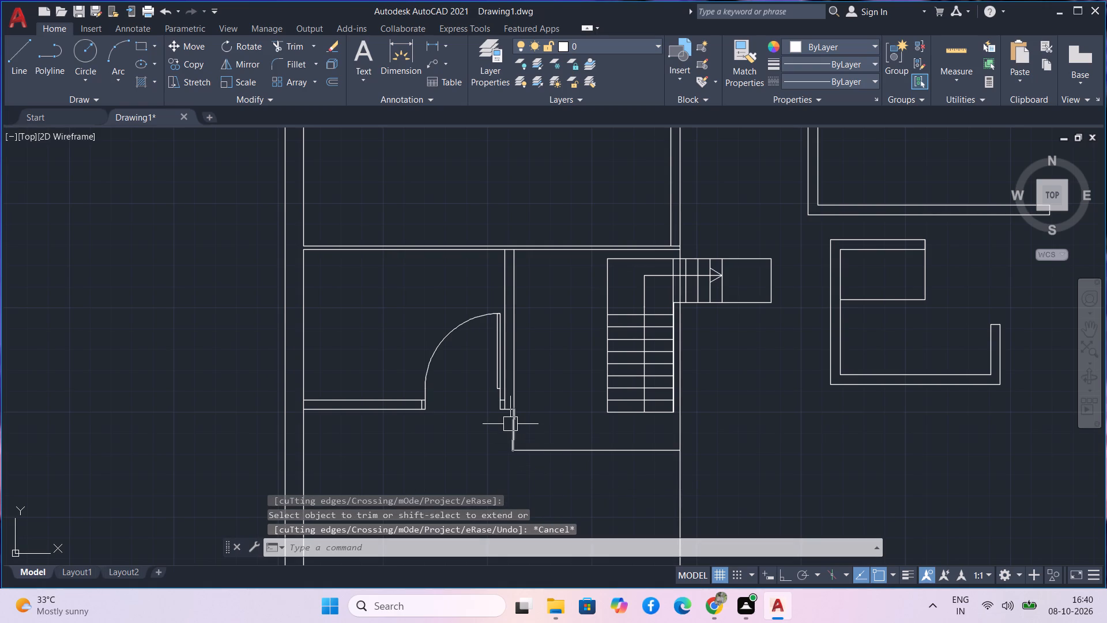
Delete the slanted line below the door room's east wall.
scroll(509, 425, up, 3)
click(517, 425)
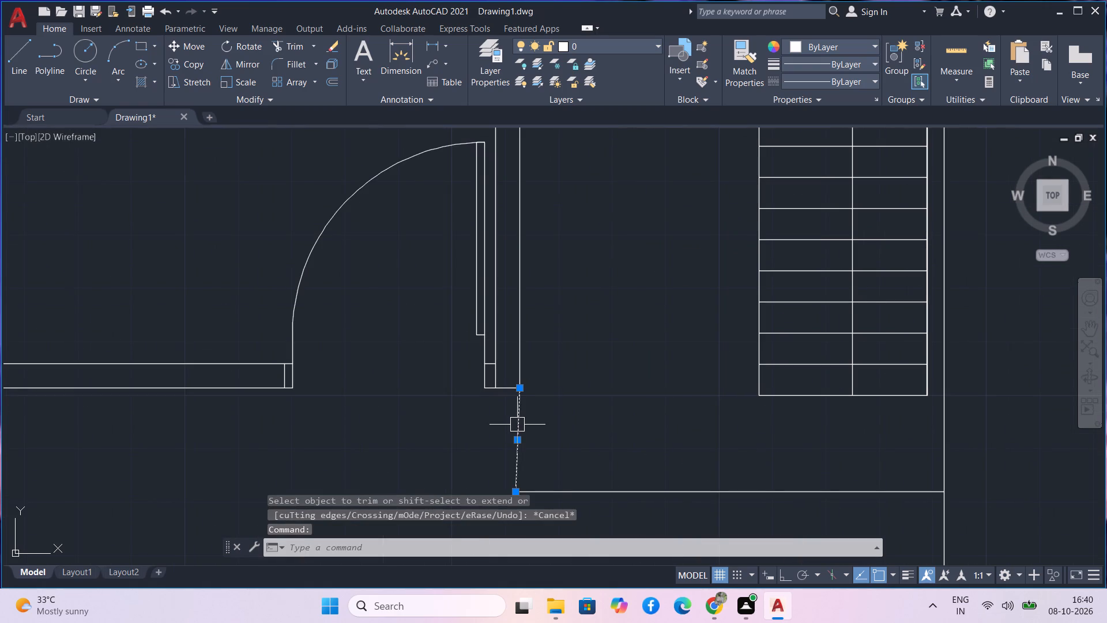
key(Delete)
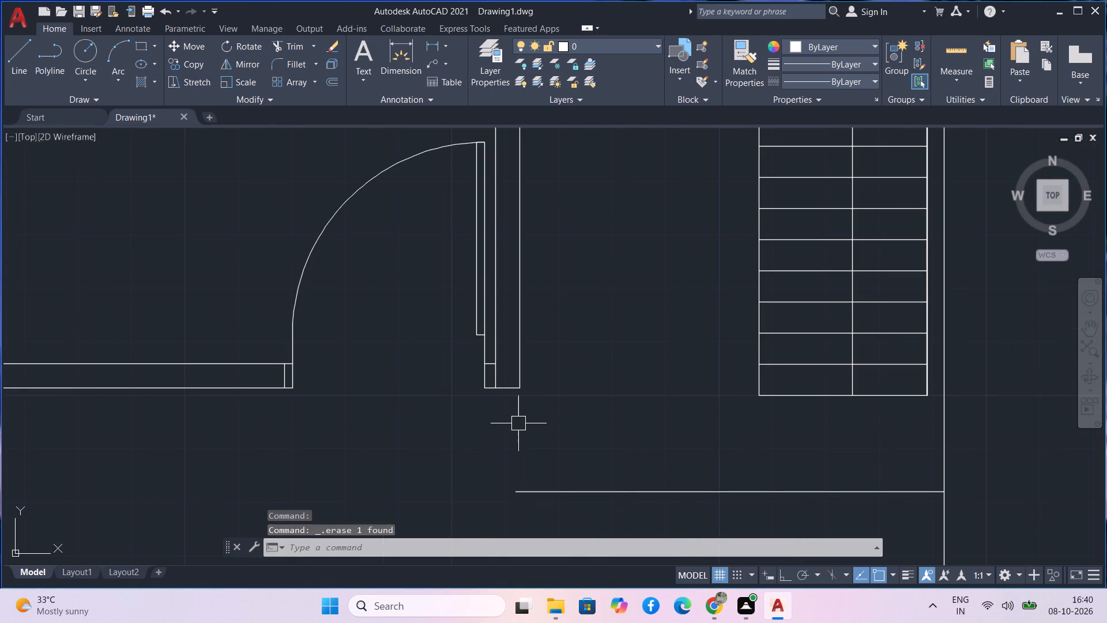
With Ortho on, draw a line about 2'-1" straight south from the door room's southeast wall corner, crossing the horizontal line.
text(l)
key(space)
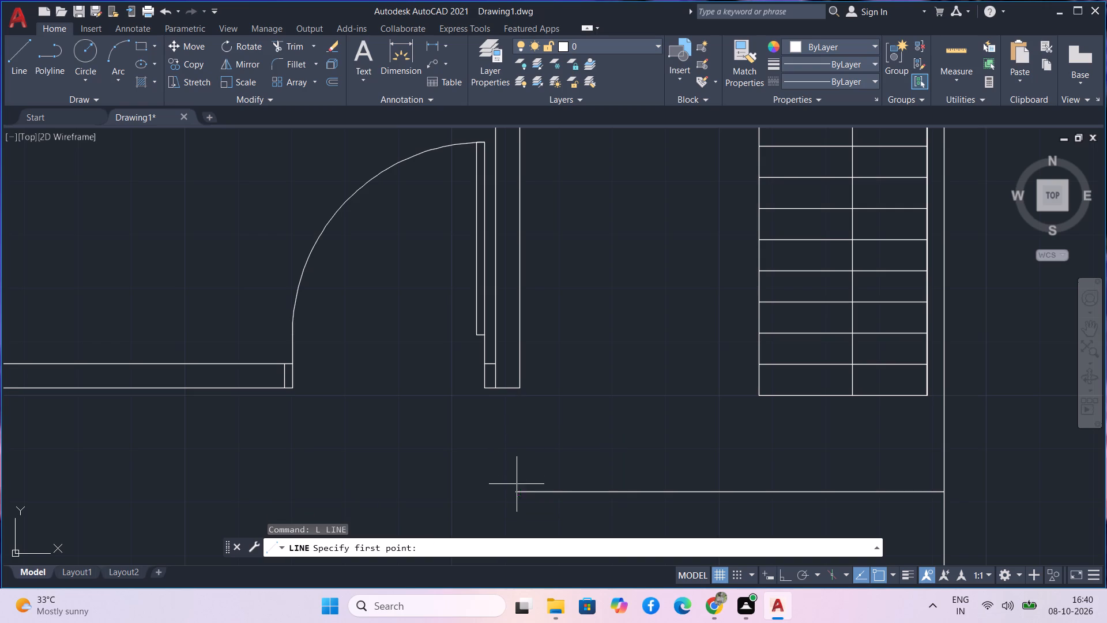
click(520, 386)
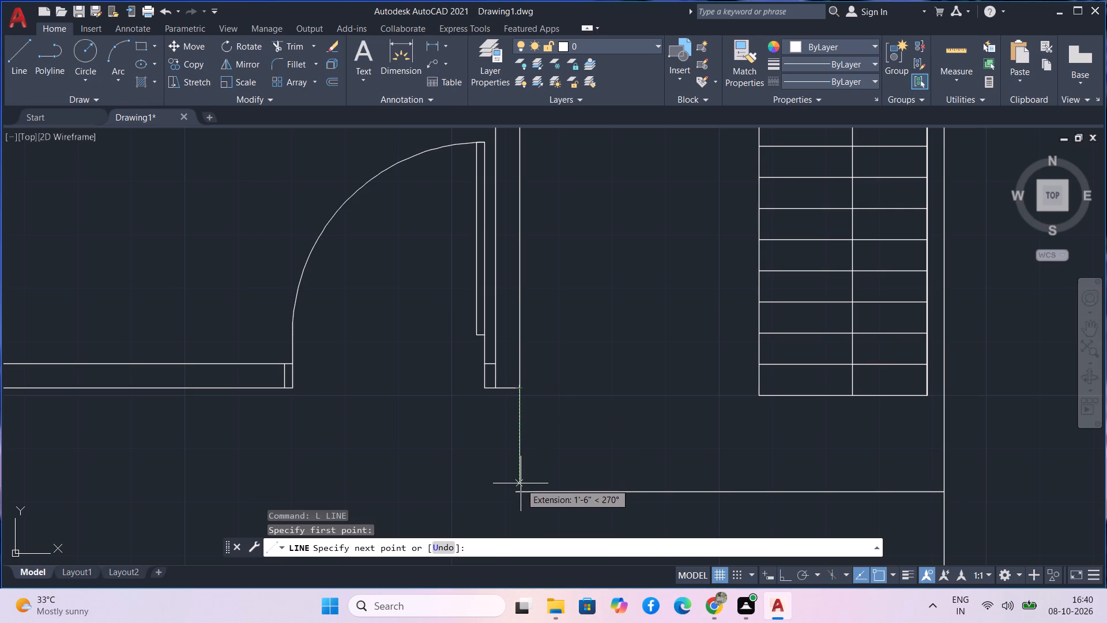
key(F8)
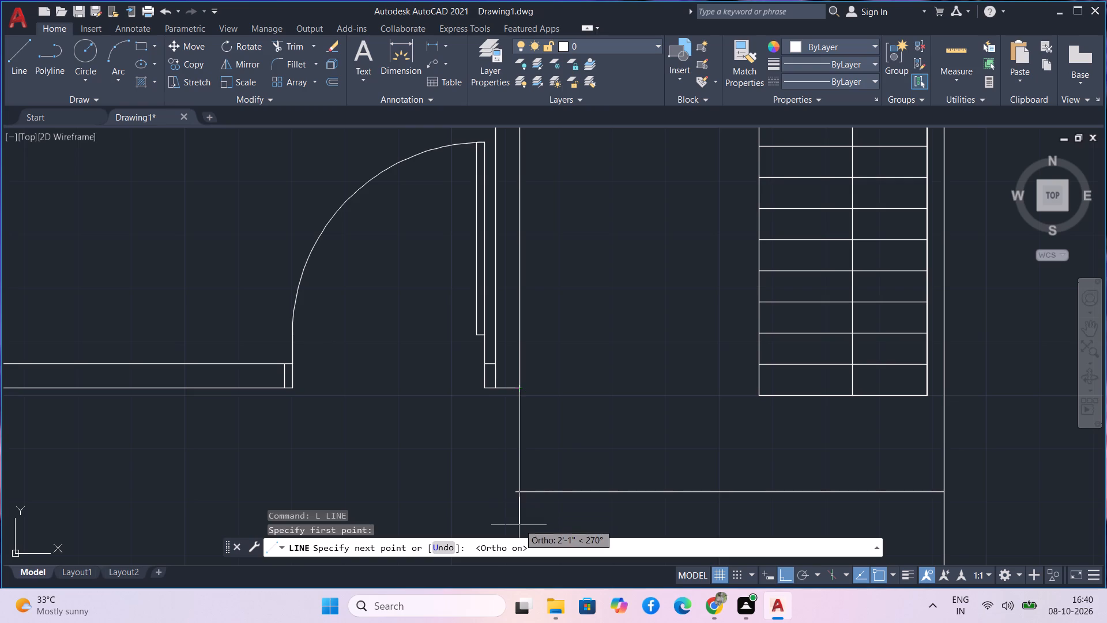
click(519, 524)
key(Escape)
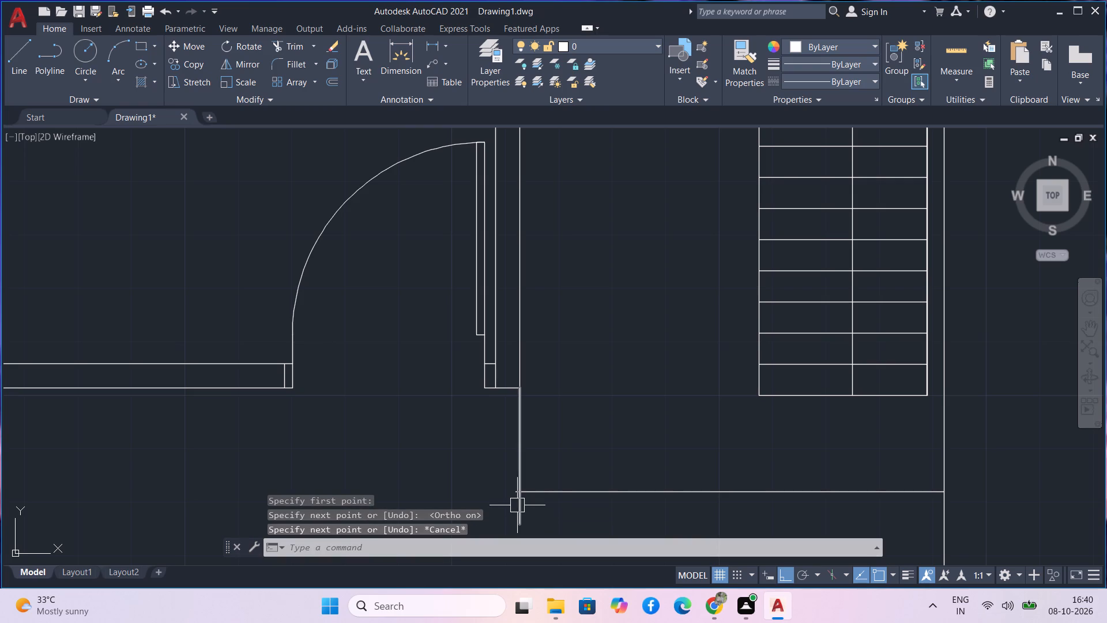
key(Escape)
scroll(507, 482, up, 2)
middle_drag(507, 481, 425, 339)
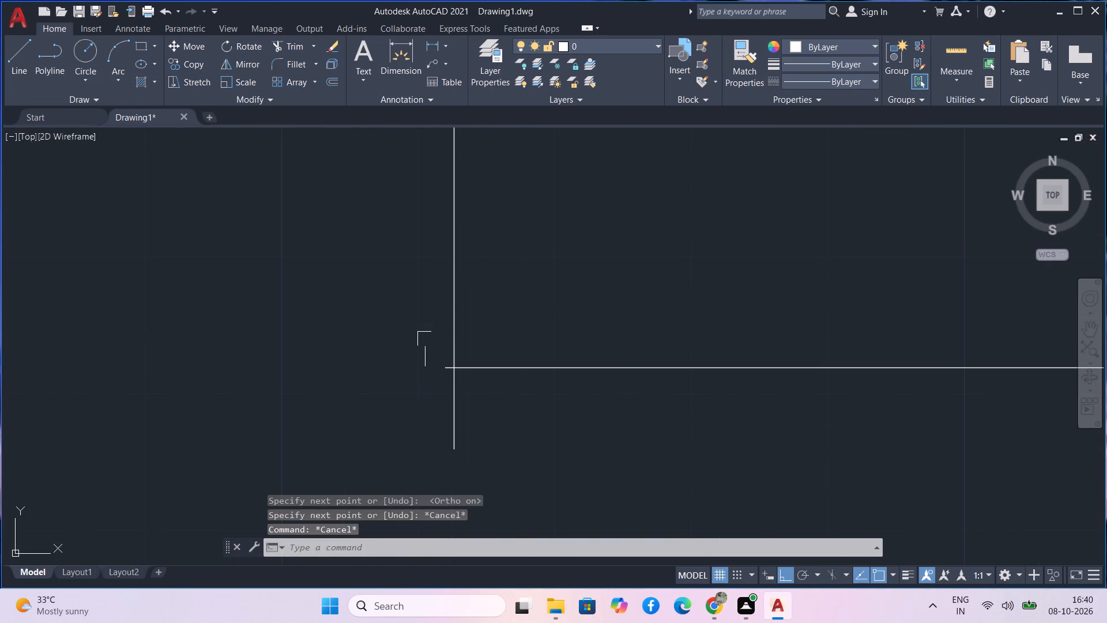
Trim both overhanging ends where the short vertical line south of the door room crosses the horizontal line, leaving a clean corner.
text(tr)
key(space)
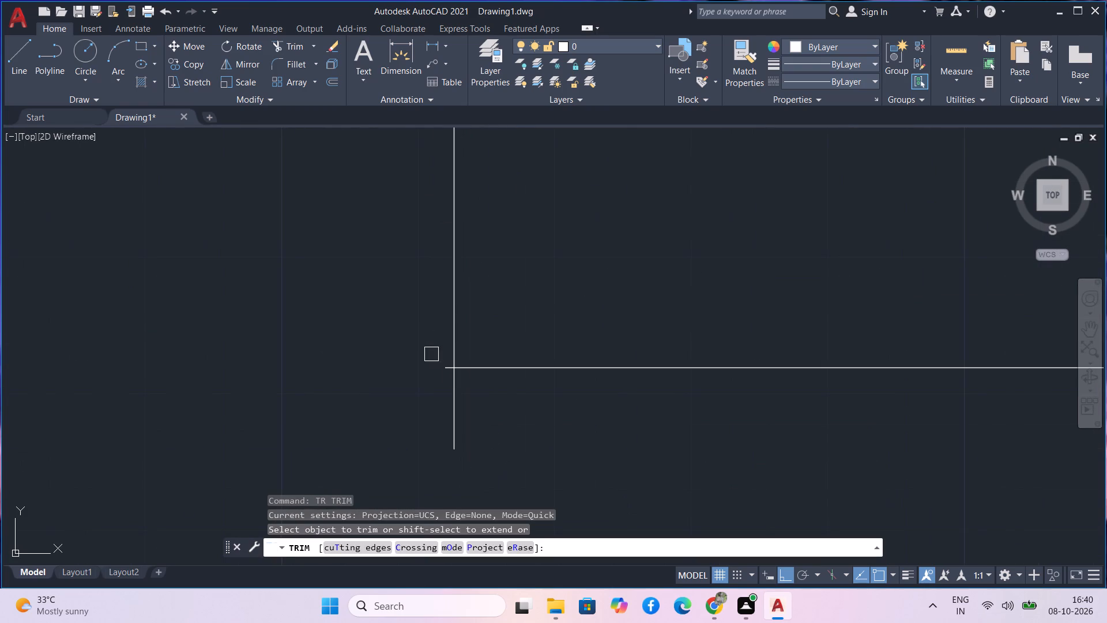
click(439, 369)
click(449, 390)
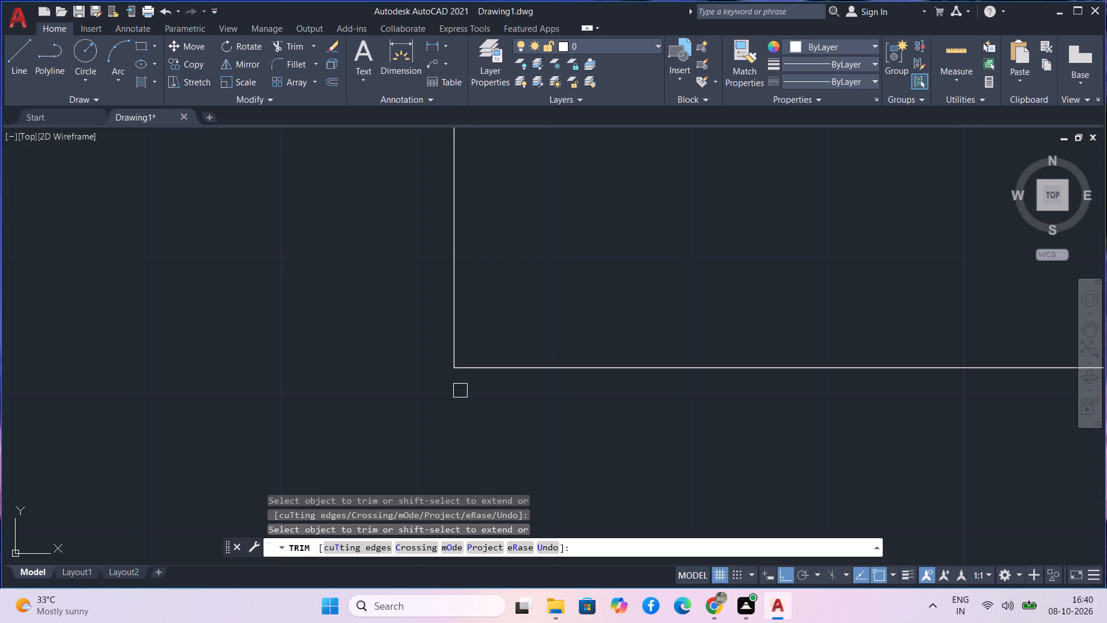
Trim the long vertical line east of the staircase where it continues south of the horizontal line.
scroll(477, 401, down, 2)
middle_drag(543, 416, 391, 400)
scroll(638, 438, down, 1)
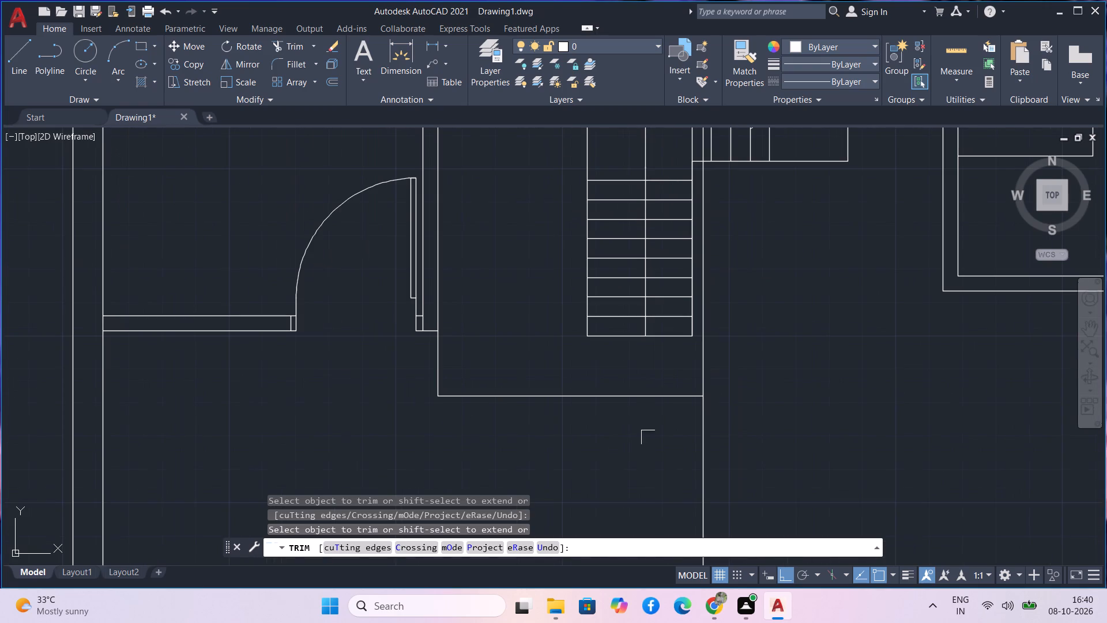
middle_drag(812, 364, 600, 404)
middle_drag(608, 350, 601, 388)
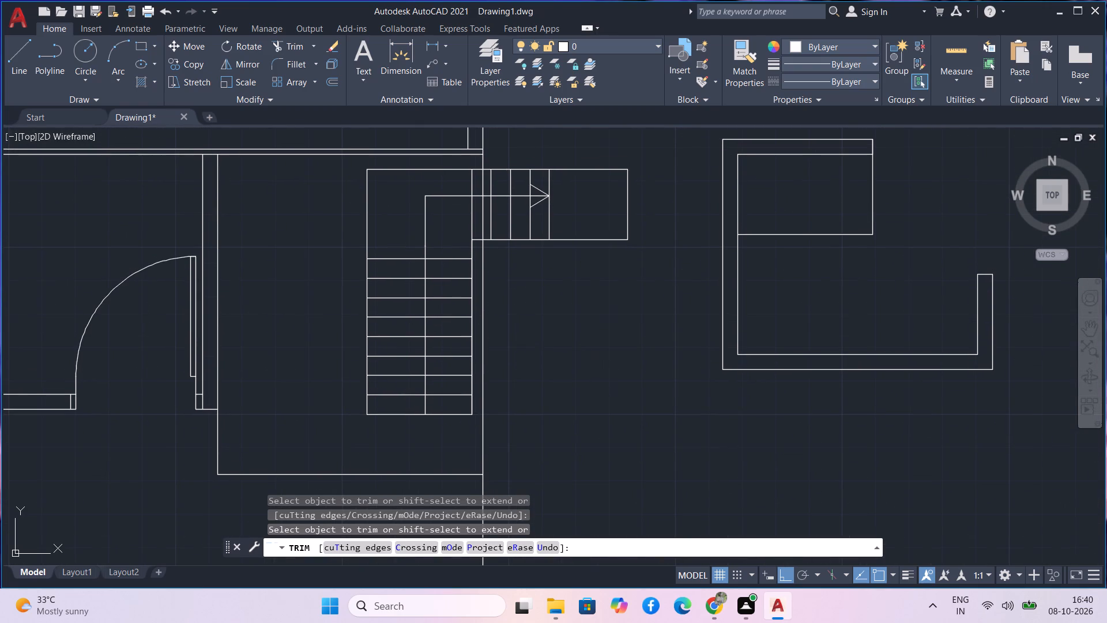
middle_drag(598, 359, 558, 366)
scroll(566, 344, down, 1)
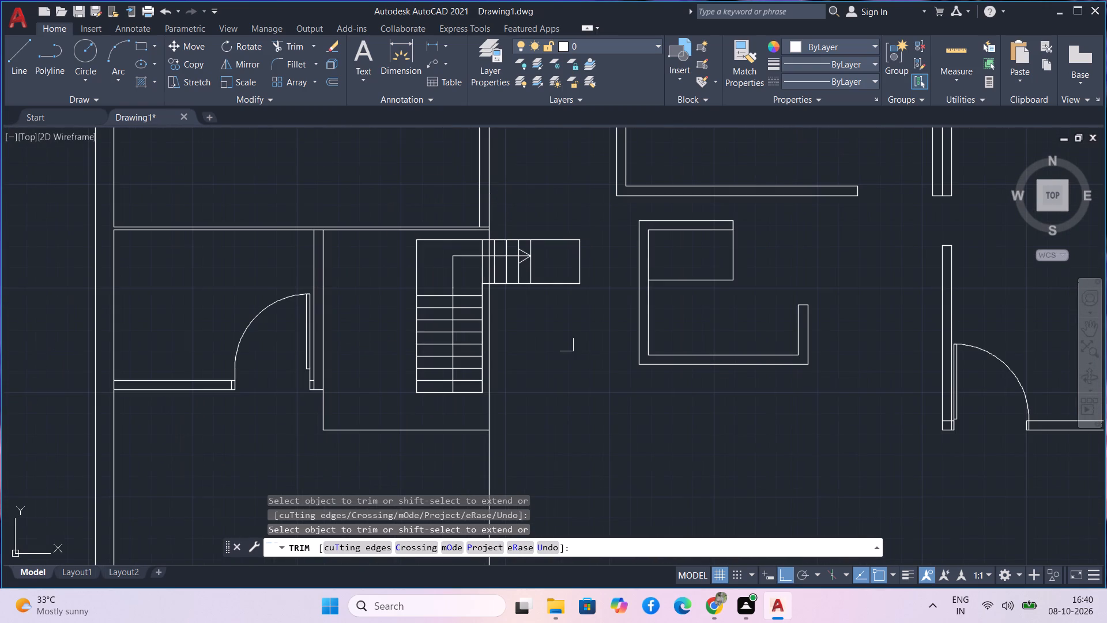
click(488, 457)
Trim the vertical line's portions crossing the stair's upper flight and between that flight and the room wall to the north.
middle_drag(544, 356, 485, 438)
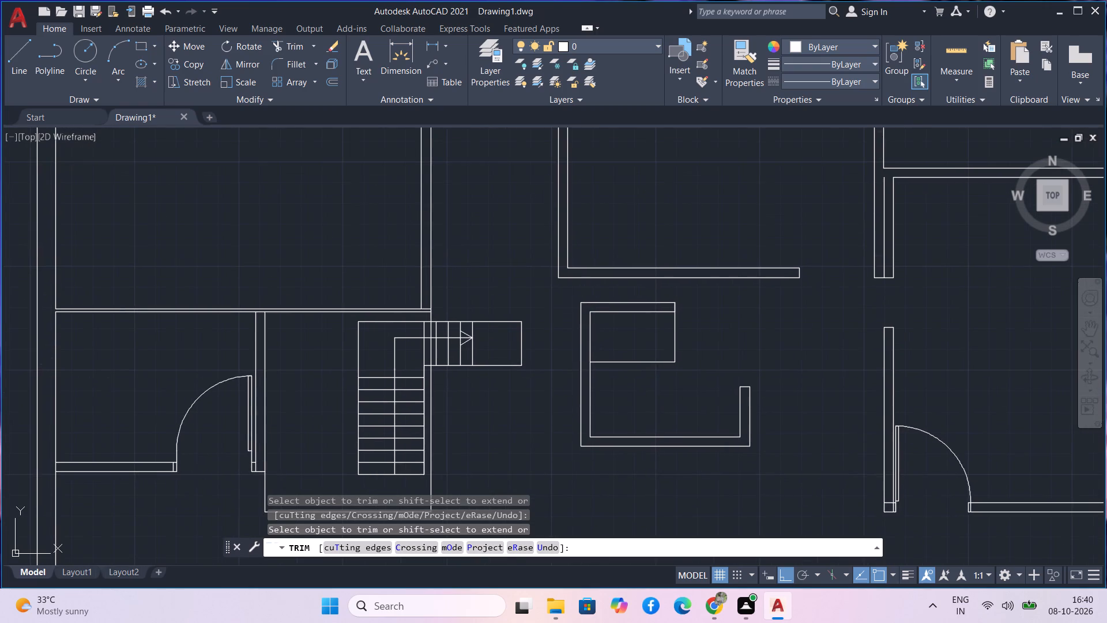
scroll(456, 234, down, 1)
middle_drag(455, 238, 444, 336)
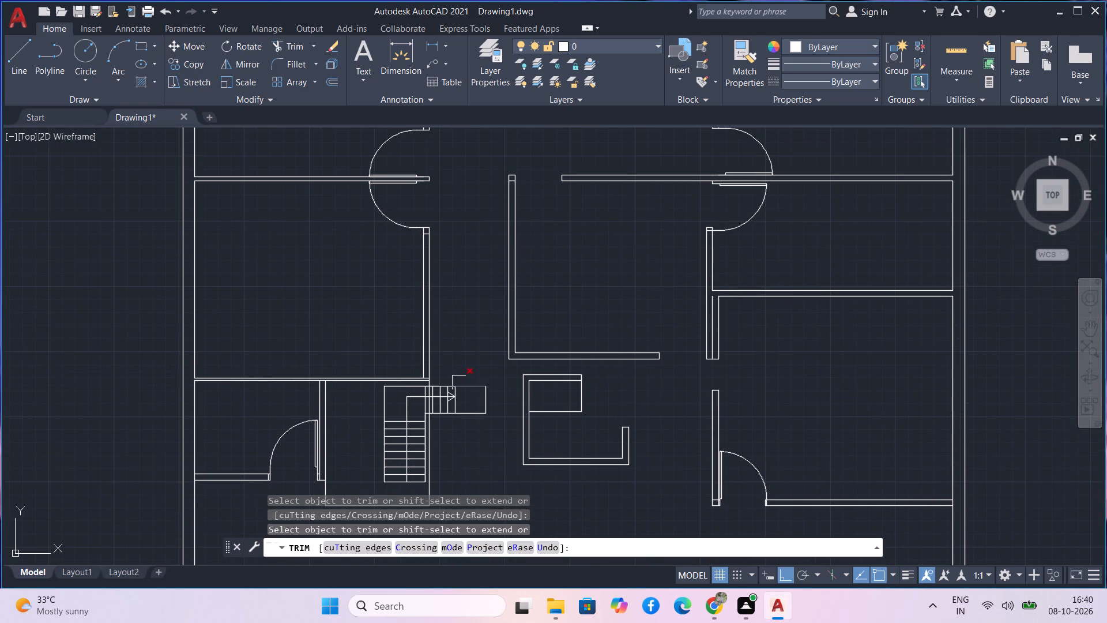
scroll(441, 393, up, 6)
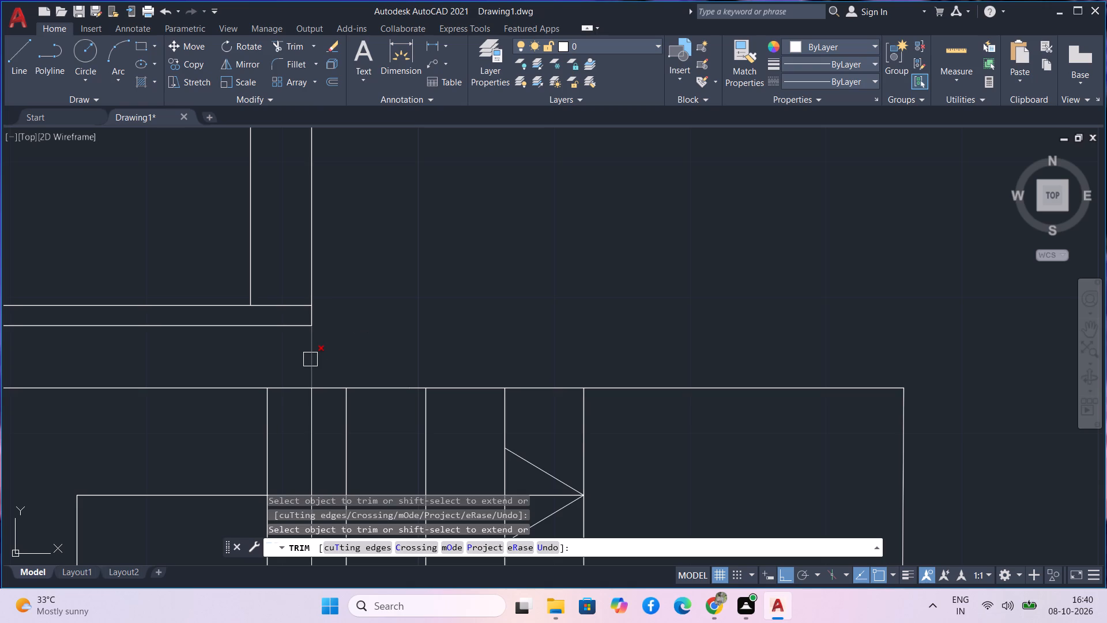
scroll(314, 356, down, 2)
scroll(481, 397, down, 1)
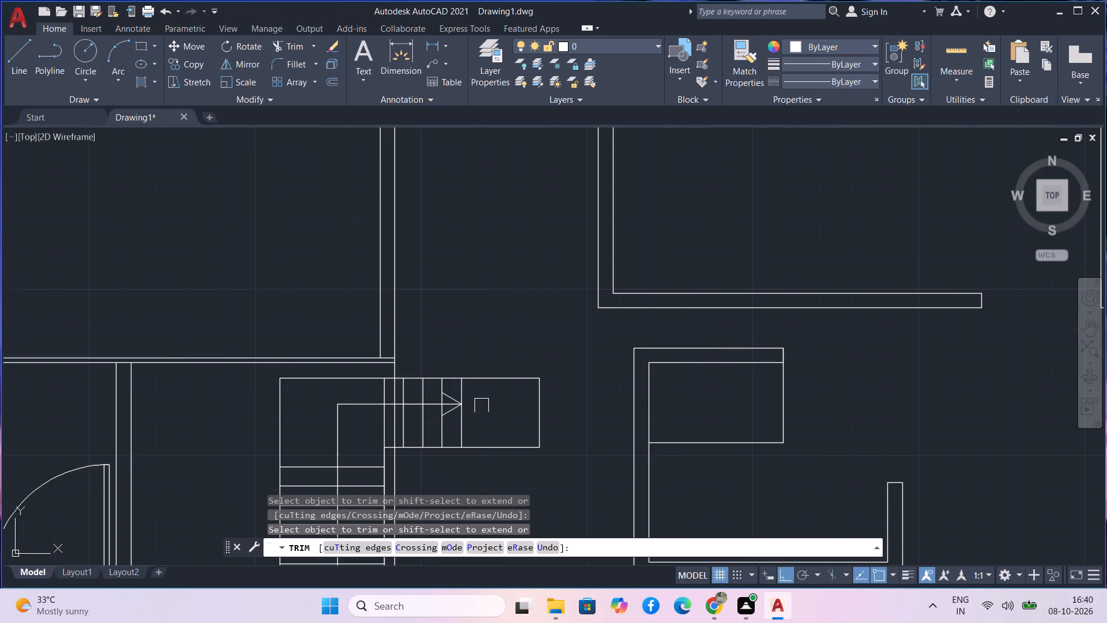
scroll(483, 423, down, 2)
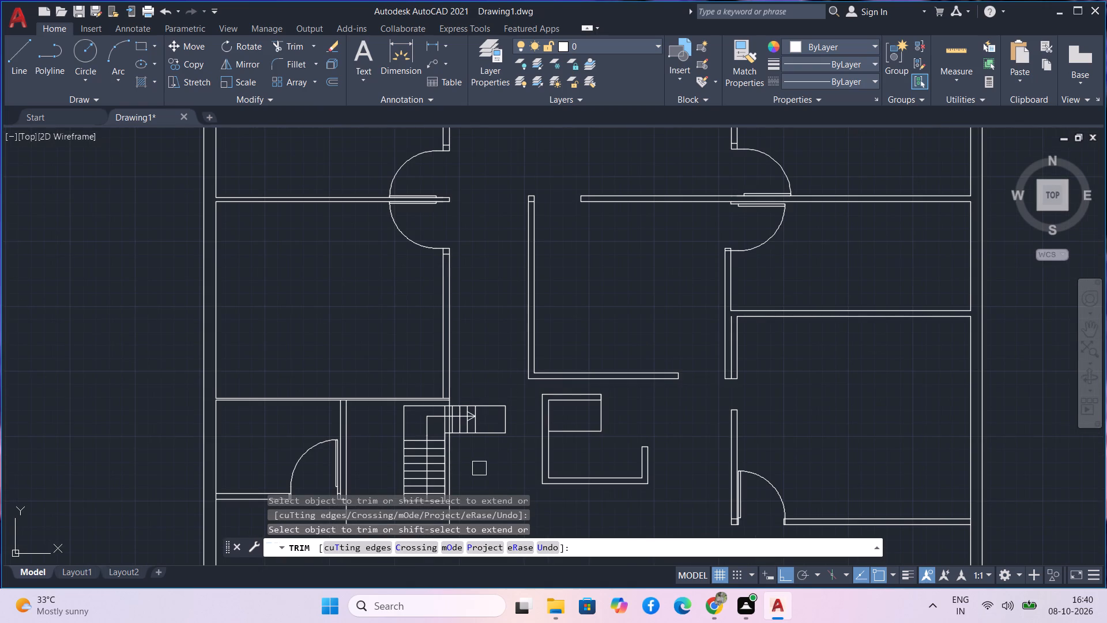
middle_drag(479, 467, 514, 390)
scroll(489, 395, up, 2)
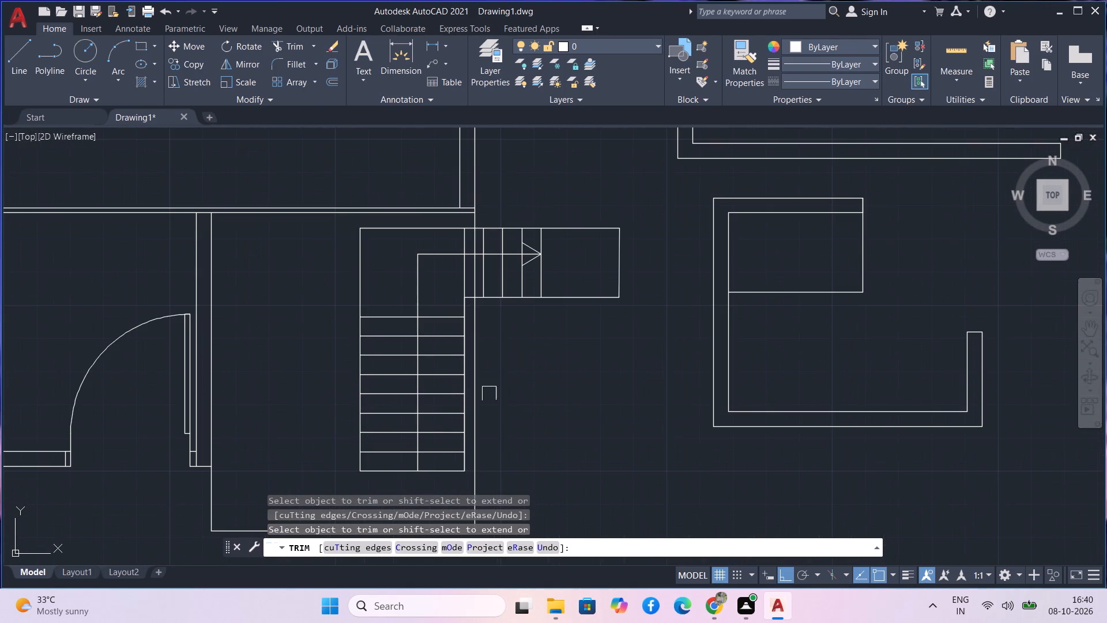
click(473, 280)
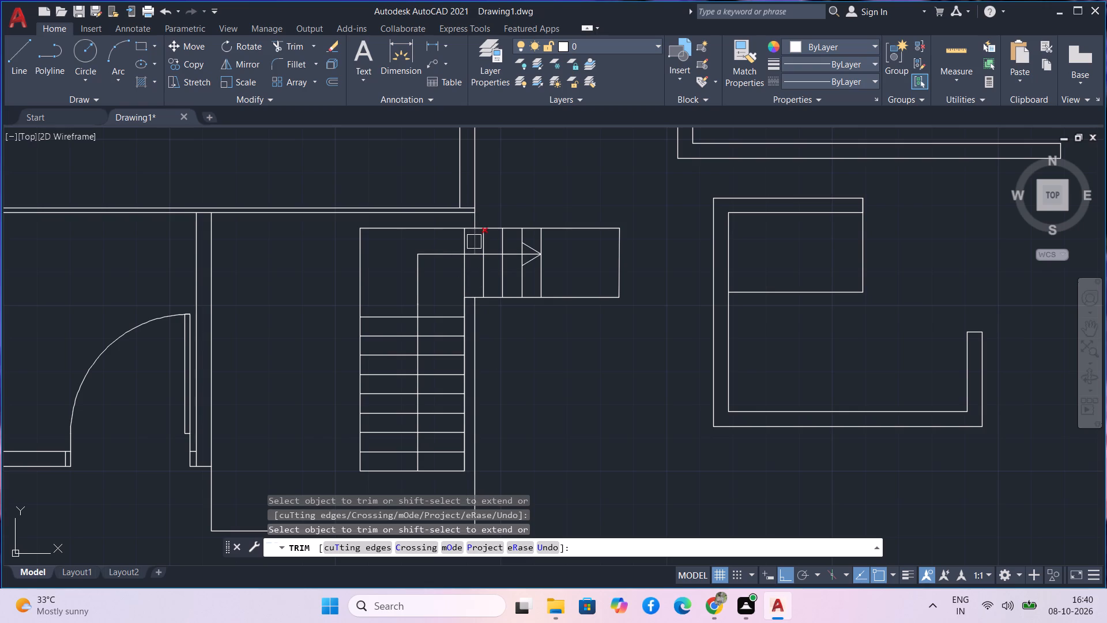
click(474, 242)
scroll(468, 222, up, 3)
drag(484, 204, 526, 208)
scroll(519, 216, down, 2)
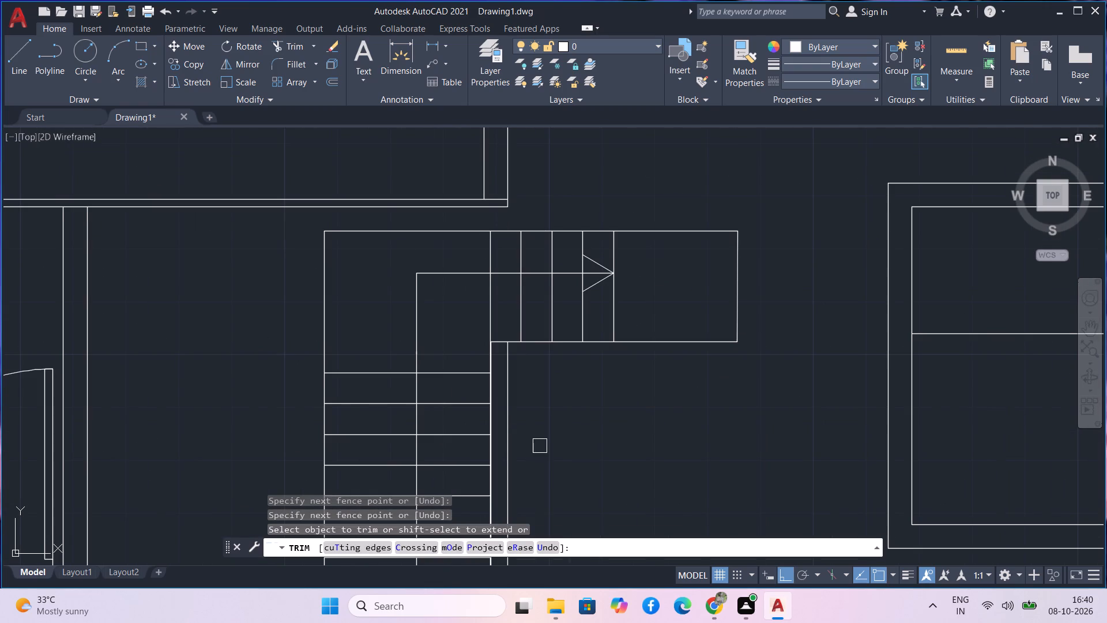
middle_drag(542, 436, 542, 340)
middle_drag(541, 339, 541, 321)
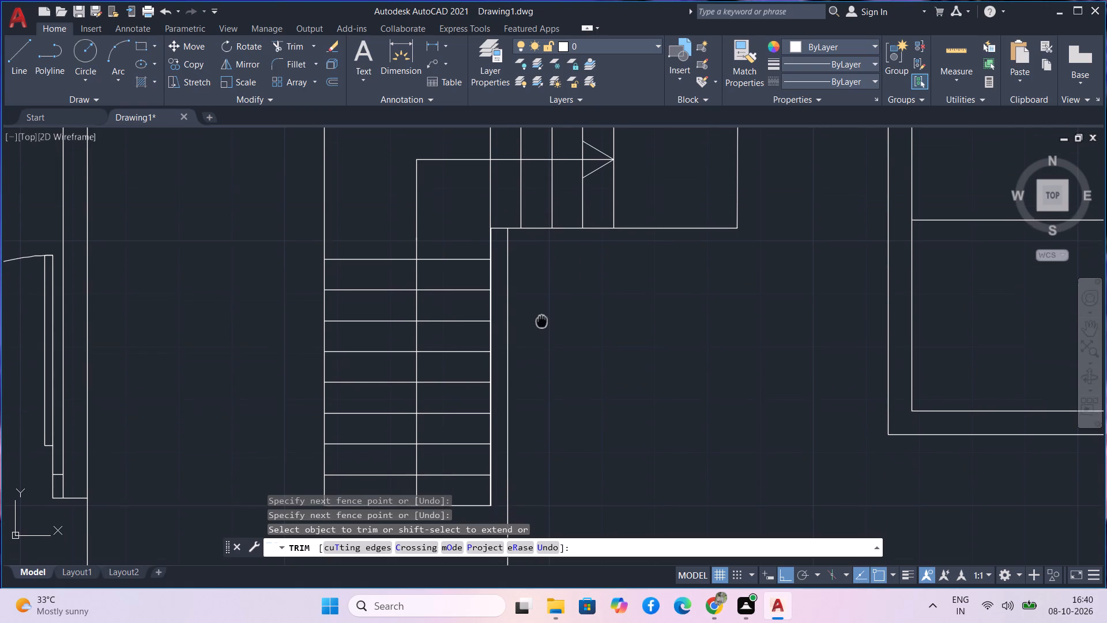
middle_drag(541, 321, 551, 298)
middle_drag(560, 295, 612, 175)
scroll(613, 201, down, 2)
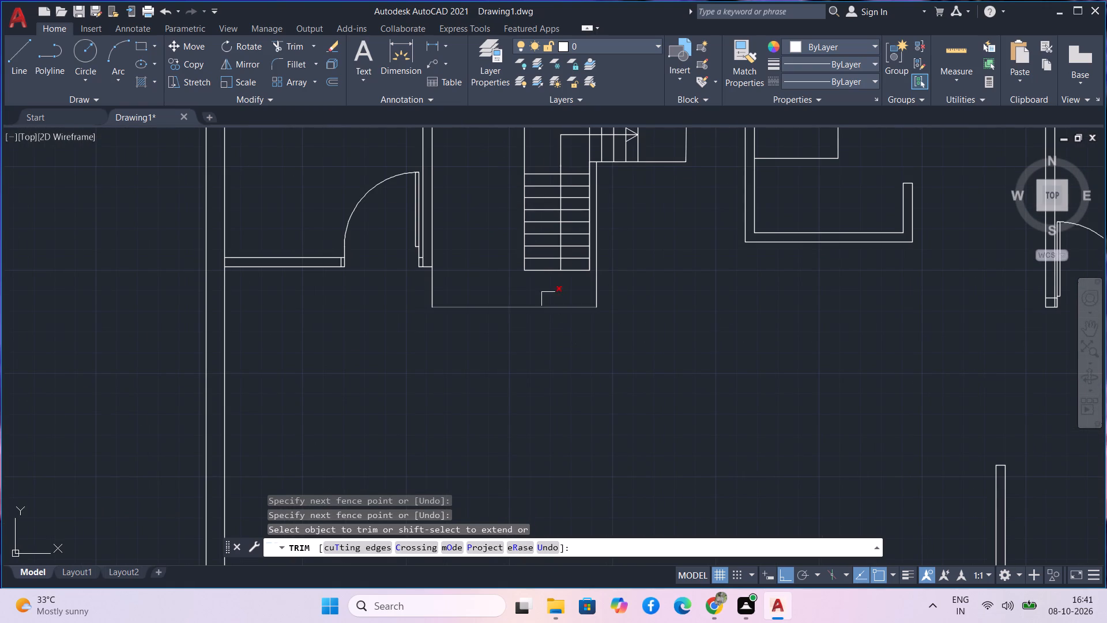
key(Escape)
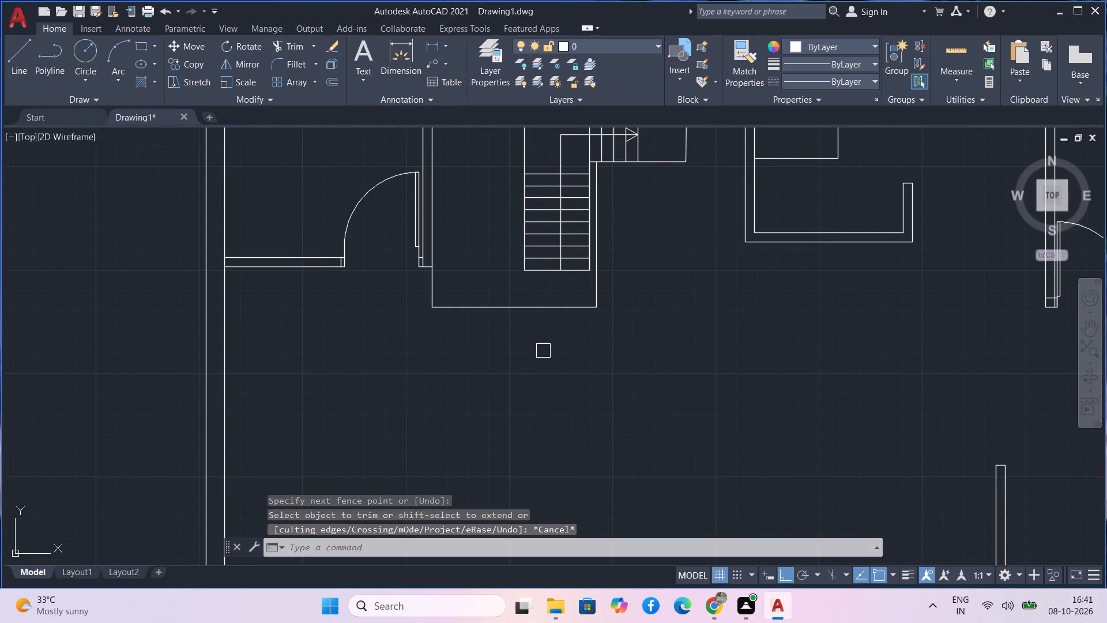
Move the horizontal line and the vertical line east of the stairs about 6'-0" east, to the small enclosure's west wall.
text(m)
key(space)
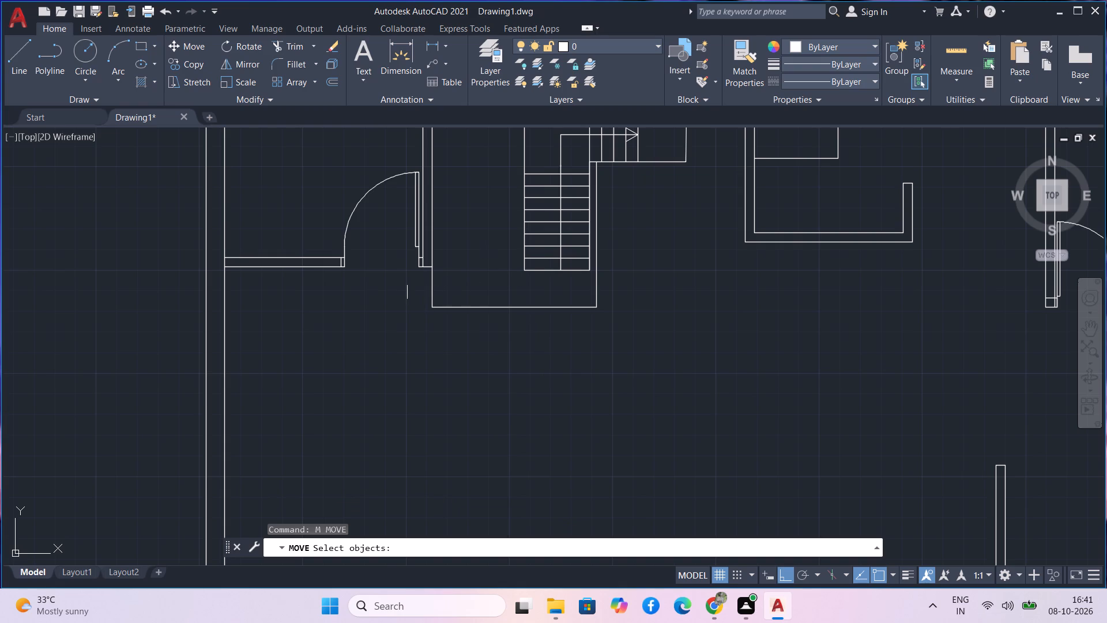
click(453, 281)
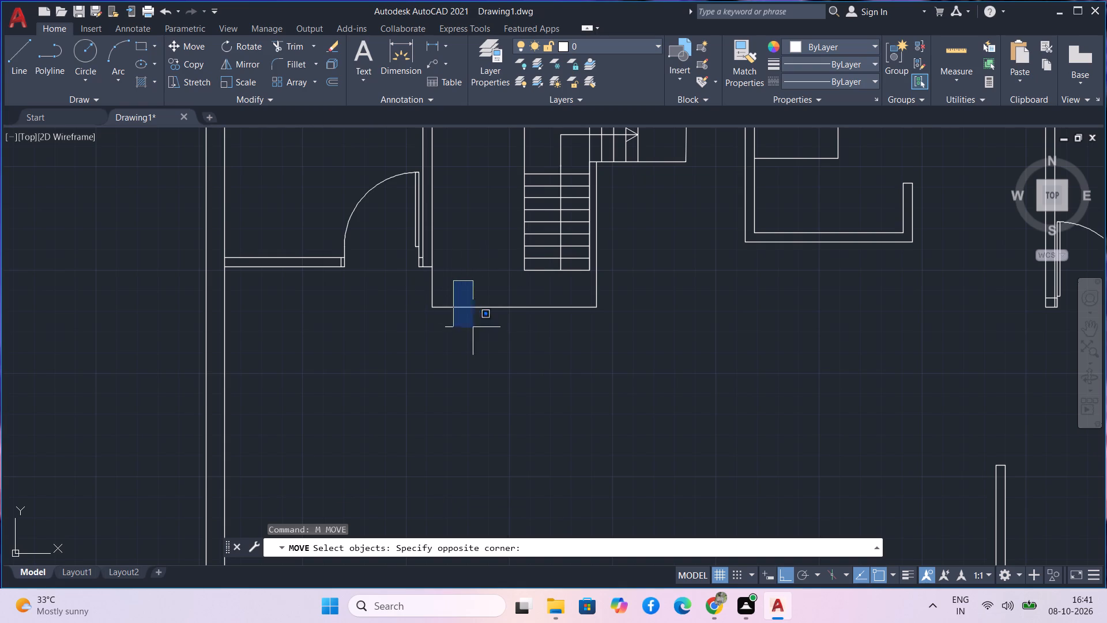
click(616, 360)
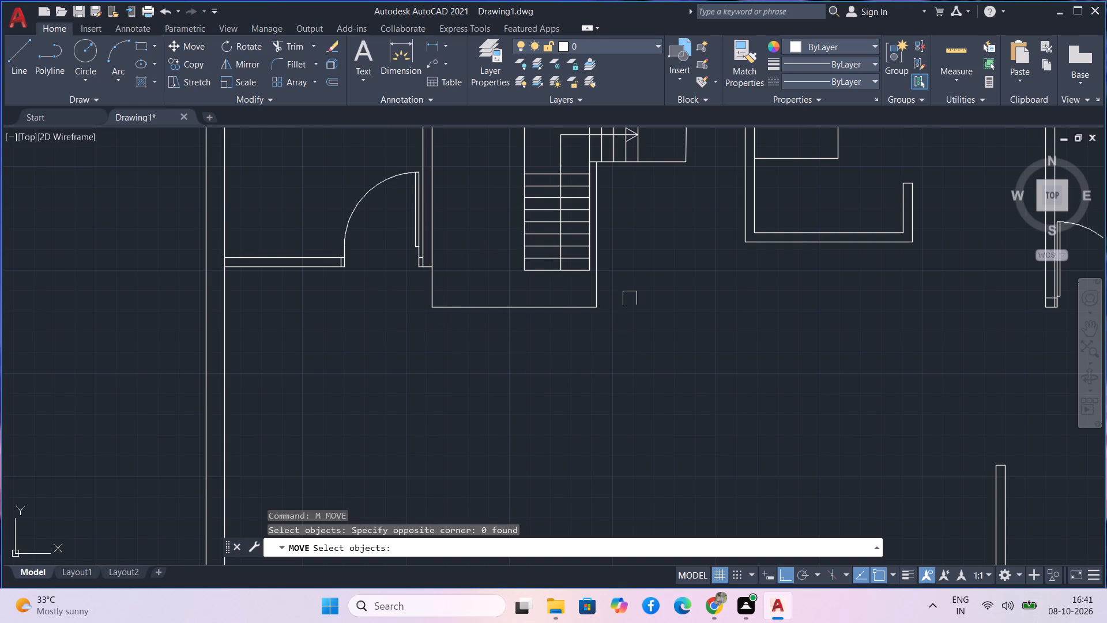
click(630, 298)
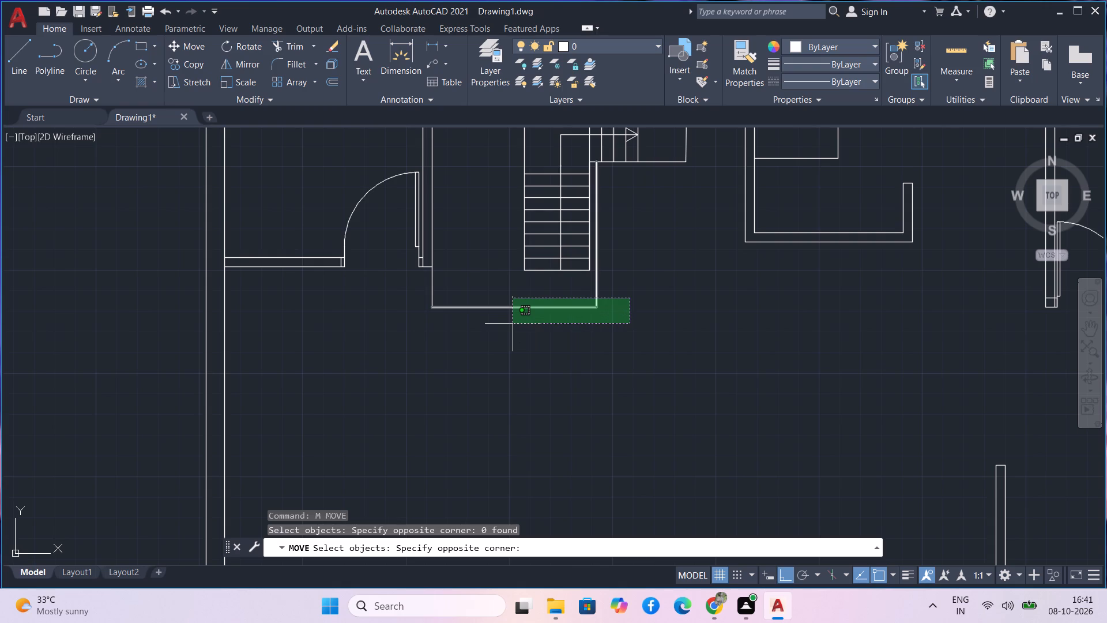
click(513, 324)
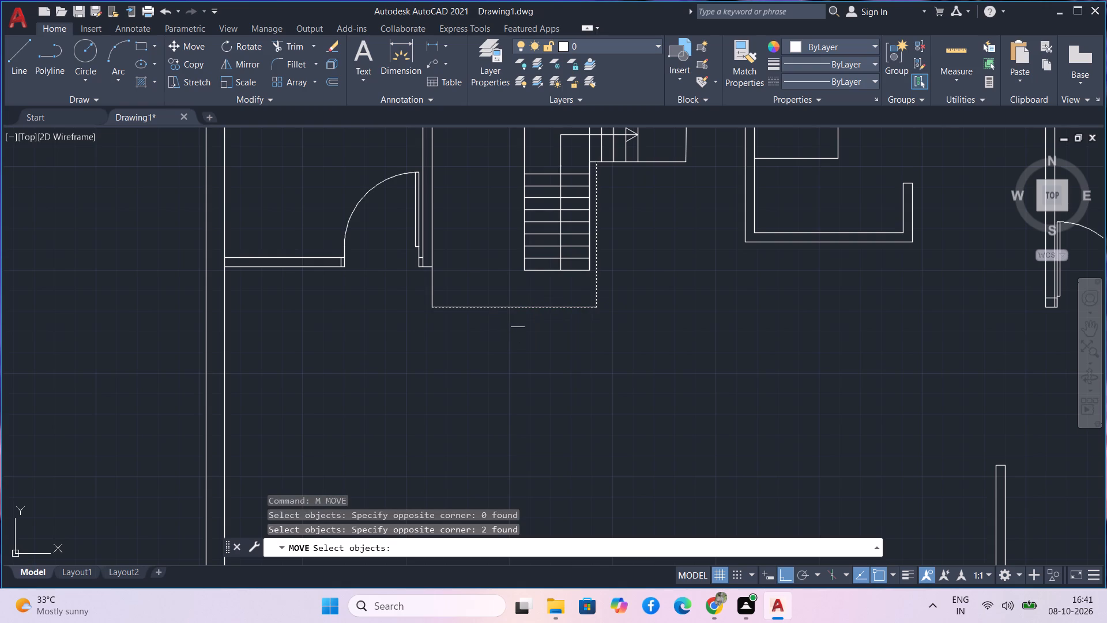
key(space)
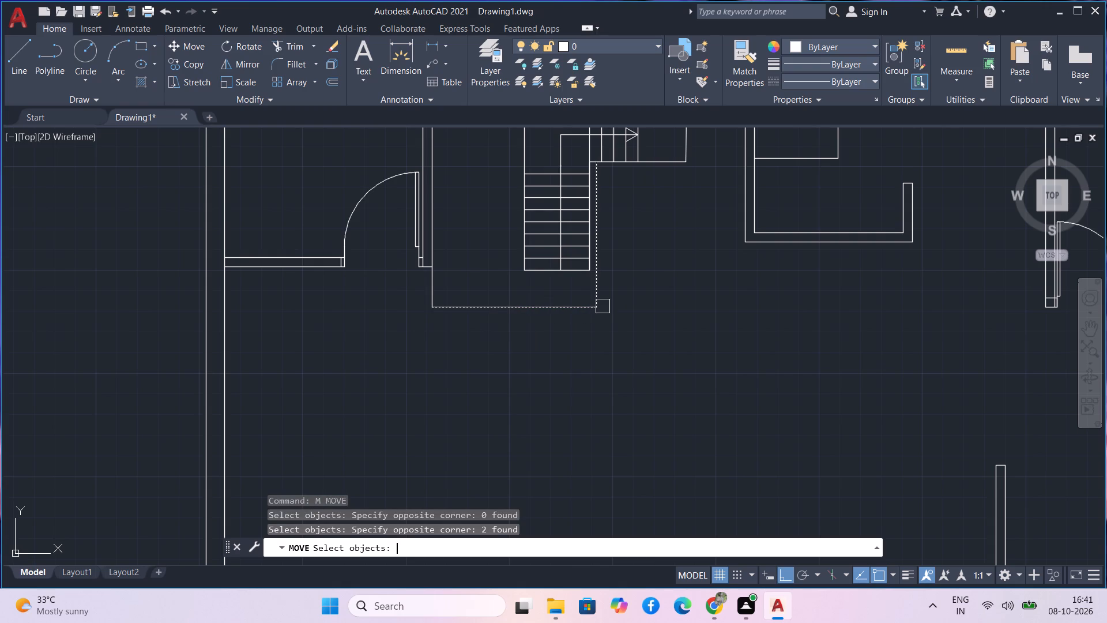
click(603, 306)
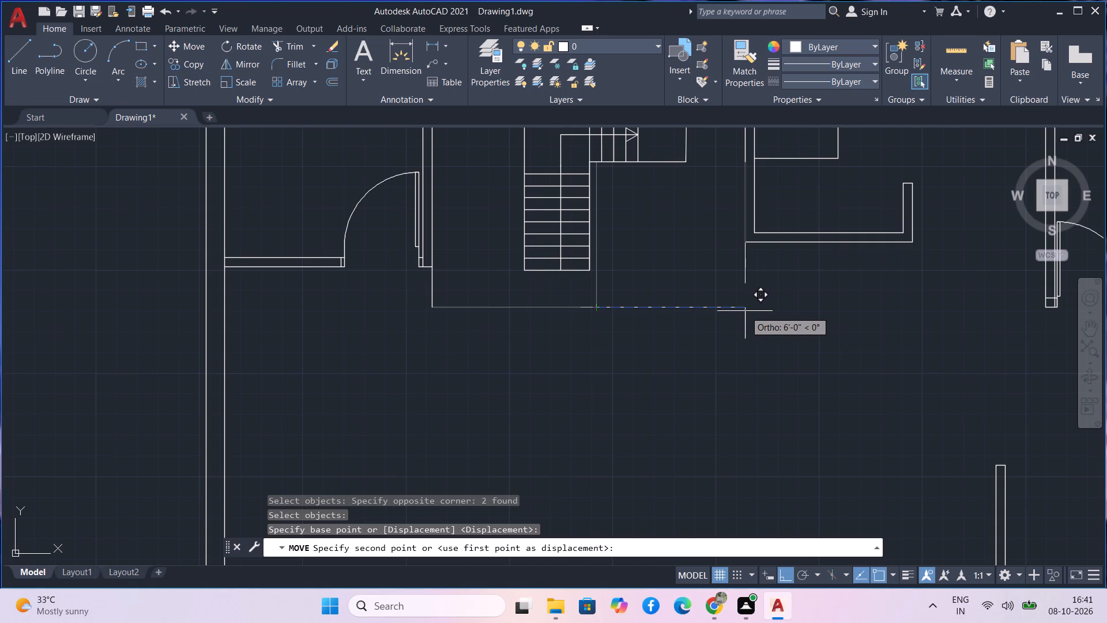
click(744, 313)
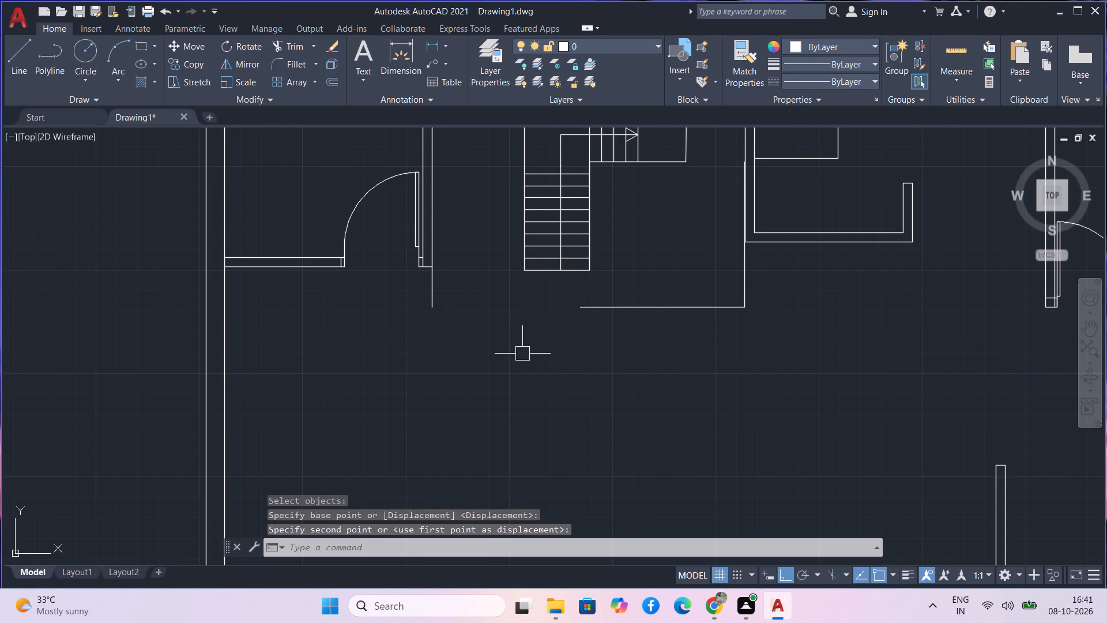
Extend the moved horizontal line west to the short vertical line below the door room's east wall.
text(ex)
key(space)
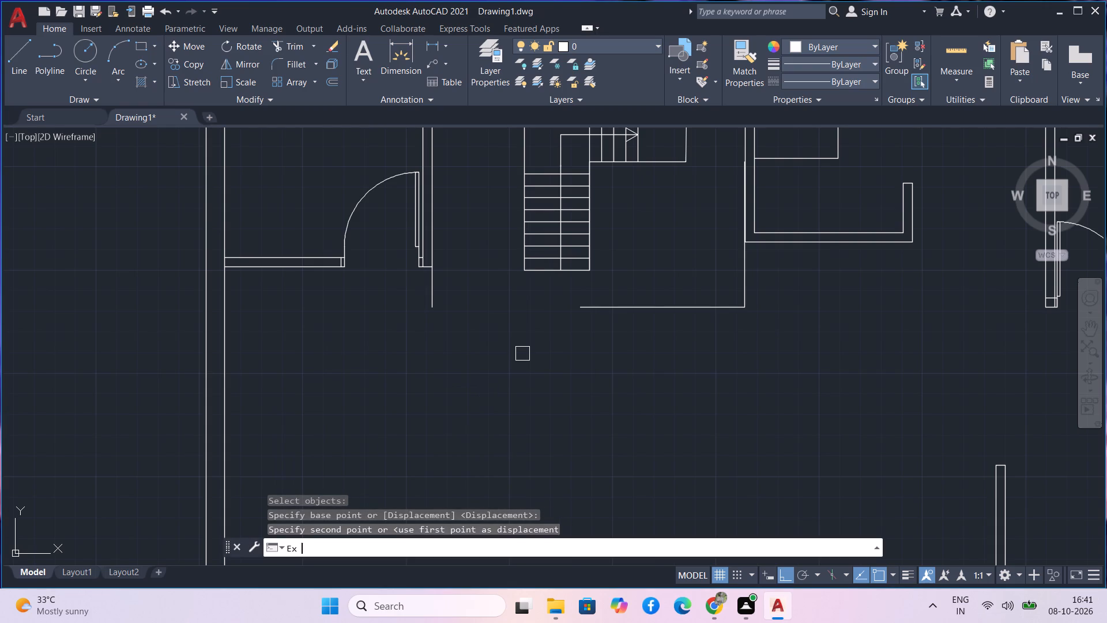
click(597, 309)
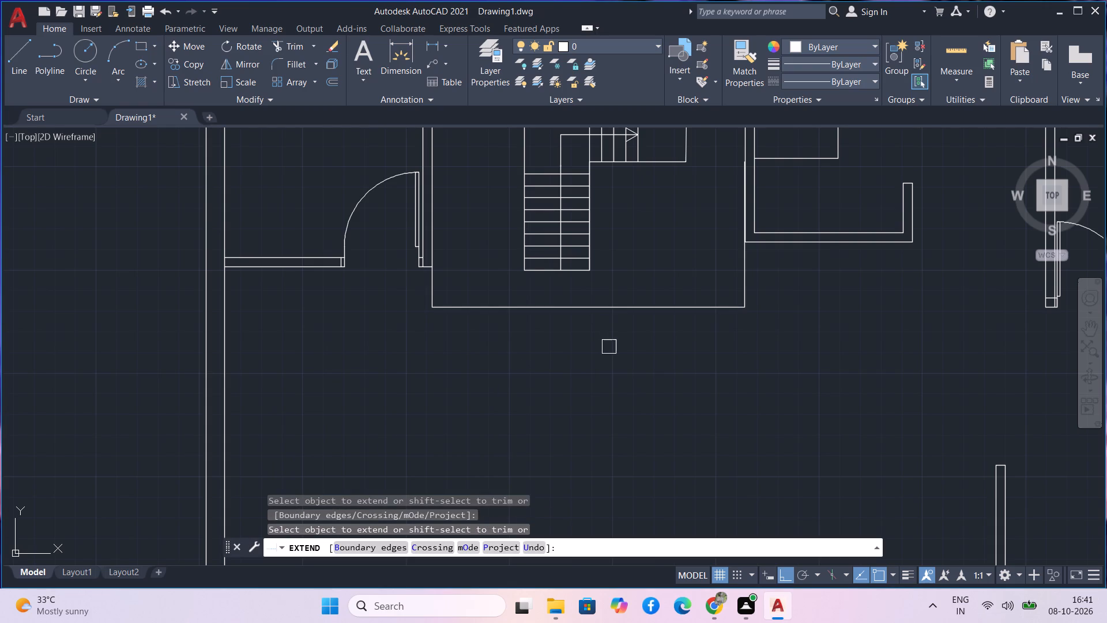
key(Escape)
Offset the horizontal line south of the stairs 4.5 inches south and the two vertical lines west of the stairs 4.5 inches east.
scroll(609, 347, down, 2)
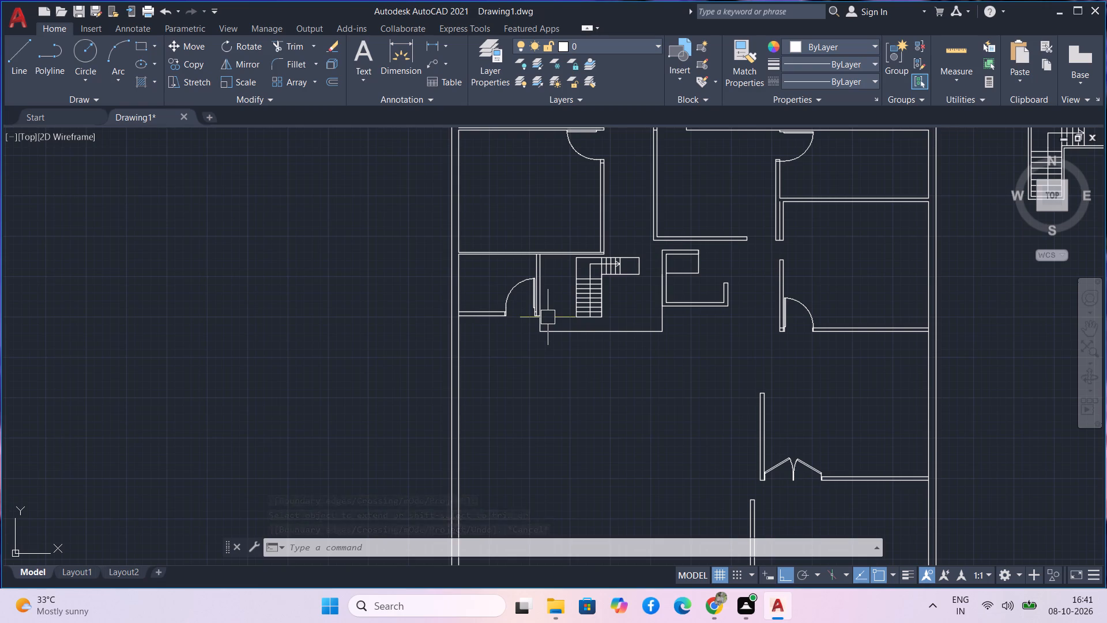
scroll(548, 317, up, 1)
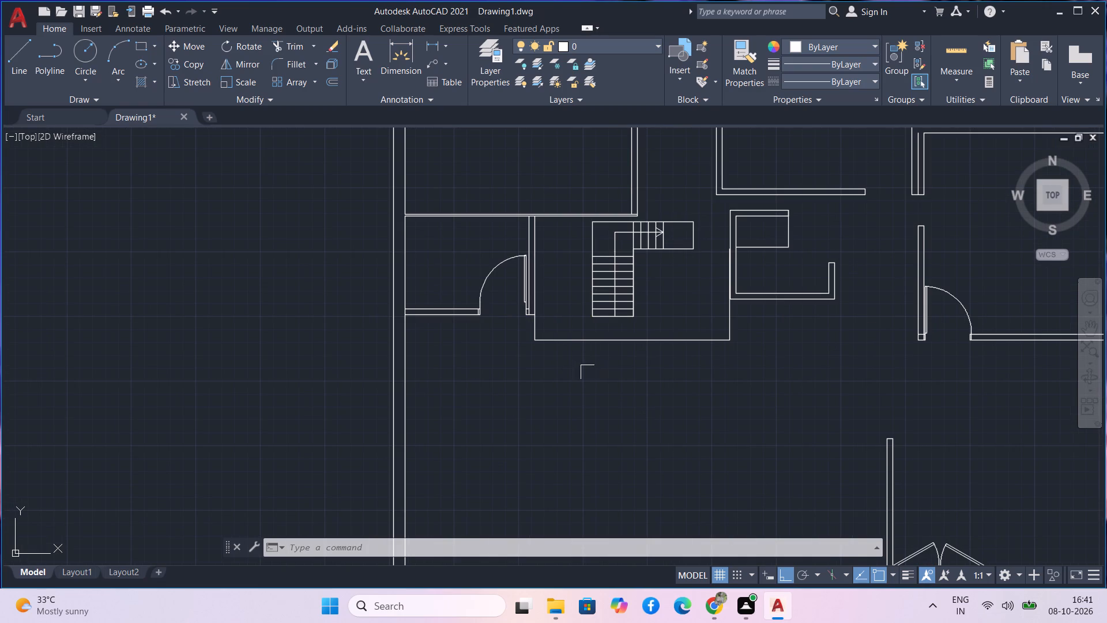
key(Escape)
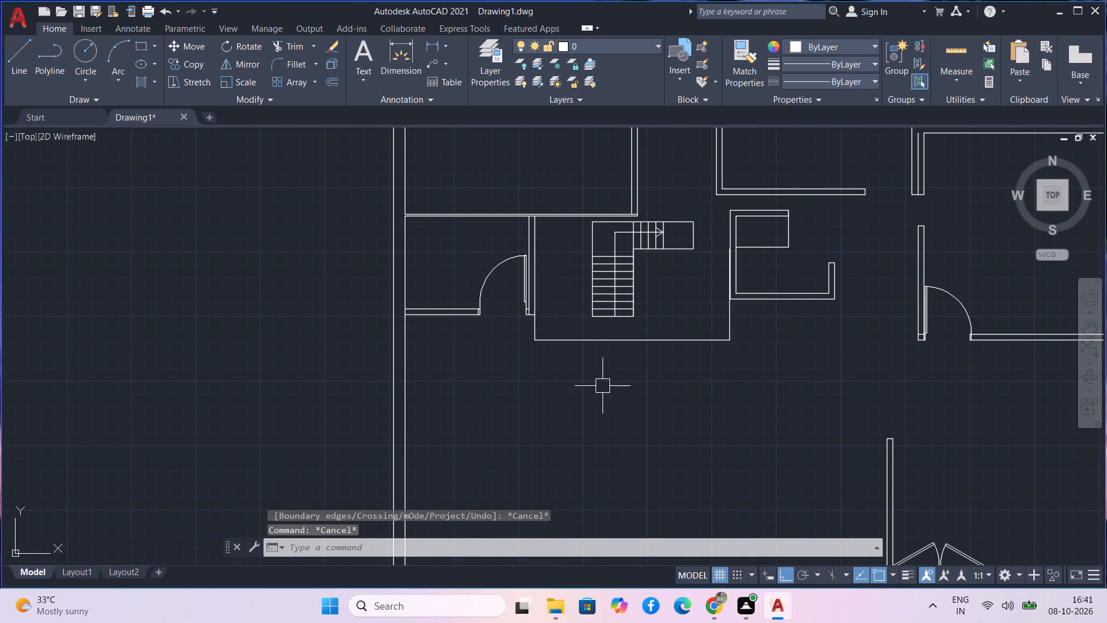
text(o)
key(space)
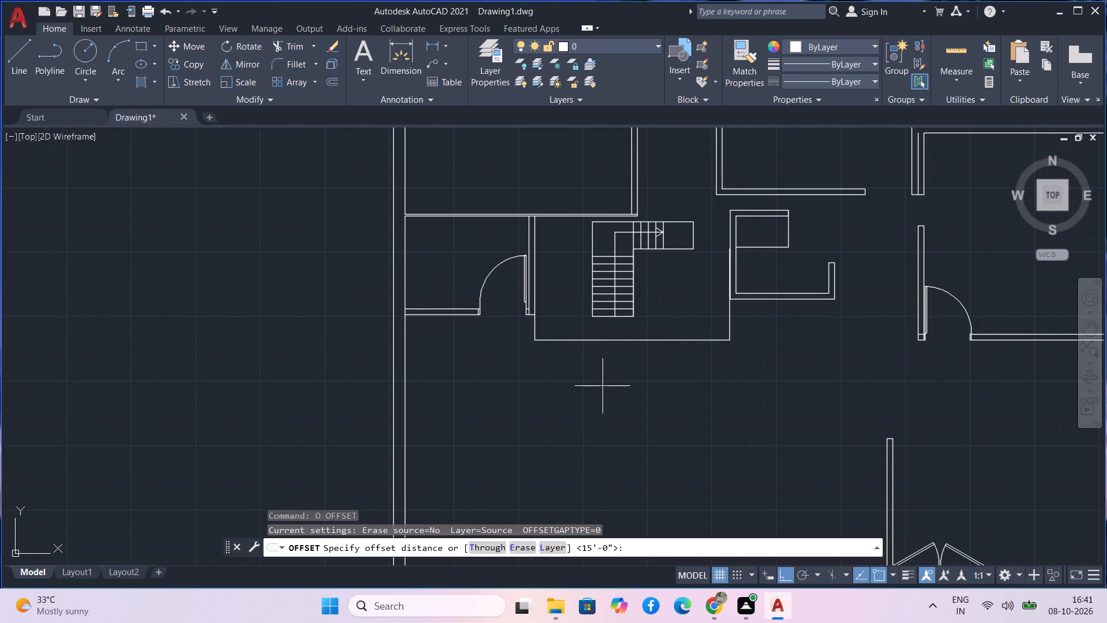
text(4.5)
key(Return)
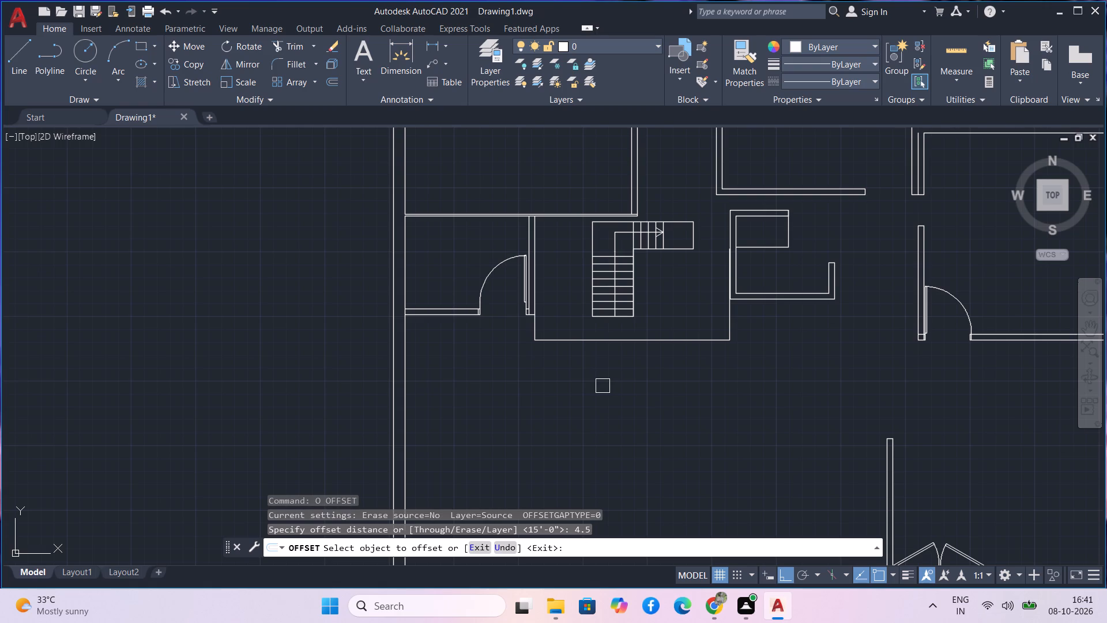
click(593, 344)
click(589, 389)
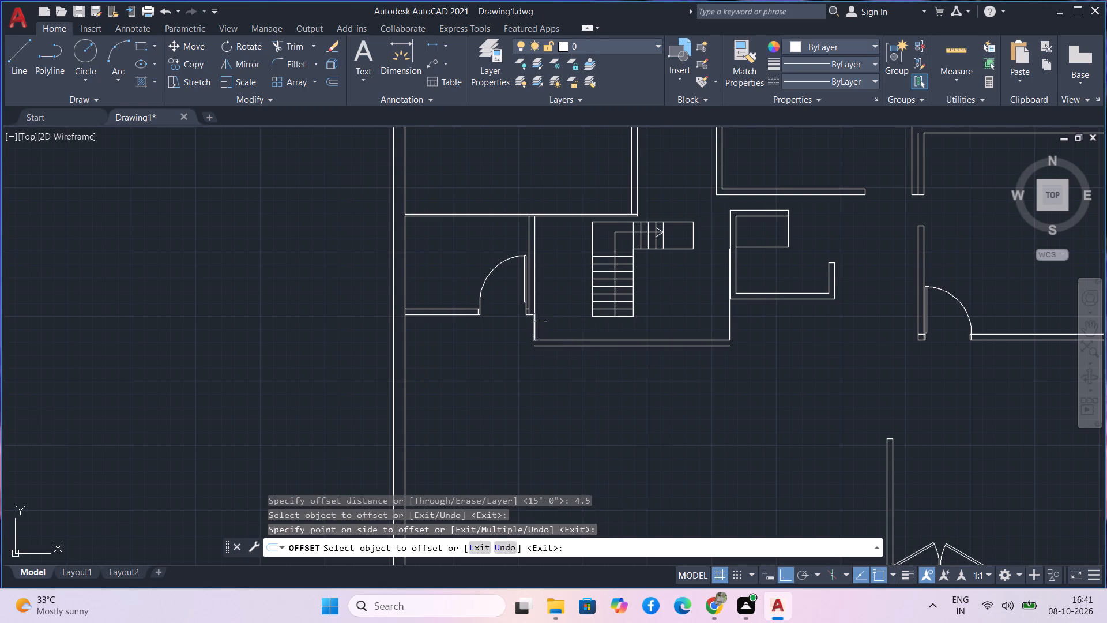
click(540, 328)
click(552, 319)
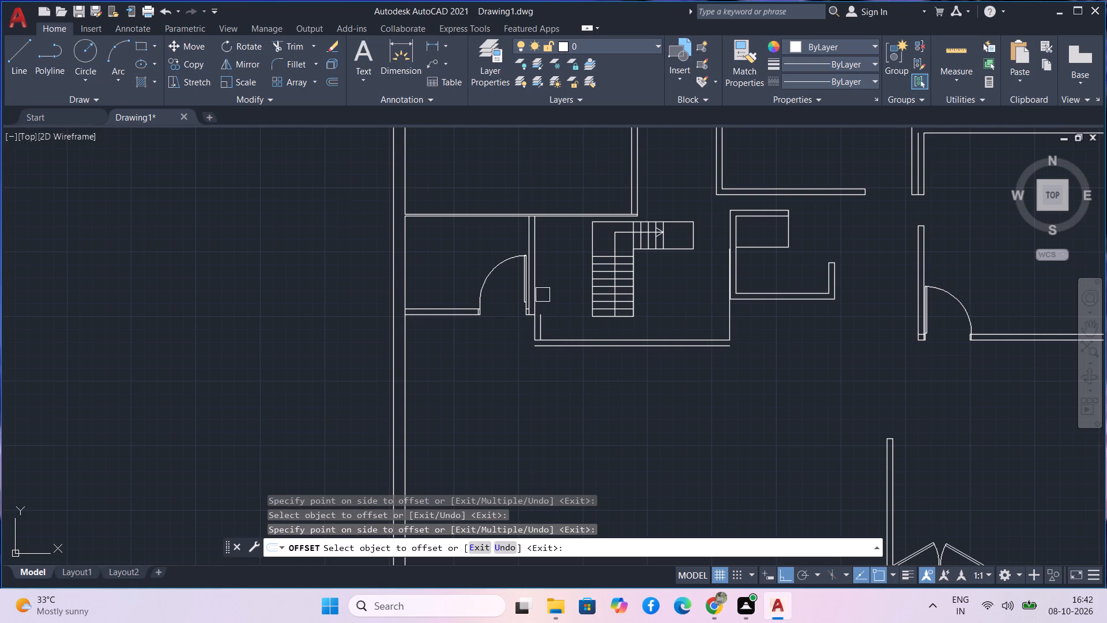
click(540, 297)
click(548, 290)
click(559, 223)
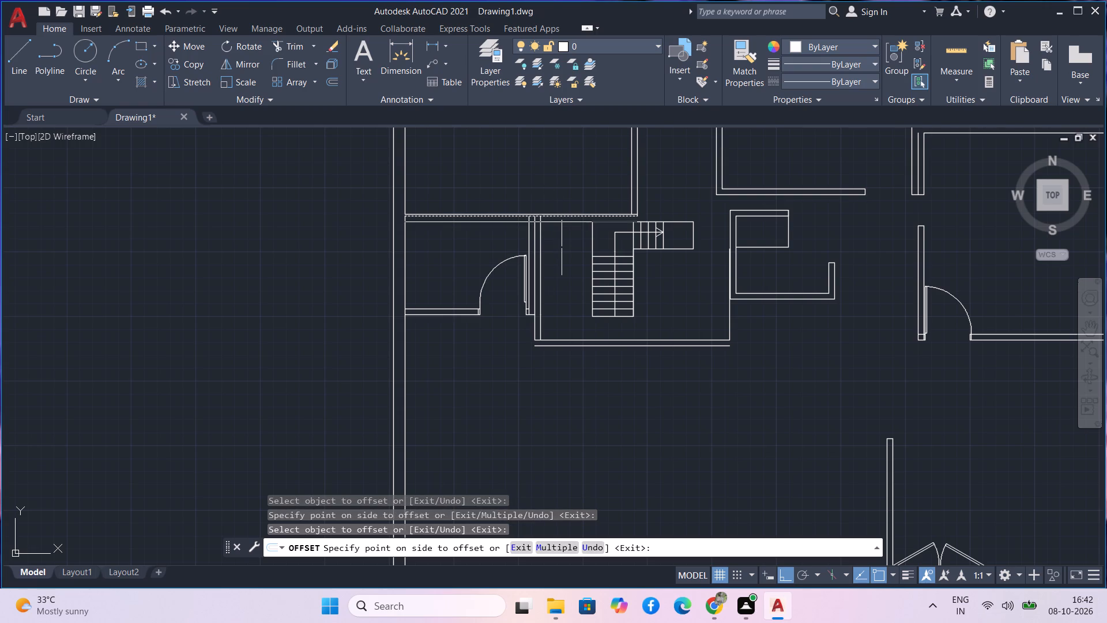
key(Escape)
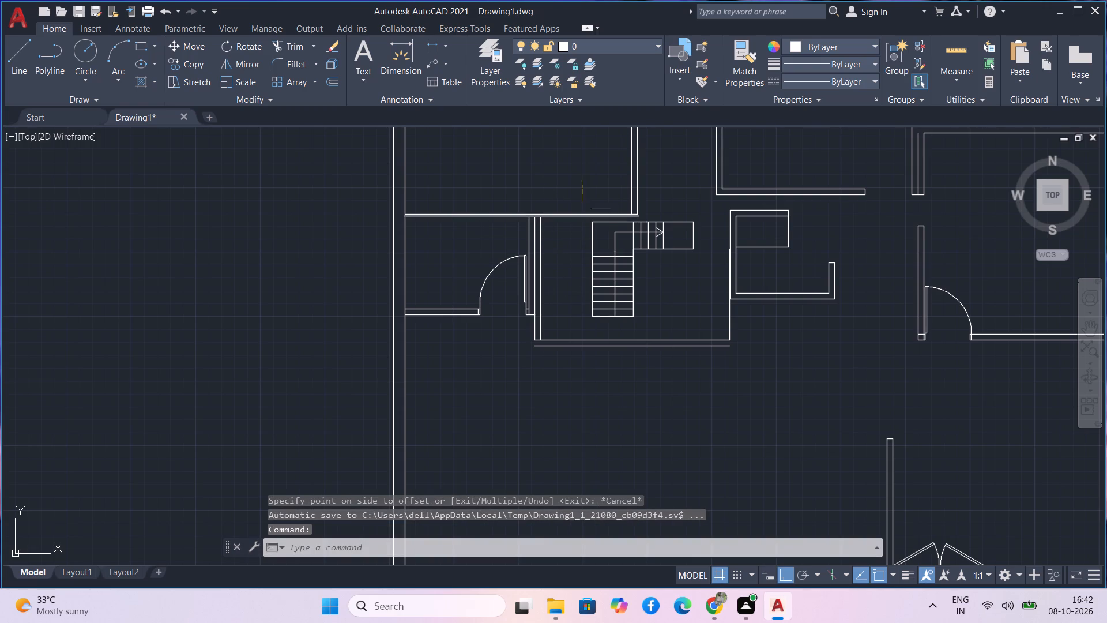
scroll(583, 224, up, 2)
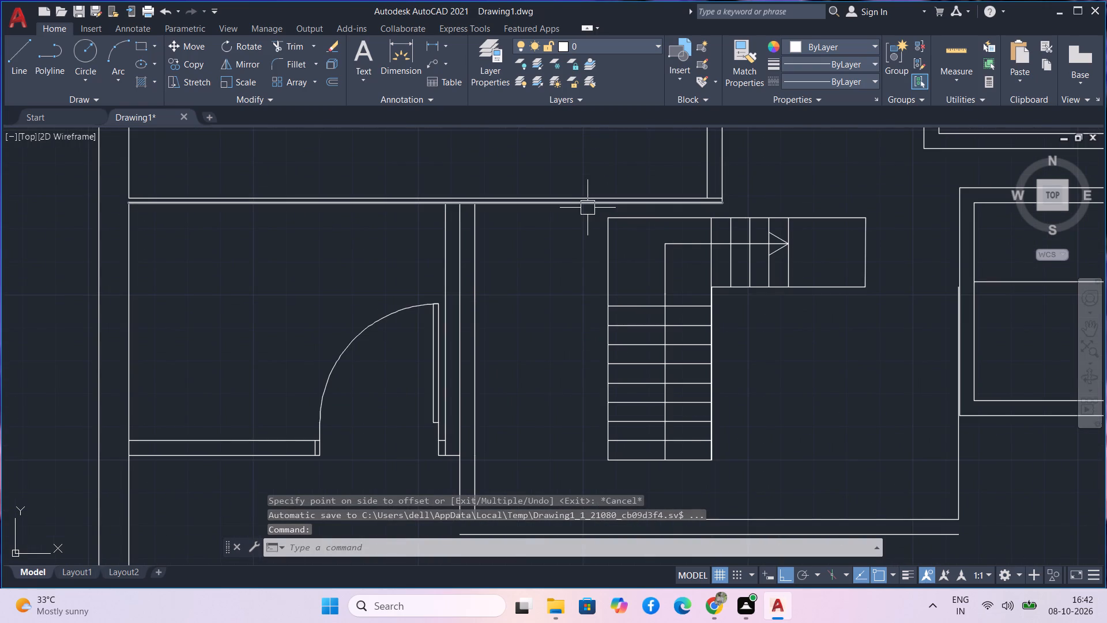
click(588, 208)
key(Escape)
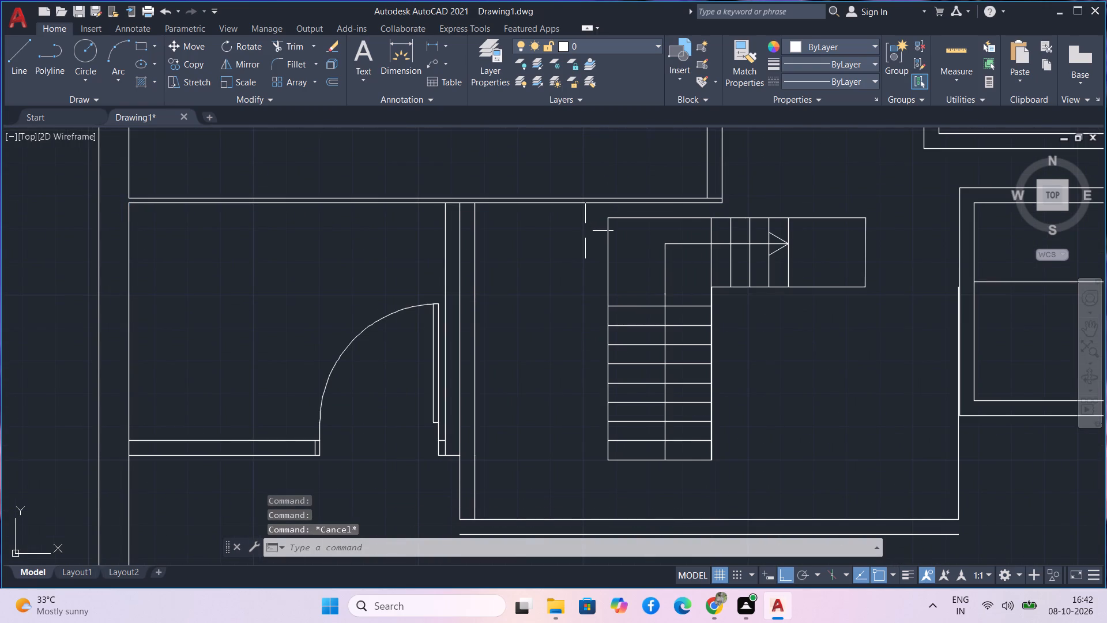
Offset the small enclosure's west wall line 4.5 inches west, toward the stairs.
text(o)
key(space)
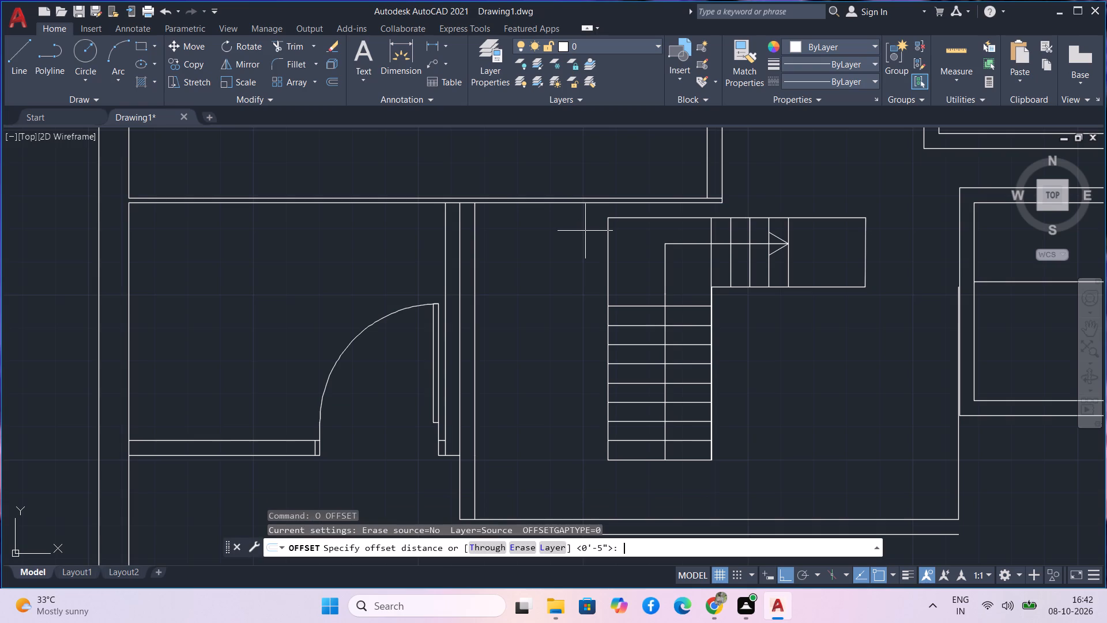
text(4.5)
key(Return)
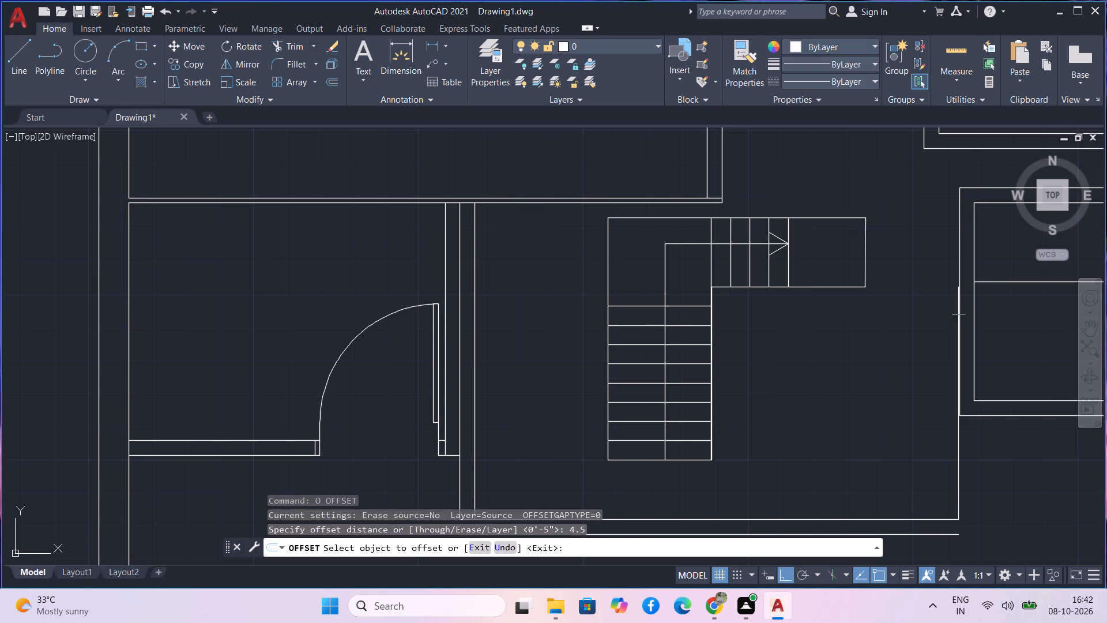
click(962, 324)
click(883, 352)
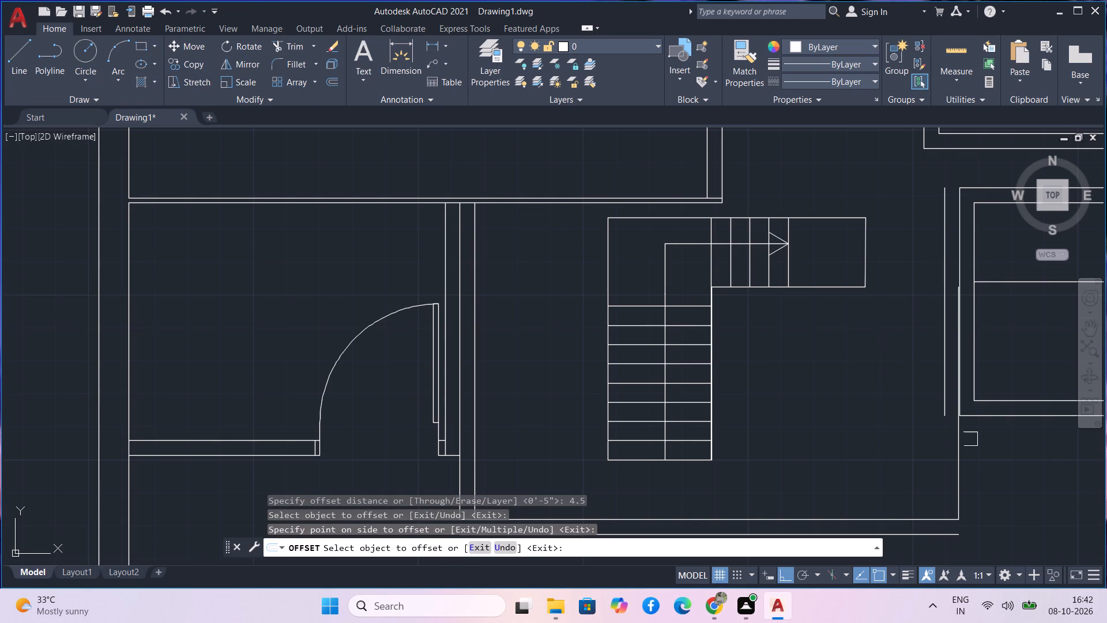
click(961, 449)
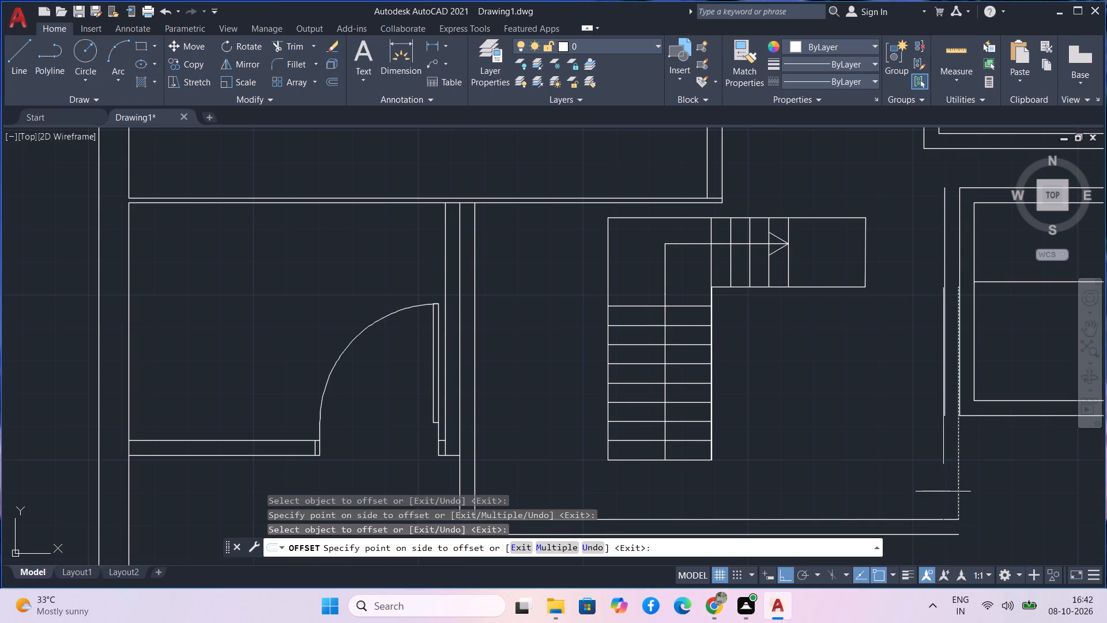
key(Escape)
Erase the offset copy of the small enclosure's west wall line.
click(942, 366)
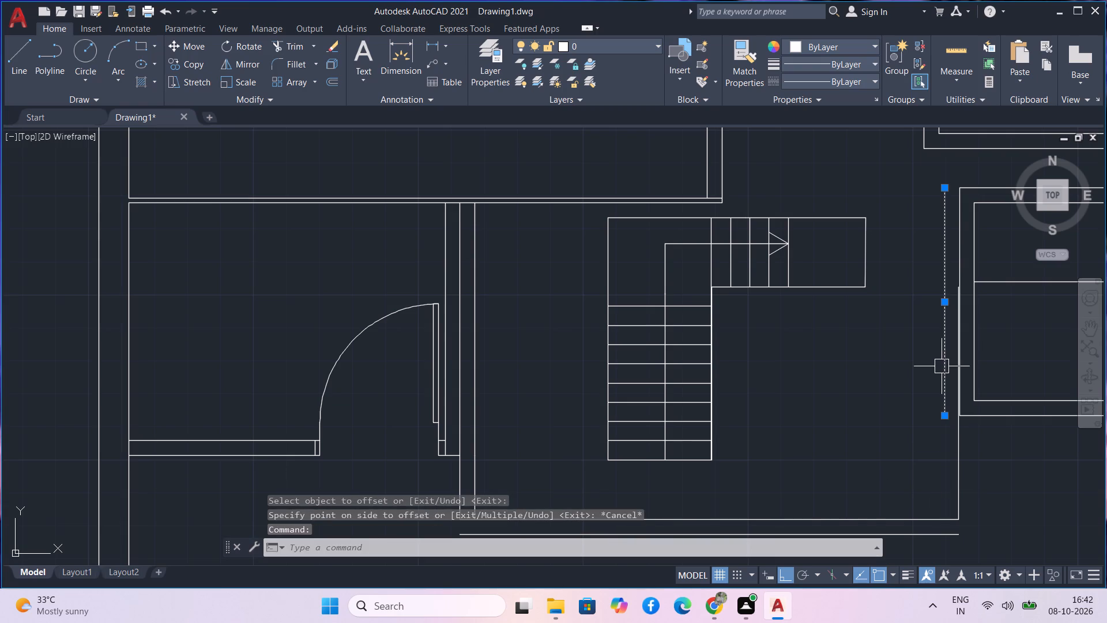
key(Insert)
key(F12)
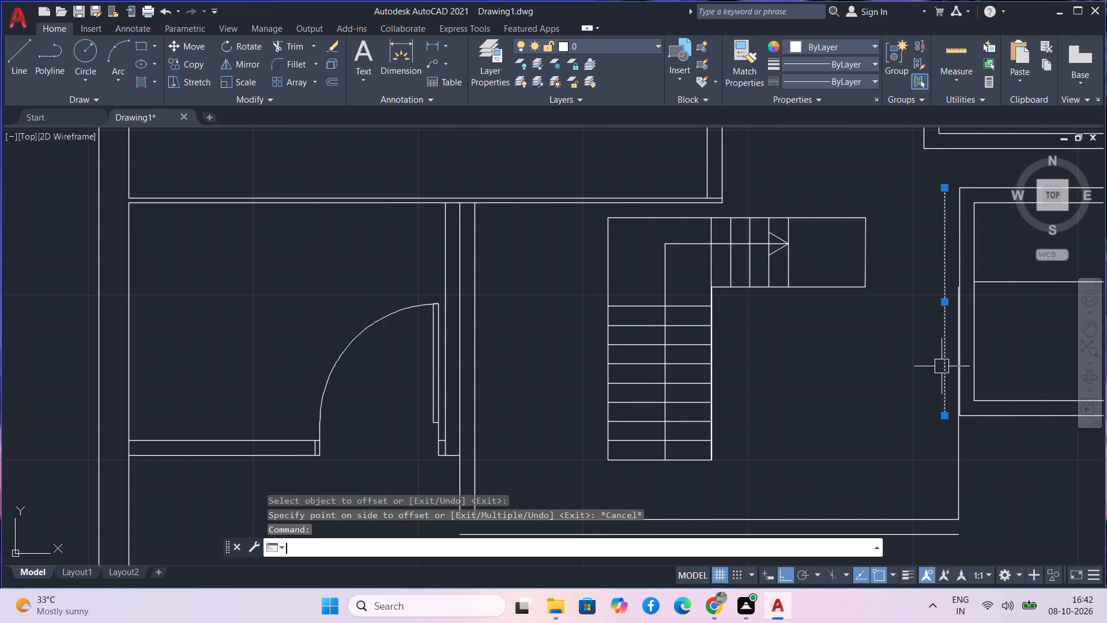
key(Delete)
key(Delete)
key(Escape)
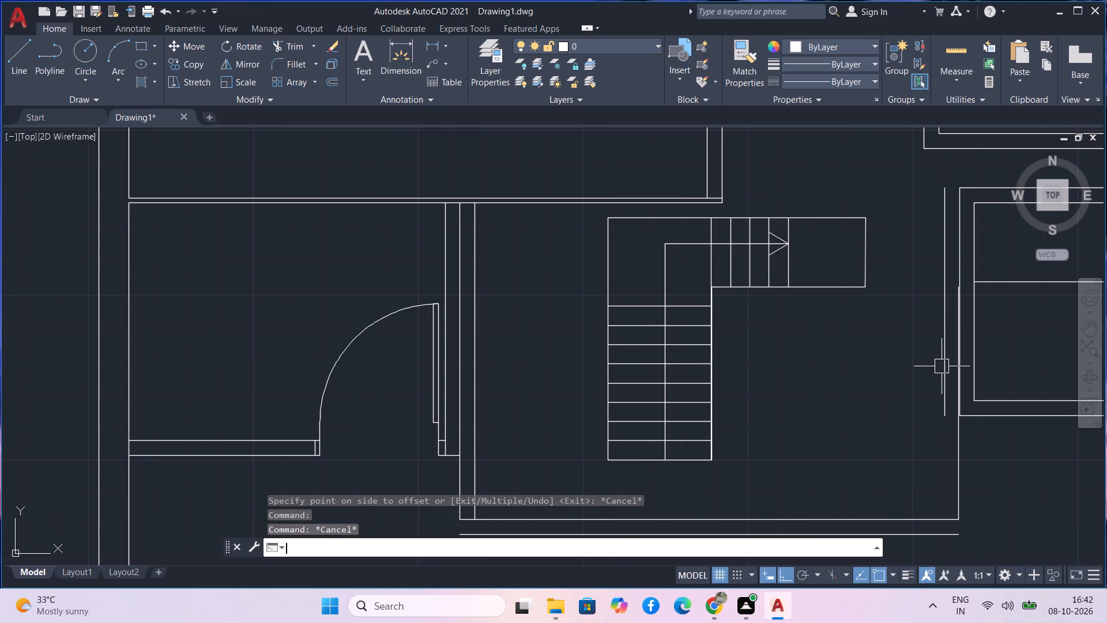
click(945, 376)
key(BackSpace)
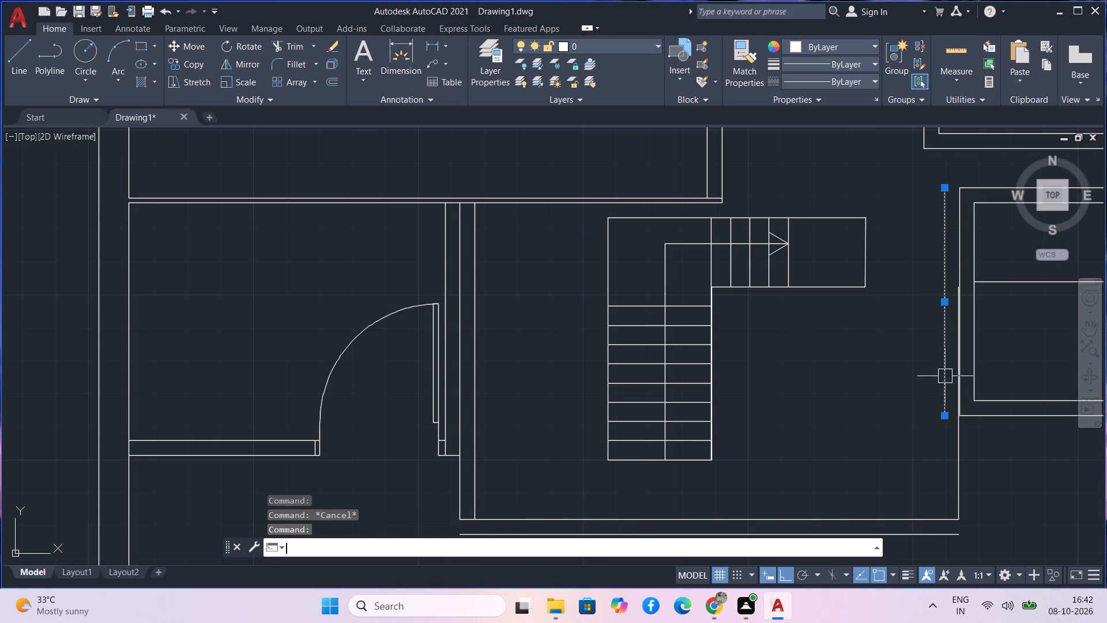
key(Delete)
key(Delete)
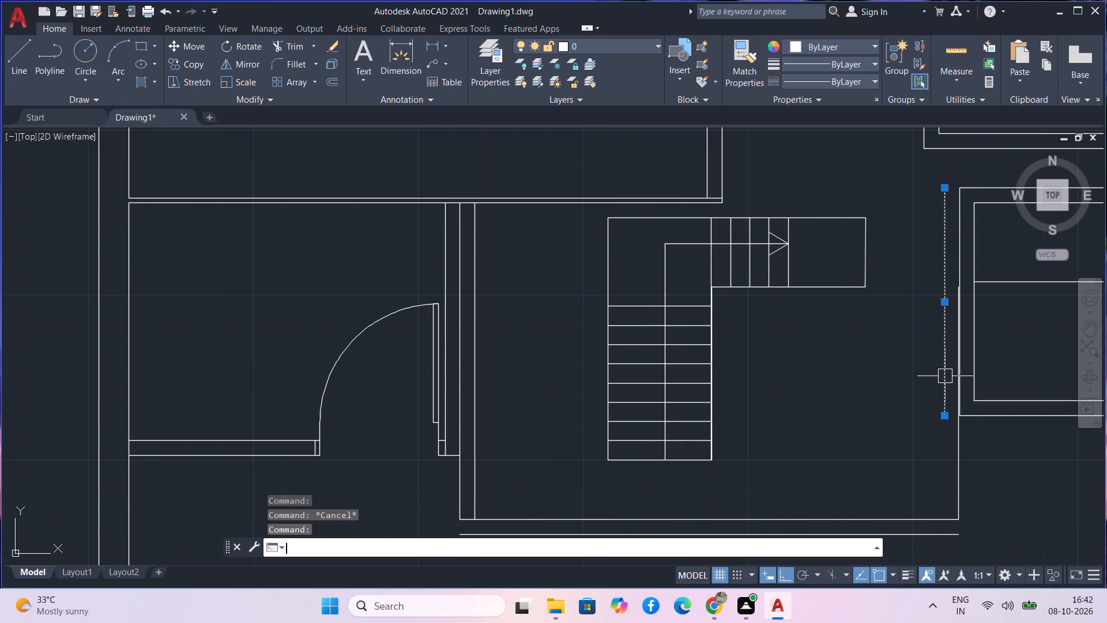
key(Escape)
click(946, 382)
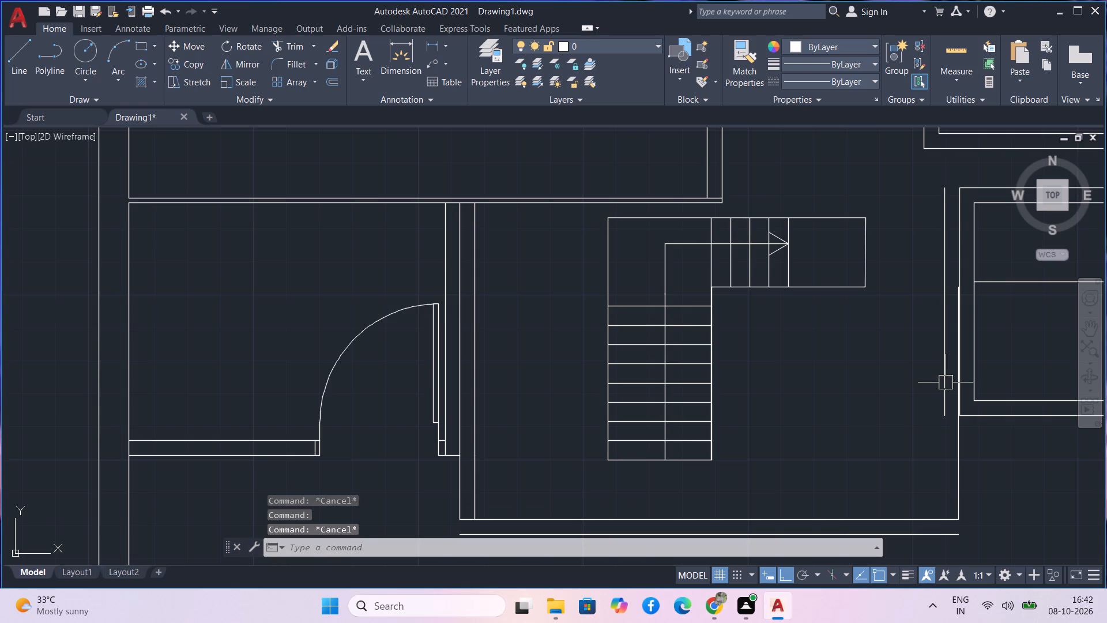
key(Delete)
Offset the horizontal line south of the stairs 4.5 inches north and the vertical line east of the stairs 4.5 inches west.
middle_drag(946, 382, 903, 334)
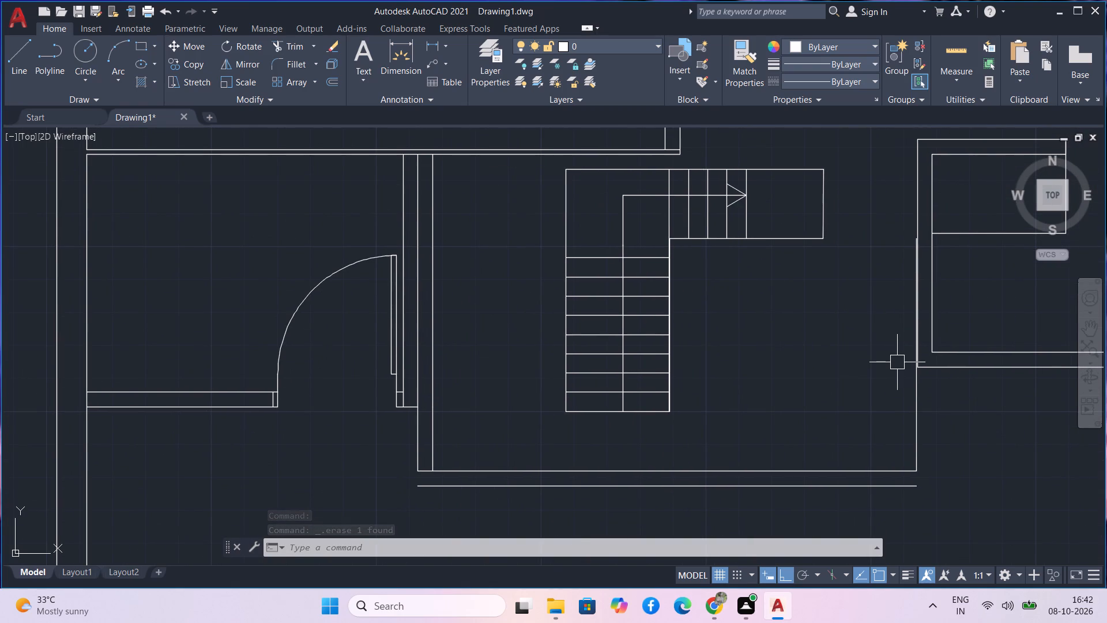
text(o)
key(space)
text(4.5)
key(Return)
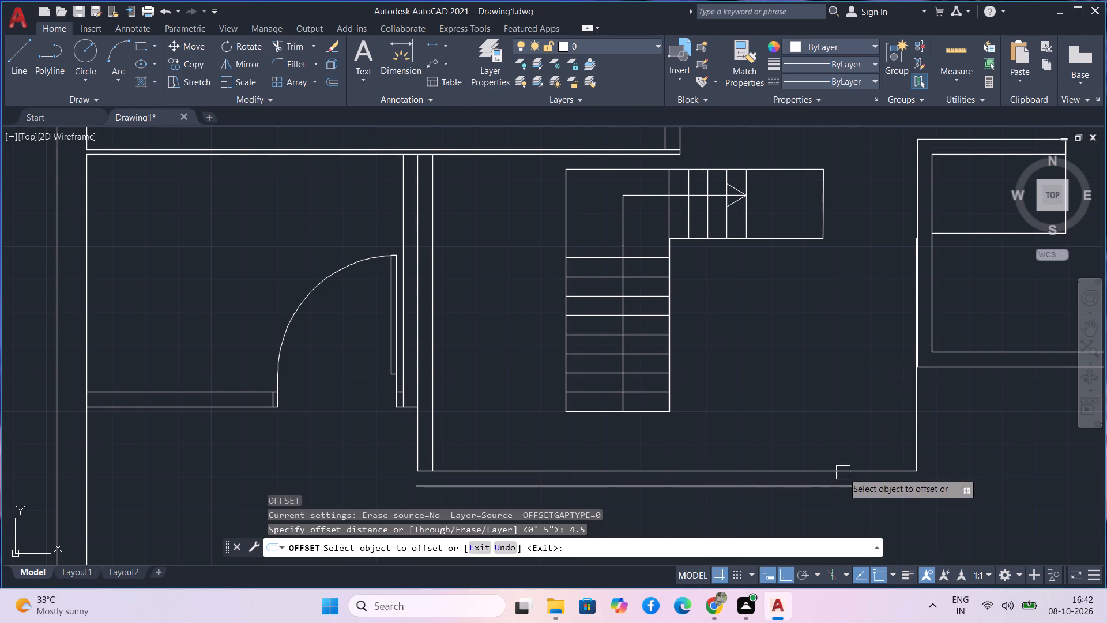
click(843, 472)
click(839, 415)
click(914, 432)
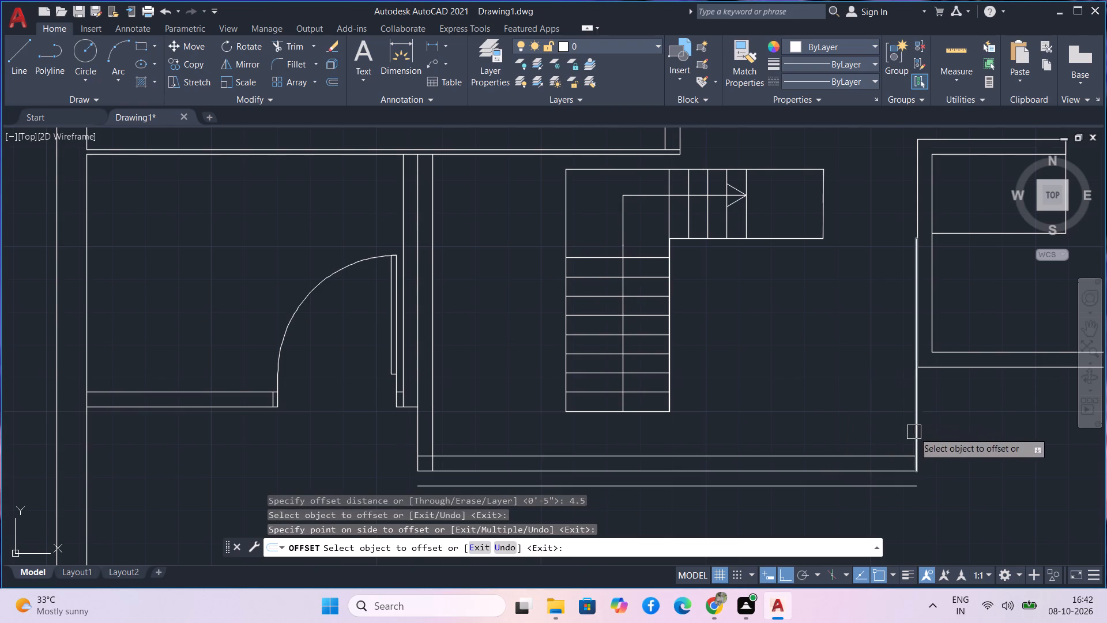
click(879, 407)
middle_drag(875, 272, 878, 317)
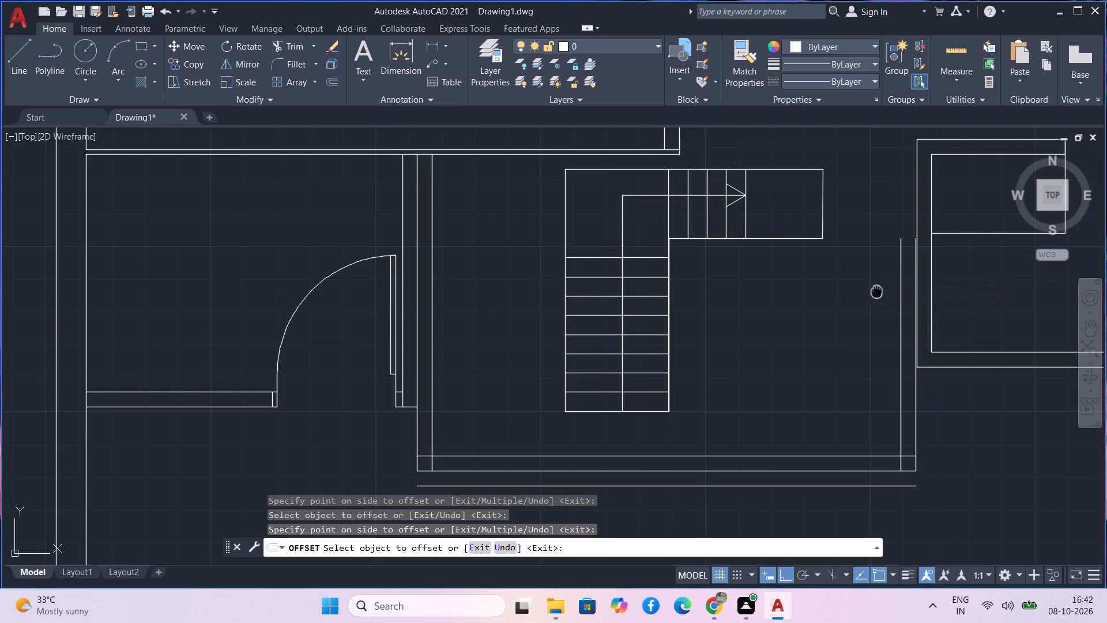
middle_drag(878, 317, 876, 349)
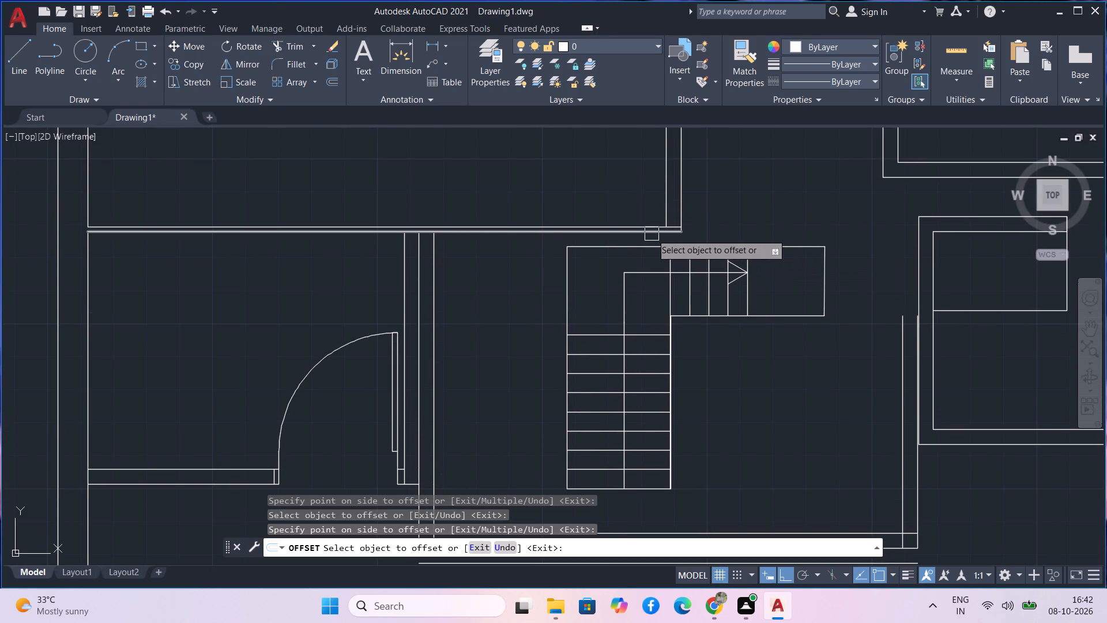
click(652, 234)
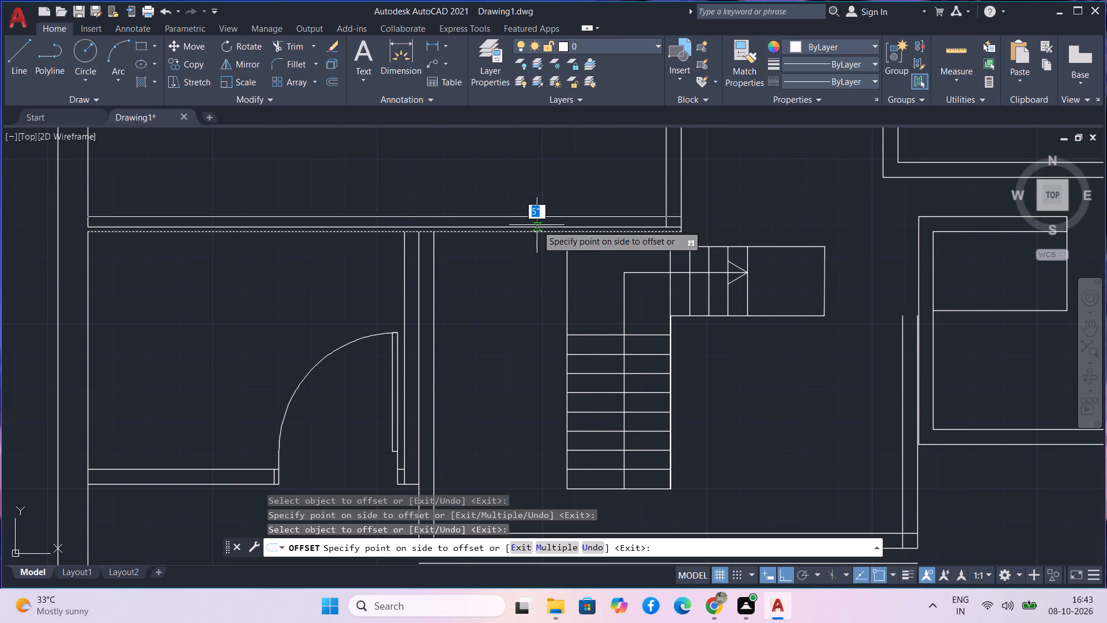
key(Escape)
Erase the outermost of the three parallel horizontal lines south of the stairs.
scroll(621, 378, down, 1)
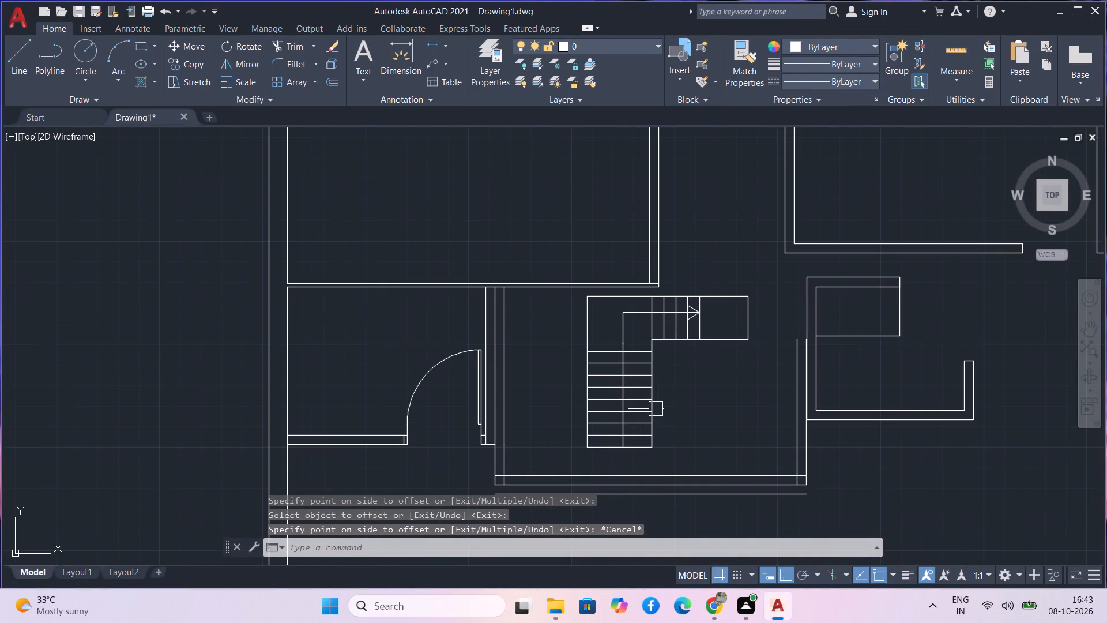
key(grave)
key(Escape)
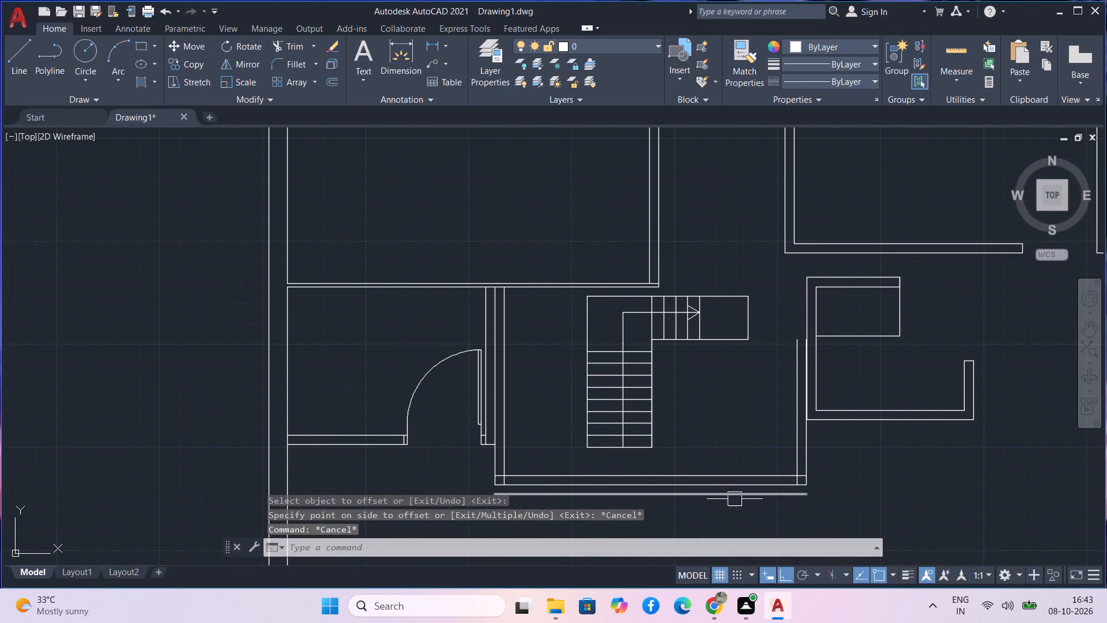
click(736, 497)
key(Delete)
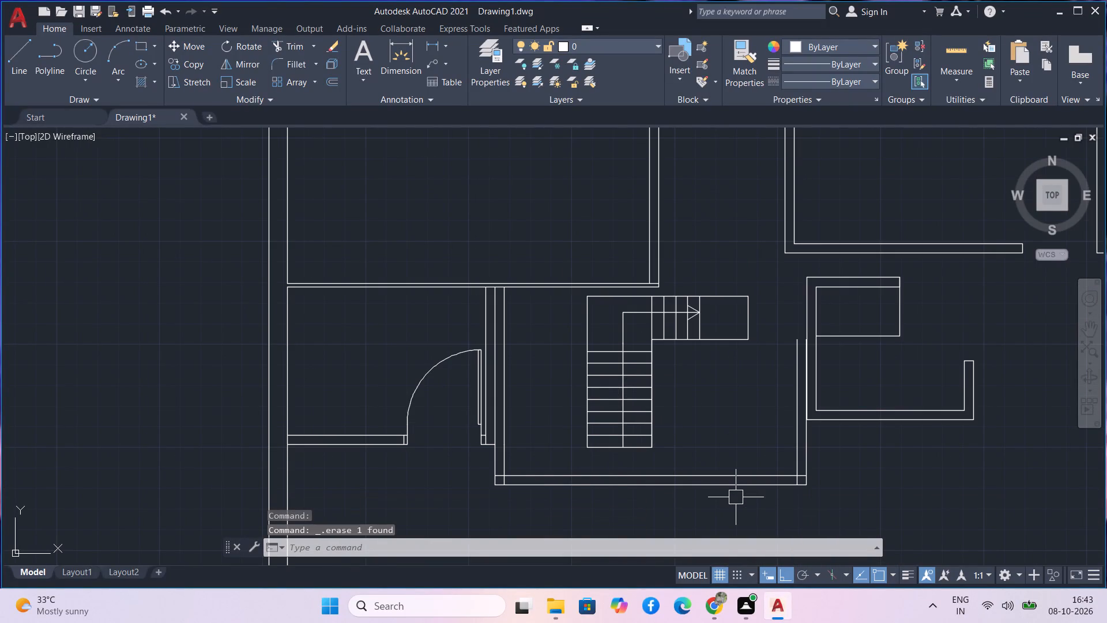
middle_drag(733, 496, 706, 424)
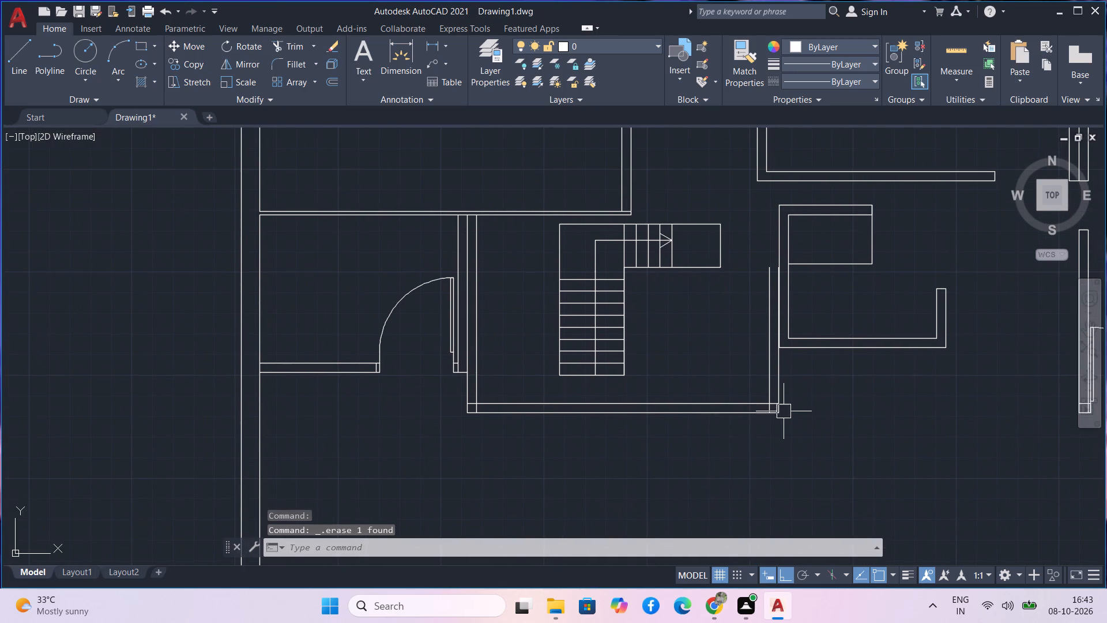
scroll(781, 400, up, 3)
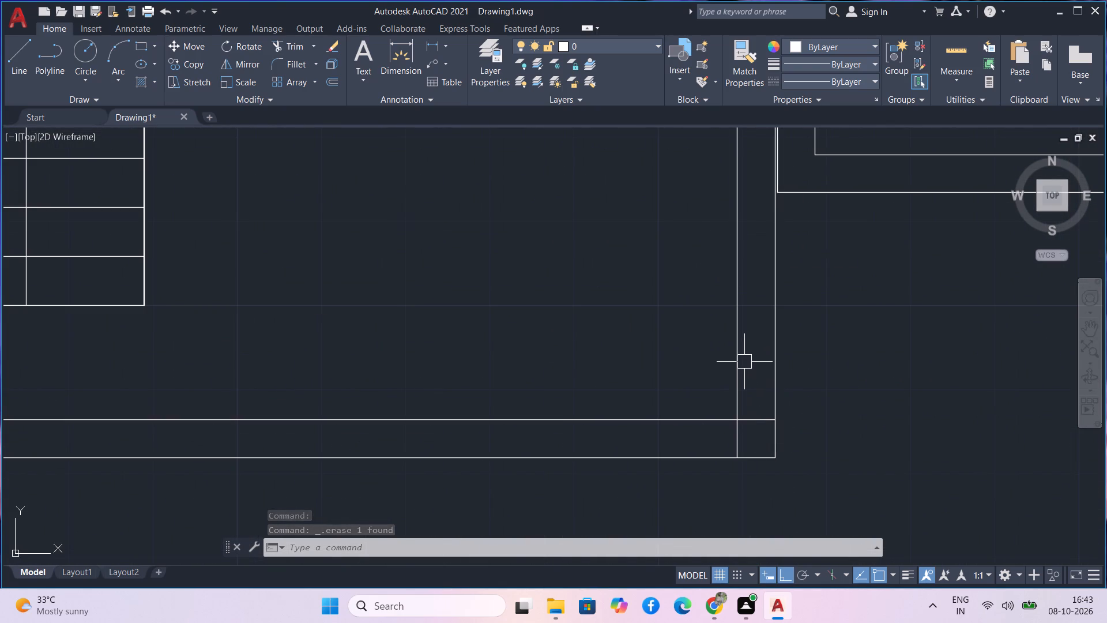
Trim the overlapping line ends at the south-east corner of the staircase enclosure's double-line wall.
scroll(744, 363, up, 1)
key(t)
text(rv)
key(space)
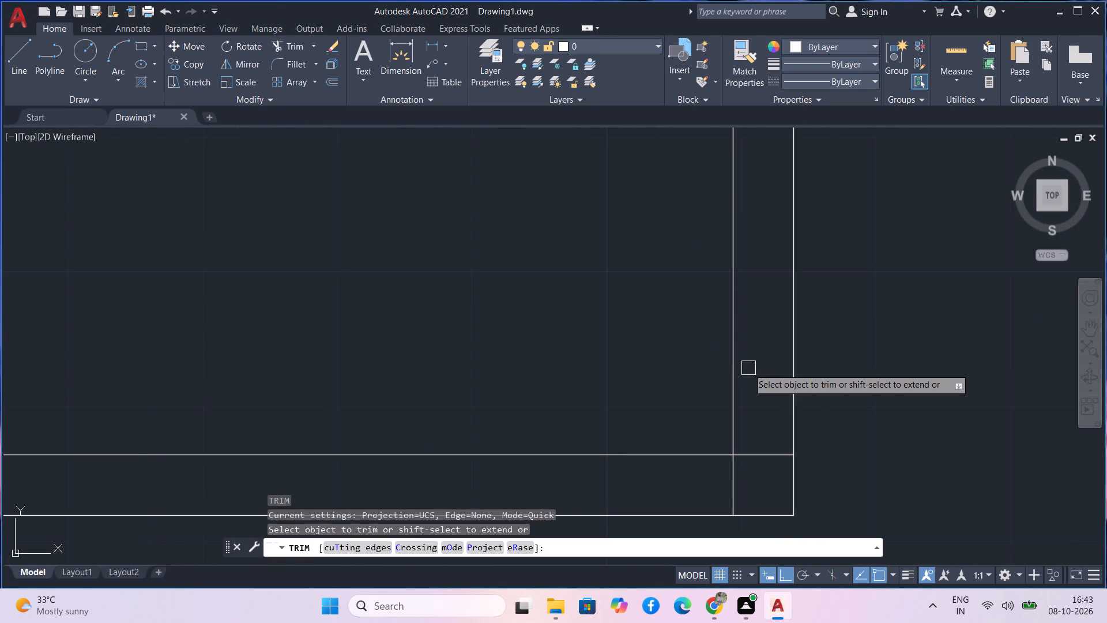
drag(748, 368, 662, 493)
Trim the overlapping line ends at the south-west corner of the staircase enclosure's double-line wall.
scroll(660, 490, down, 4)
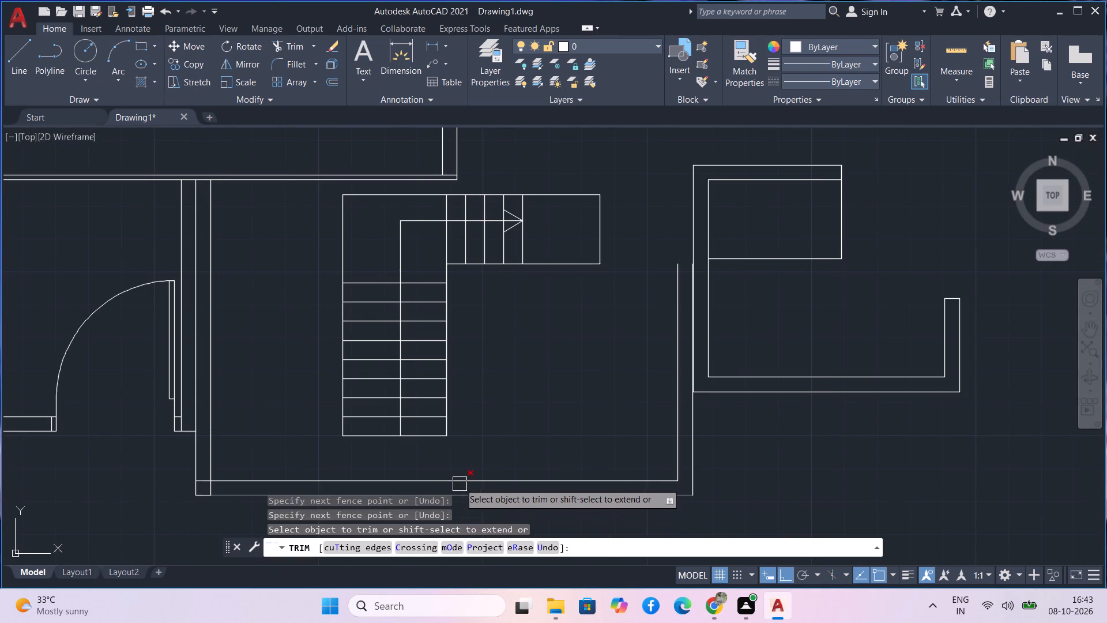
middle_drag(475, 453, 807, 273)
scroll(518, 265, up, 2)
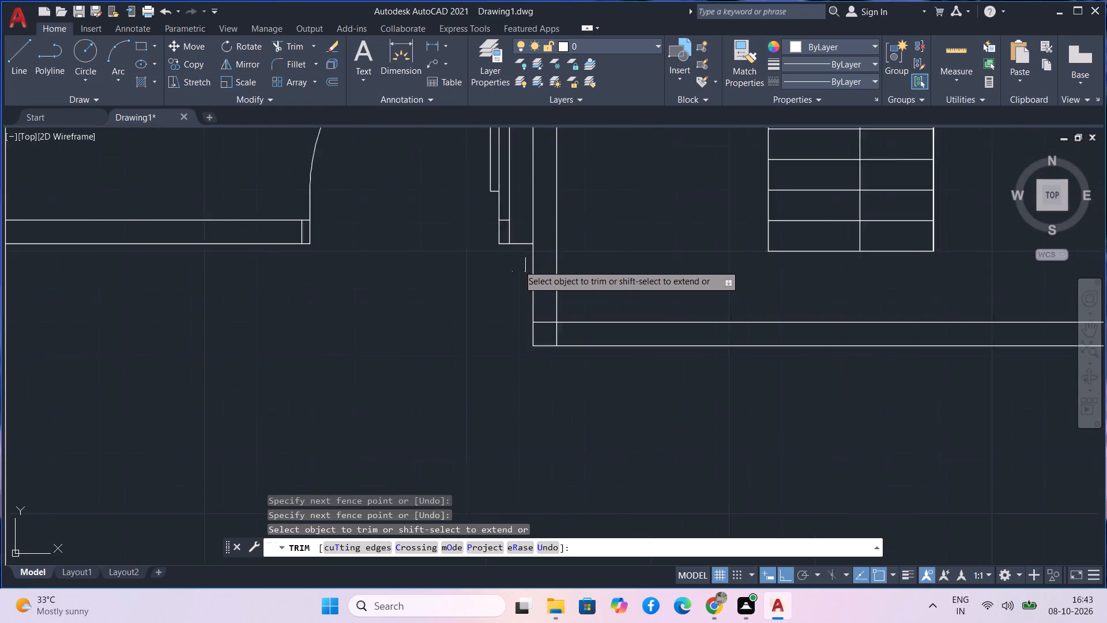
scroll(518, 265, up, 2)
scroll(581, 397, down, 1)
middle_drag(580, 397, 584, 222)
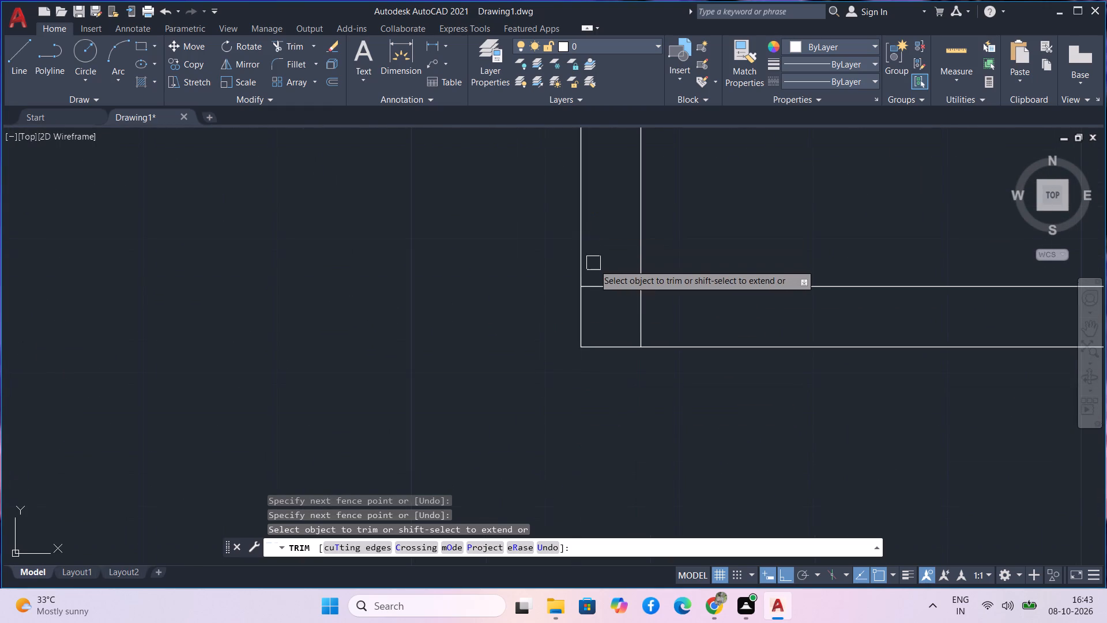
drag(596, 265, 669, 324)
scroll(670, 324, down, 2)
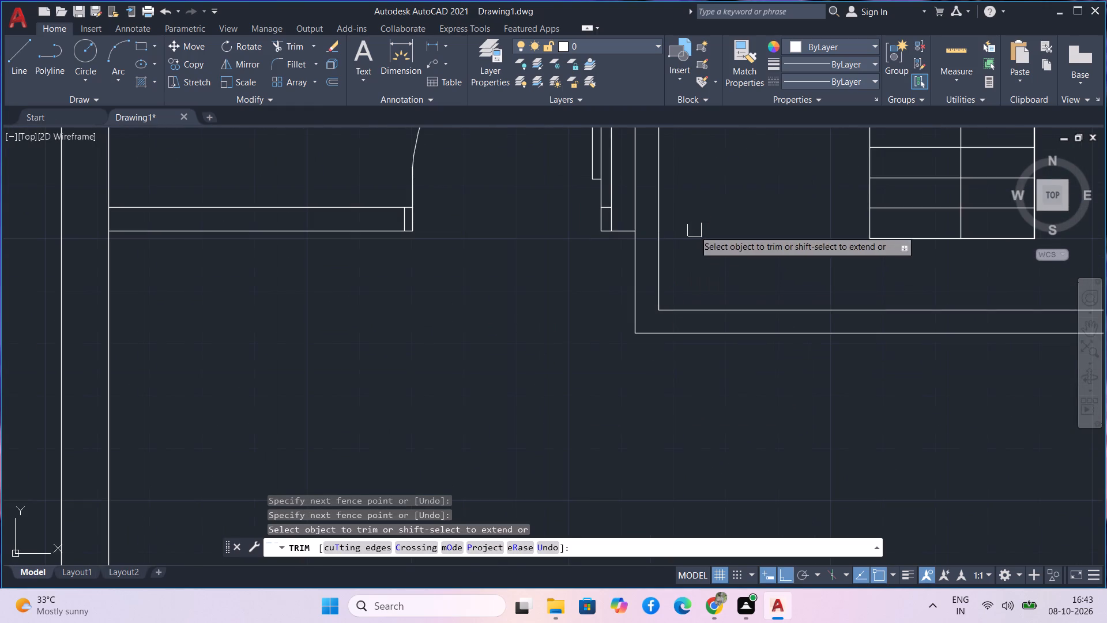
middle_drag(694, 230, 687, 340)
scroll(688, 275, down, 4)
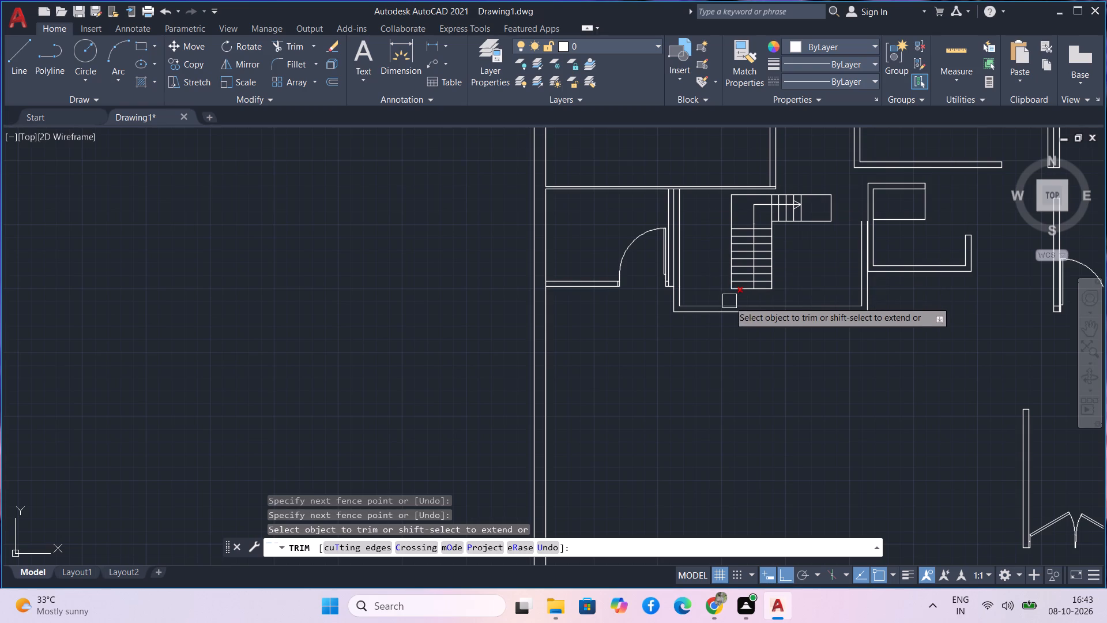
scroll(750, 357, down, 1)
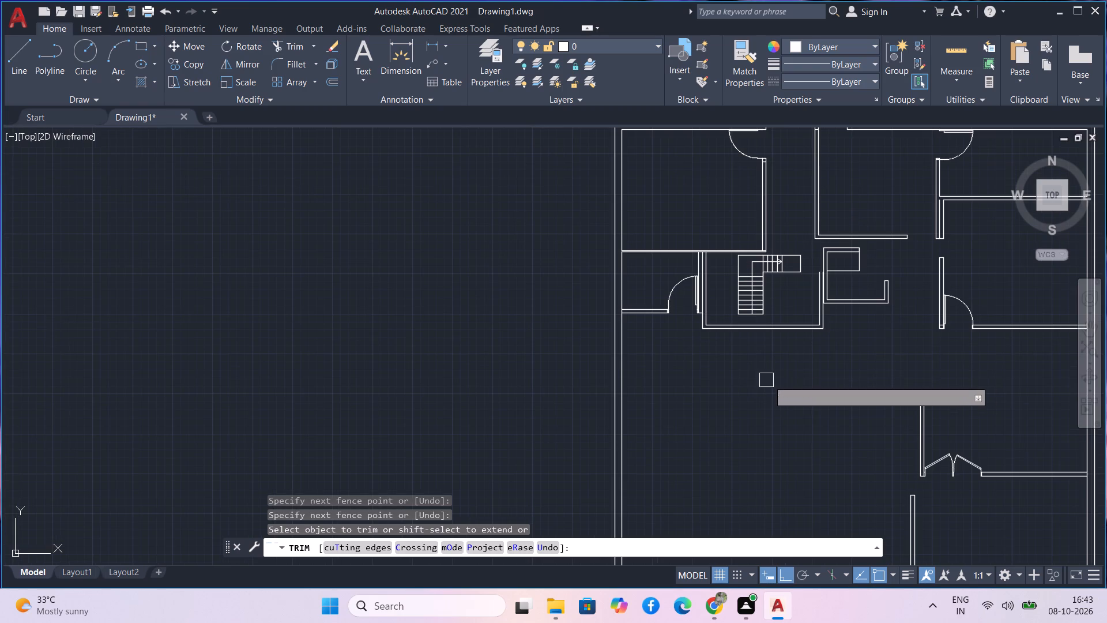
middle_drag(826, 379, 801, 376)
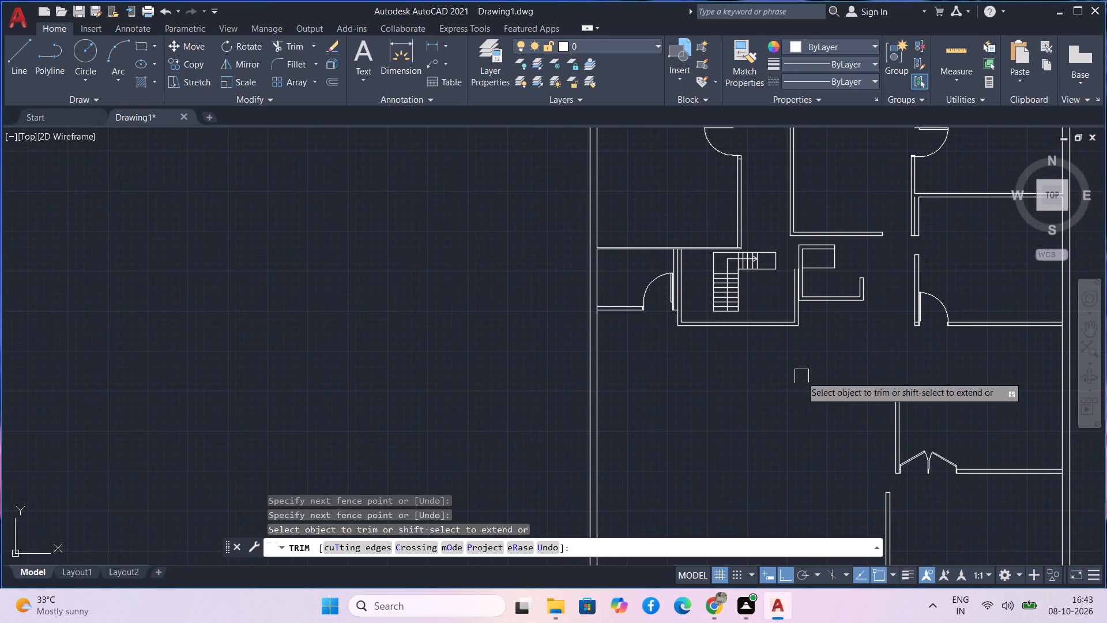
middle_drag(801, 376, 791, 356)
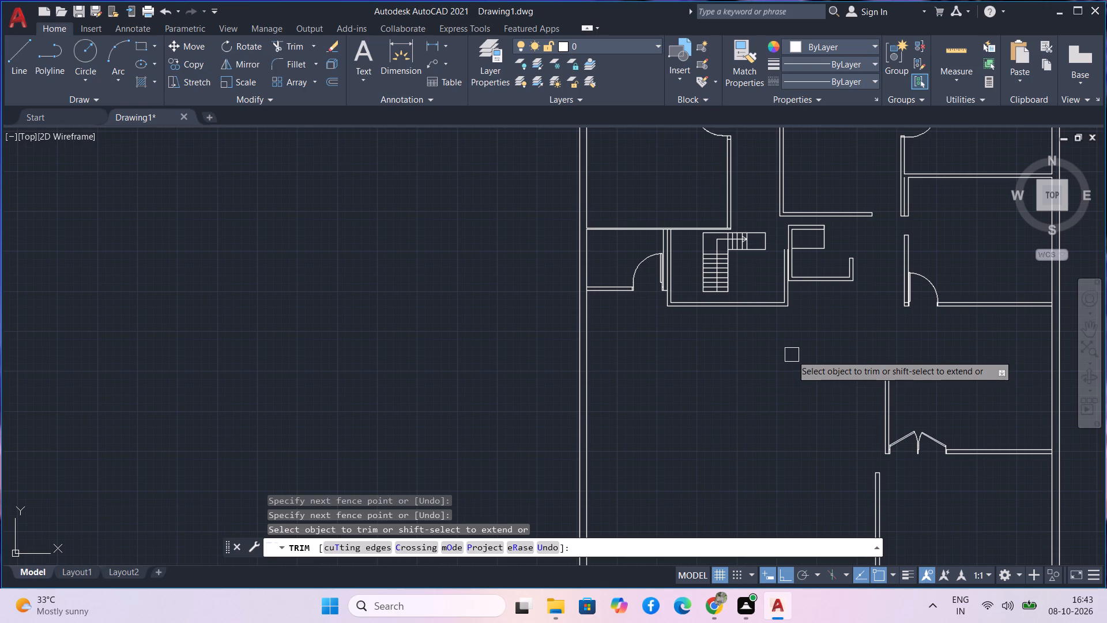
click(792, 355)
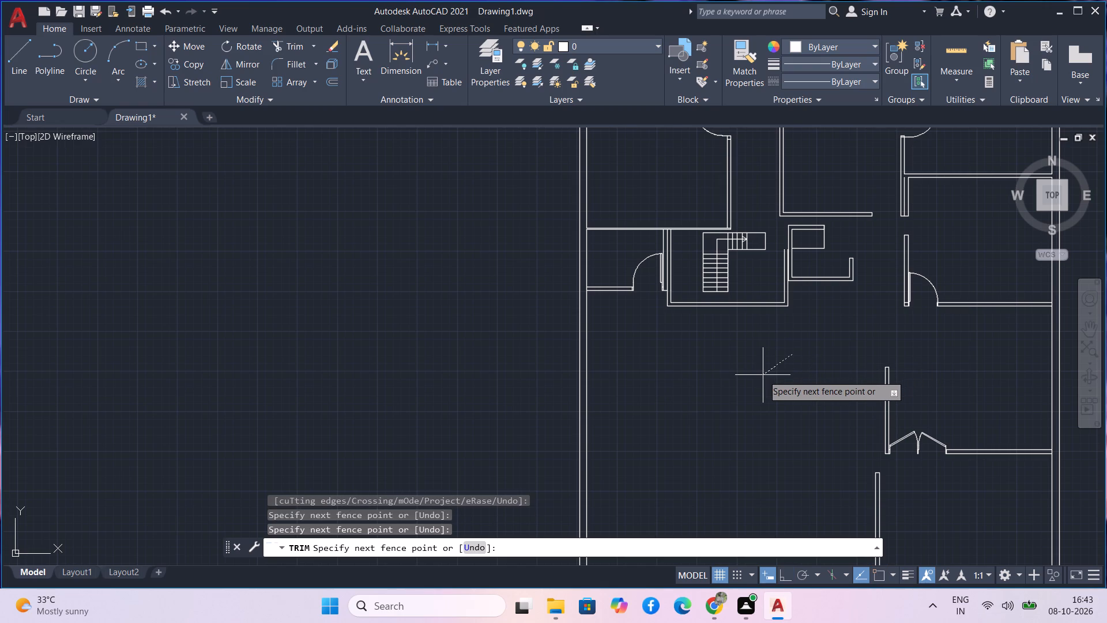
key(Escape)
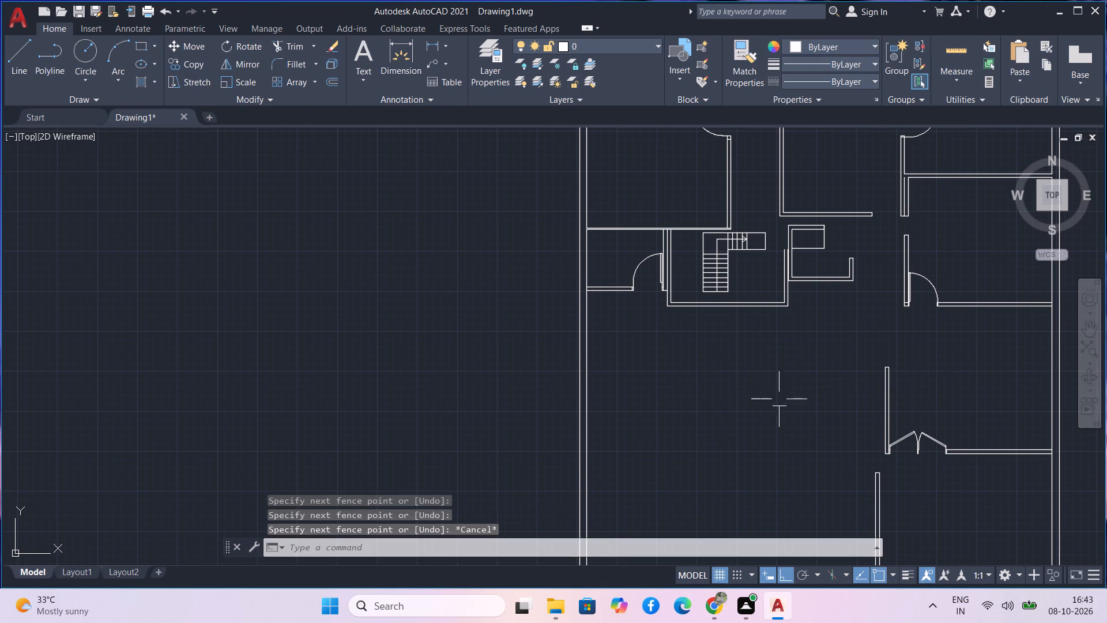
Offset the outer line of the staircase enclosure's south wall 15 feet south.
text(o)
key(space)
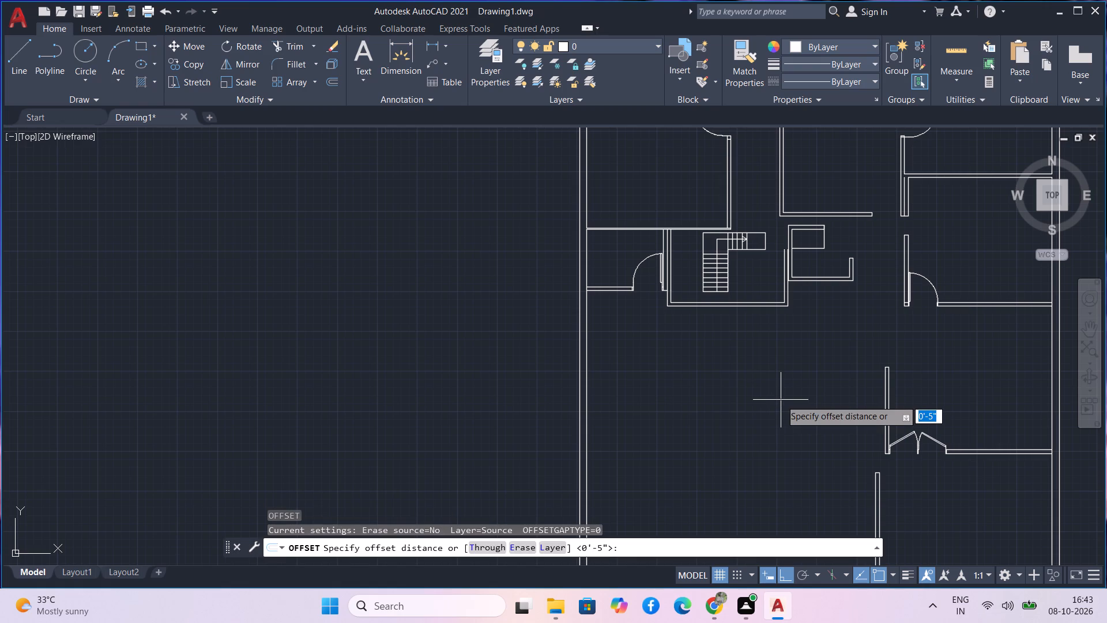
text(15)
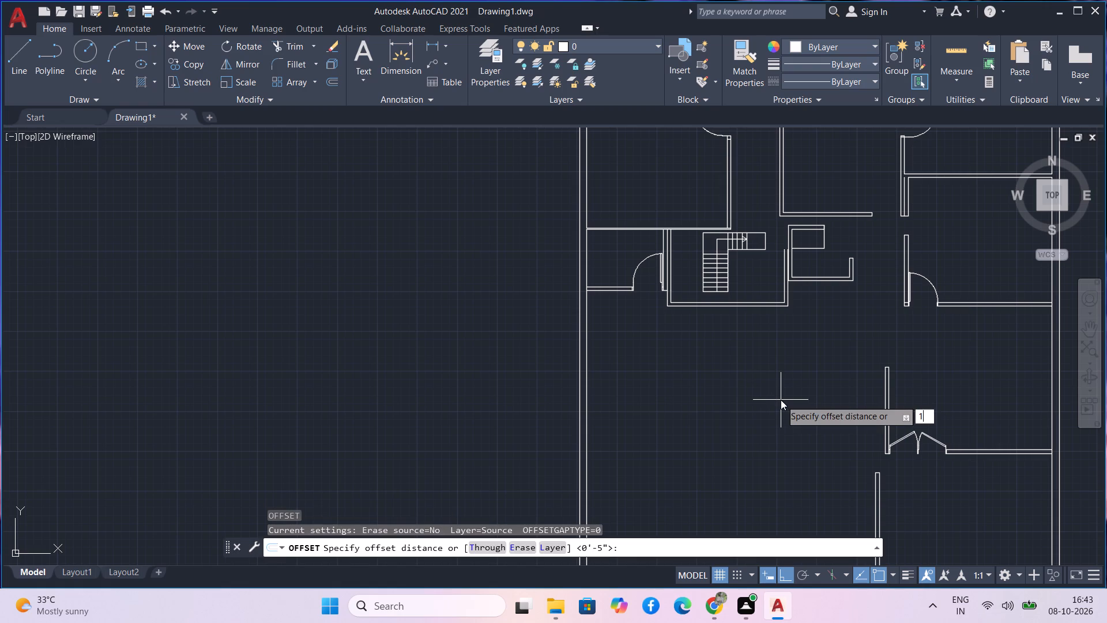
key(apostrophe)
key(space)
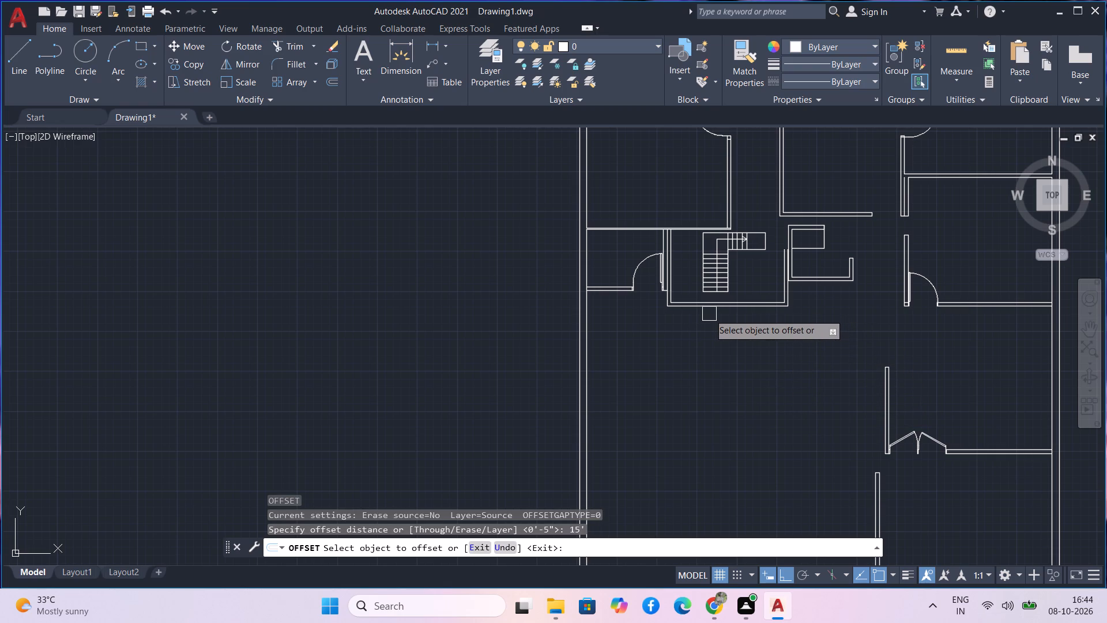
scroll(709, 314, up, 1)
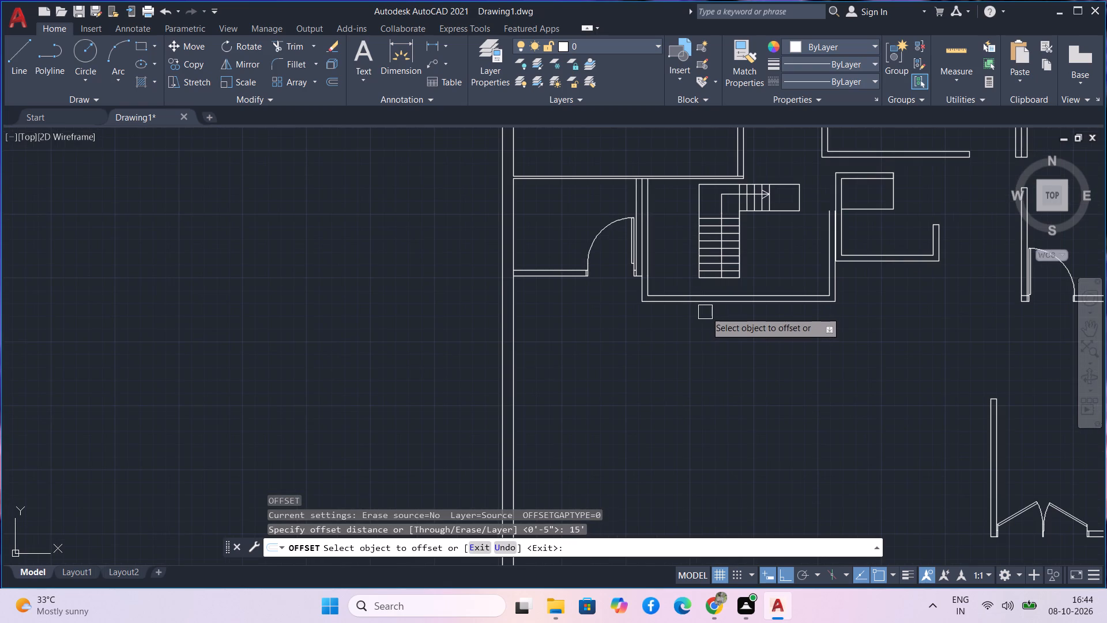
click(707, 303)
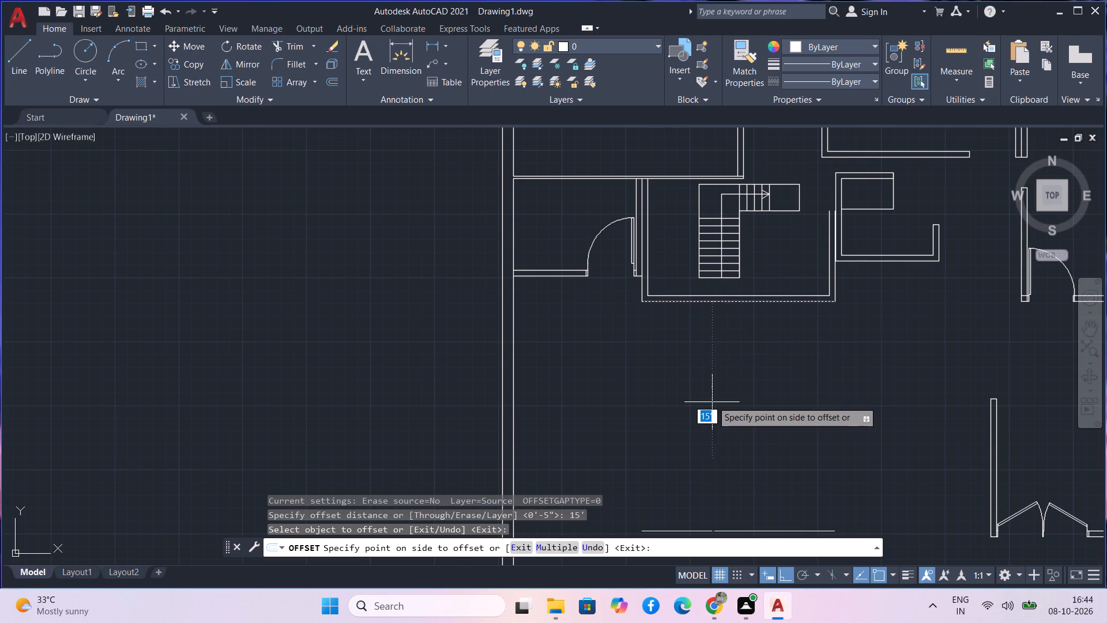
click(717, 445)
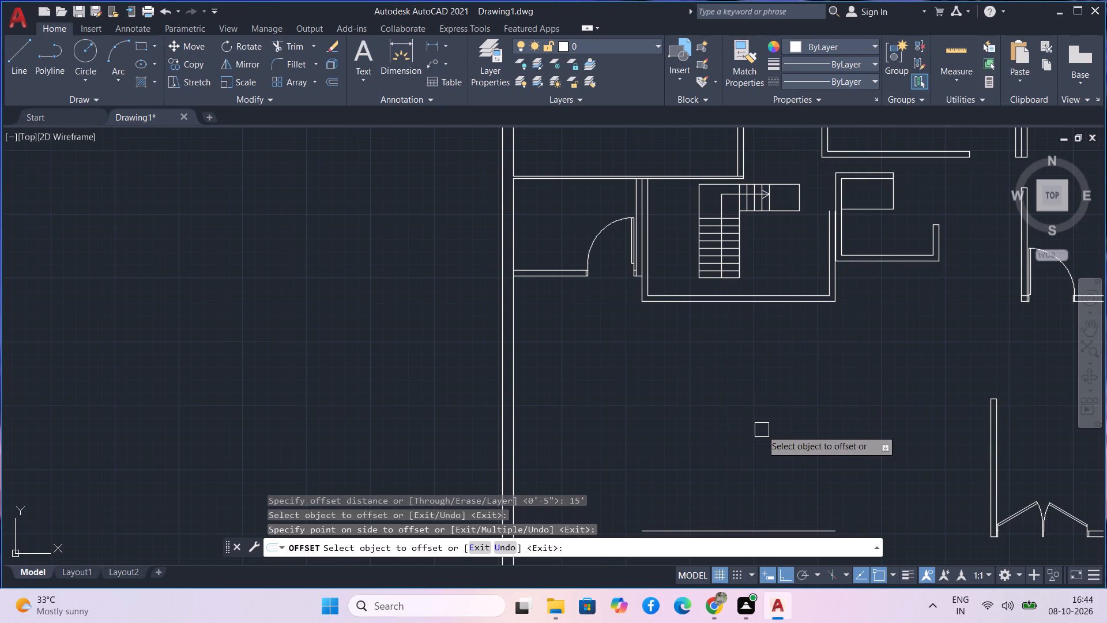
scroll(766, 426, down, 1)
middle_drag(750, 379, 688, 307)
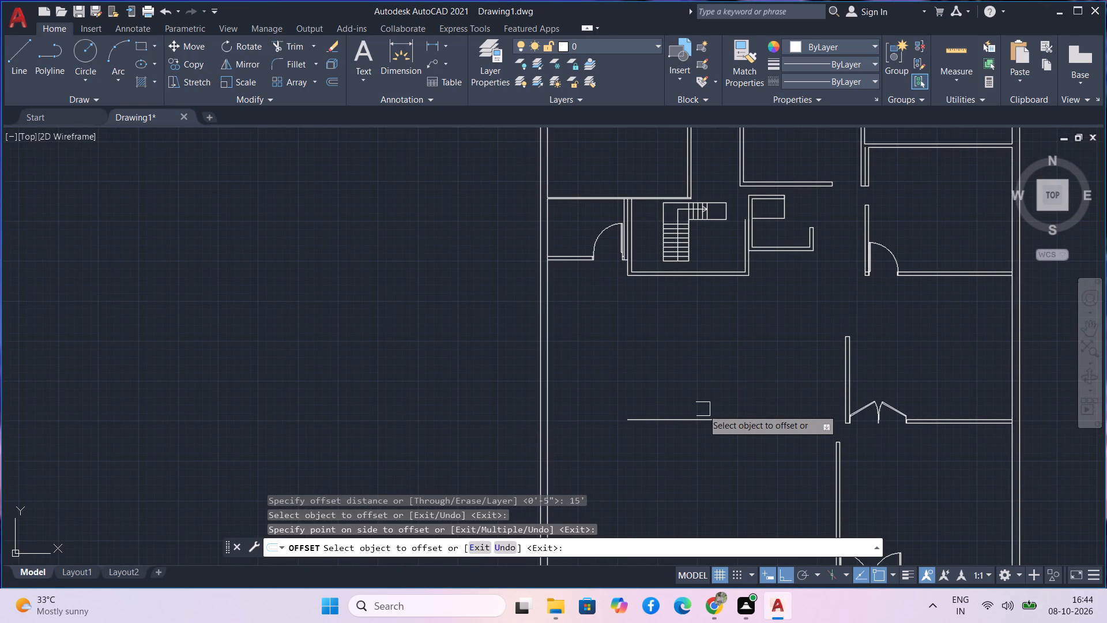
key(Escape)
Extend the new horizontal line south of the staircase west to the exterior wall and east to the wall beside the double door.
text(ex)
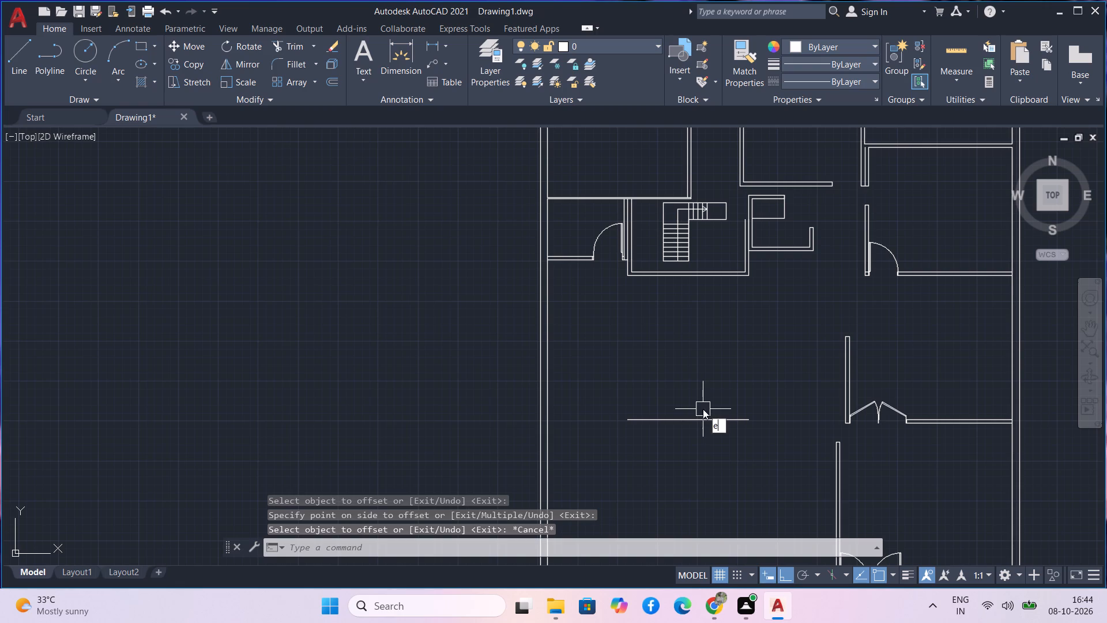
key(space)
click(683, 422)
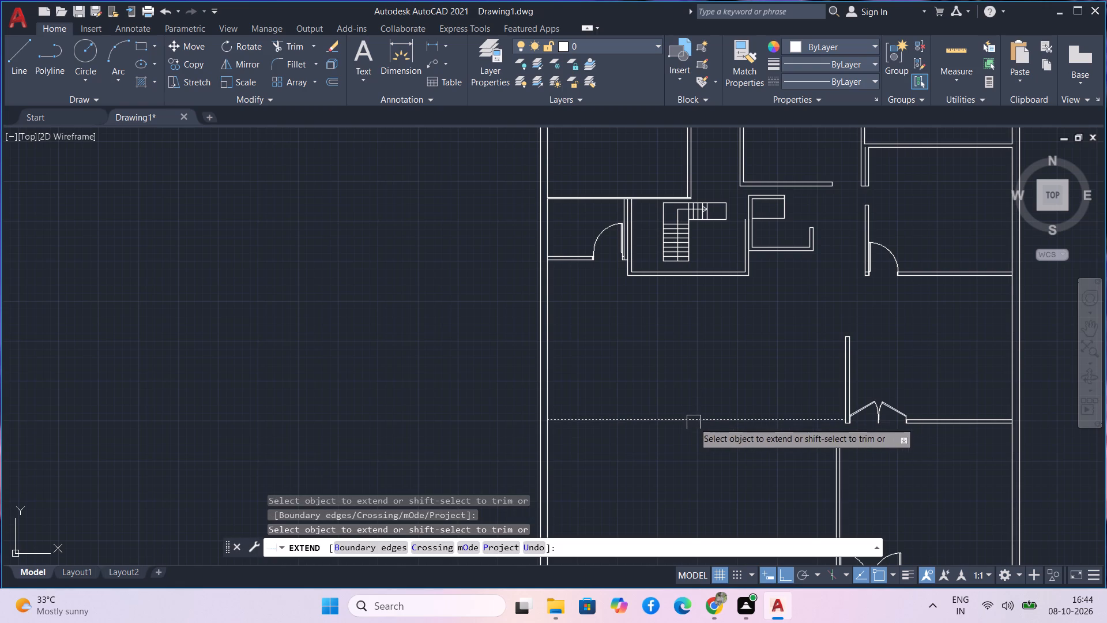
click(723, 421)
scroll(681, 388, down, 1)
middle_drag(701, 370, 699, 372)
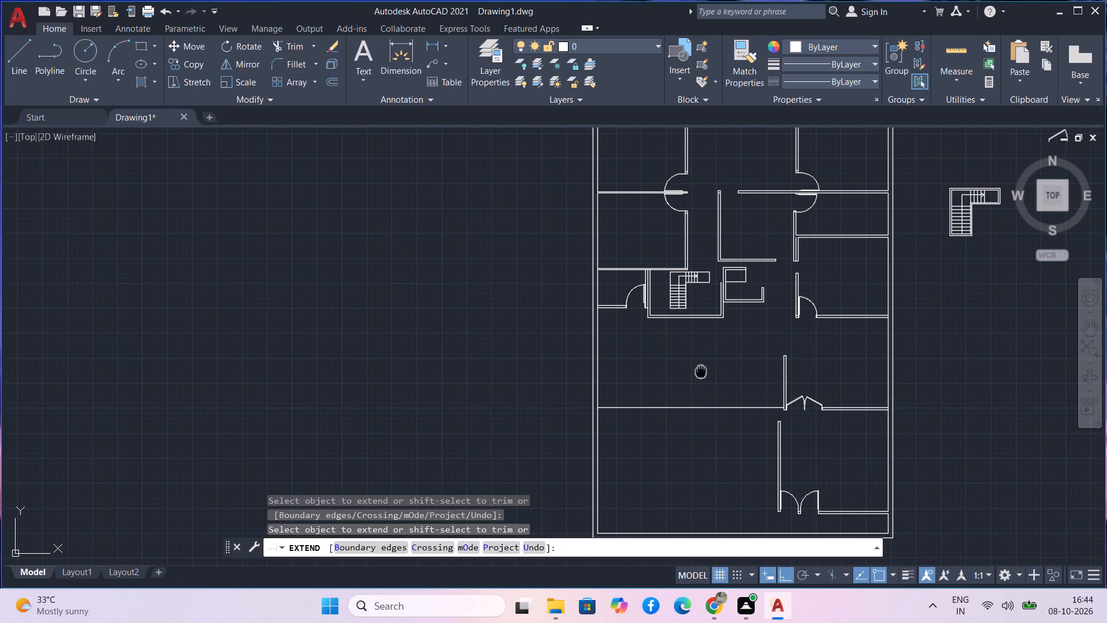
middle_drag(699, 372, 625, 354)
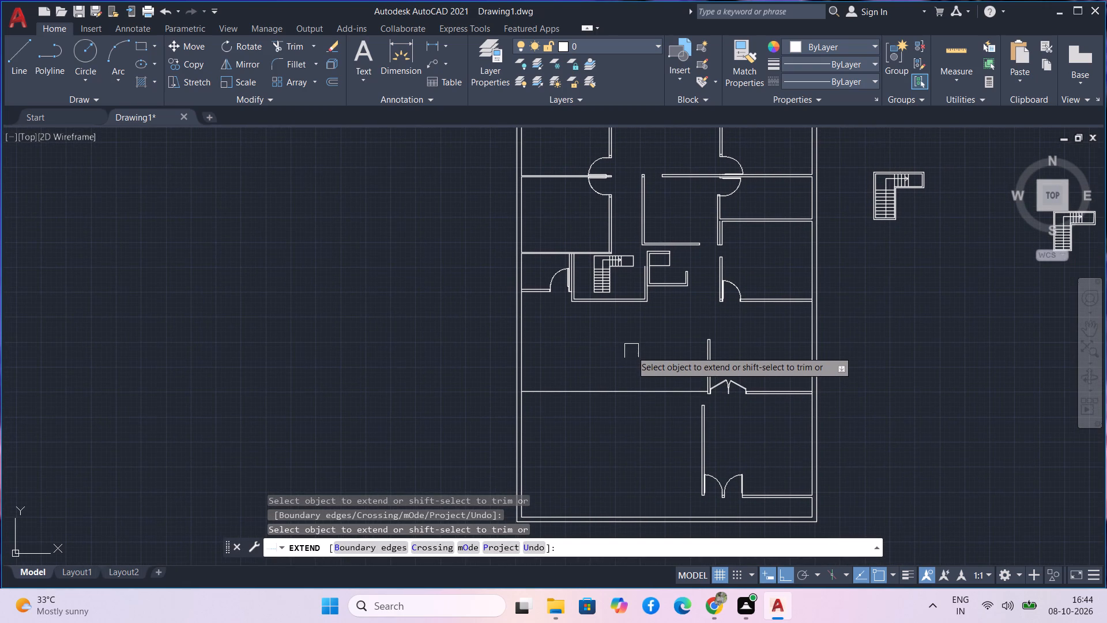
key(Escape)
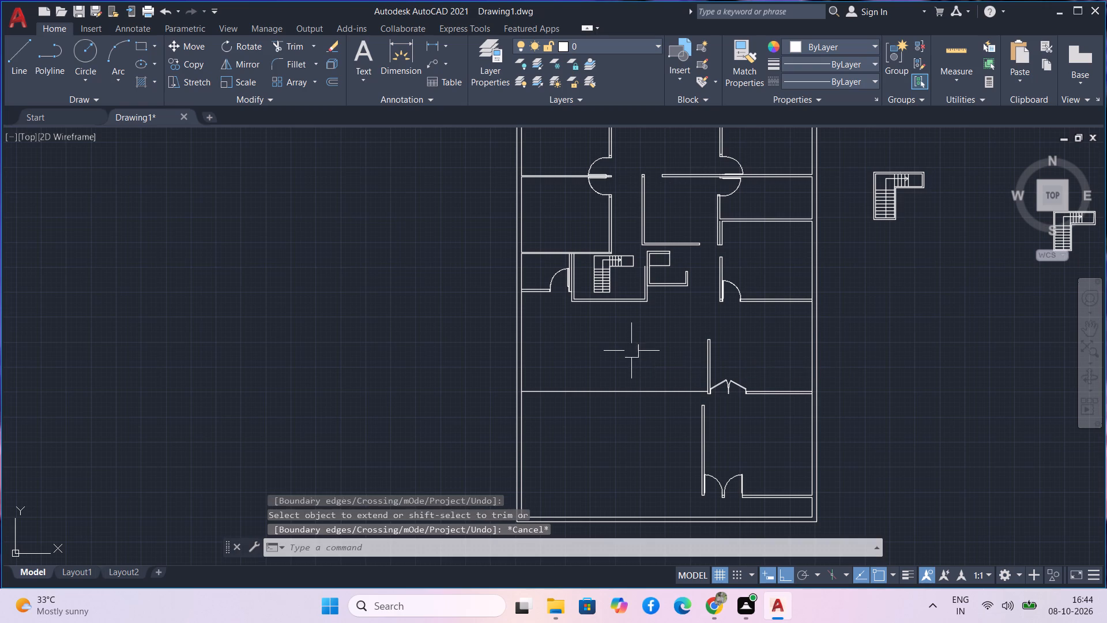
Offset the inner line of the west exterior wall, south of the small room, 20 feet east.
text(o)
key(space)
text(17')
key(Return)
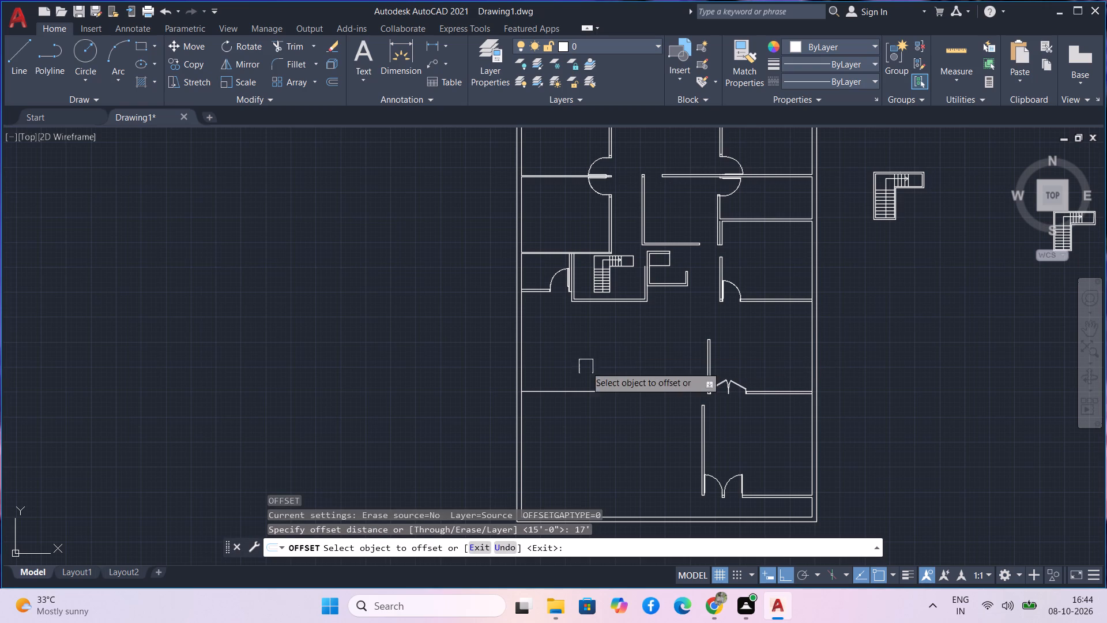
click(528, 365)
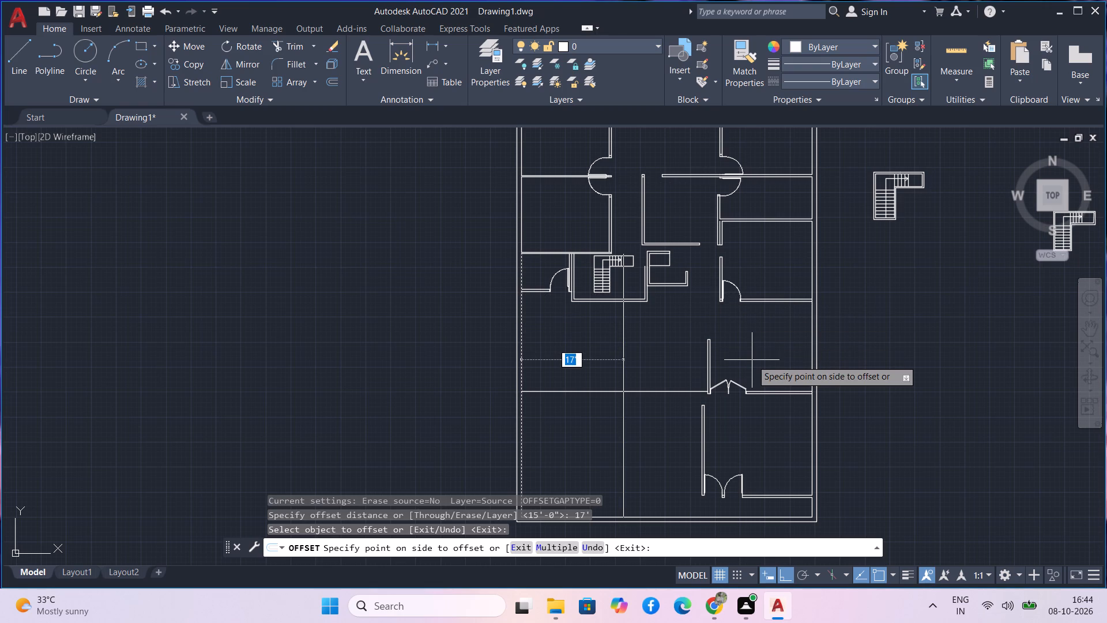
scroll(752, 360, down, 1)
middle_drag(752, 360, 652, 358)
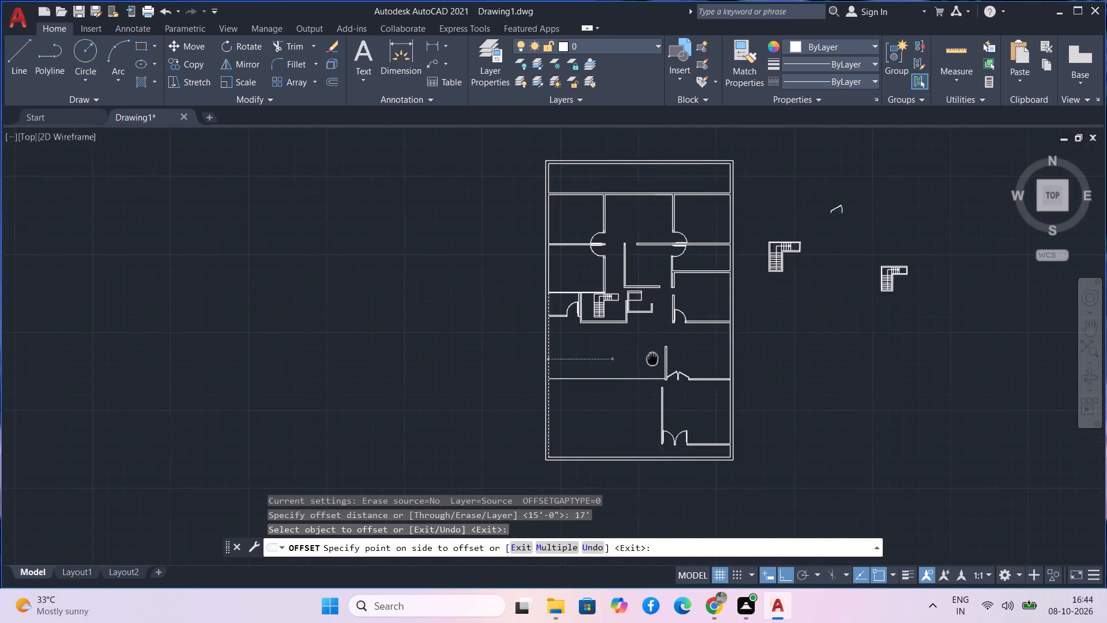
middle_drag(652, 358, 615, 357)
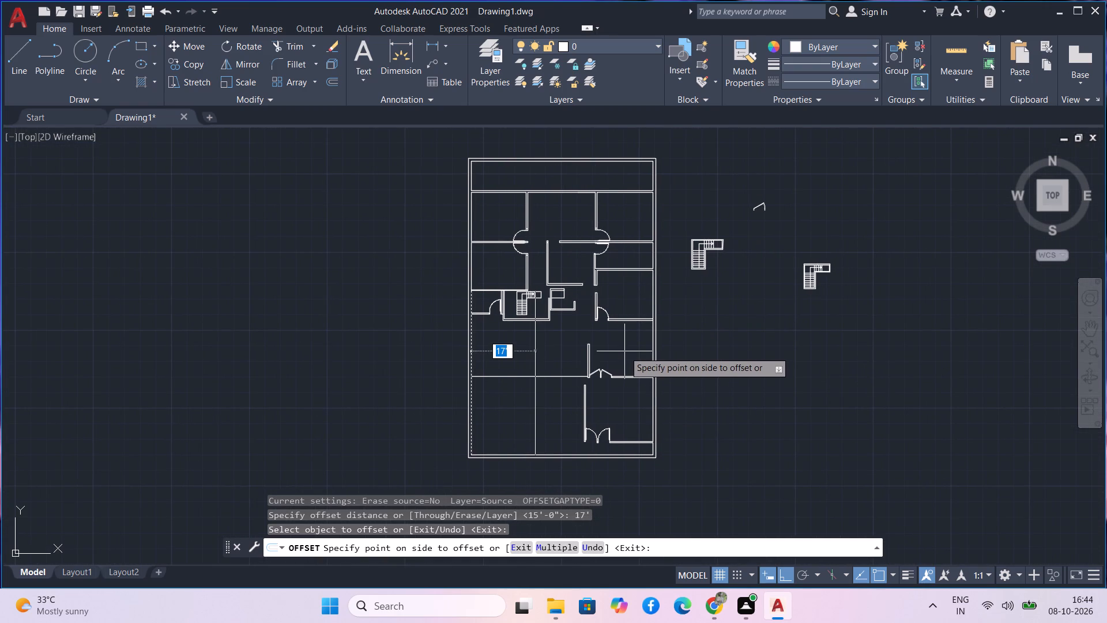
key(Delete)
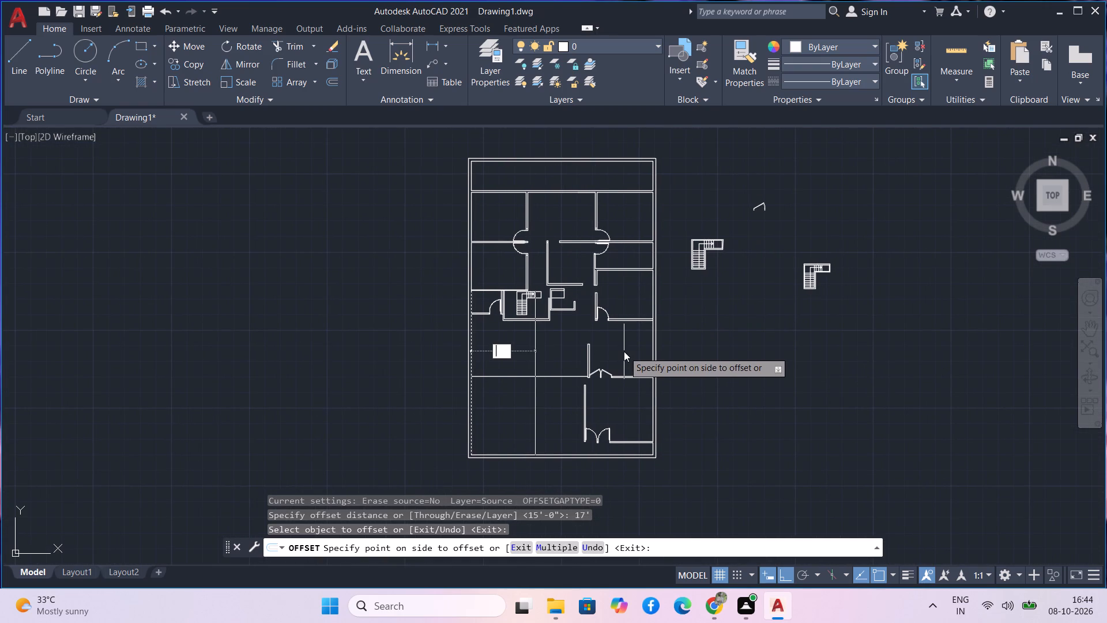
text(20)
key(apostrophe)
key(Return)
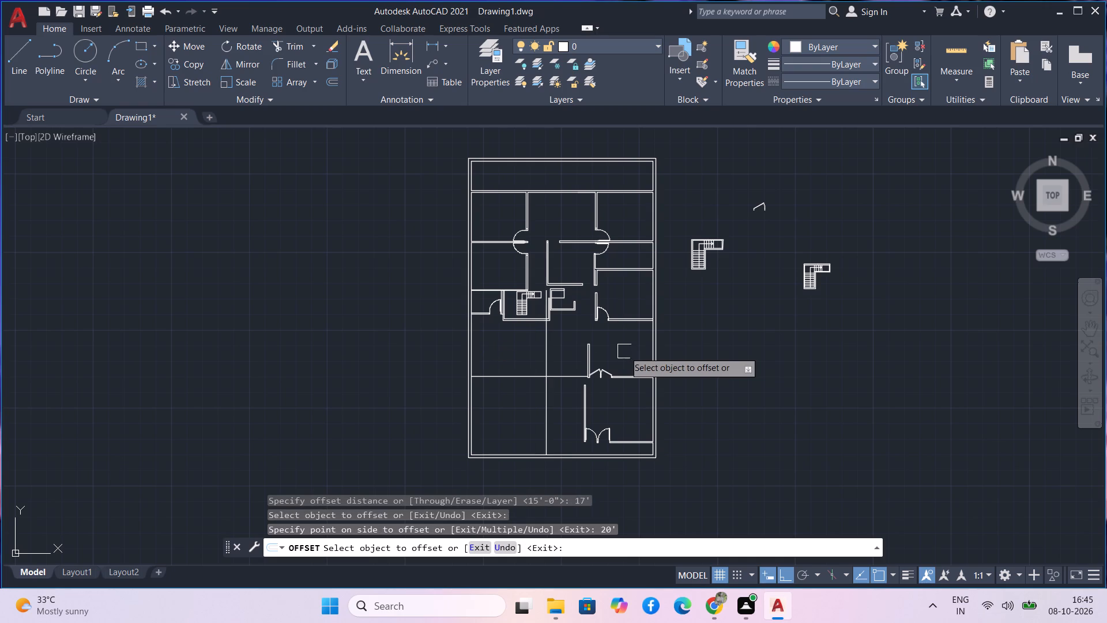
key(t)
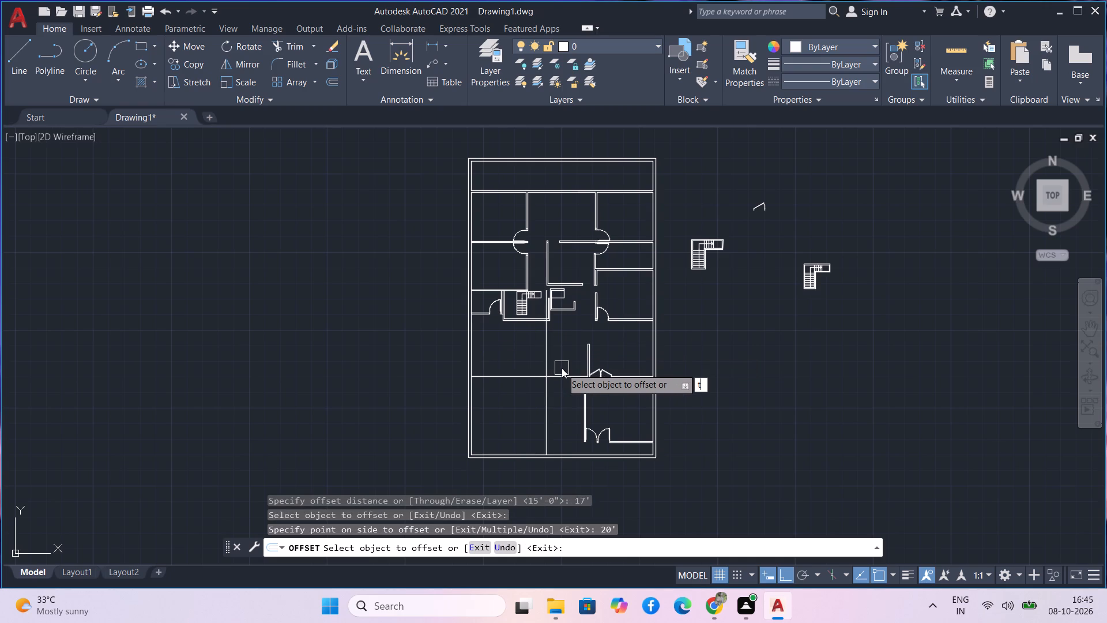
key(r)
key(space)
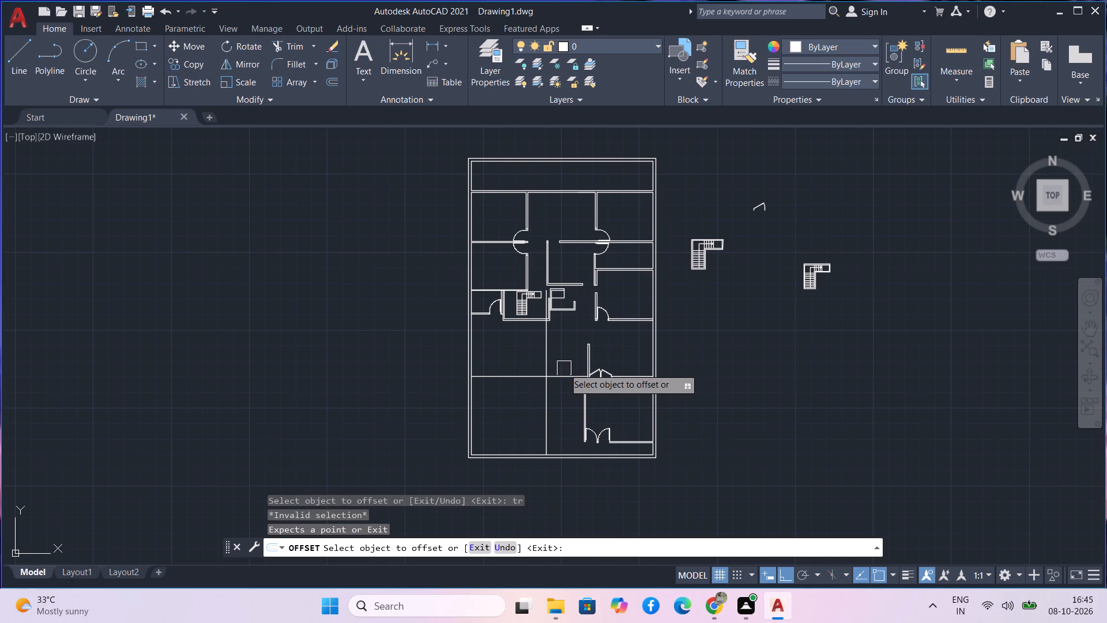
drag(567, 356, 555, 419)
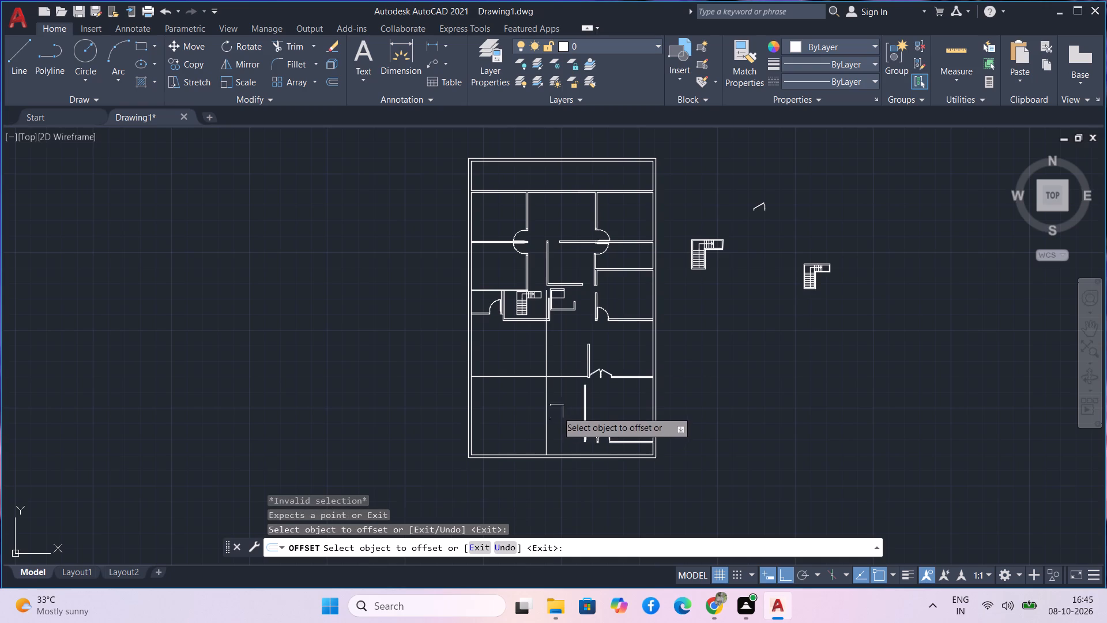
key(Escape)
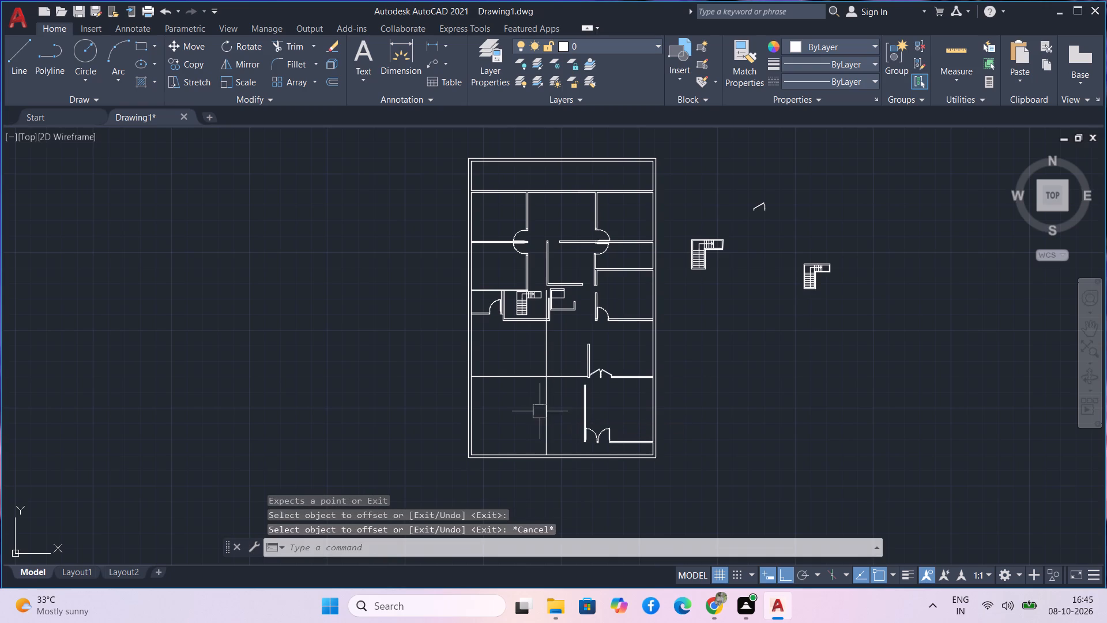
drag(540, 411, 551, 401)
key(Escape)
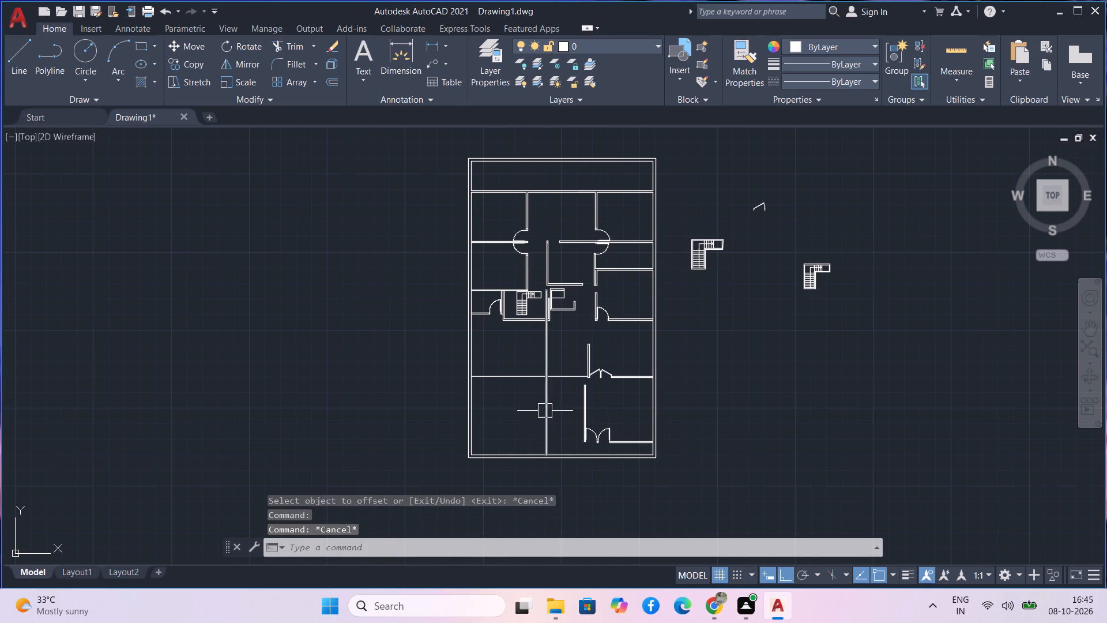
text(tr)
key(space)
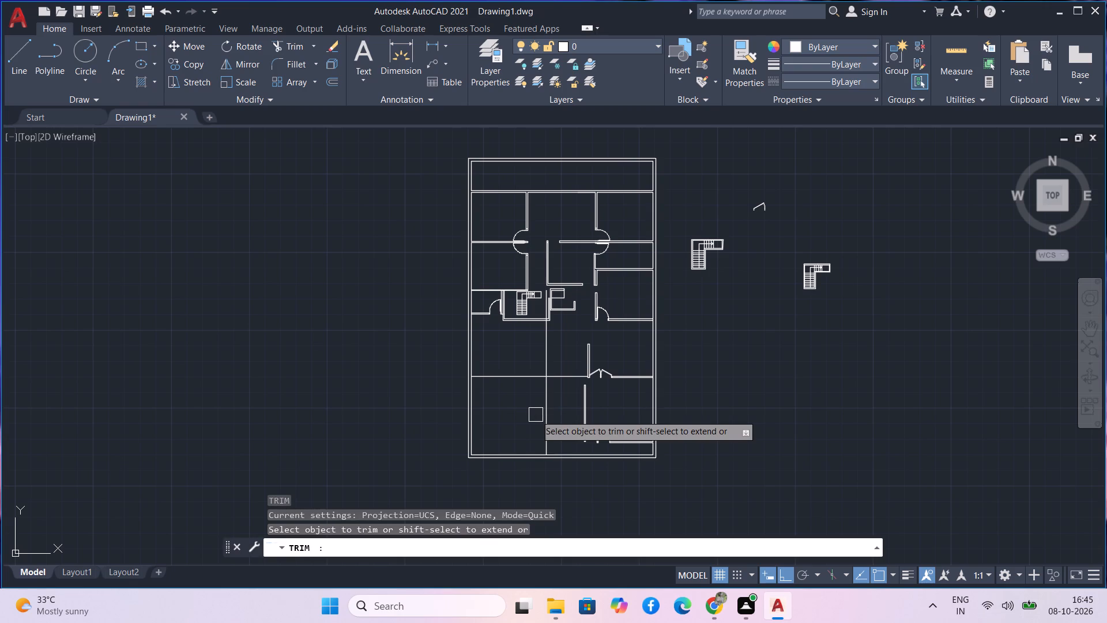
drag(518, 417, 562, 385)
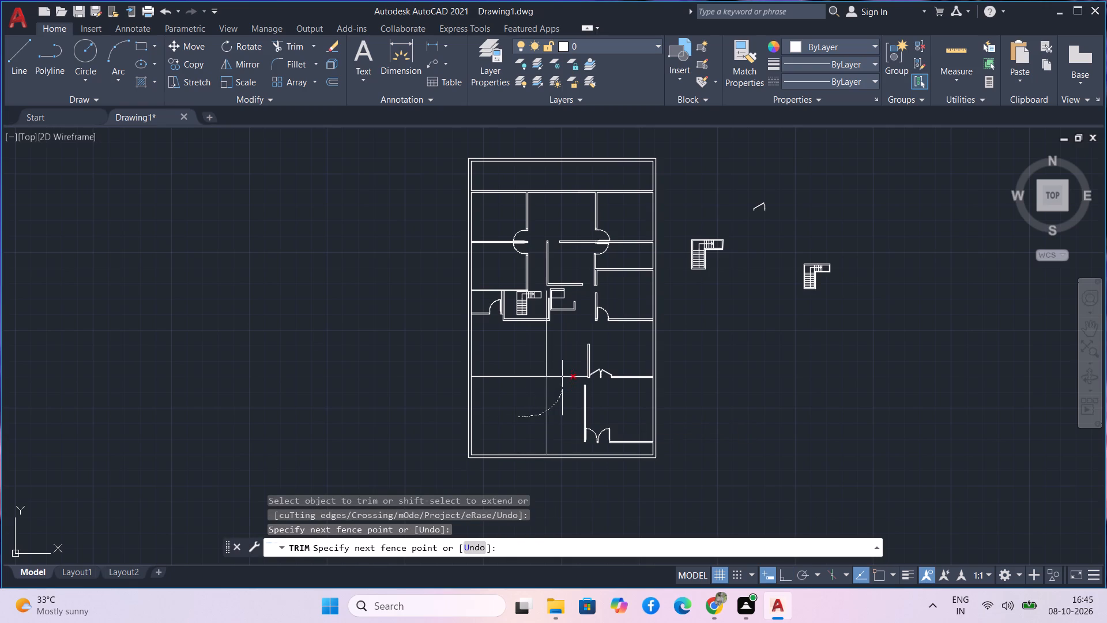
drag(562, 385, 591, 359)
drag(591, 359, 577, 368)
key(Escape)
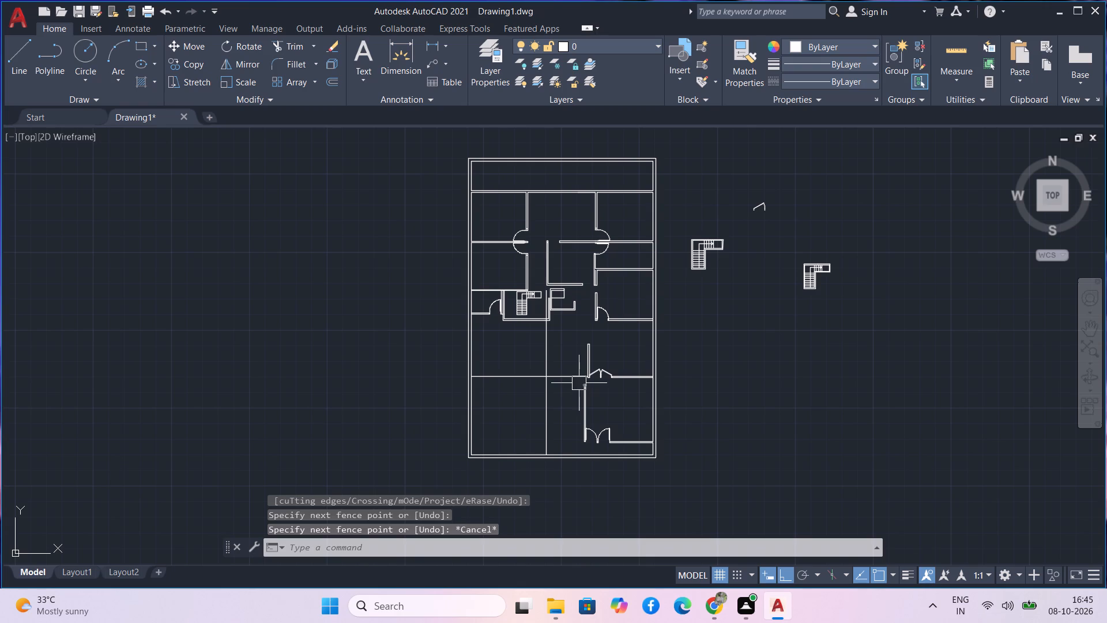
Trim the new room's horizontal line east of the vertical line, and the vertical line south of it and within the staircase enclosure.
text(tr)
key(space)
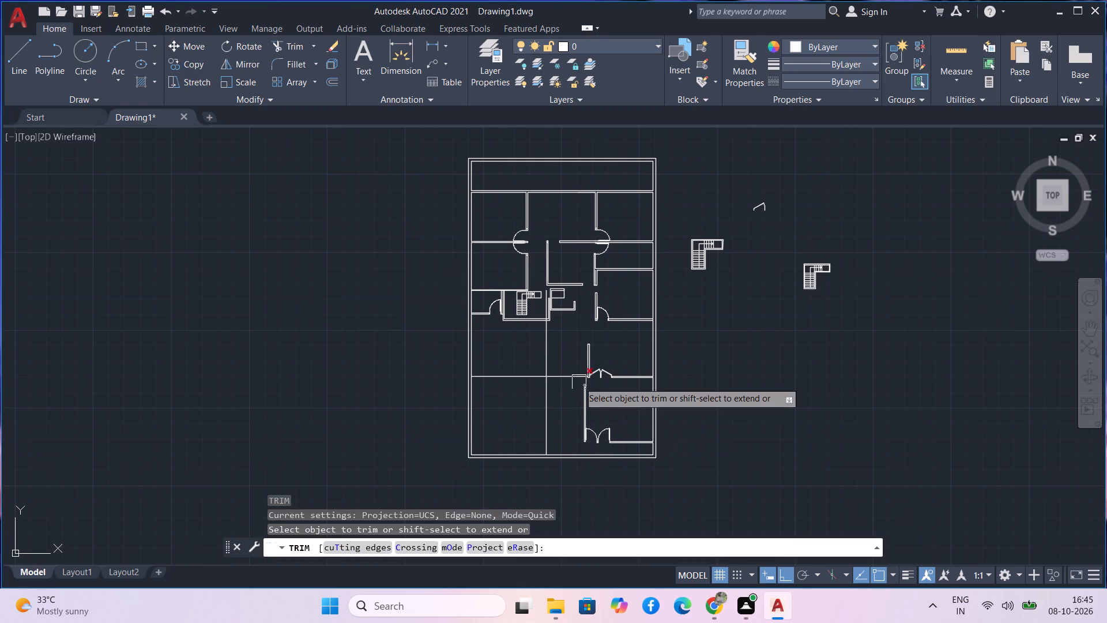
drag(566, 363, 549, 407)
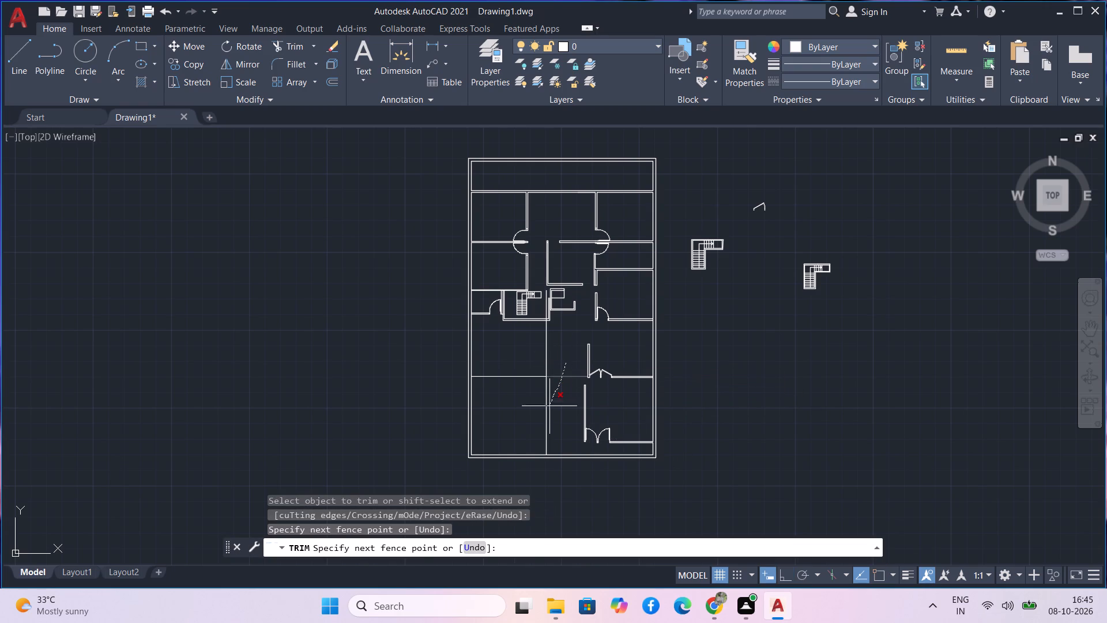
drag(549, 407, 533, 410)
scroll(536, 302, up, 2)
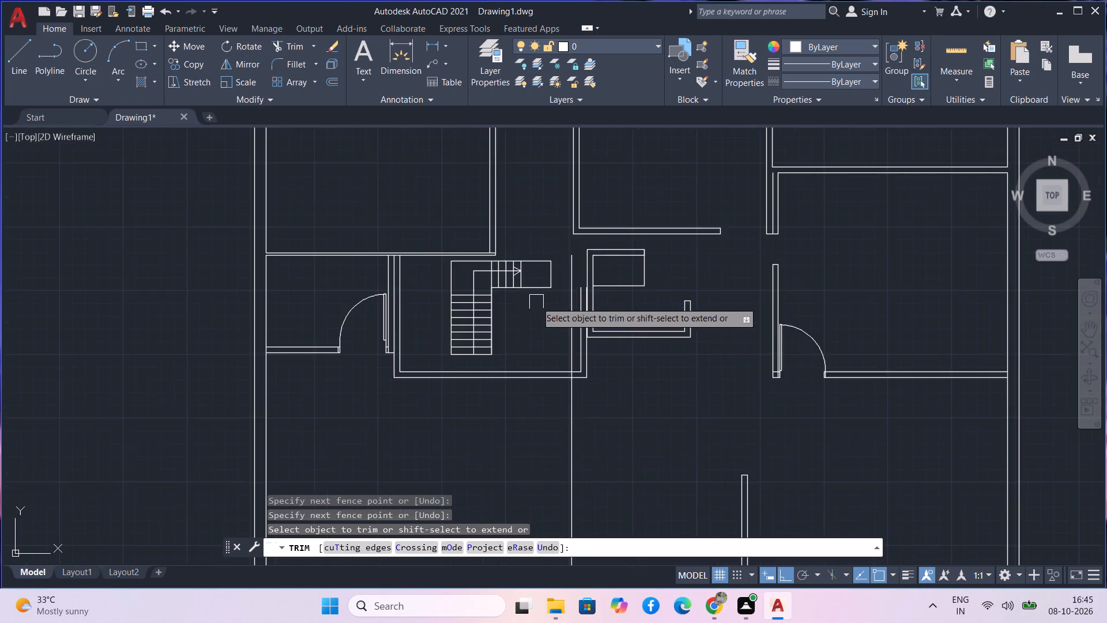
scroll(536, 302, up, 2)
click(590, 367)
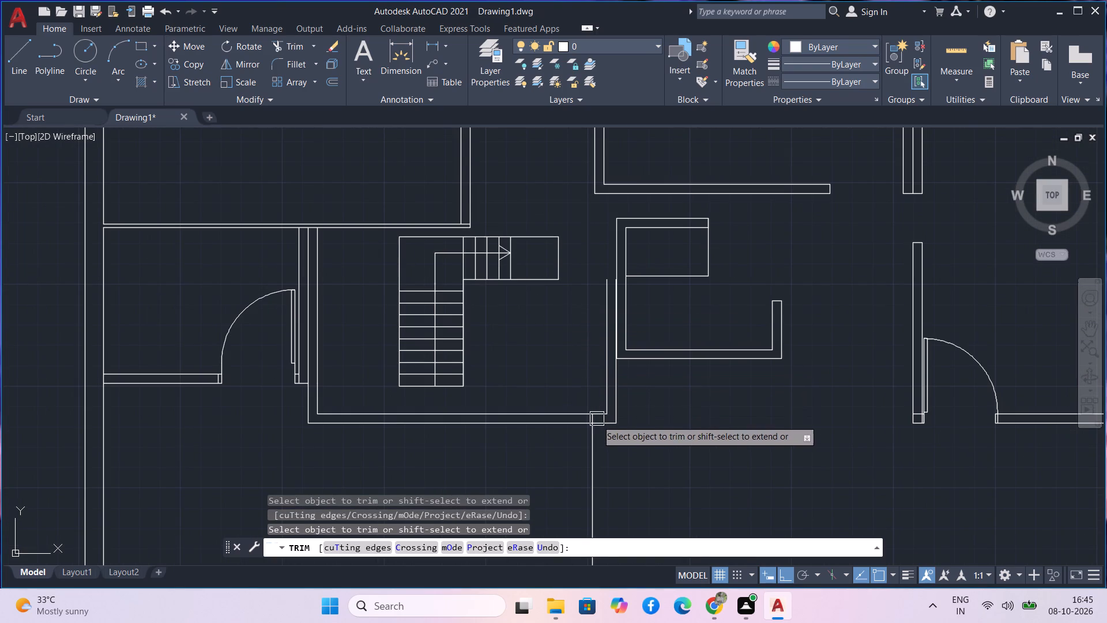
scroll(595, 423, up, 3)
click(587, 414)
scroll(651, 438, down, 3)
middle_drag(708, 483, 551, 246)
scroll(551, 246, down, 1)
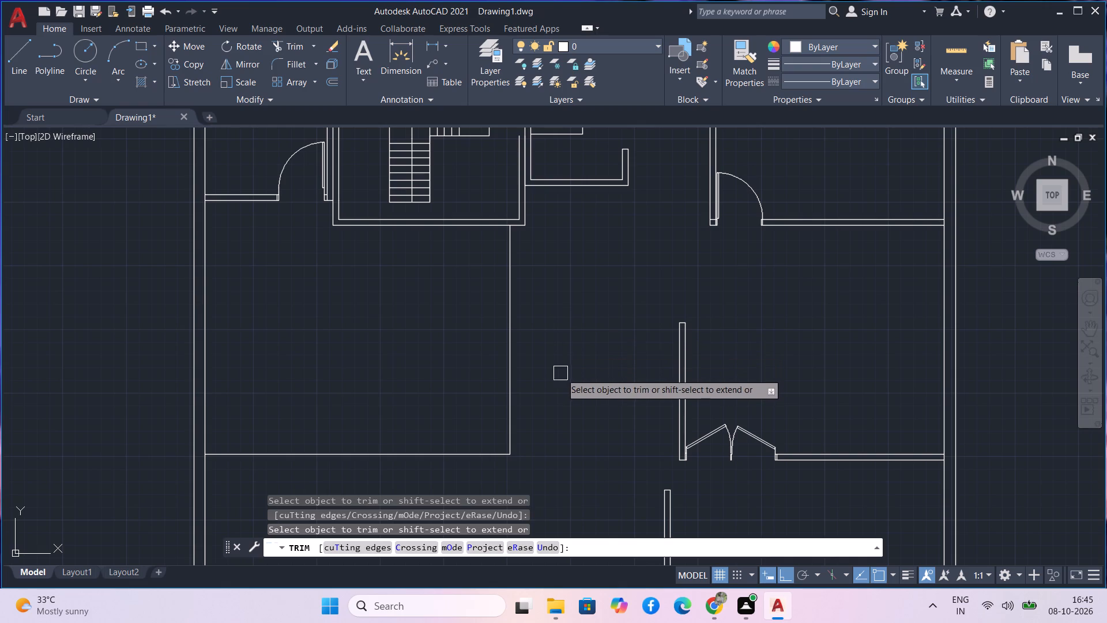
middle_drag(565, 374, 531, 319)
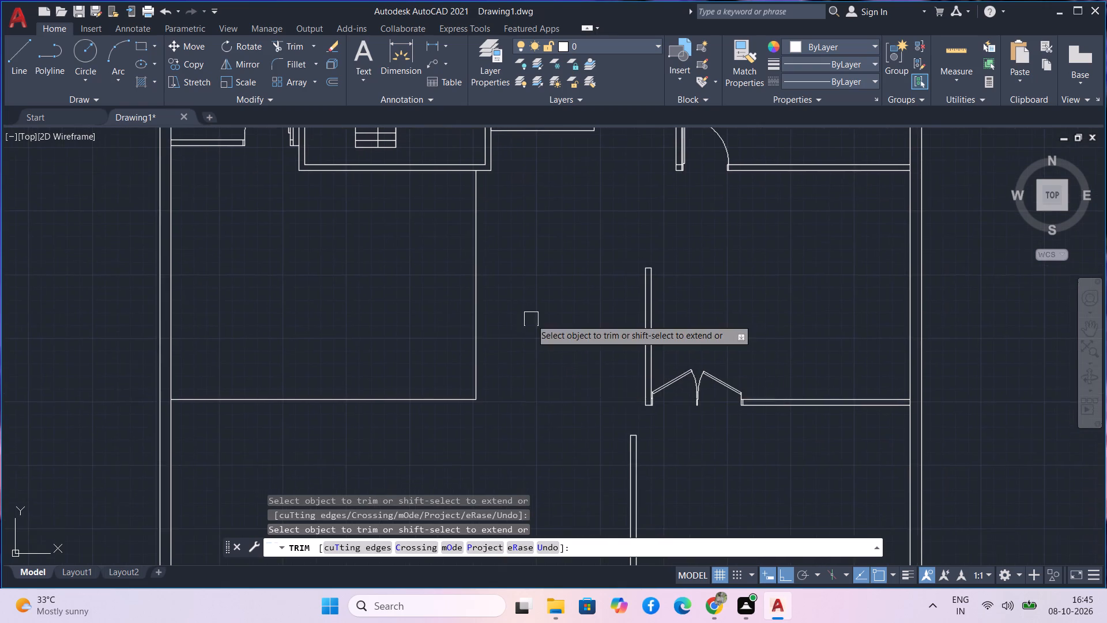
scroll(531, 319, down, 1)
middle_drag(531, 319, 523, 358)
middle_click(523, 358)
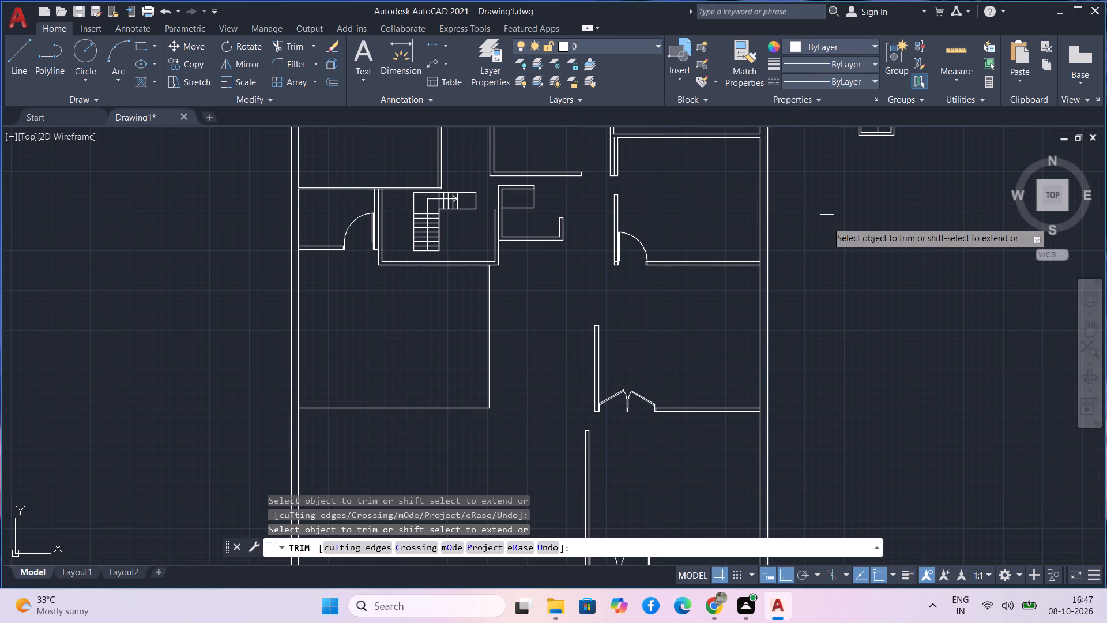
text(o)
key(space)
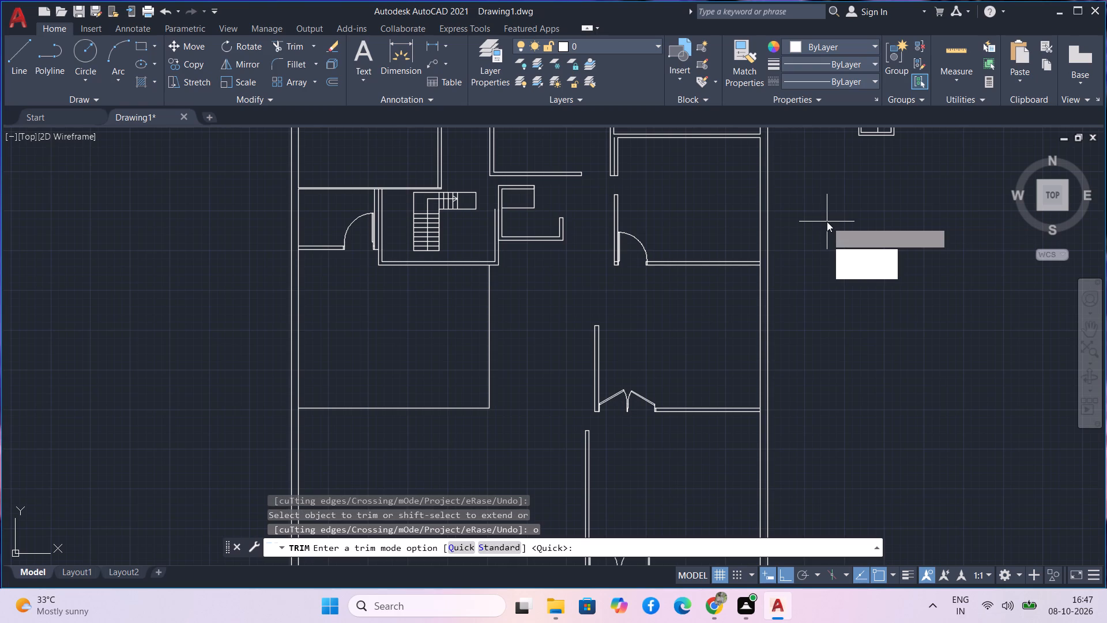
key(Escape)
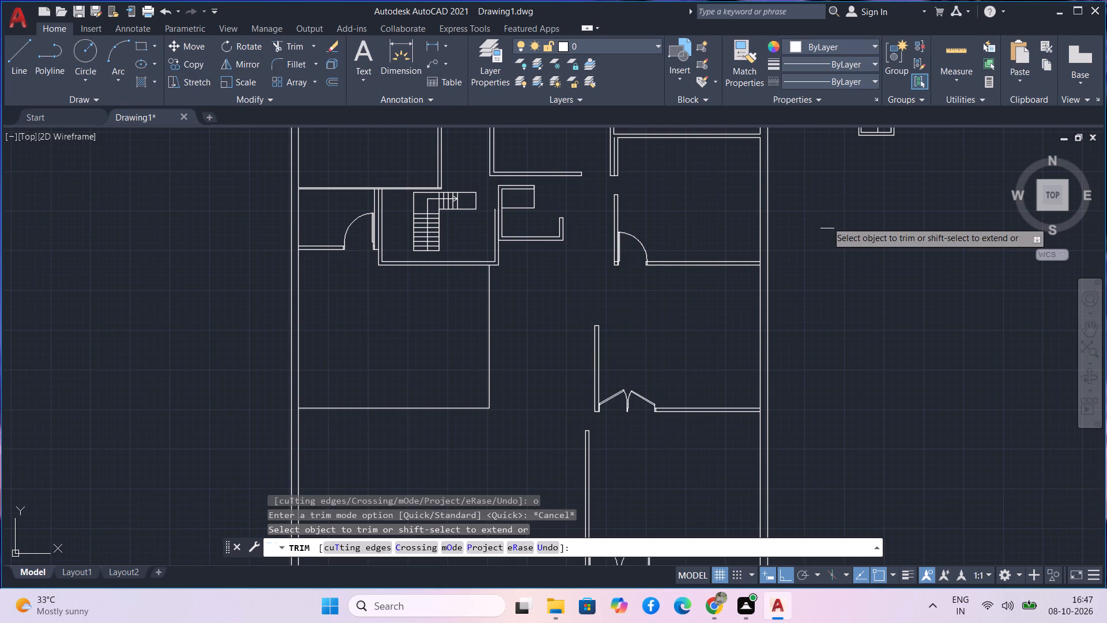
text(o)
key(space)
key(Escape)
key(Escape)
Offset the new room's east line 4.5 inches east to form a double-line wall.
text(o)
key(space)
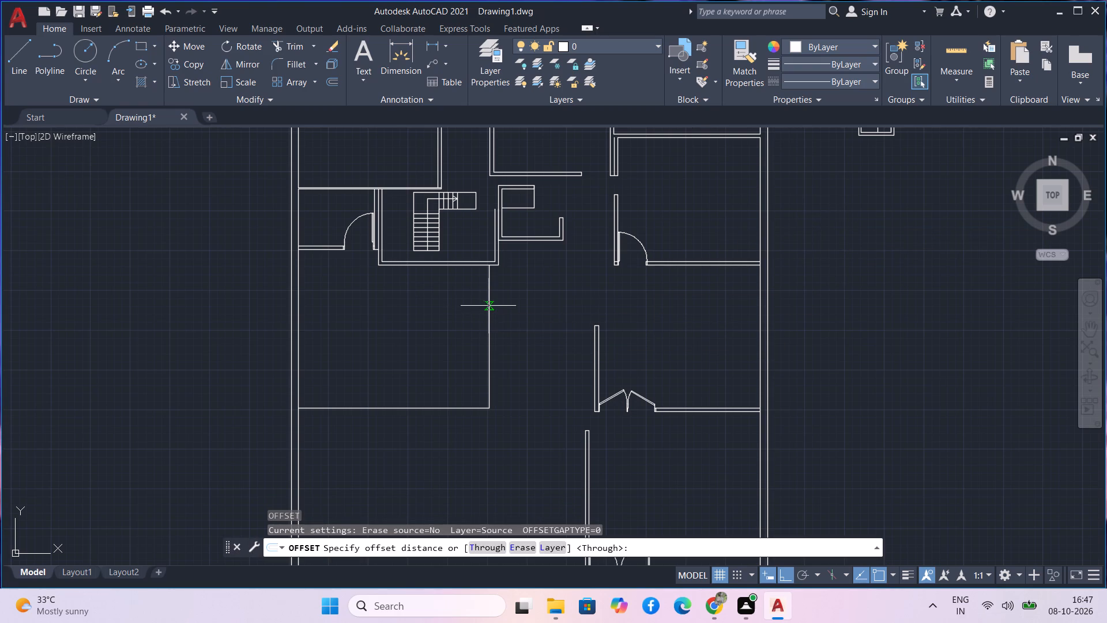
text(4.5)
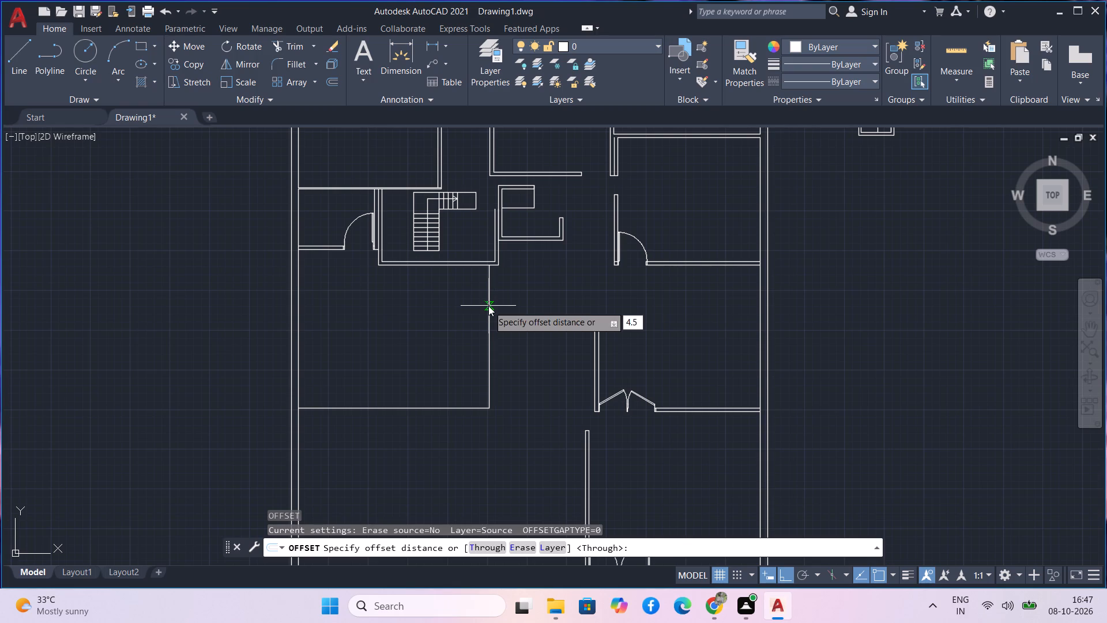
key(Return)
click(488, 306)
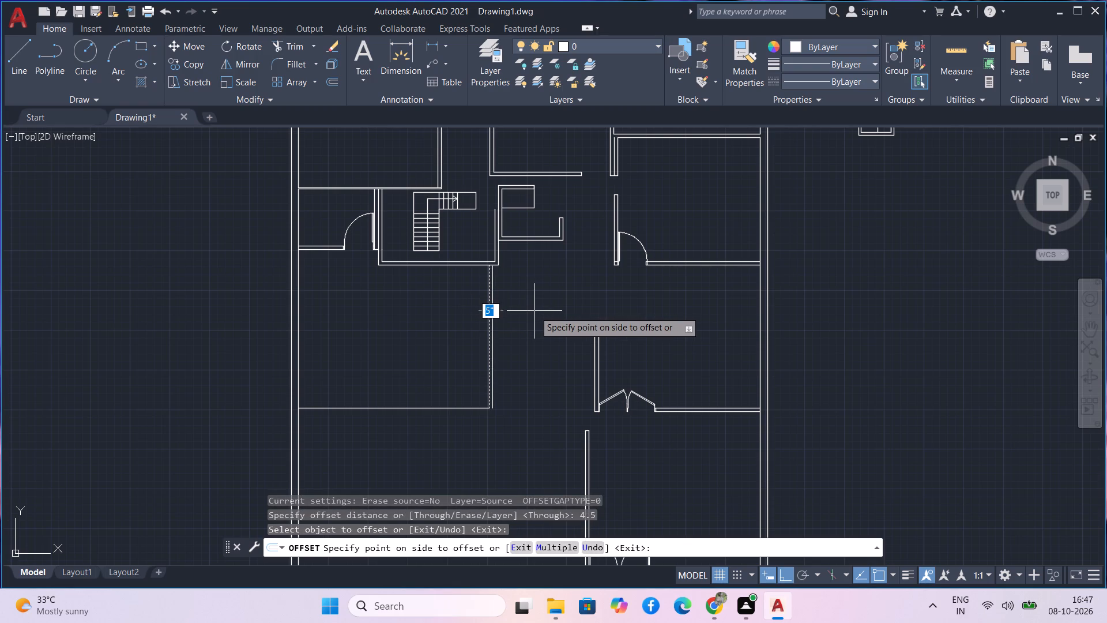
text(4.8)
key(BackSpace)
key(5)
key(Return)
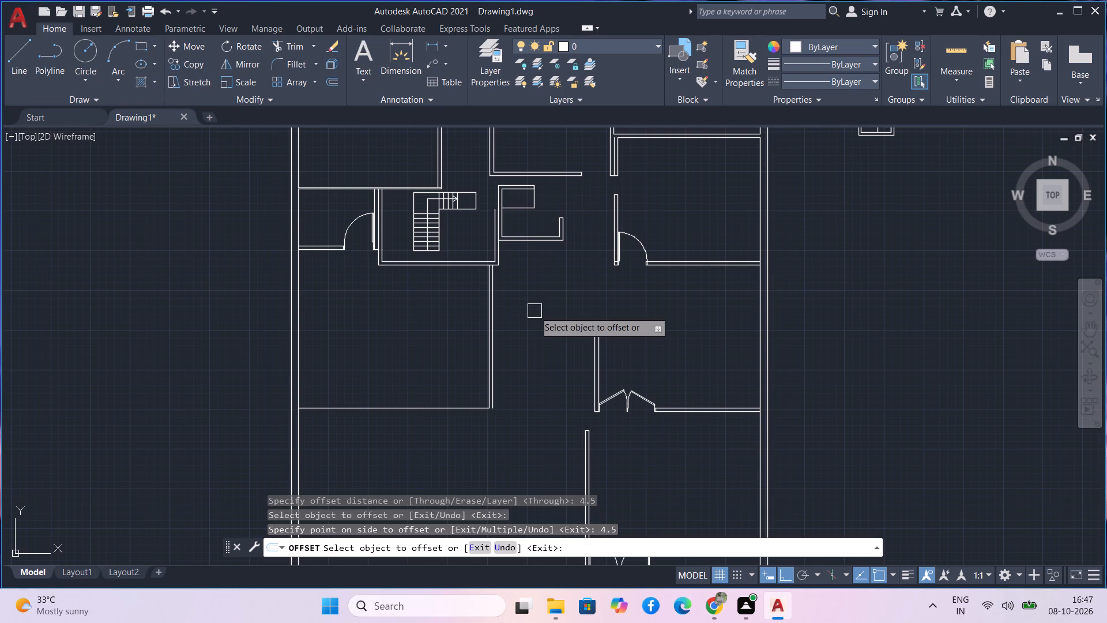
Offset the new room's south line 4.5 inches south to form a double-line wall.
click(438, 412)
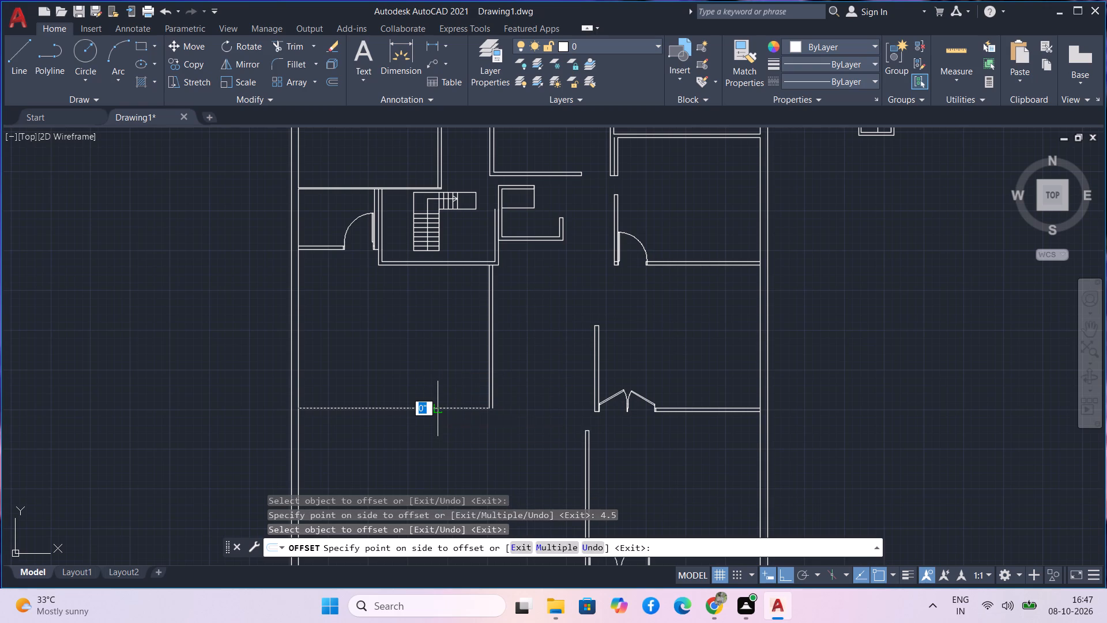
text(4.5)
key(Return)
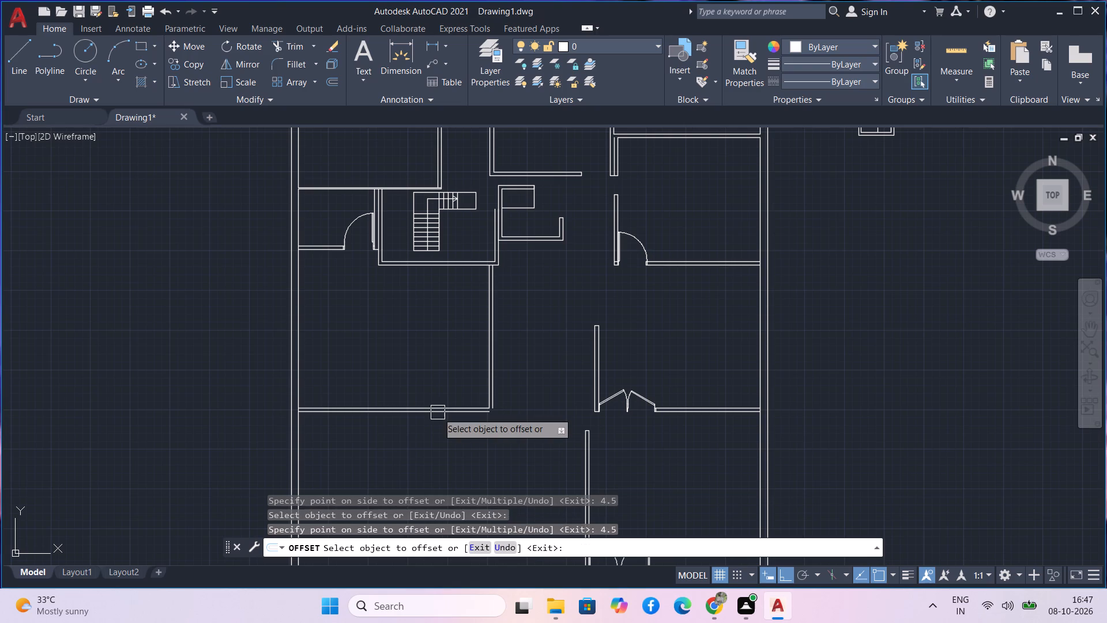
text(fm)
key(space)
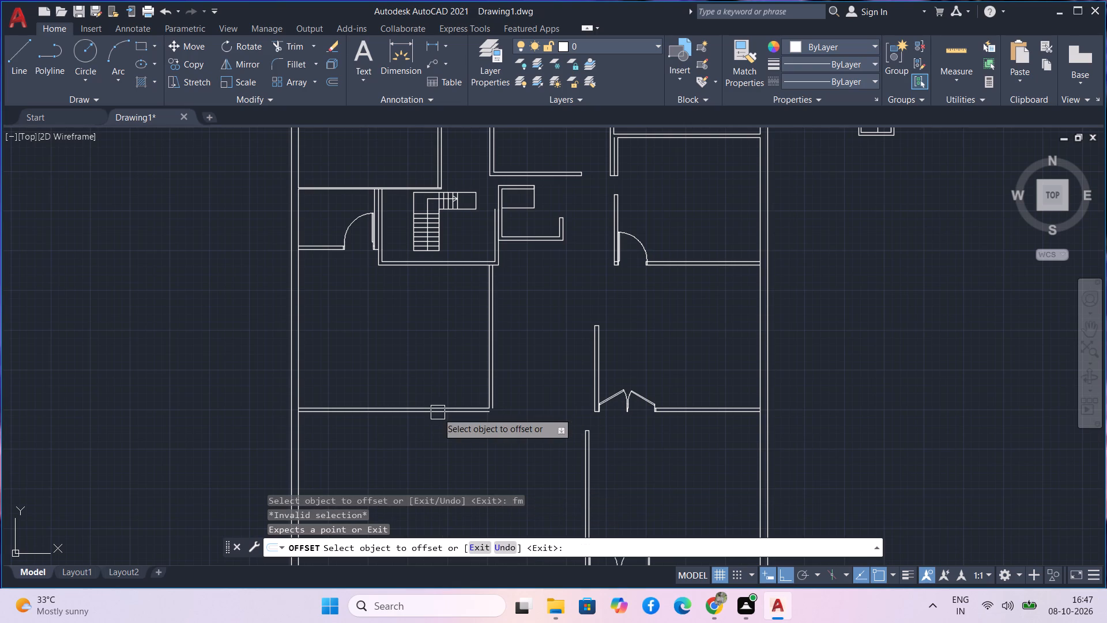
key(Escape)
Fillet the outer lines of the new room's east and south walls into a sharp south-east corner.
text(f)
key(space)
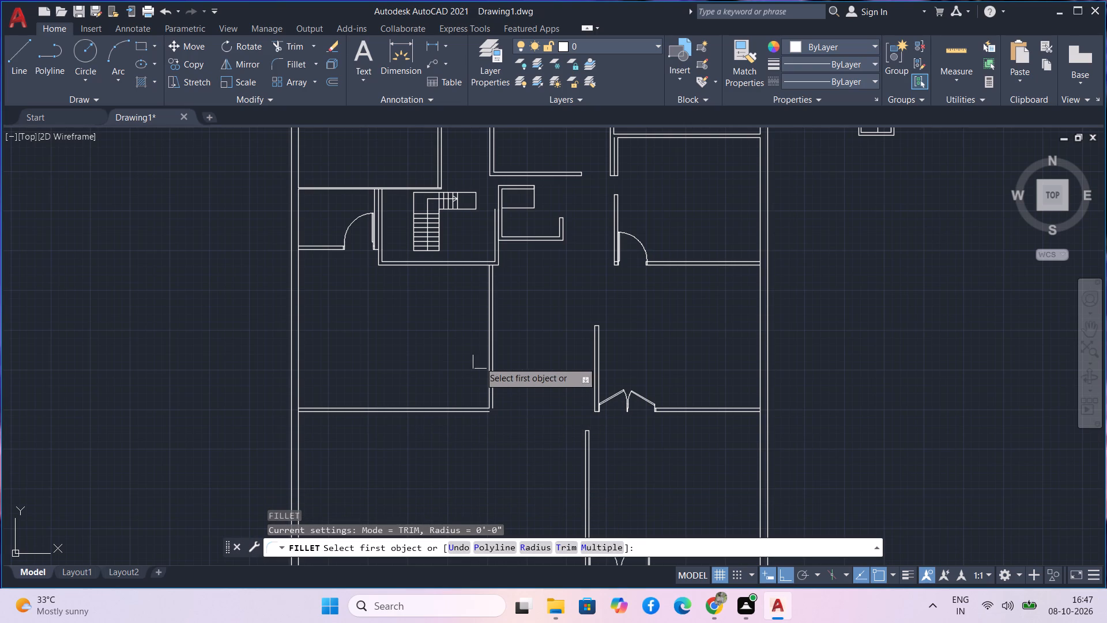
ctrl+scroll(499, 371, up, 2)
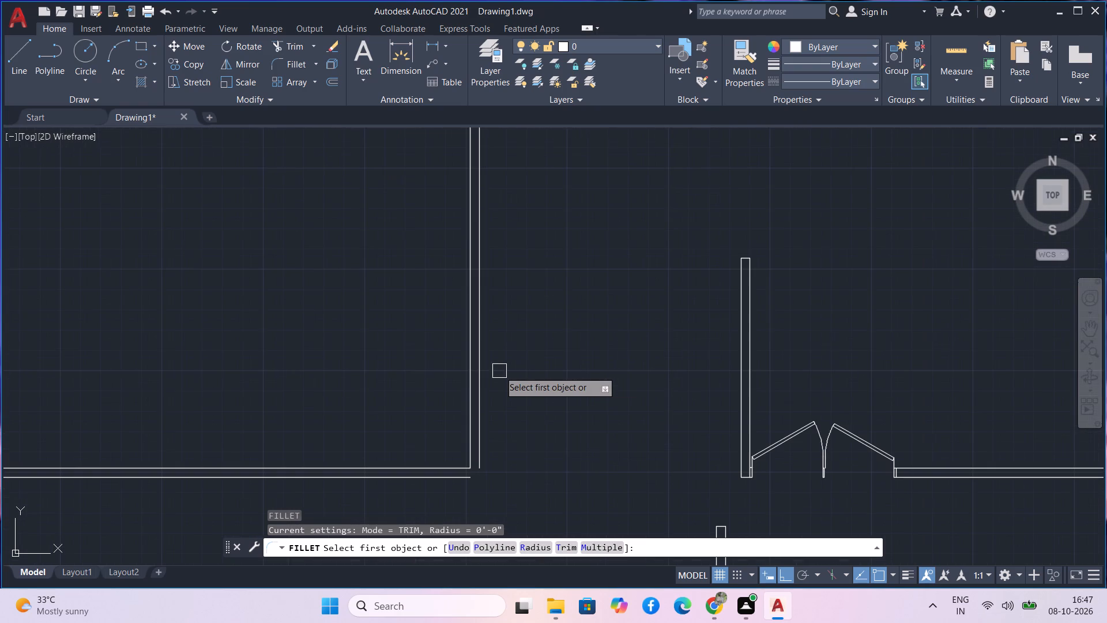
click(484, 407)
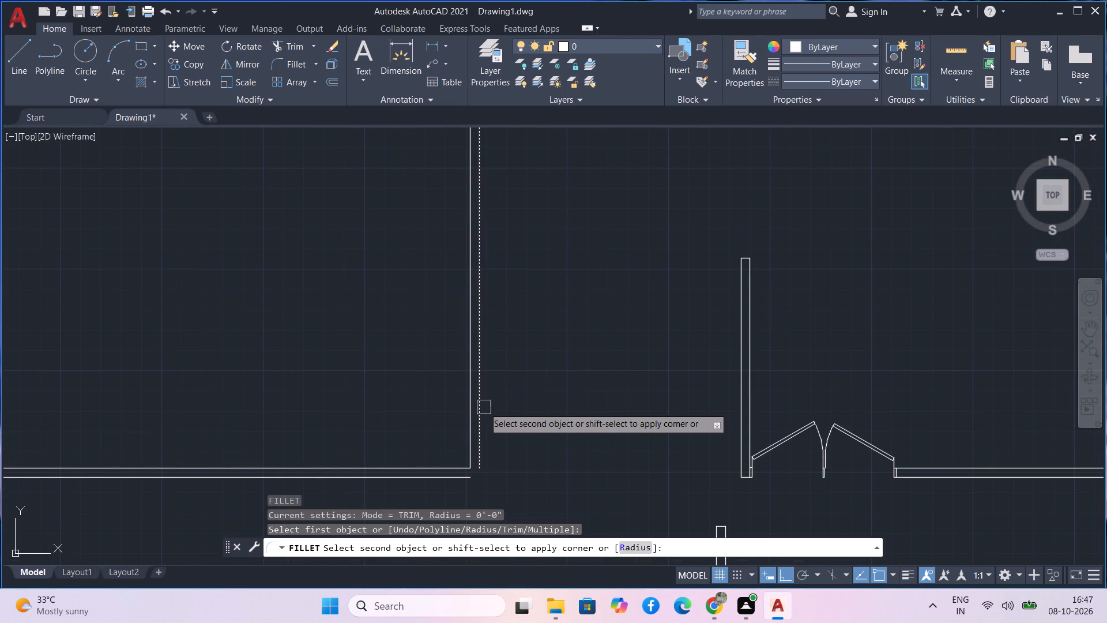
click(460, 482)
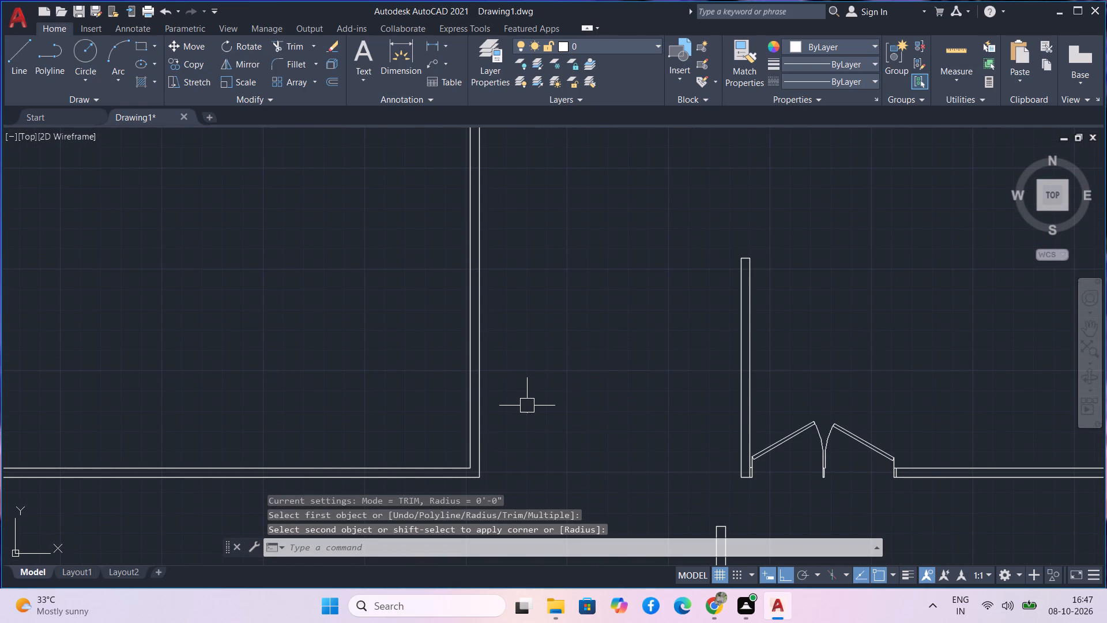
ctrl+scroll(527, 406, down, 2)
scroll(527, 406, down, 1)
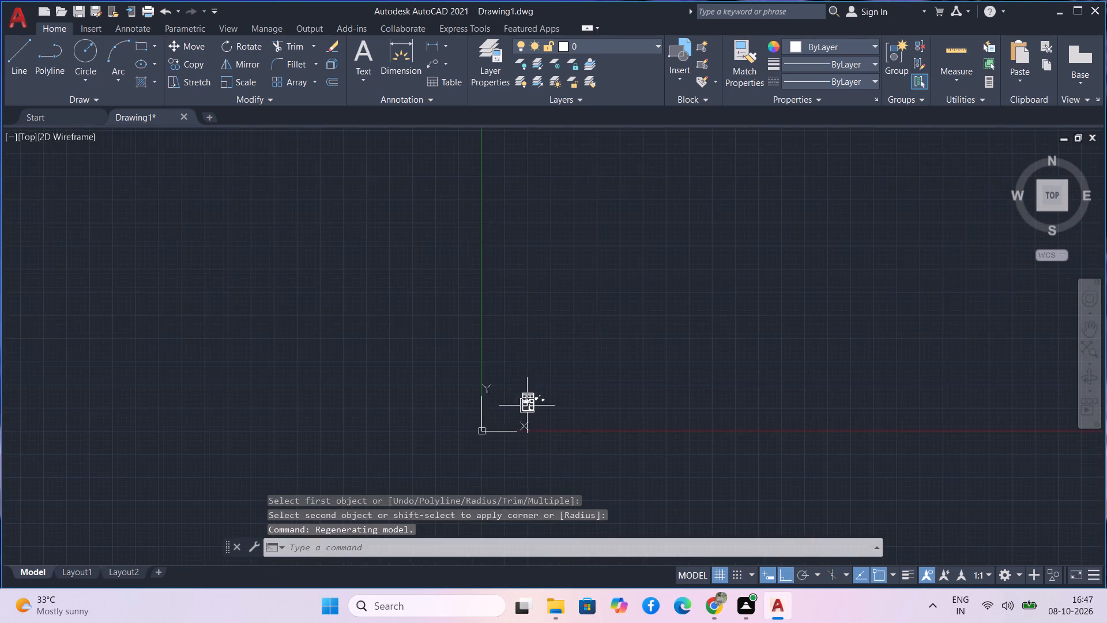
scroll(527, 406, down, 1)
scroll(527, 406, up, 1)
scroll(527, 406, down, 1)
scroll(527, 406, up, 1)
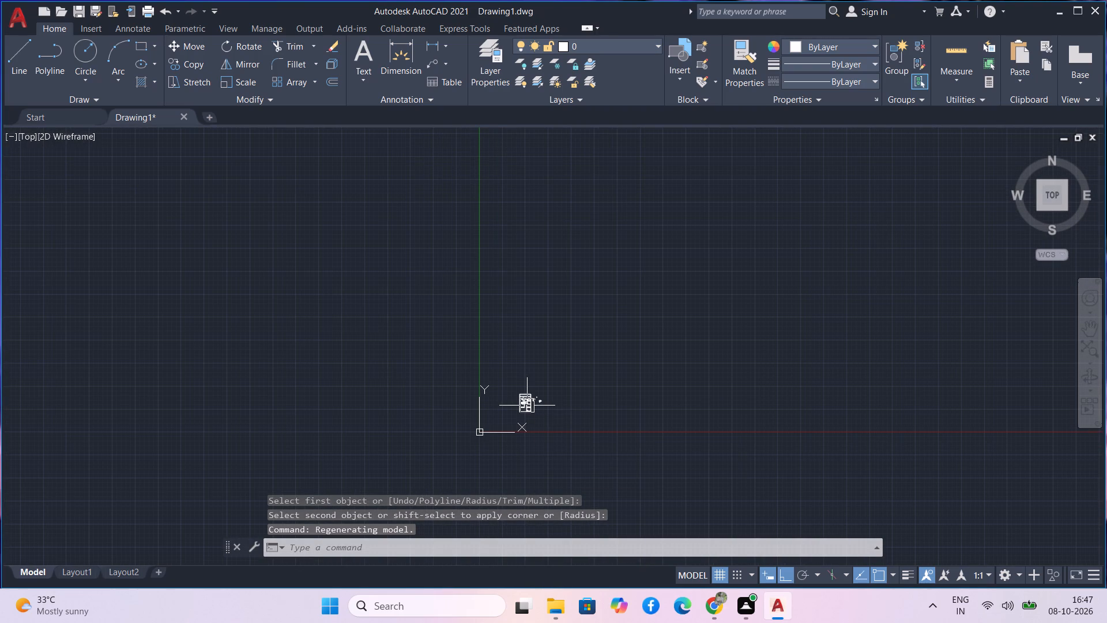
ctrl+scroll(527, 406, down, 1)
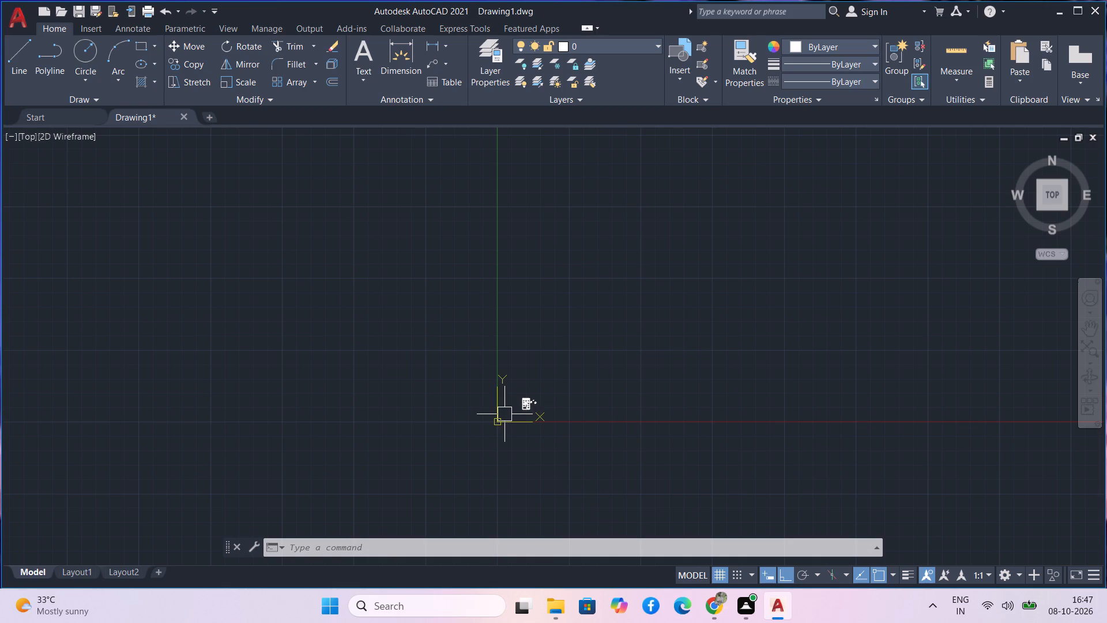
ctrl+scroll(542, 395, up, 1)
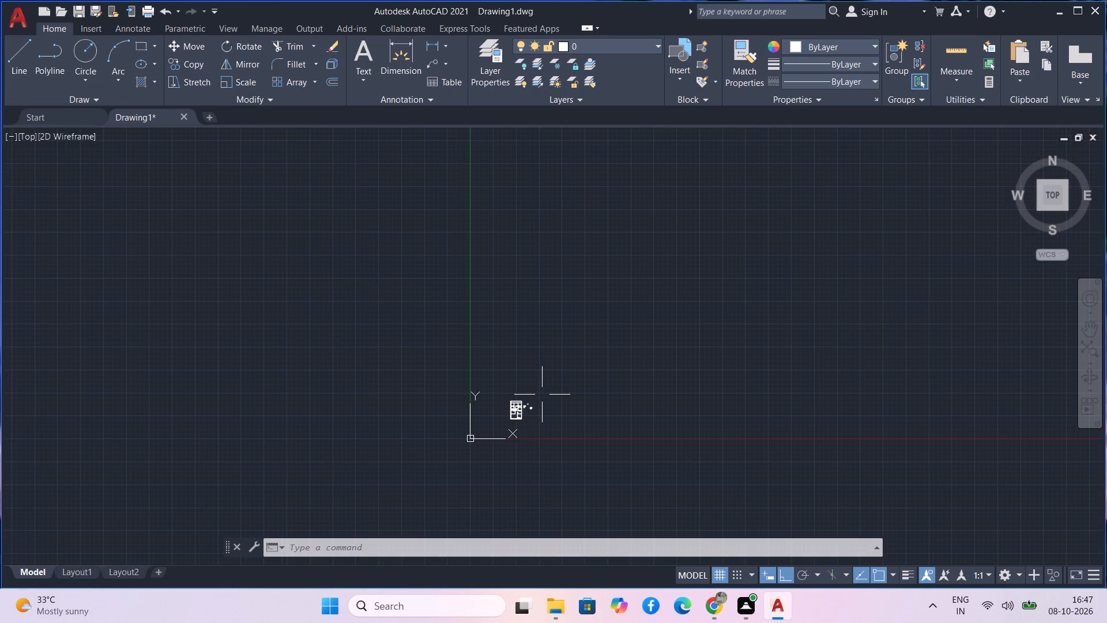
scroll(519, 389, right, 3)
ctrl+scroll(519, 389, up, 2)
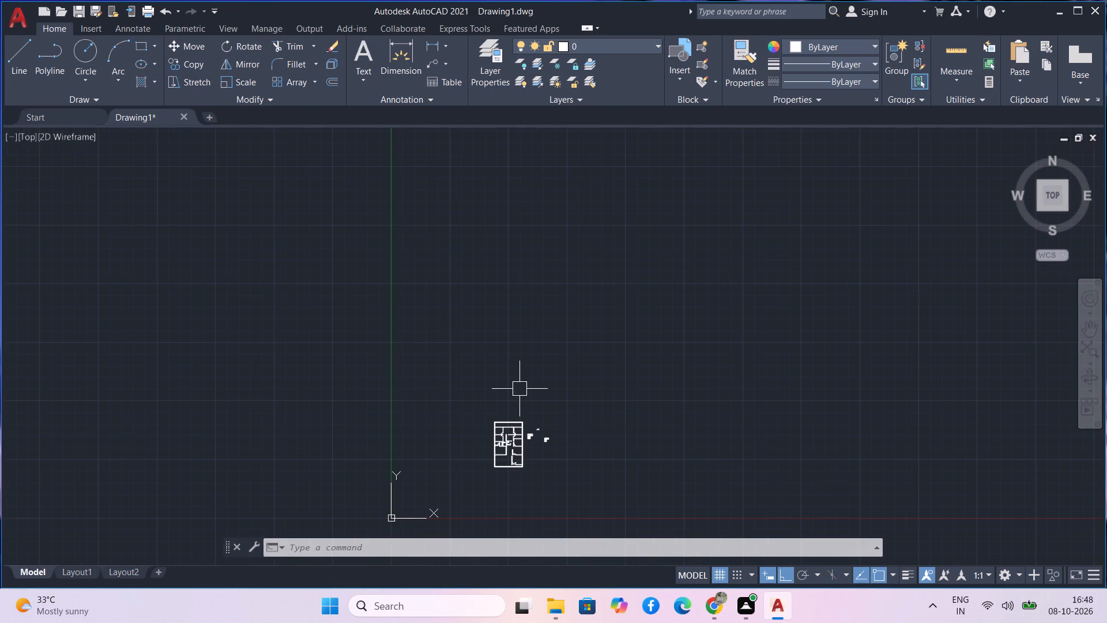
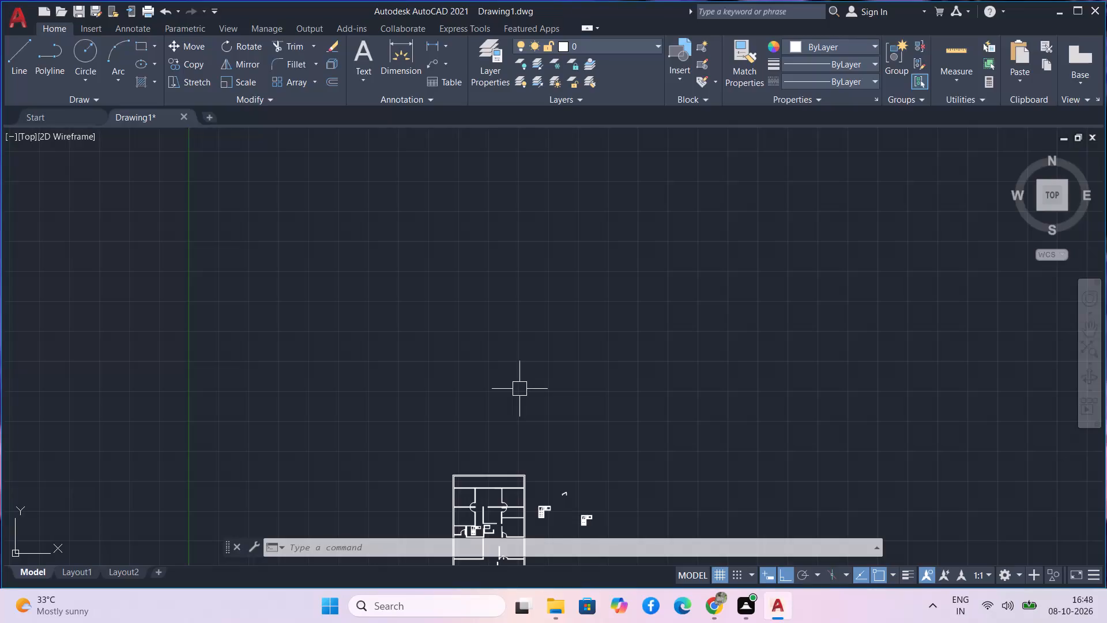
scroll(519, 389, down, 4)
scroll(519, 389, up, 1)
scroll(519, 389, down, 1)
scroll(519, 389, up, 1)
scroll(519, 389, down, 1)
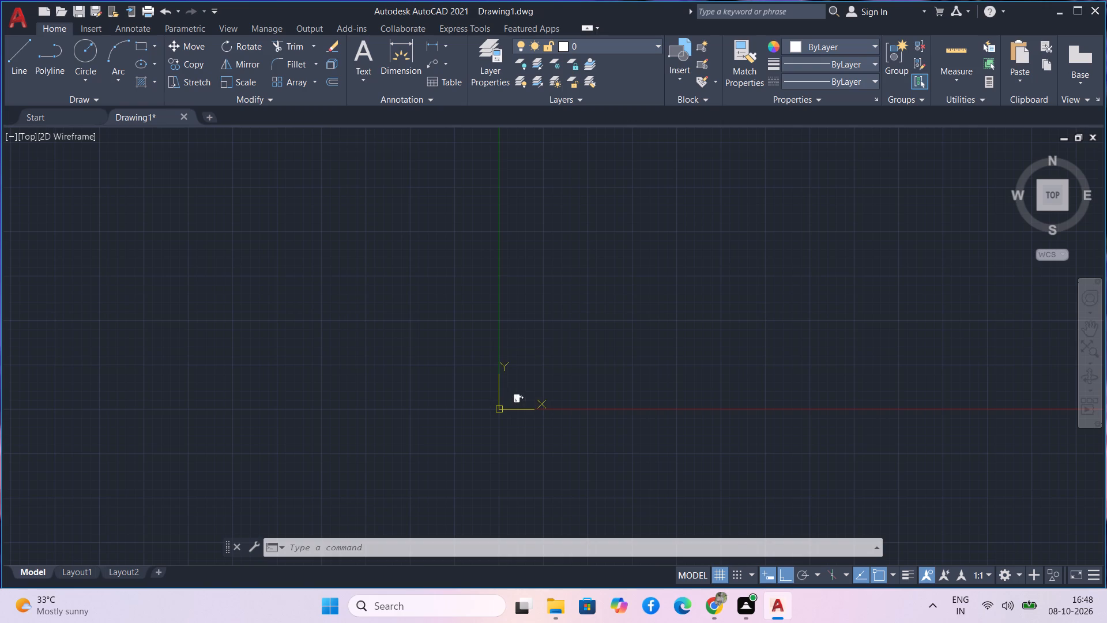
Offset the lower line of the lower-left room's bottom wall by 6' downward into the open area.
scroll(519, 394, up, 4)
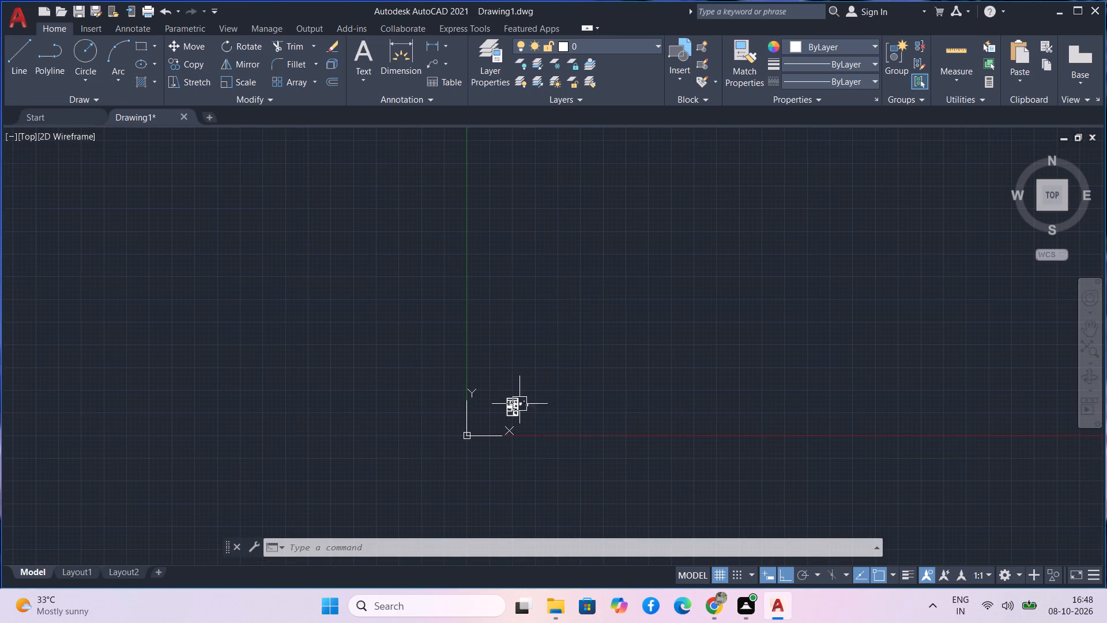
scroll(519, 411, up, 6)
middle_drag(519, 411, 543, 395)
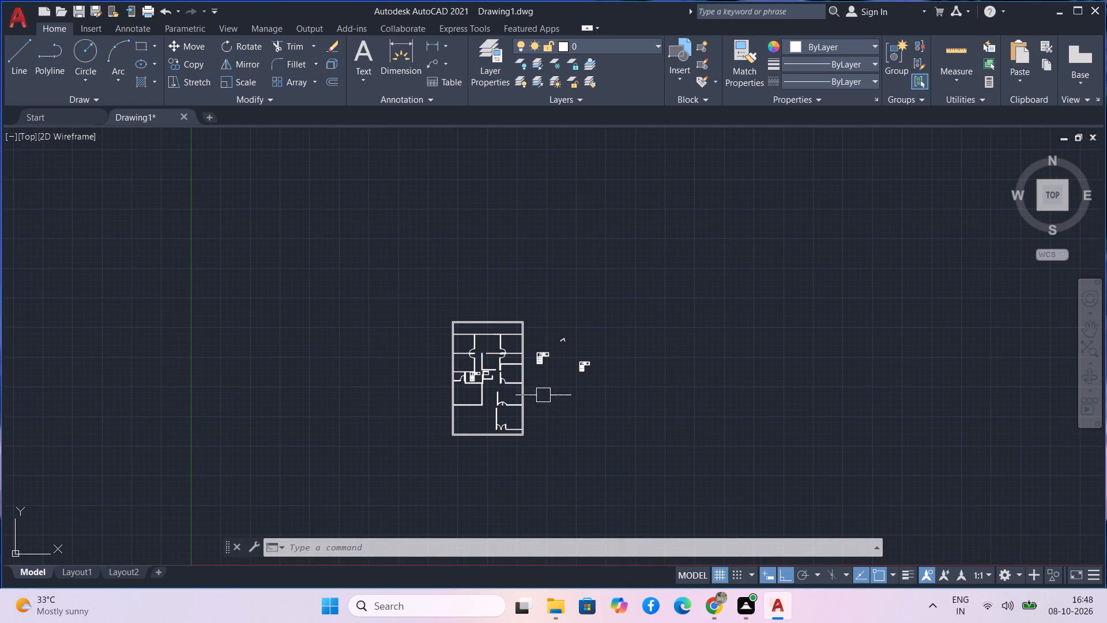
scroll(490, 410, up, 4)
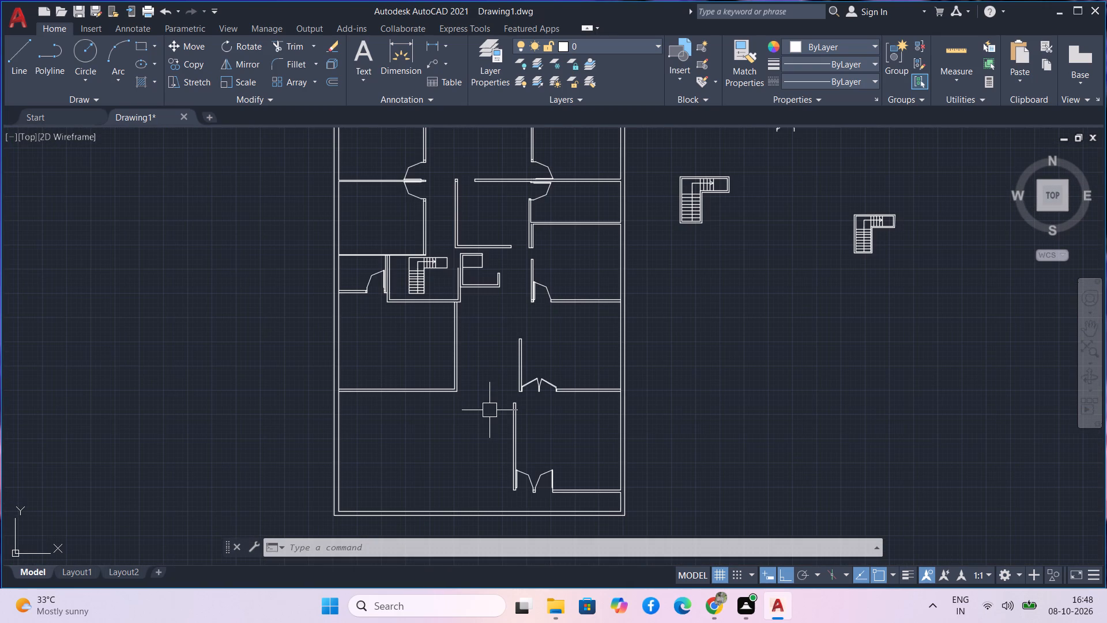
middle_drag(491, 371, 516, 365)
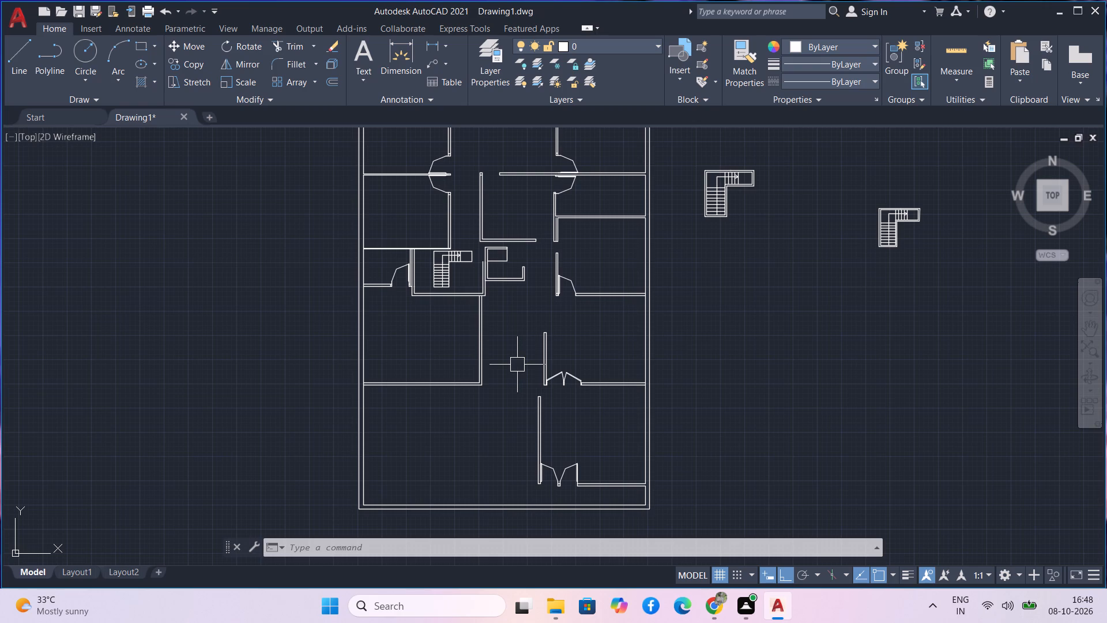
text(o)
key(space)
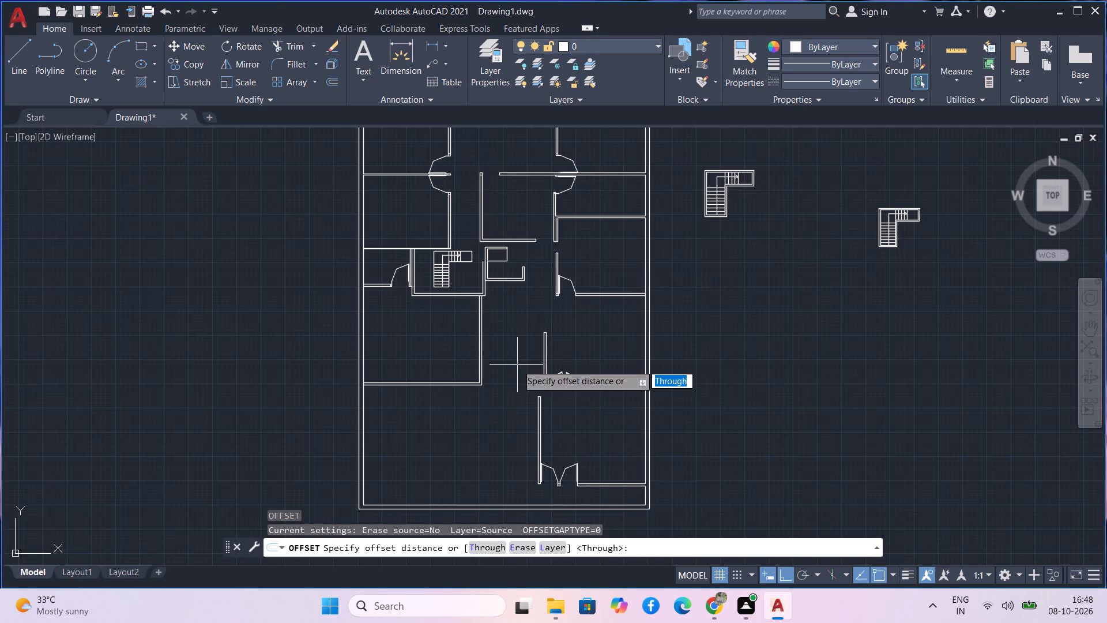
key(6)
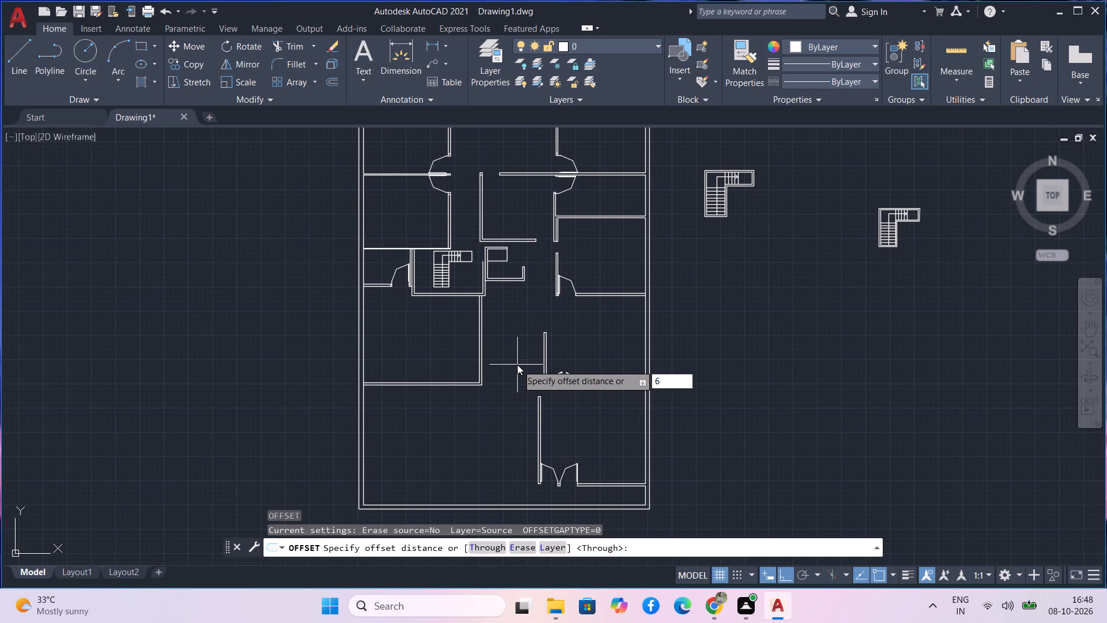
key(apostrophe)
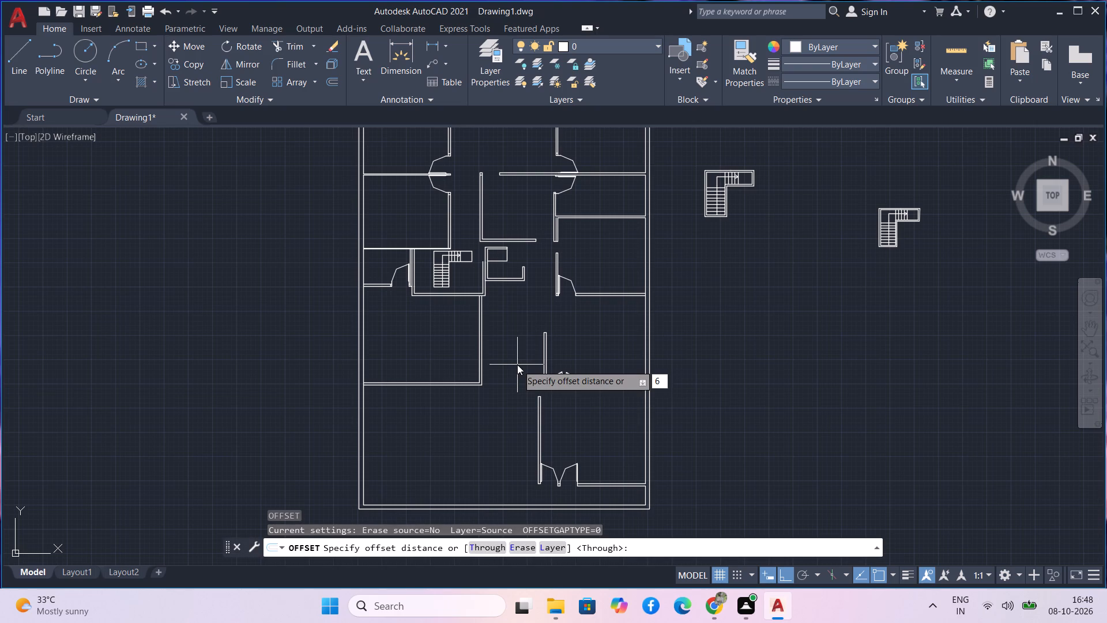
key(Return)
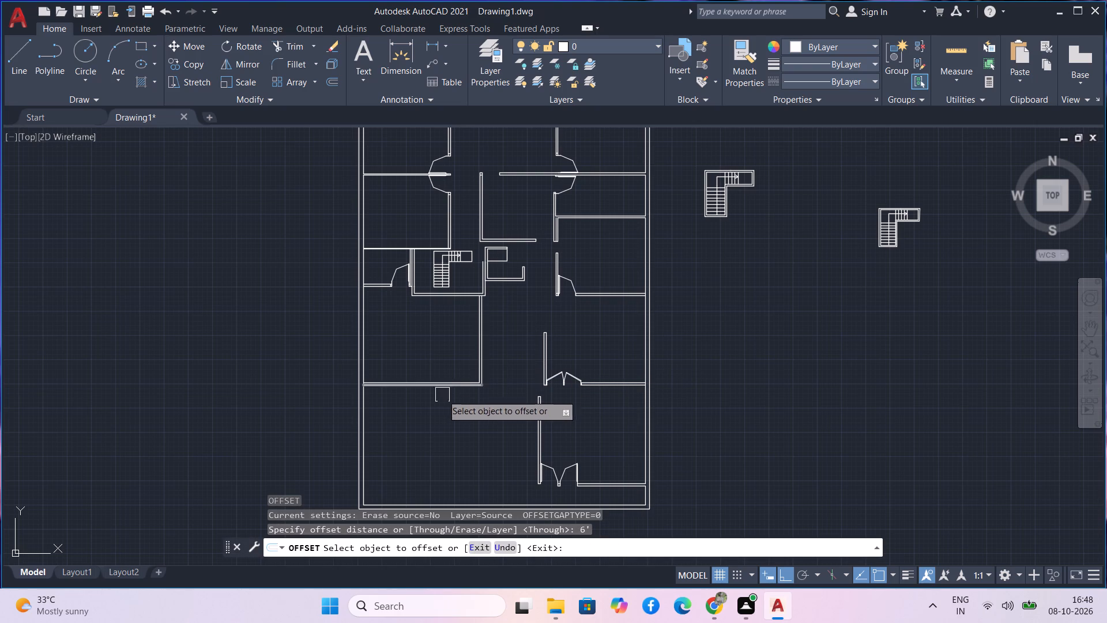
click(439, 389)
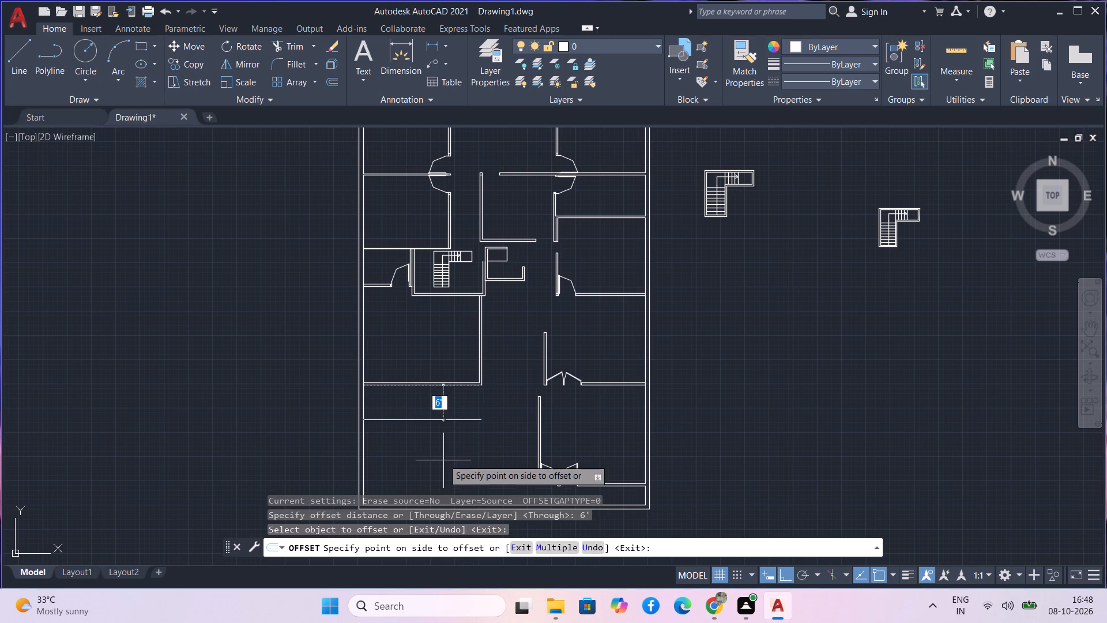
click(443, 467)
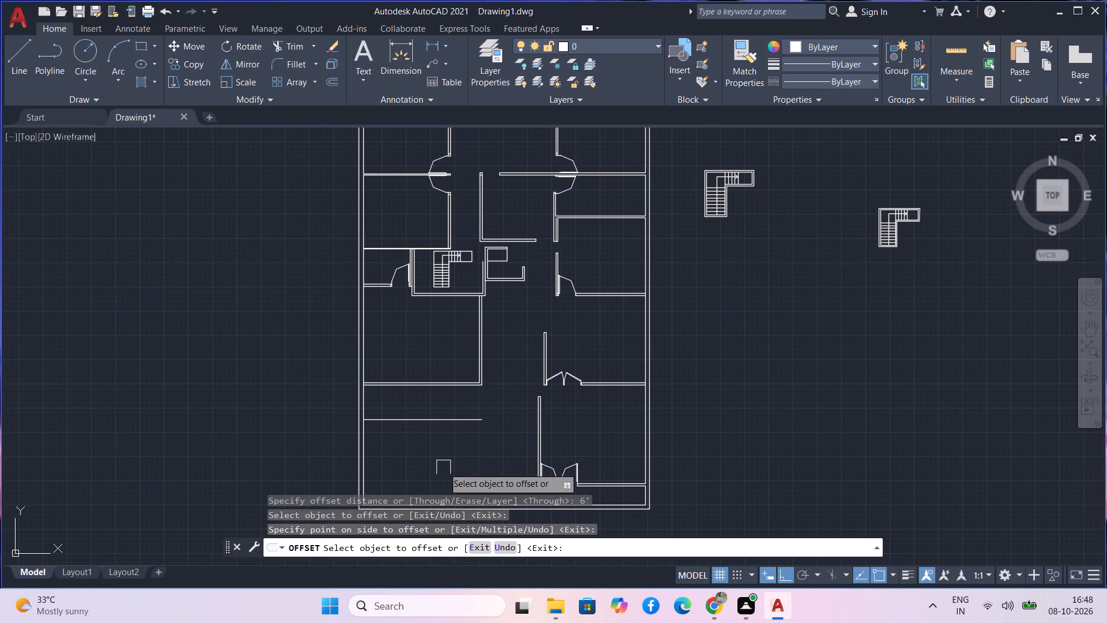
middle_drag(443, 467, 425, 419)
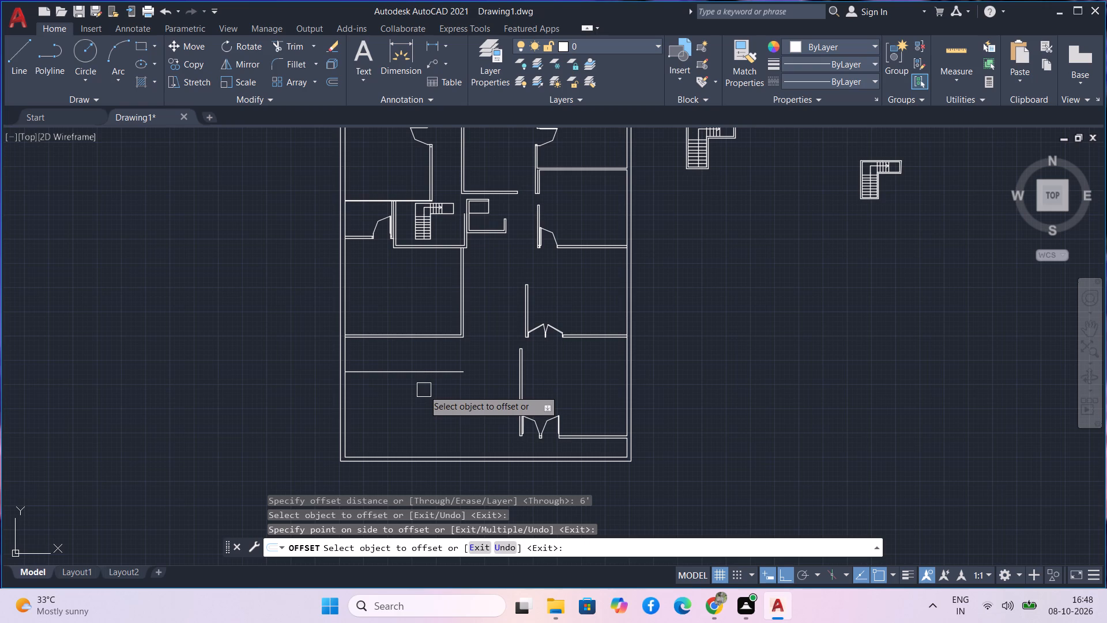
key(Return)
Offset the inner line of the left exterior wall by 8' into the plan.
text(o)
key(space)
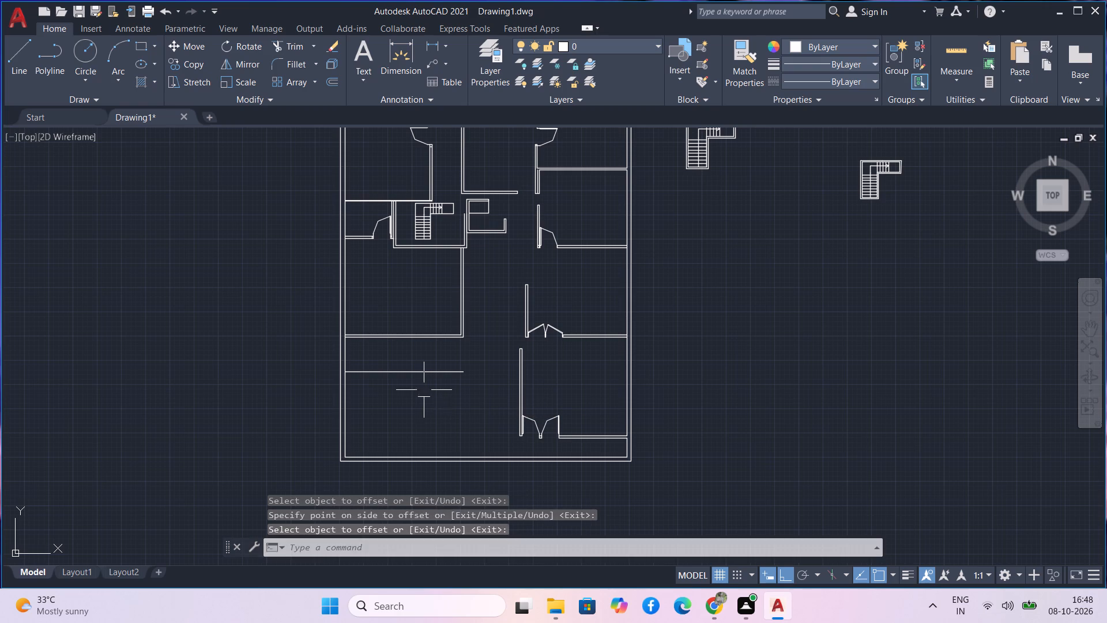
text(8')
key(Return)
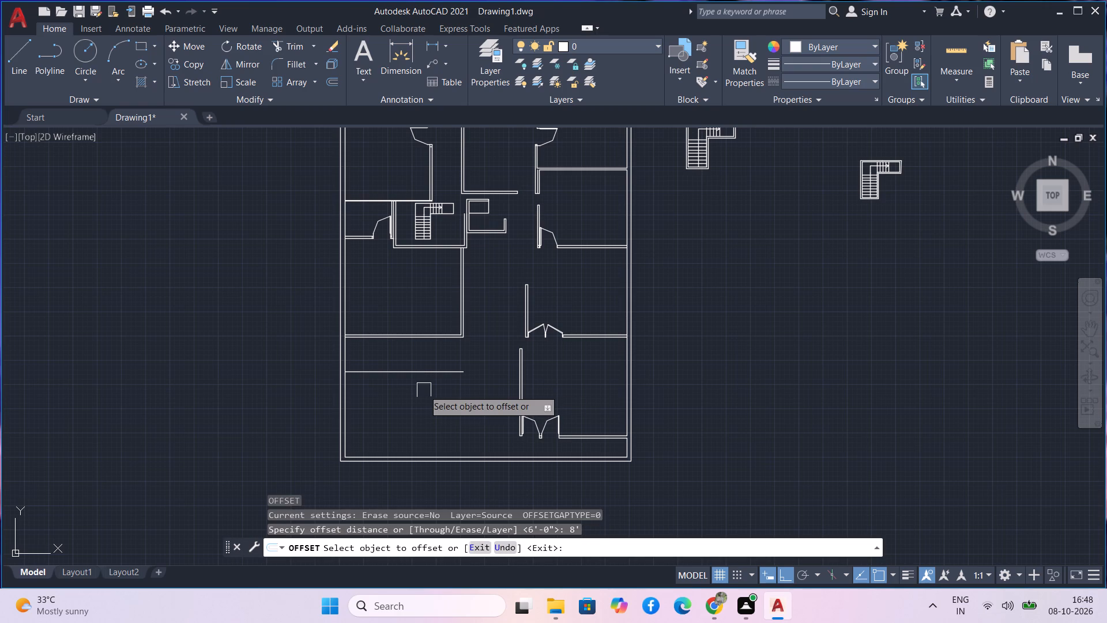
click(352, 363)
click(406, 361)
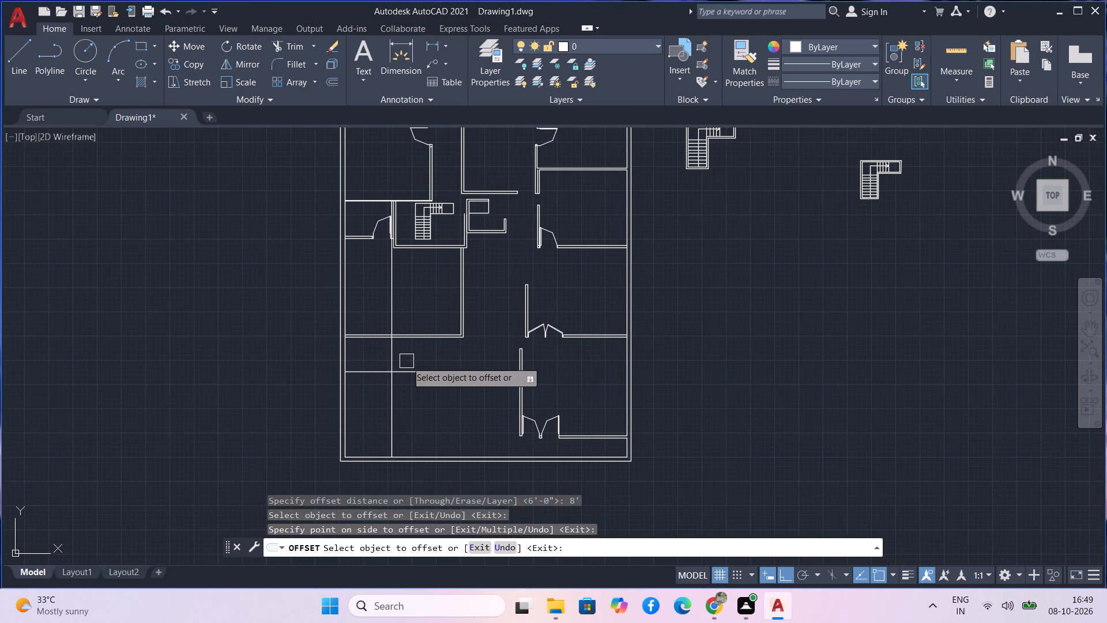
key(Escape)
Trim the two new offset lines back to their corner and trim the lower wall line across the small room.
key(t)
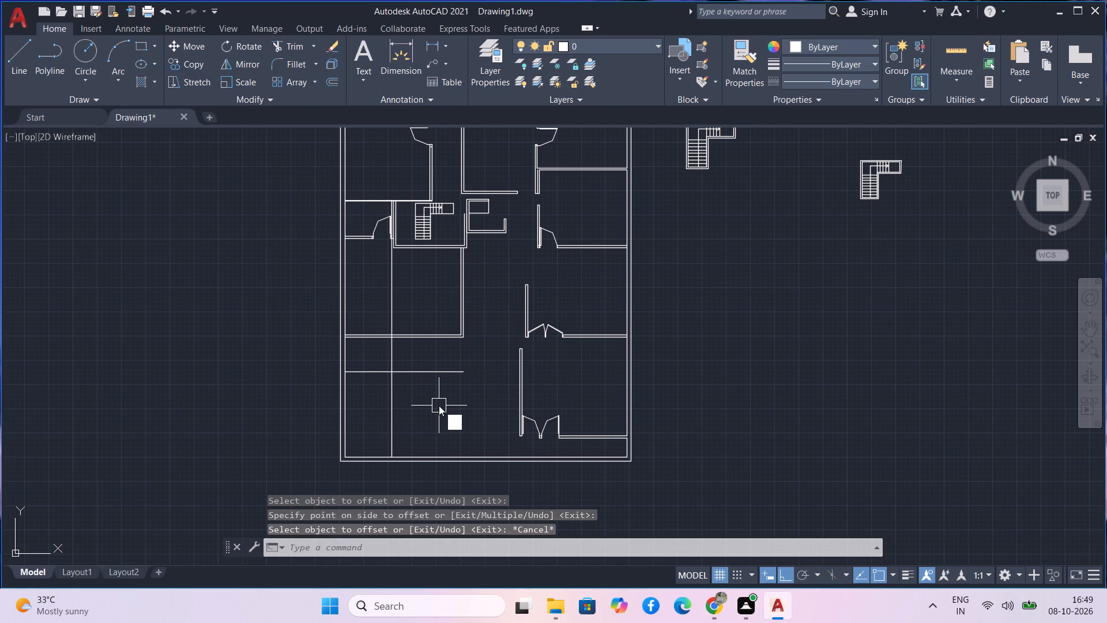
text(r)
key(space)
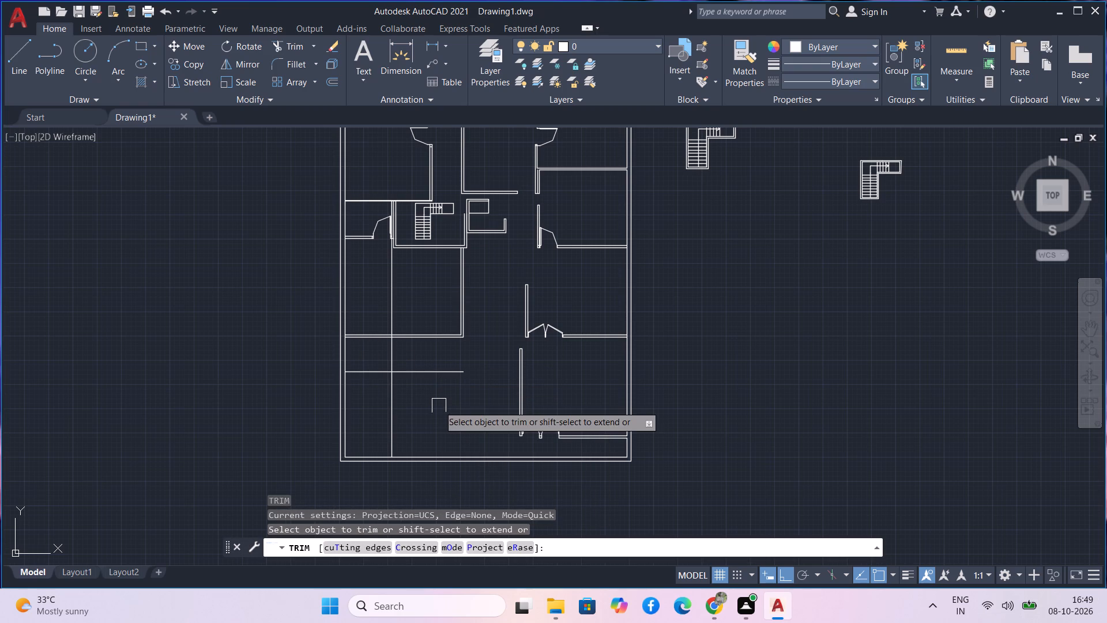
click(436, 373)
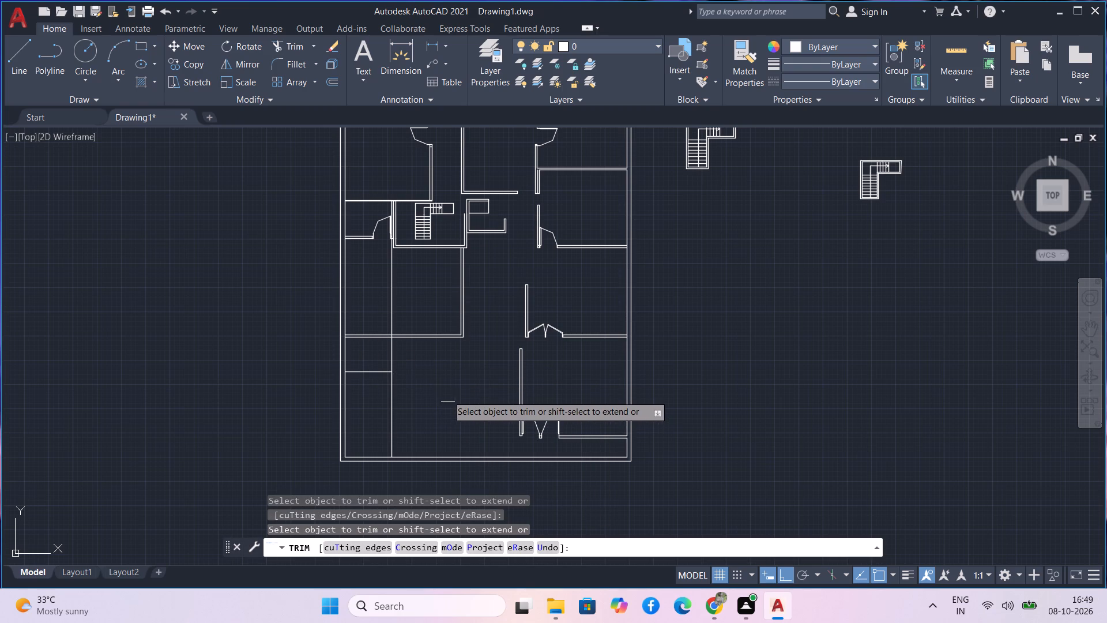
click(394, 404)
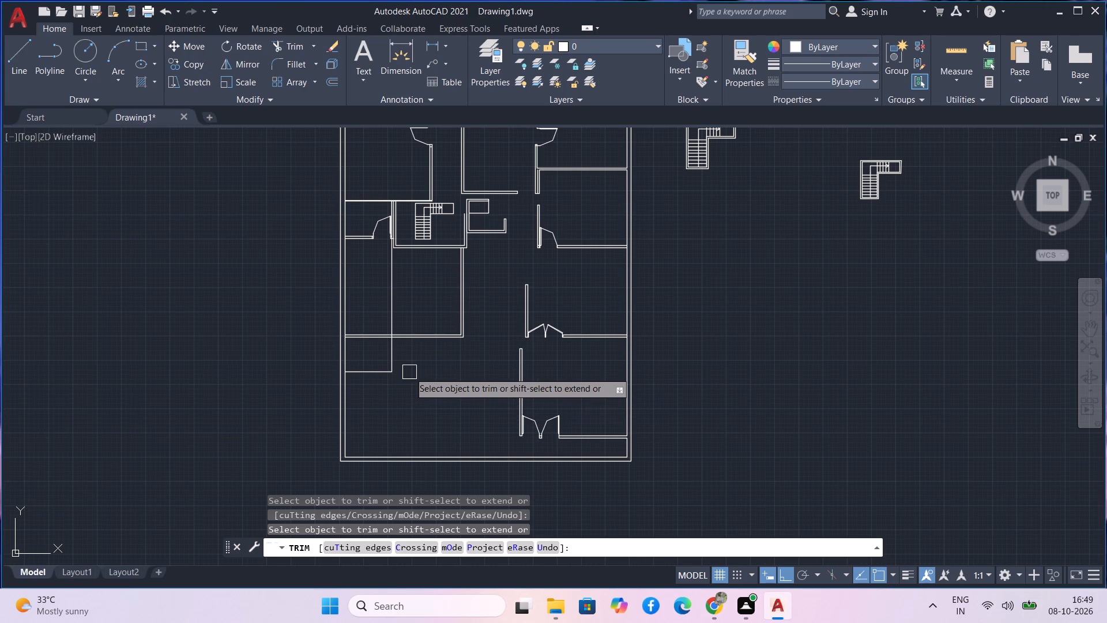
click(368, 337)
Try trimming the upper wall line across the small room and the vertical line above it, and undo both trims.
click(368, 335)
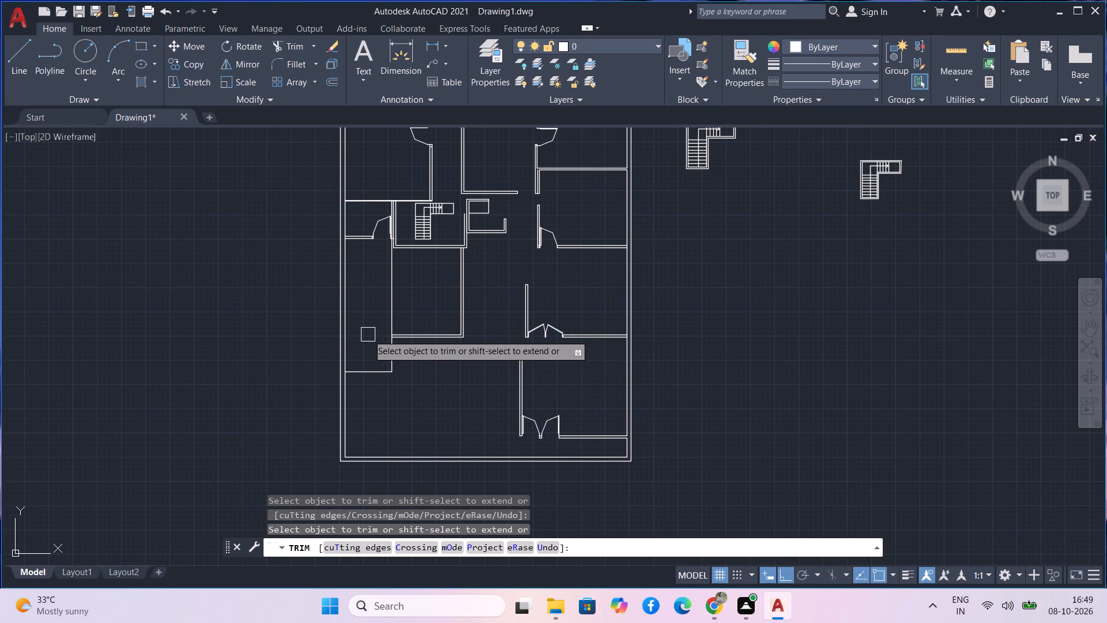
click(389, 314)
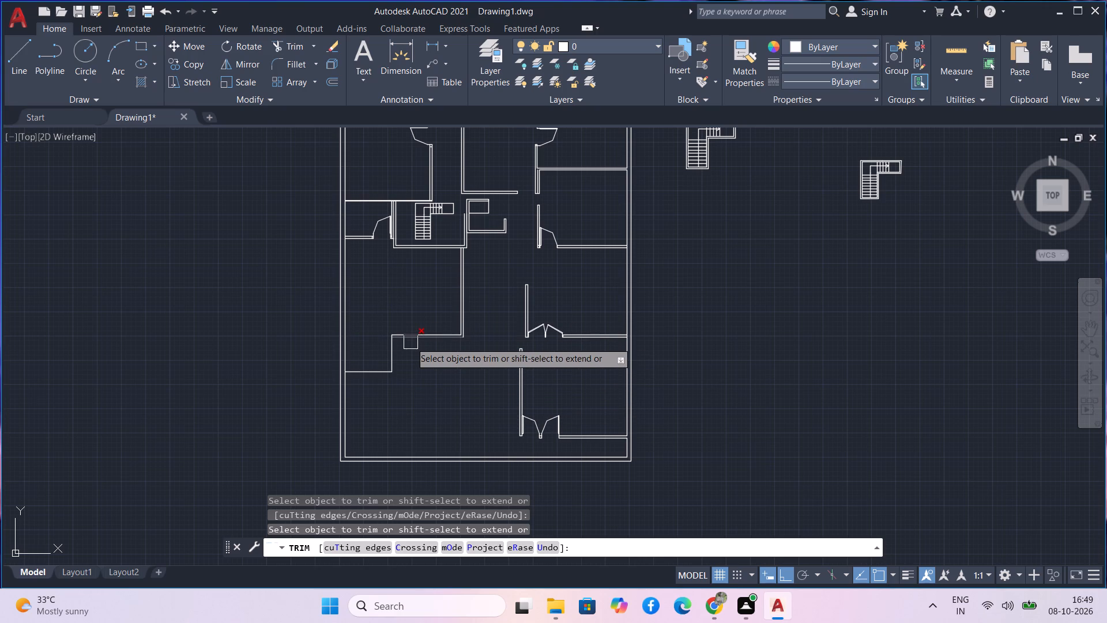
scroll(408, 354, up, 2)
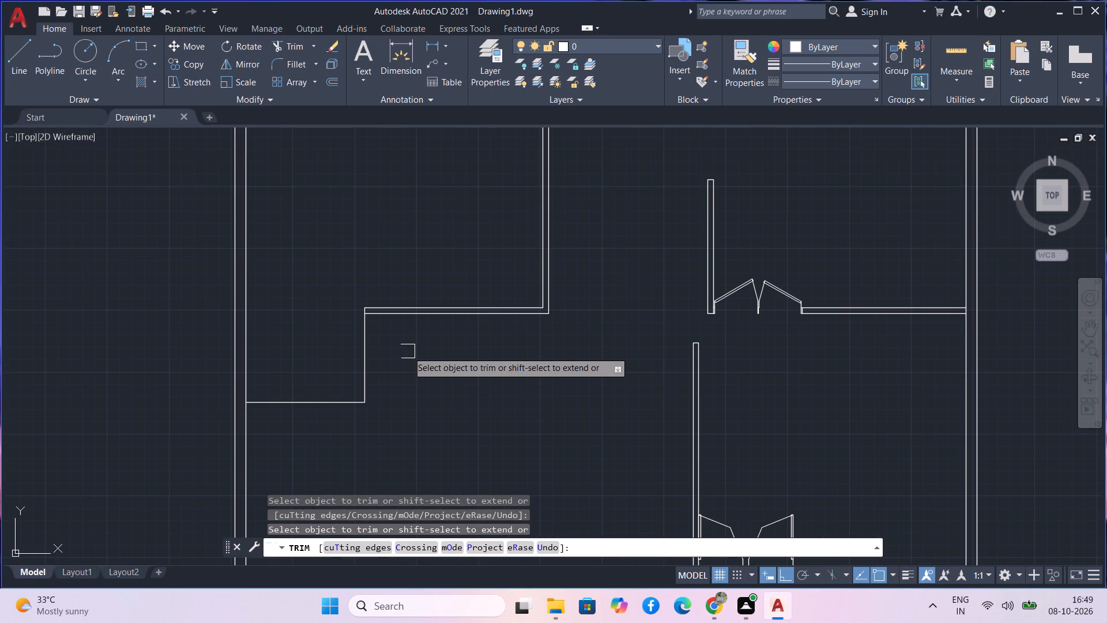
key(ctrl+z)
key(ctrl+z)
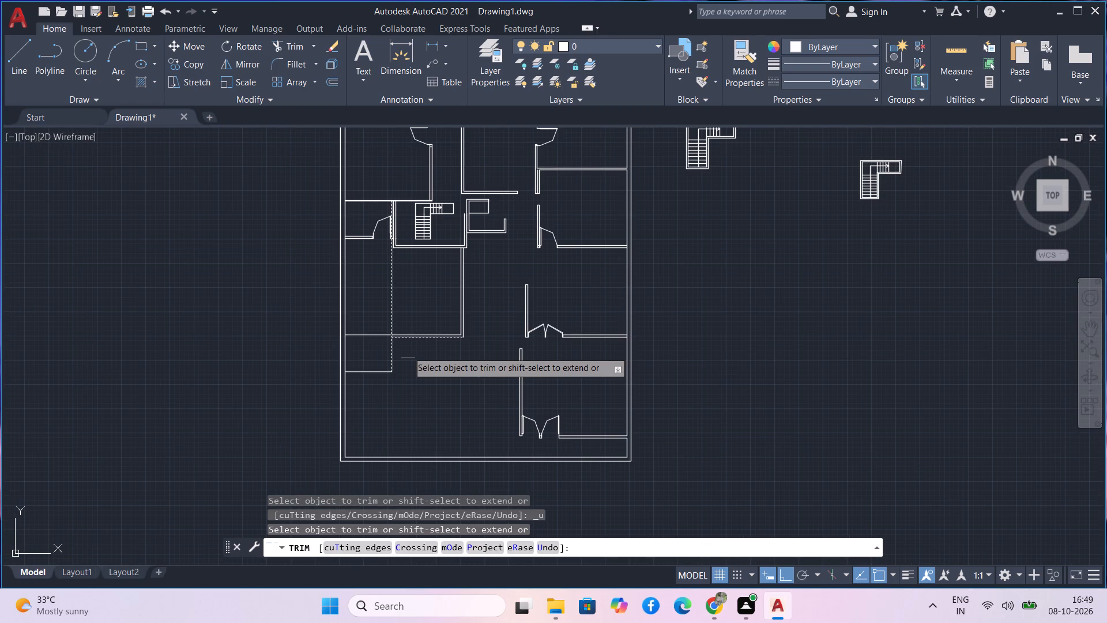
Trim off the part of the vertical offset line that extends above the small room's top wall line.
click(396, 313)
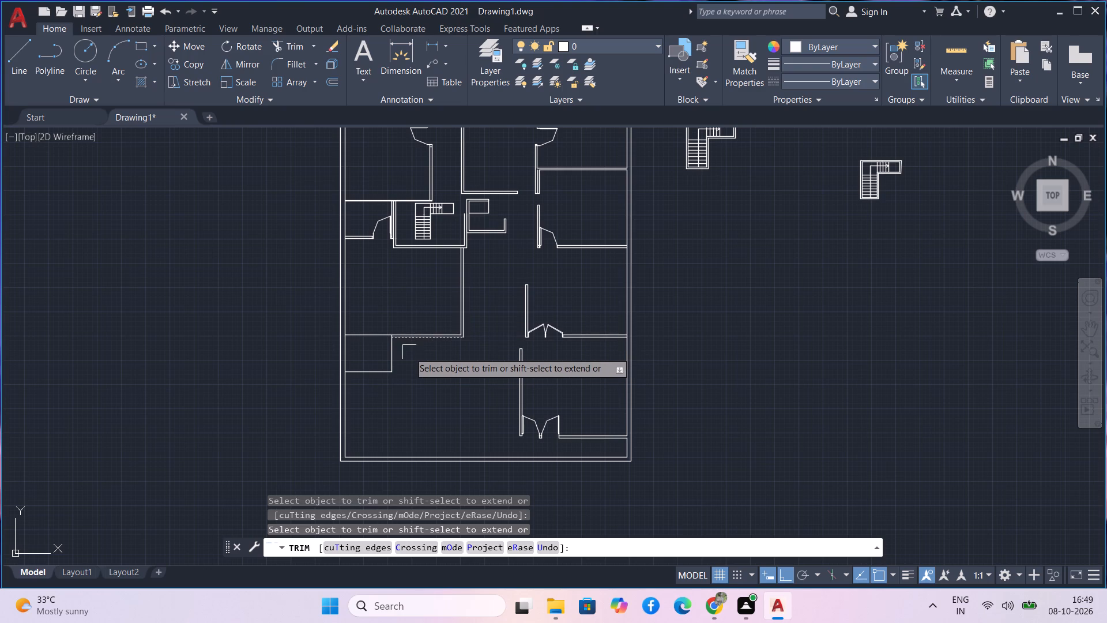
key(Escape)
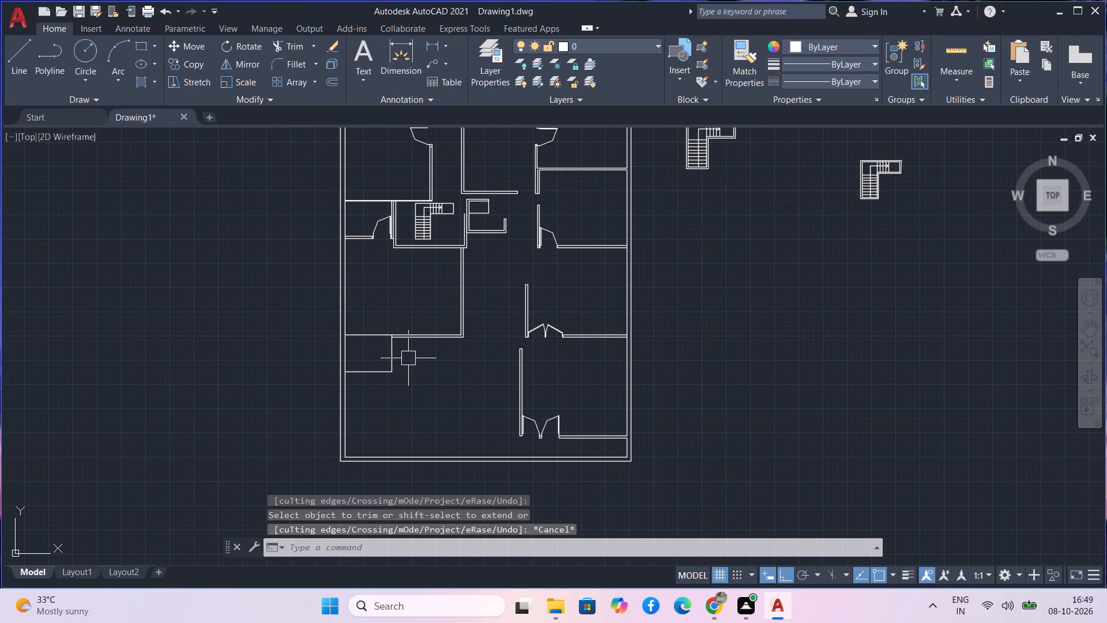
Offset the small room's right and bottom lines outward by 4.5 to give the walls thickness.
text(o)
key(space)
text(4.5)
key(Return)
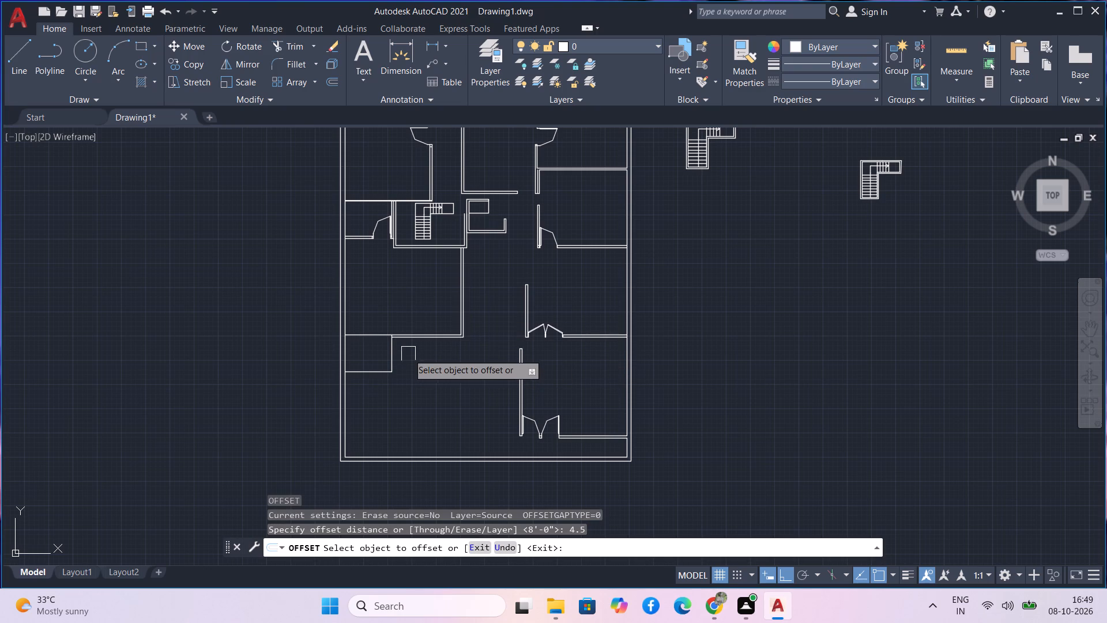
click(398, 355)
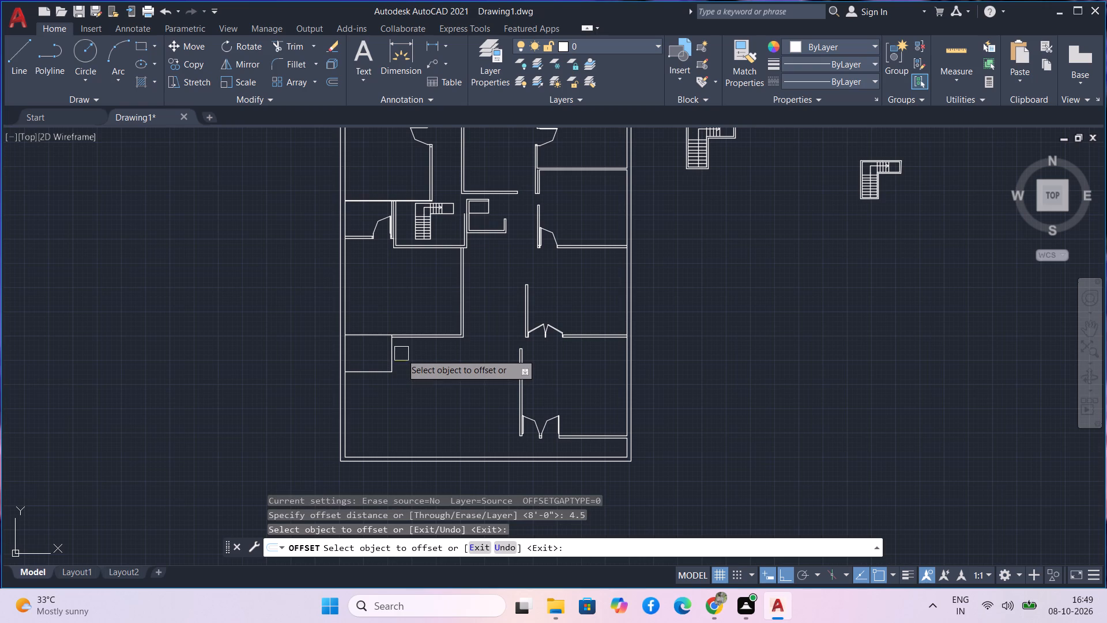
scroll(401, 356, up, 2)
click(376, 354)
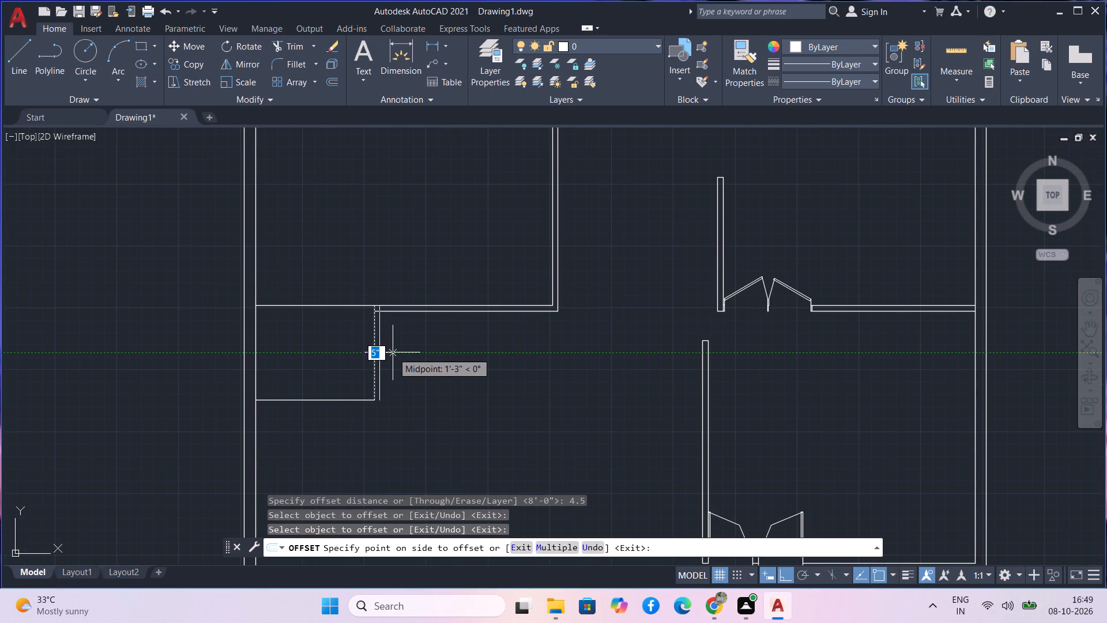
click(393, 352)
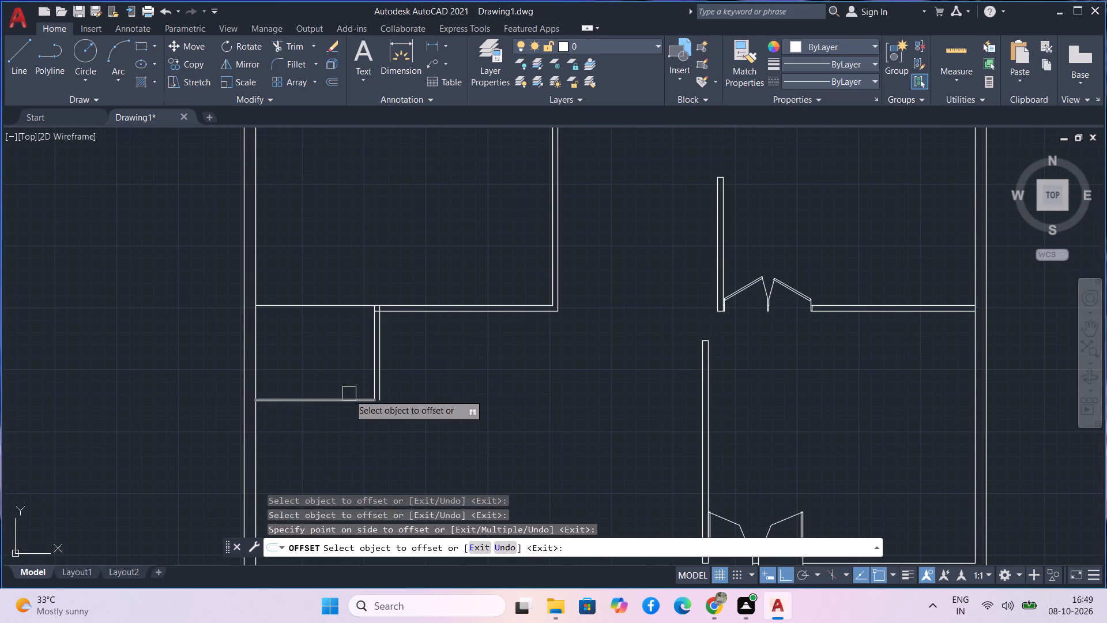
click(349, 397)
click(350, 411)
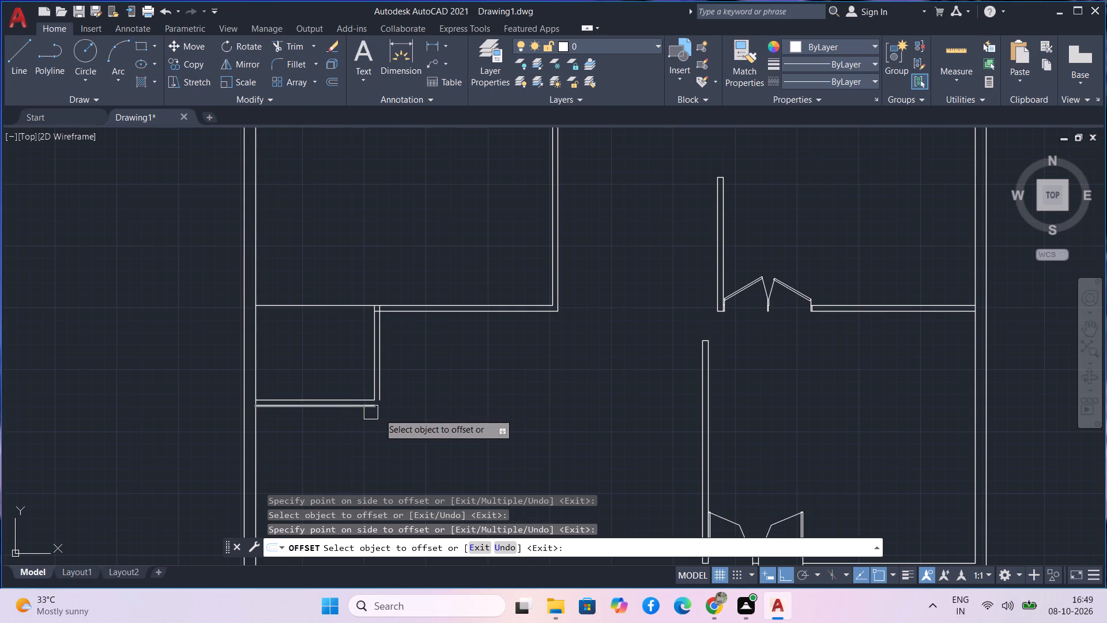
key(Escape)
Fillet the two outer wall lines of the small room so they meet at its lower-right corner.
text(f)
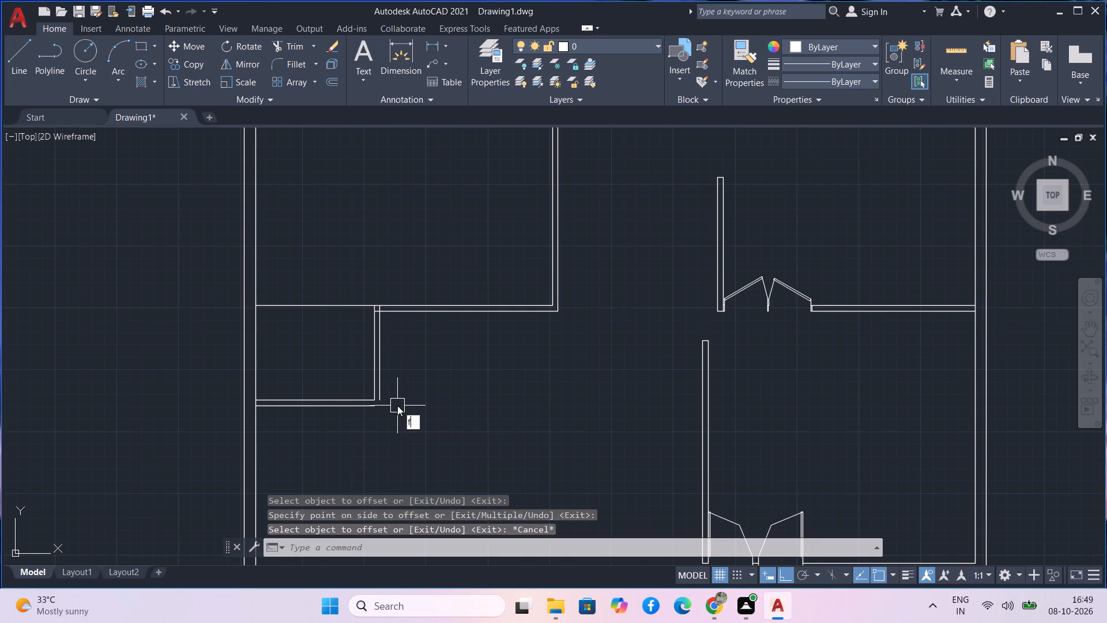
key(space)
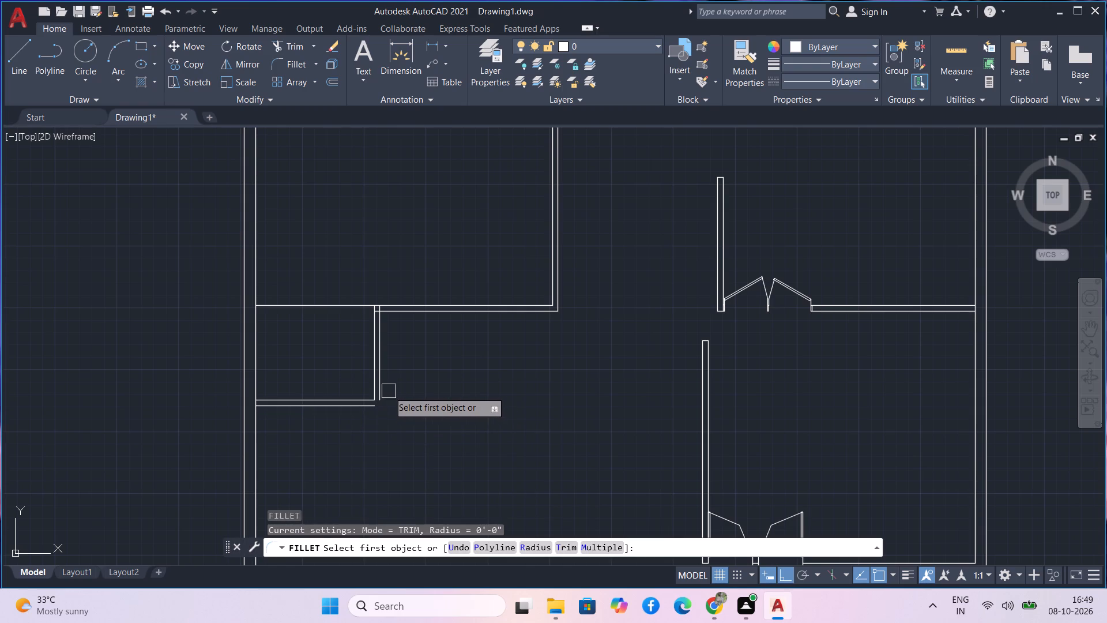
click(386, 393)
click(370, 409)
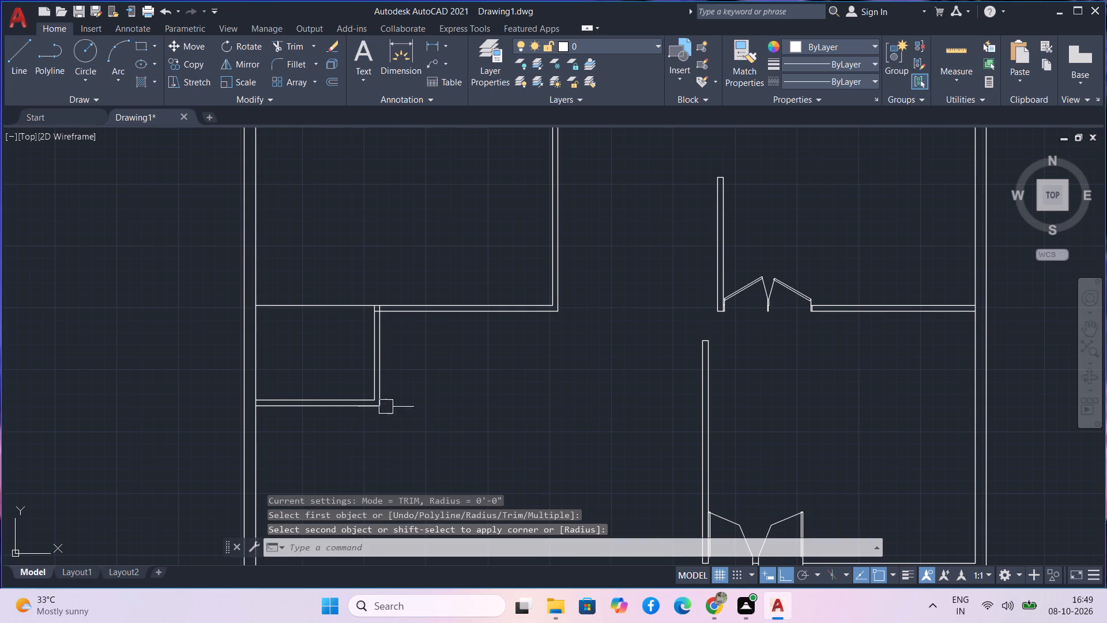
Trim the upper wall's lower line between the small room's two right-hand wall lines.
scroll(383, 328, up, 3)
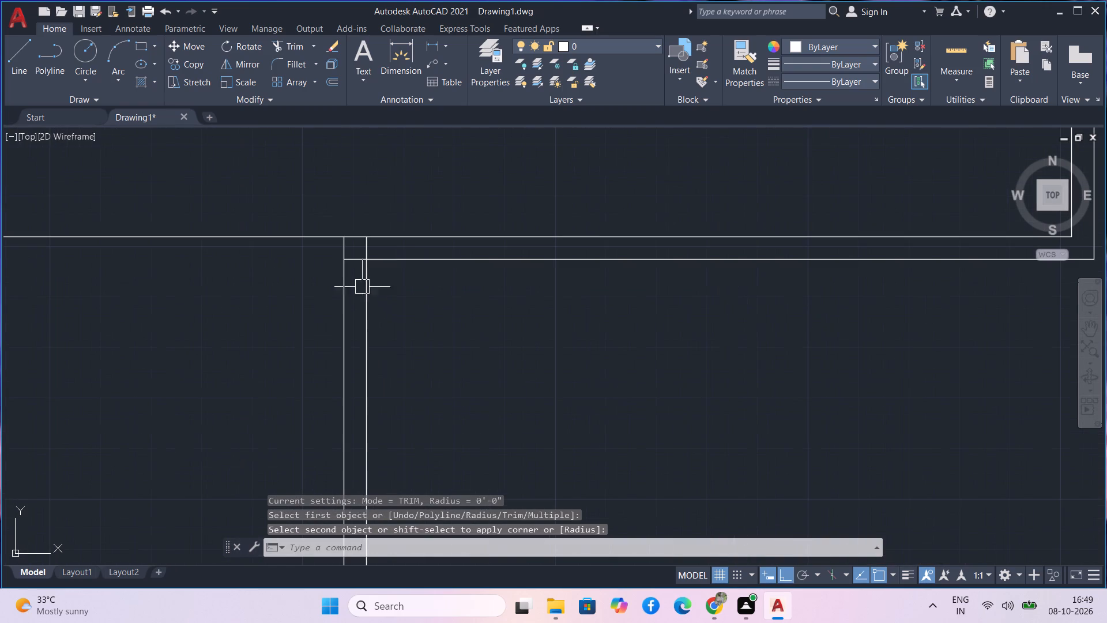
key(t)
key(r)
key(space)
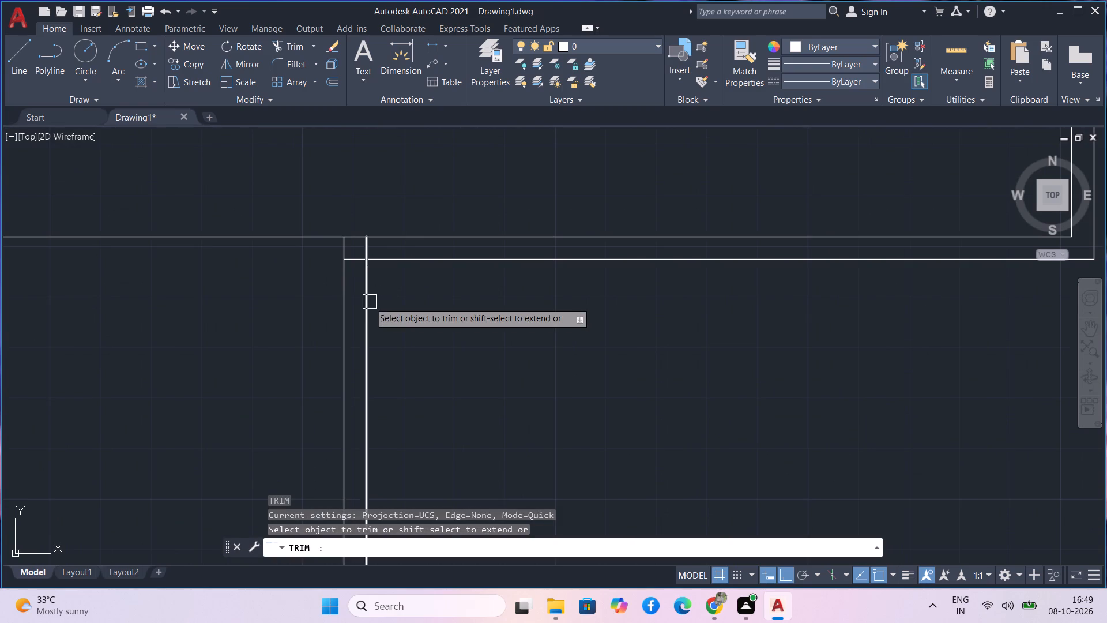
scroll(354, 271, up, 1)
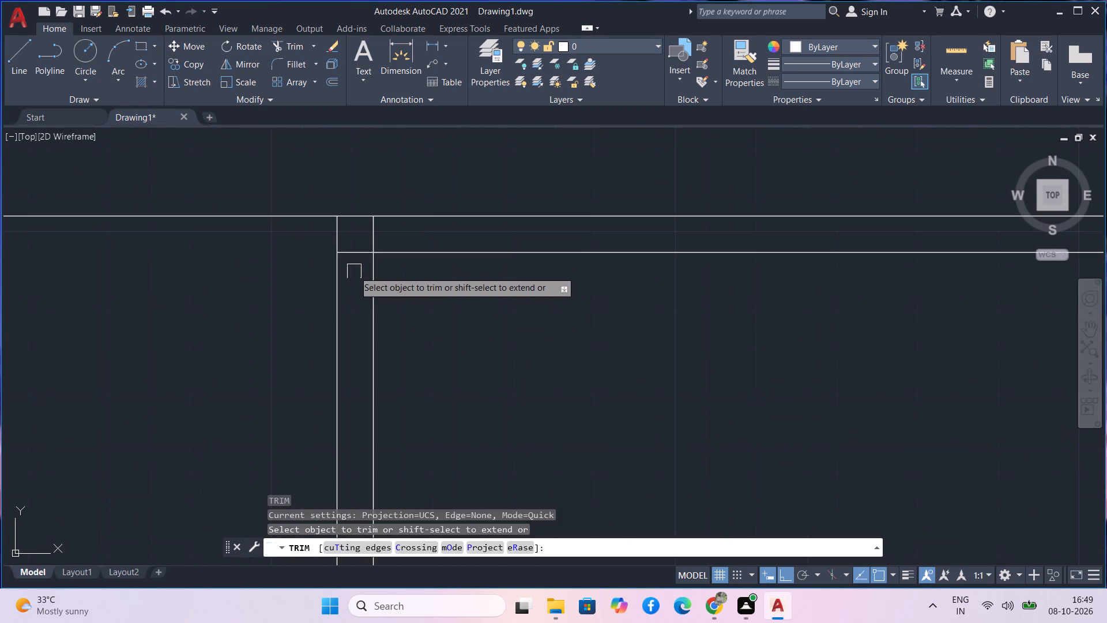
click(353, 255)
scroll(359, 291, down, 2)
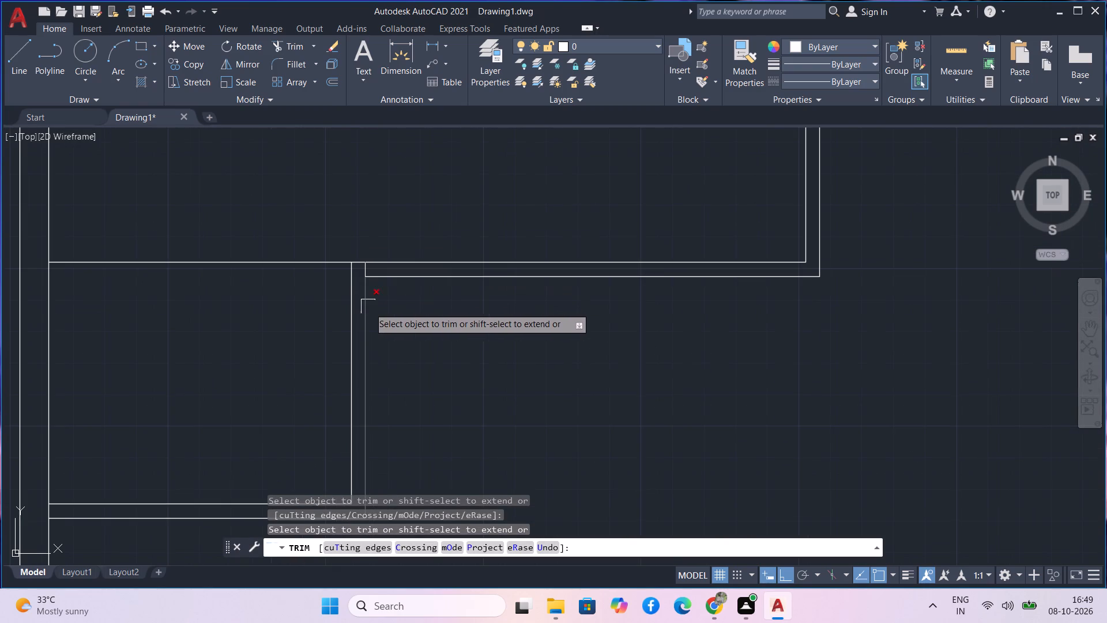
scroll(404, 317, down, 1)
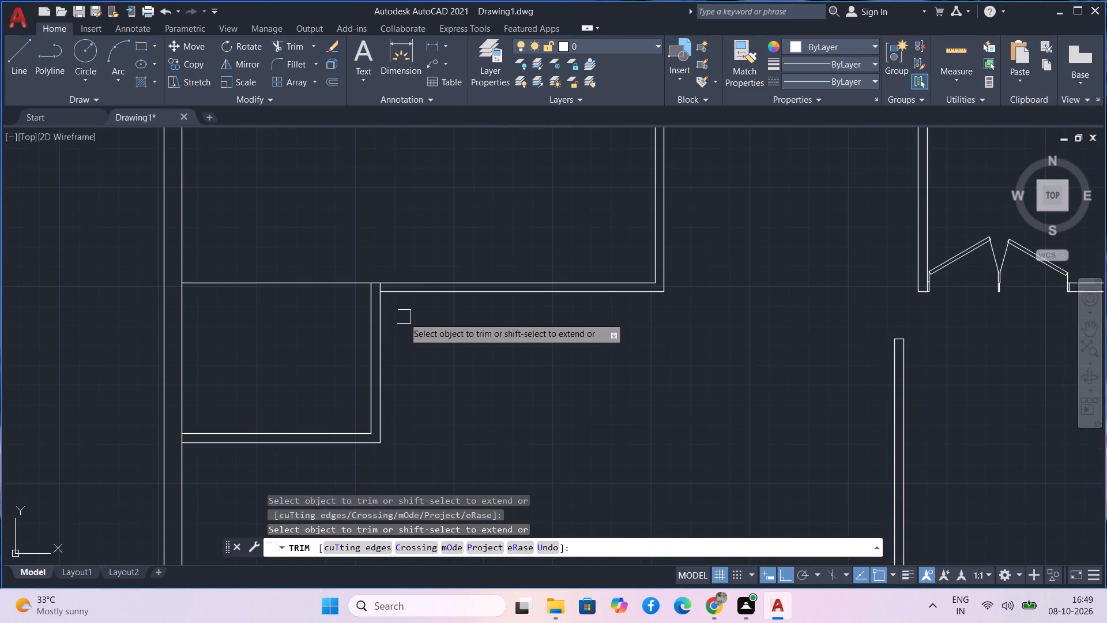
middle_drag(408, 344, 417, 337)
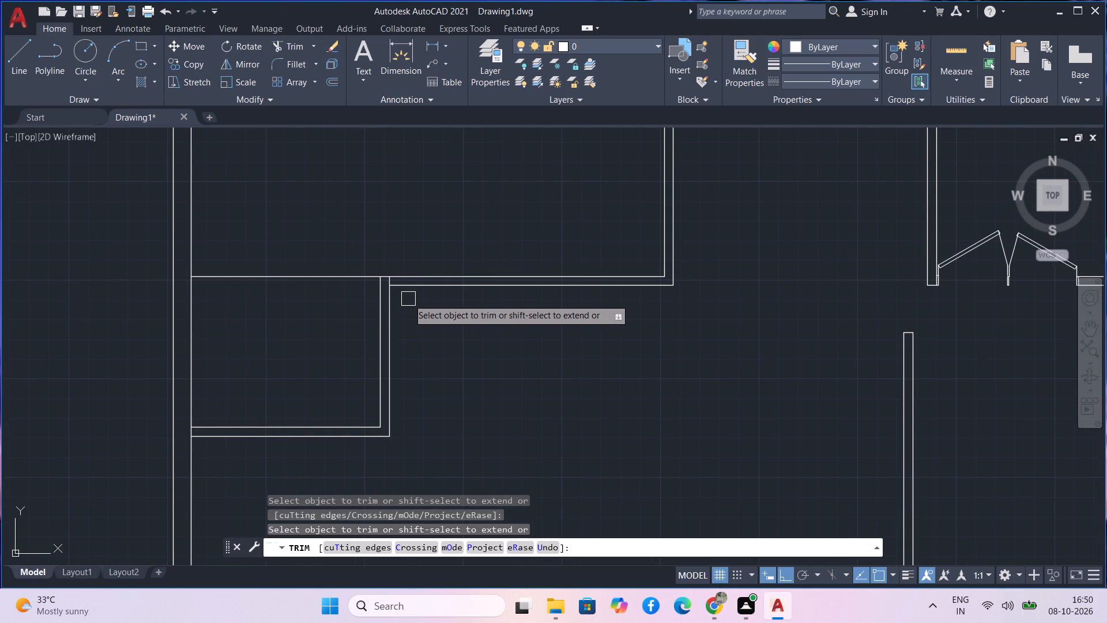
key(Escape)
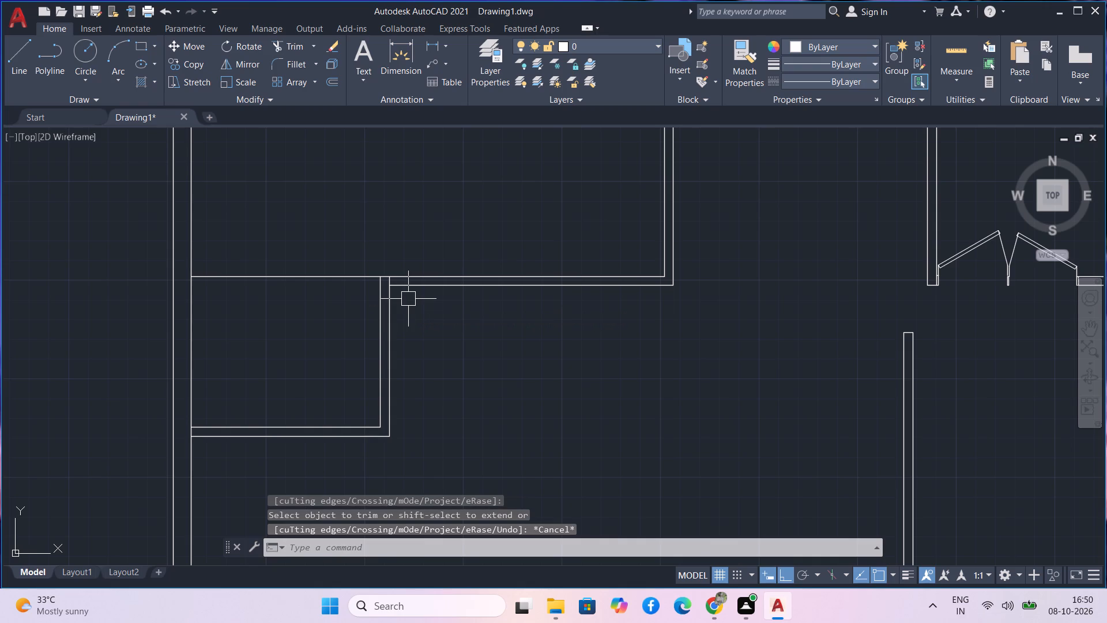
Extend the upper wall's lower line across the top of the small room to the left outer wall.
text(ecx)
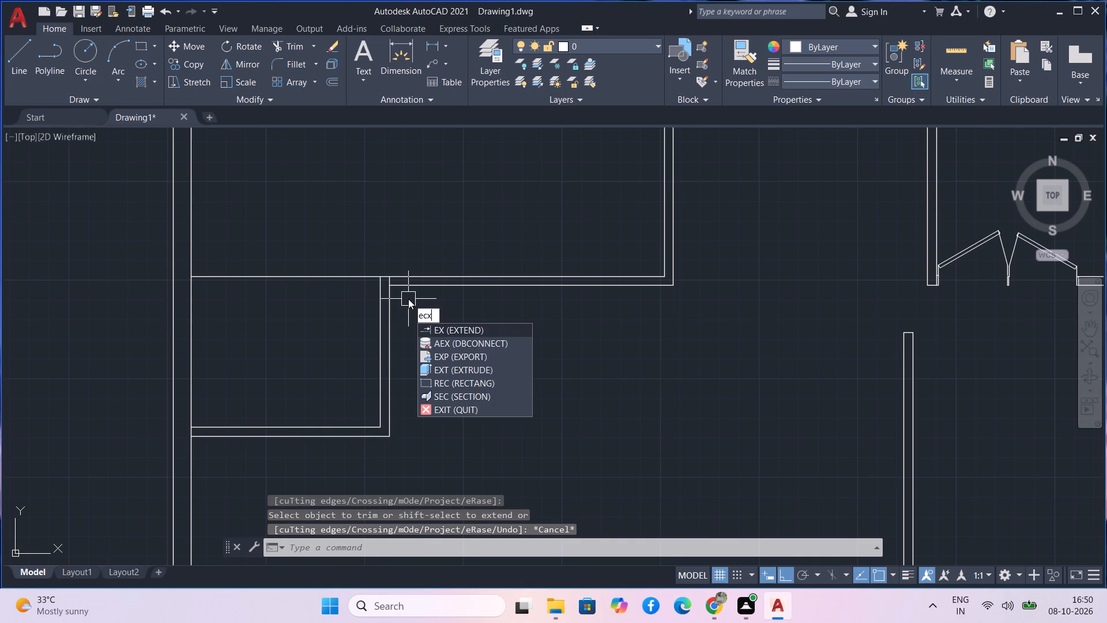
key(BackSpace)
key(BackSpace)
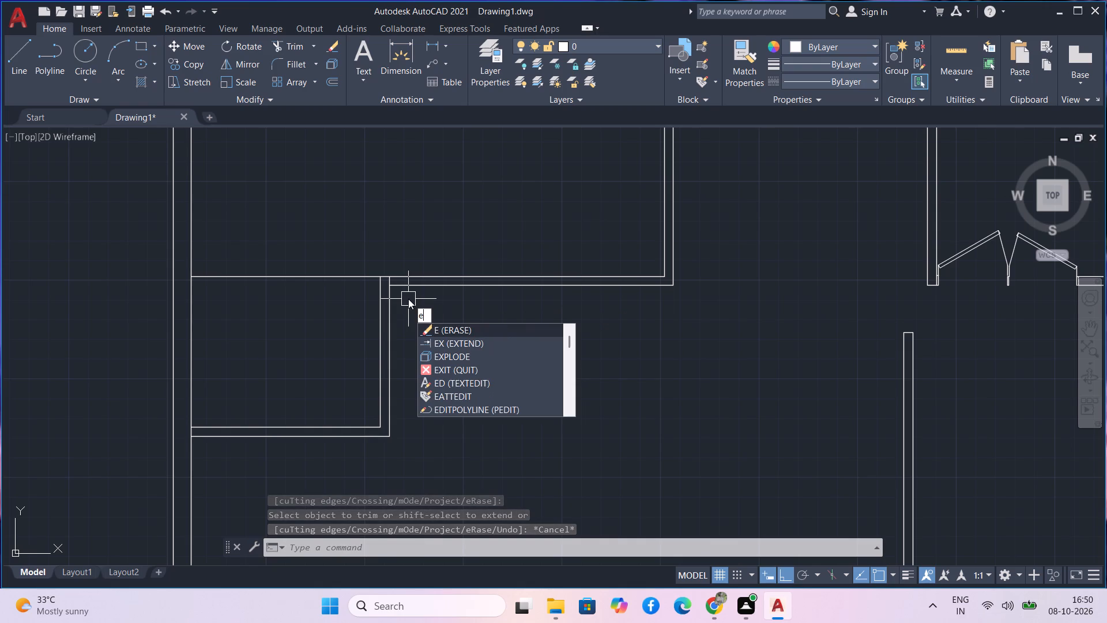
text(x)
key(space)
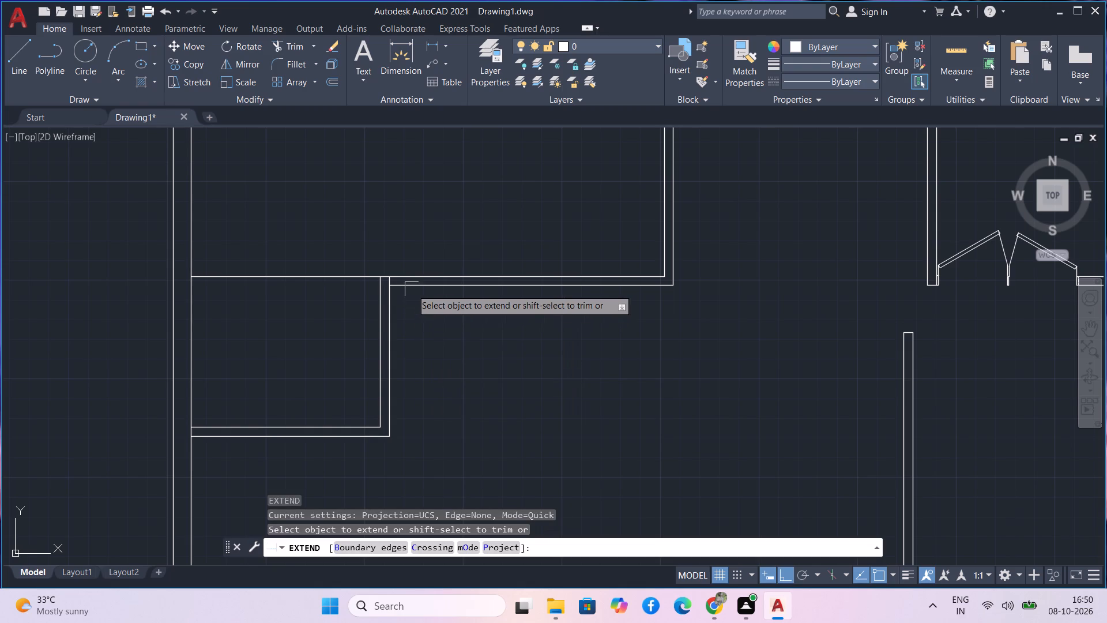
click(412, 289)
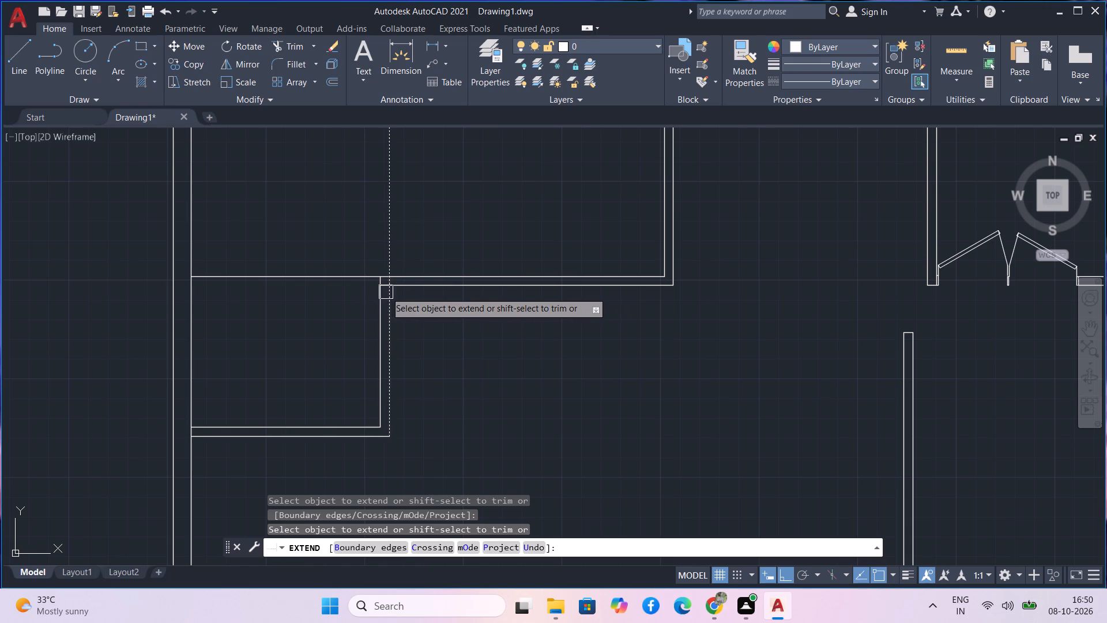
scroll(390, 289, up, 3)
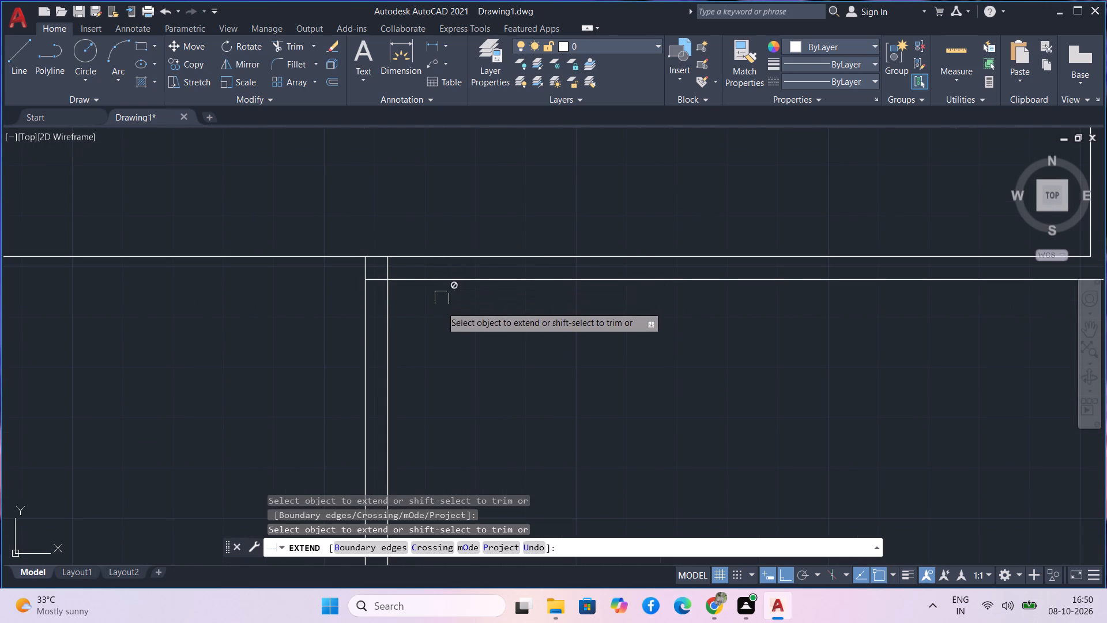
key(Escape)
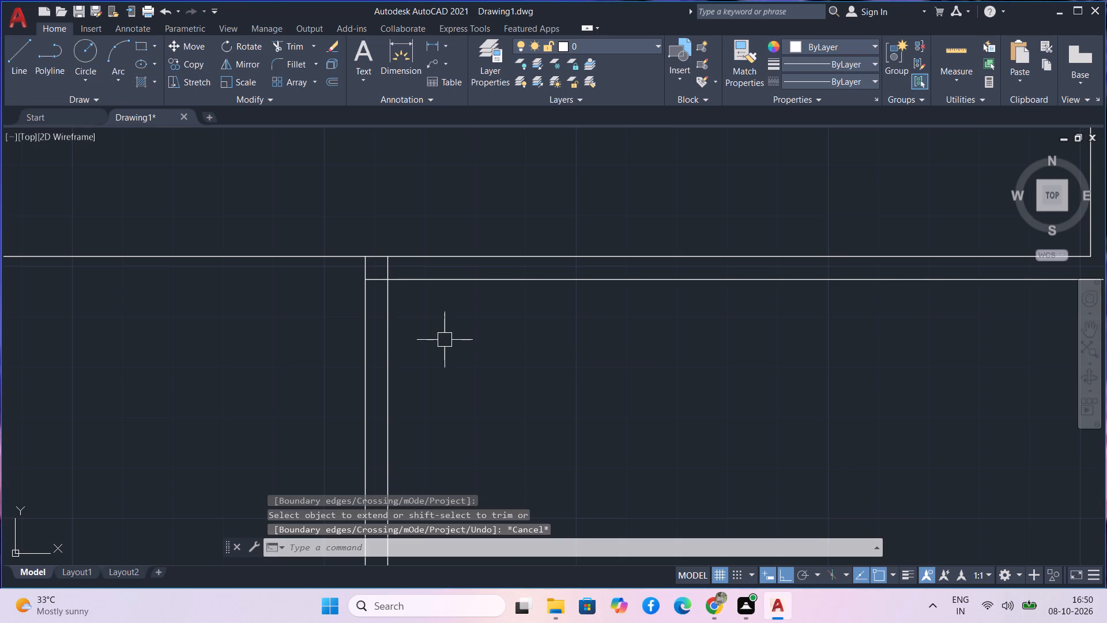
text(ex)
key(space)
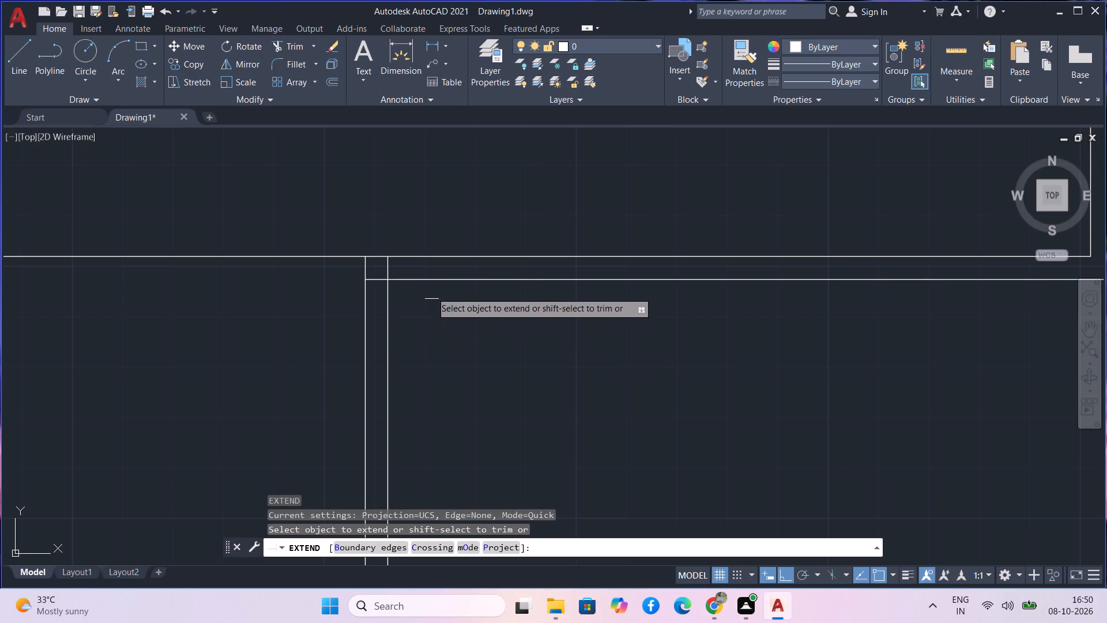
click(373, 282)
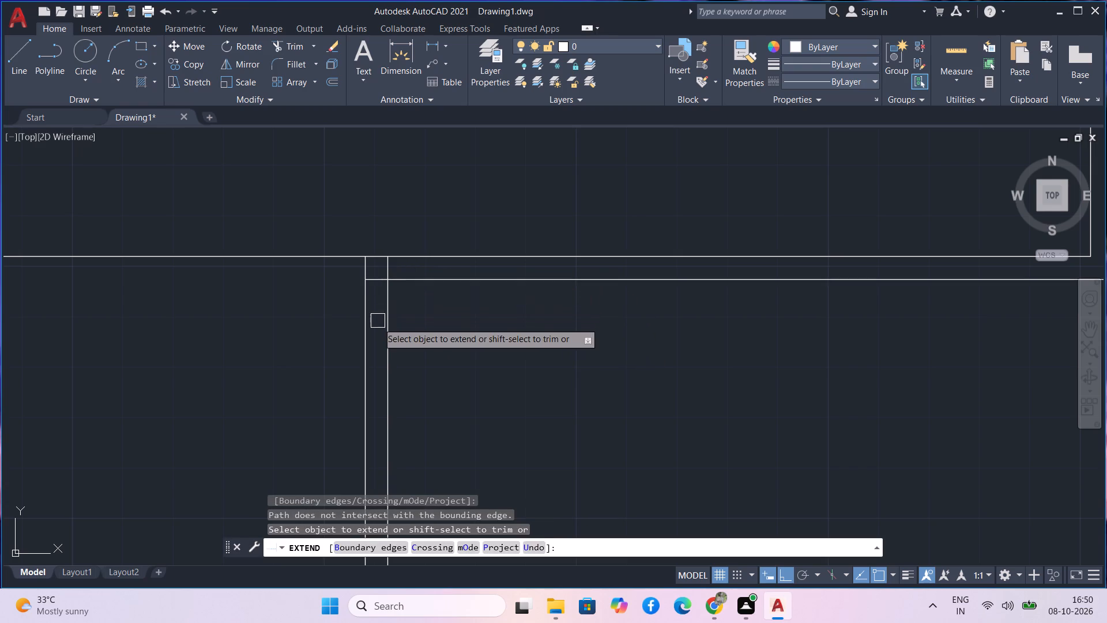
scroll(378, 322, down, 2)
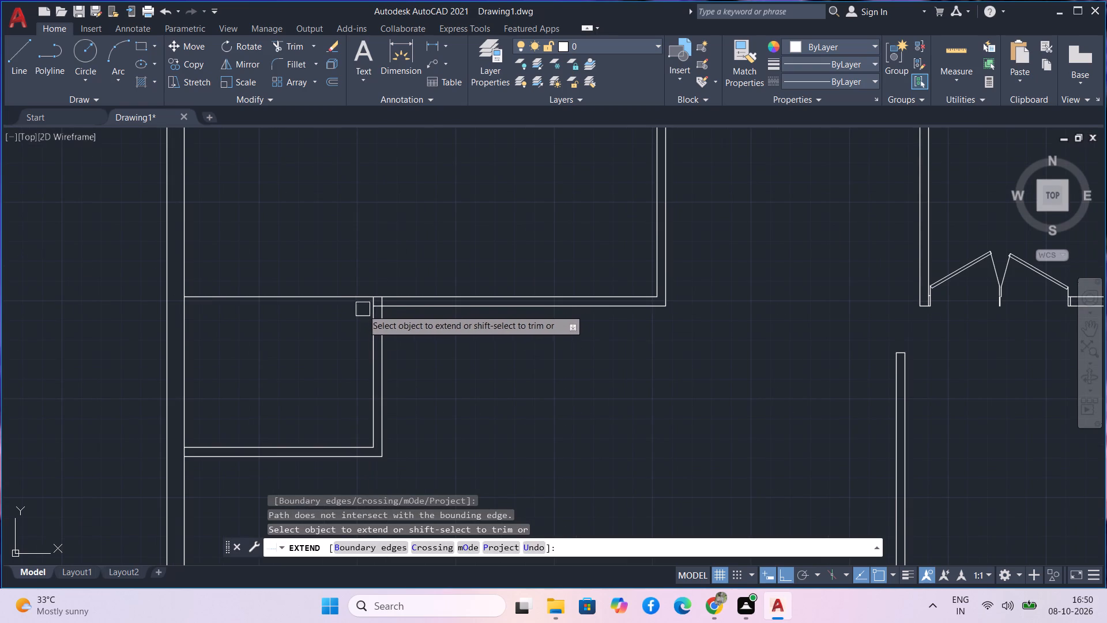
click(393, 313)
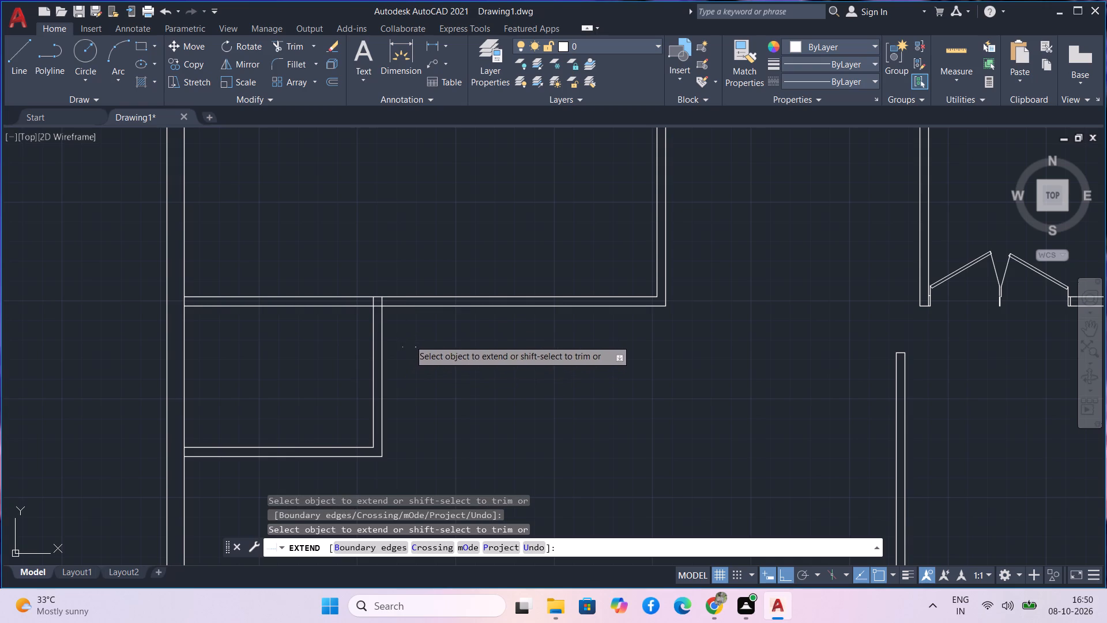
key(Escape)
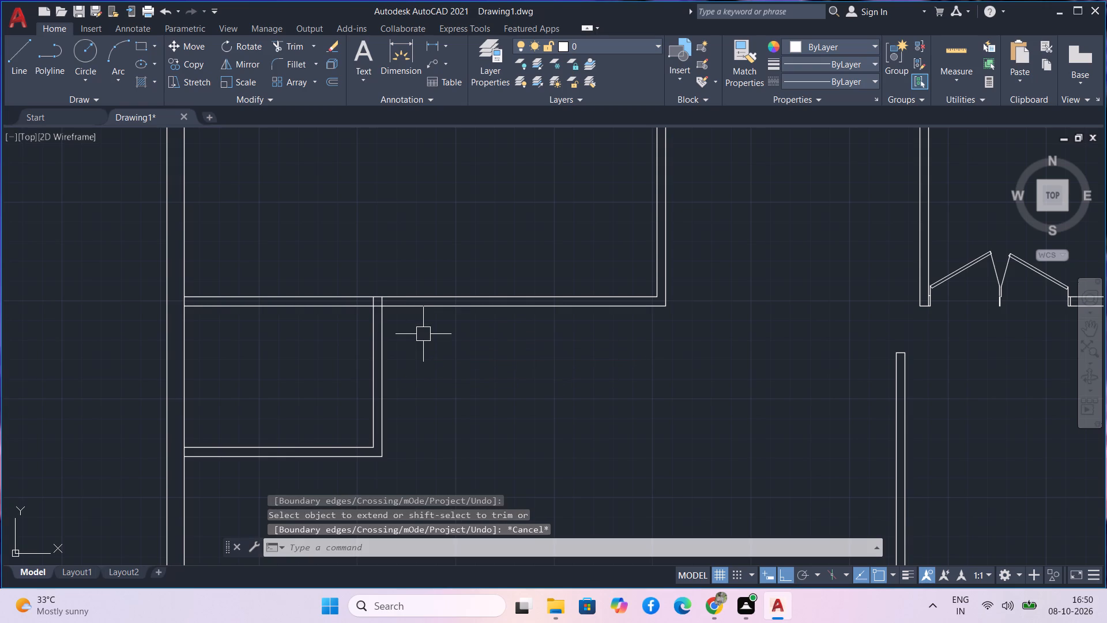
Offset the inner line of the small room's right wall 3' to the left, into the room.
text(o)
key(space)
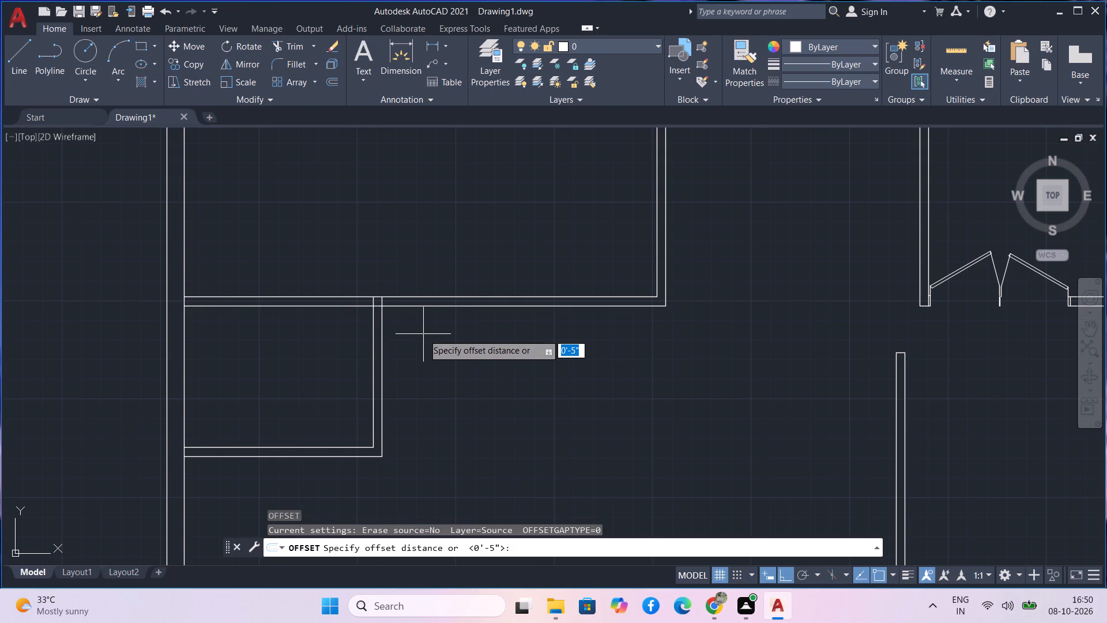
key(3)
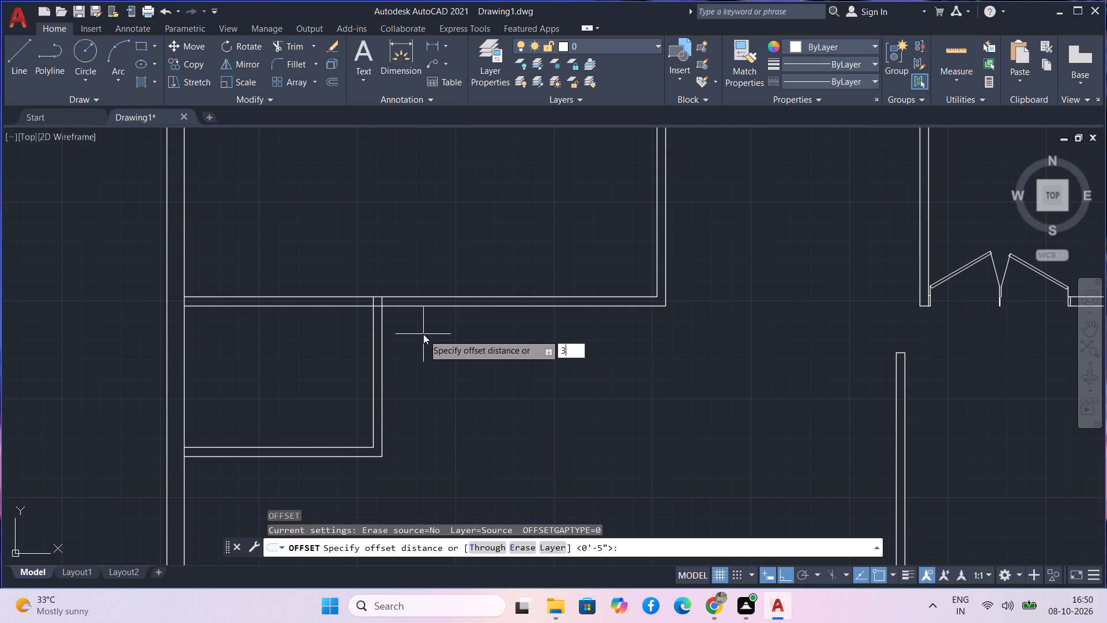
key(apostrophe)
key(Return)
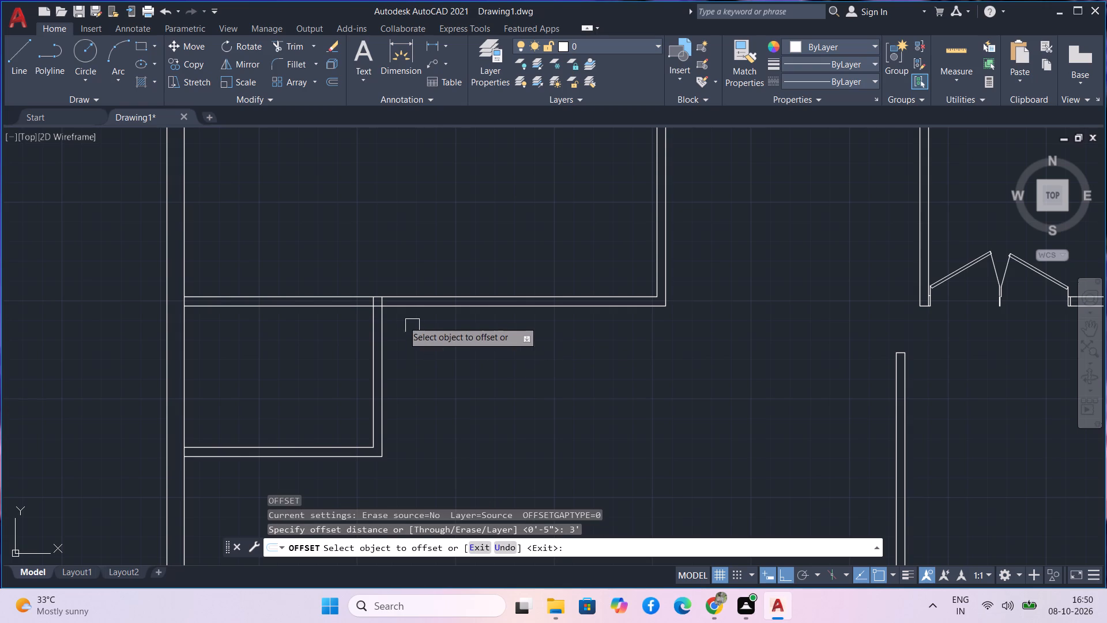
scroll(364, 302, up, 4)
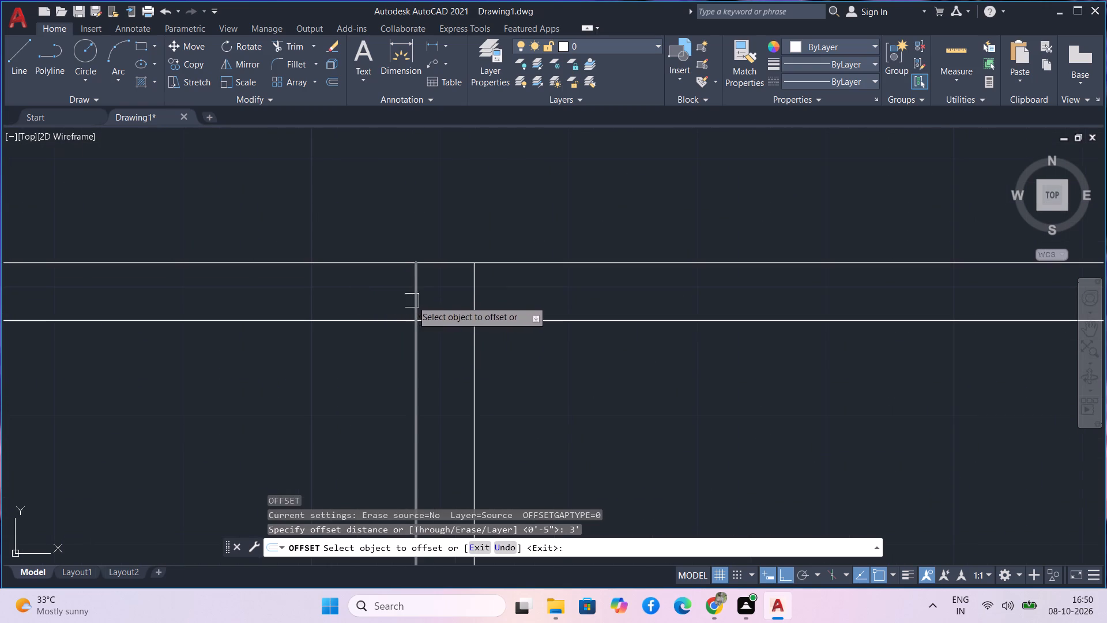
click(412, 301)
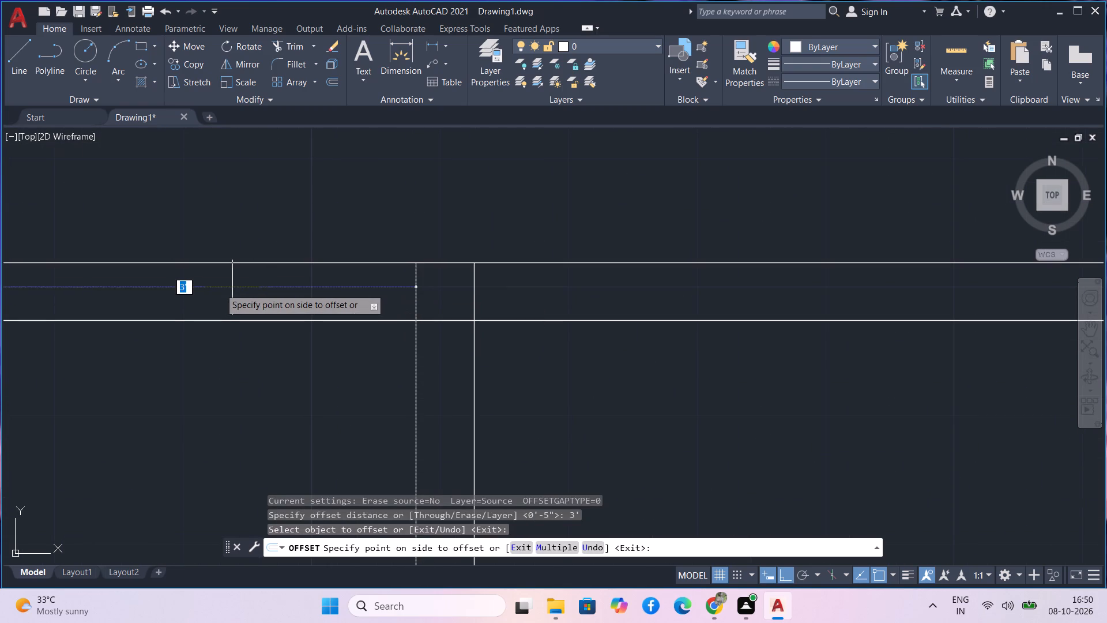
click(220, 288)
scroll(220, 288, down, 2)
middle_drag(217, 348, 224, 344)
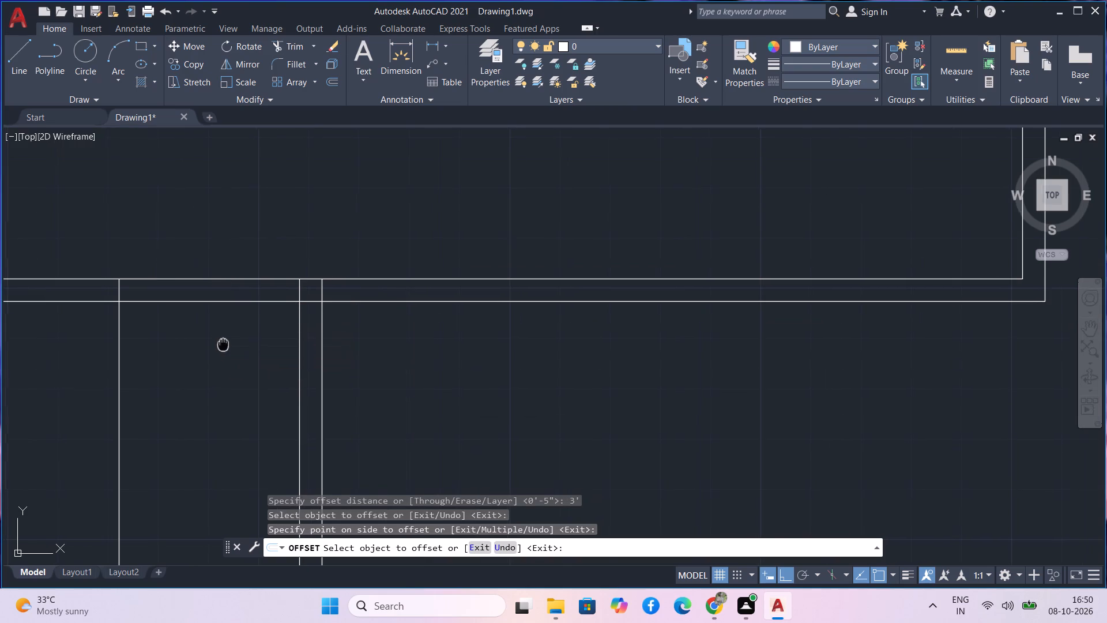
middle_drag(224, 344, 297, 331)
middle_click(299, 331)
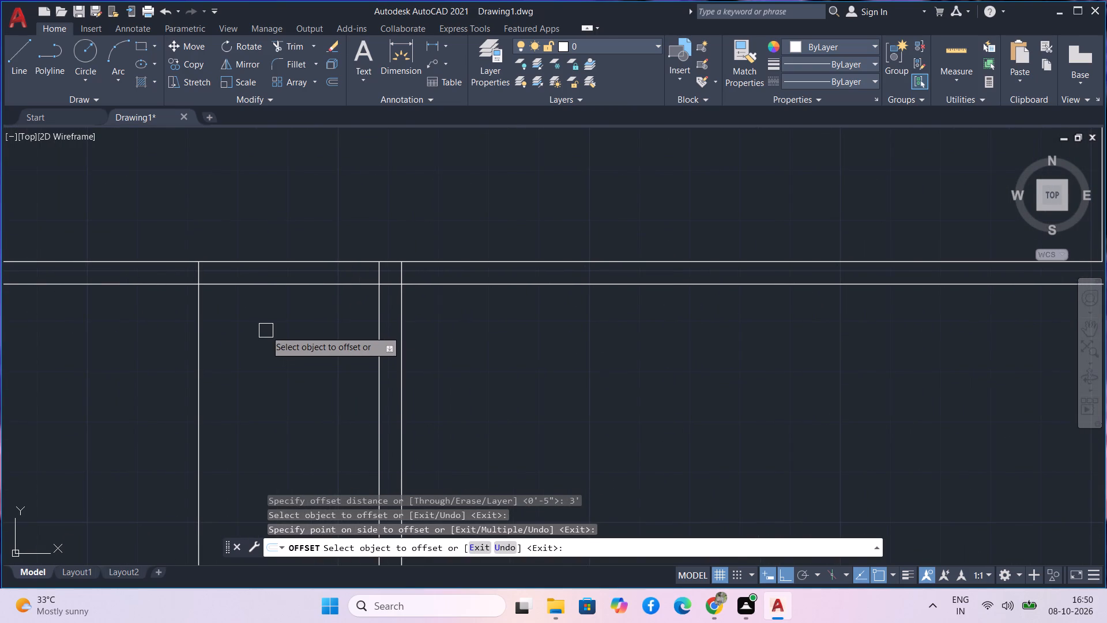
key(Return)
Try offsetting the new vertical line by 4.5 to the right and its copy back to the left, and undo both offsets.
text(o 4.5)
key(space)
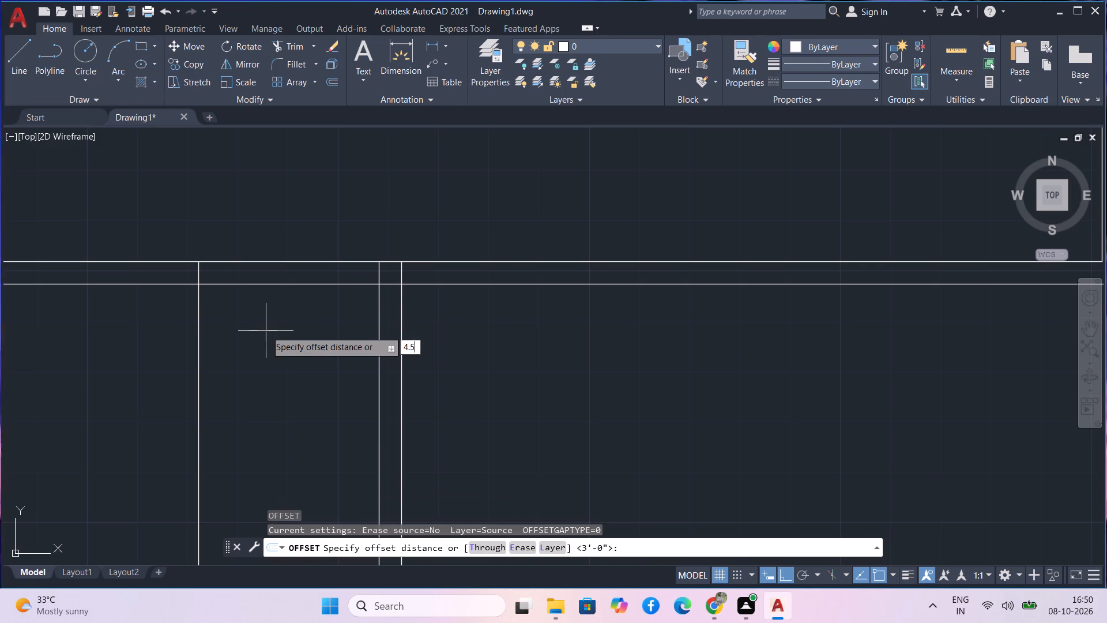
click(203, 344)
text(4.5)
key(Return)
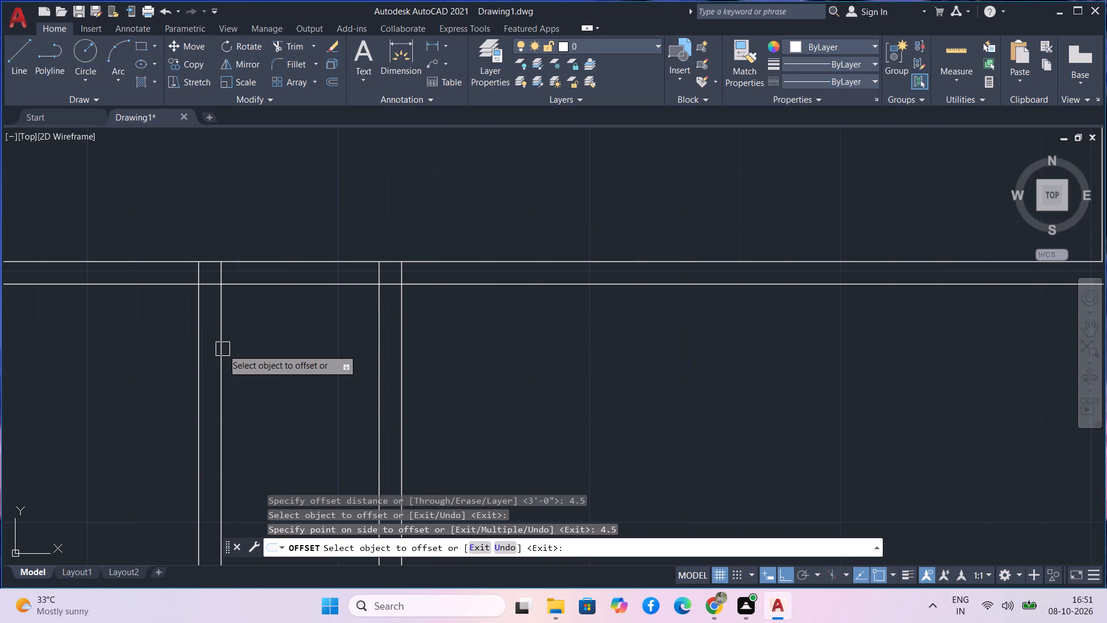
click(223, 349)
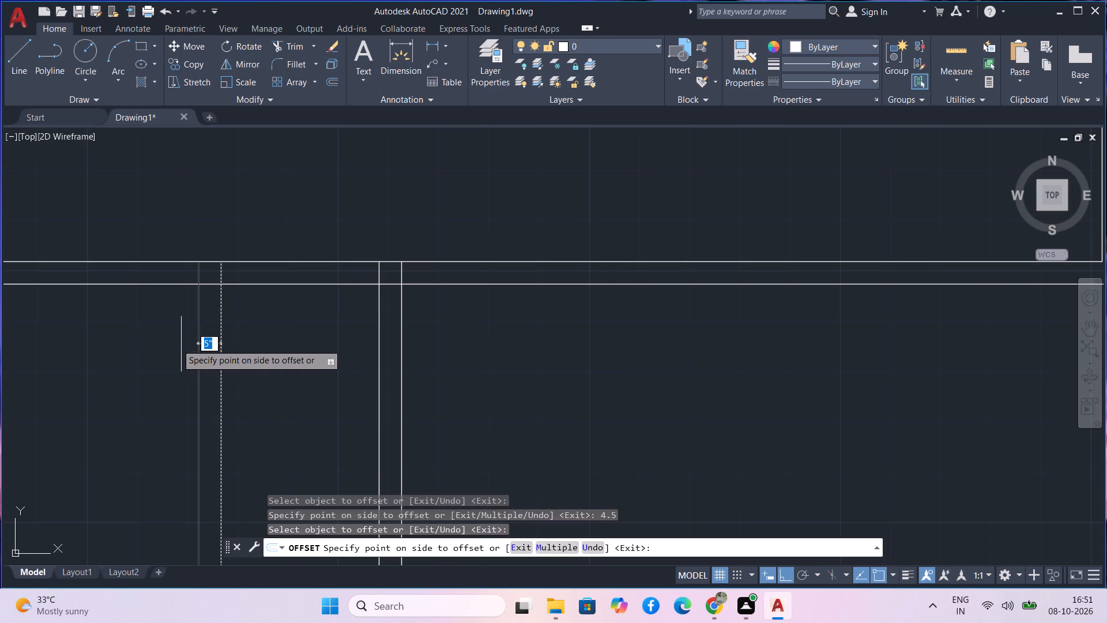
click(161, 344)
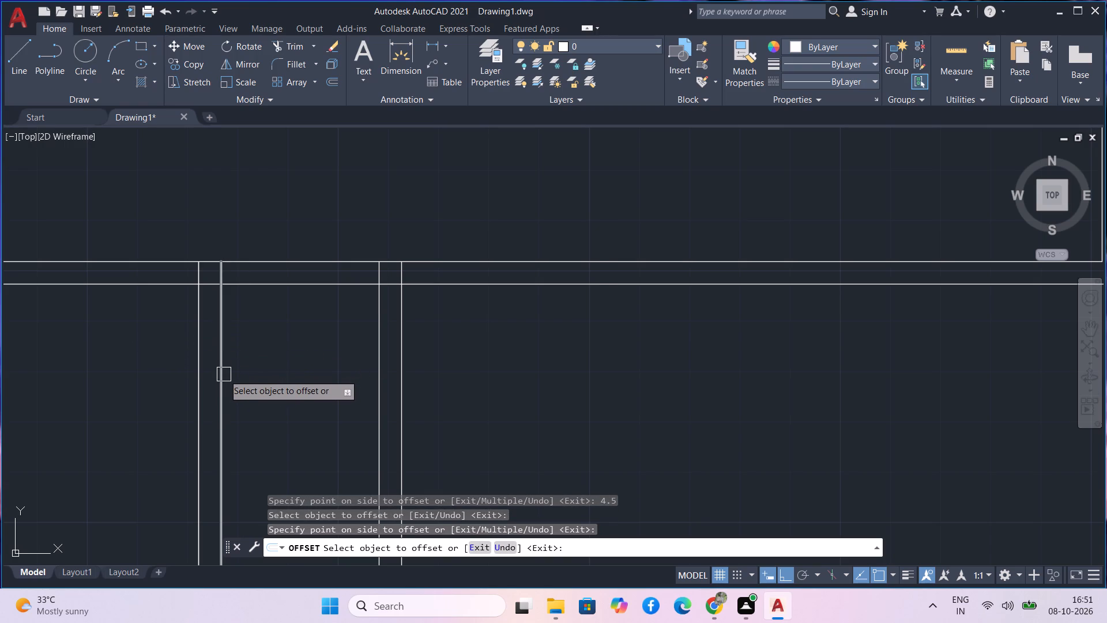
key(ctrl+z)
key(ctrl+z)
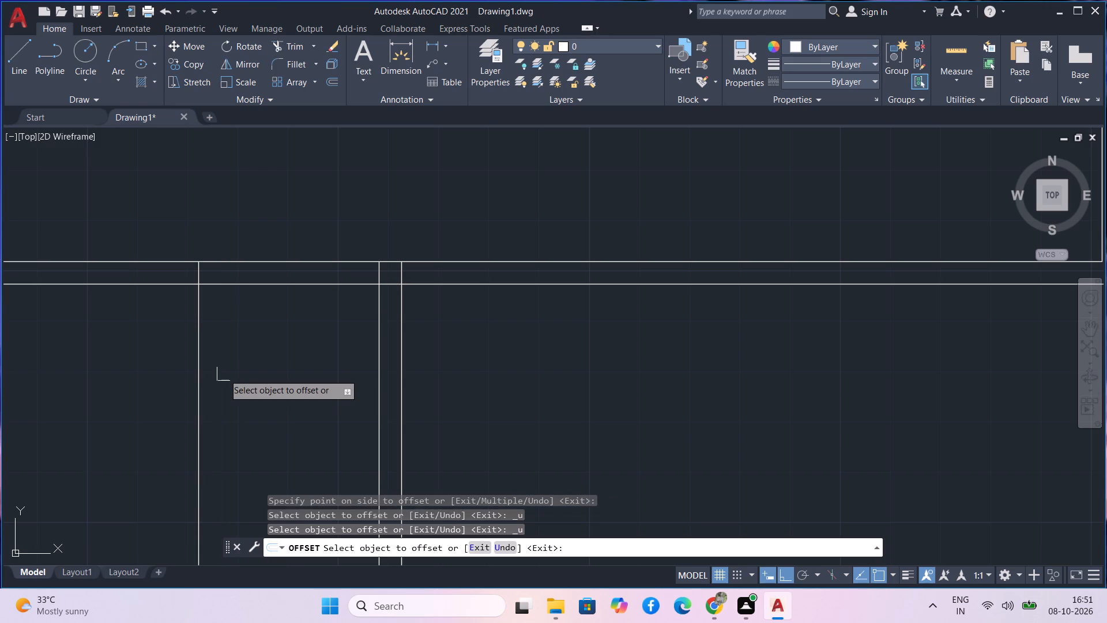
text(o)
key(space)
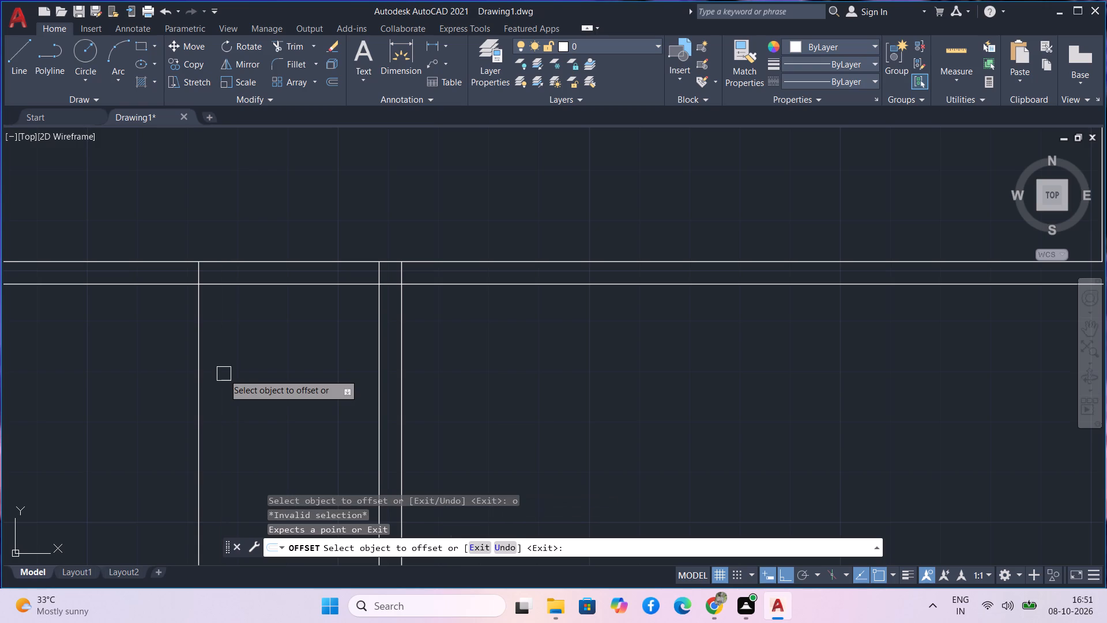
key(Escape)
Offset the new vertical line inside the small room by 4.5 to the left.
text(o)
key(space)
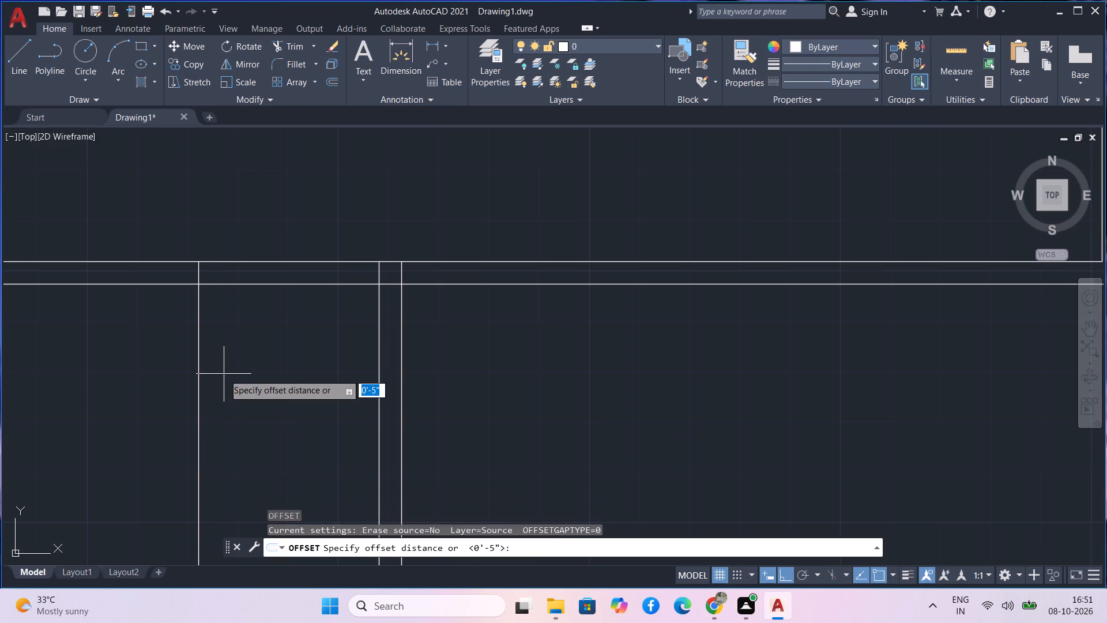
key(4)
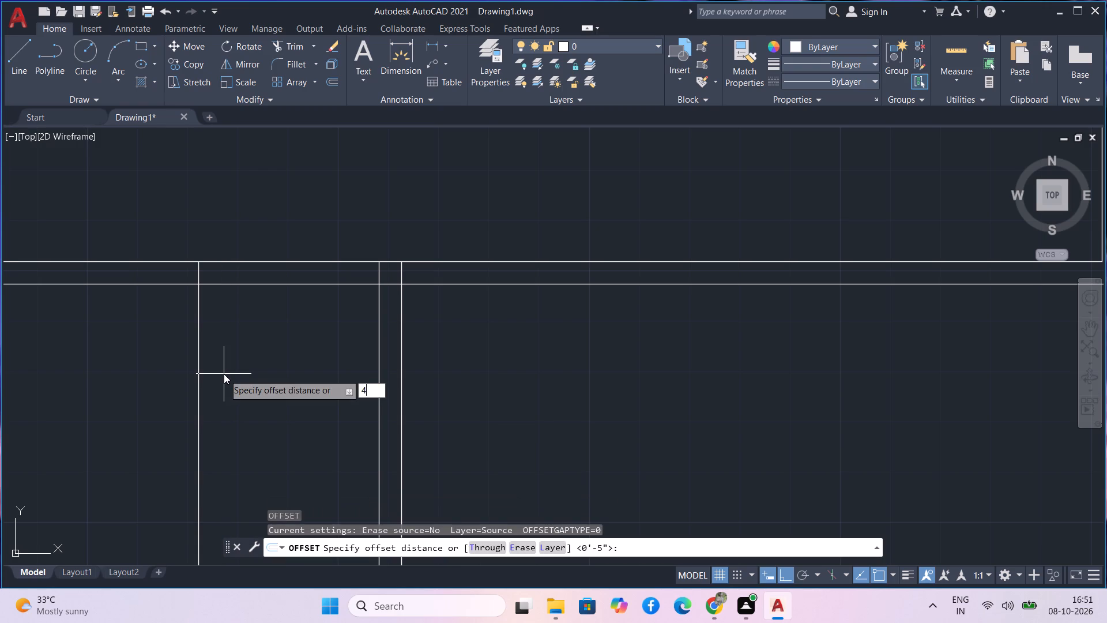
text(.5)
key(Return)
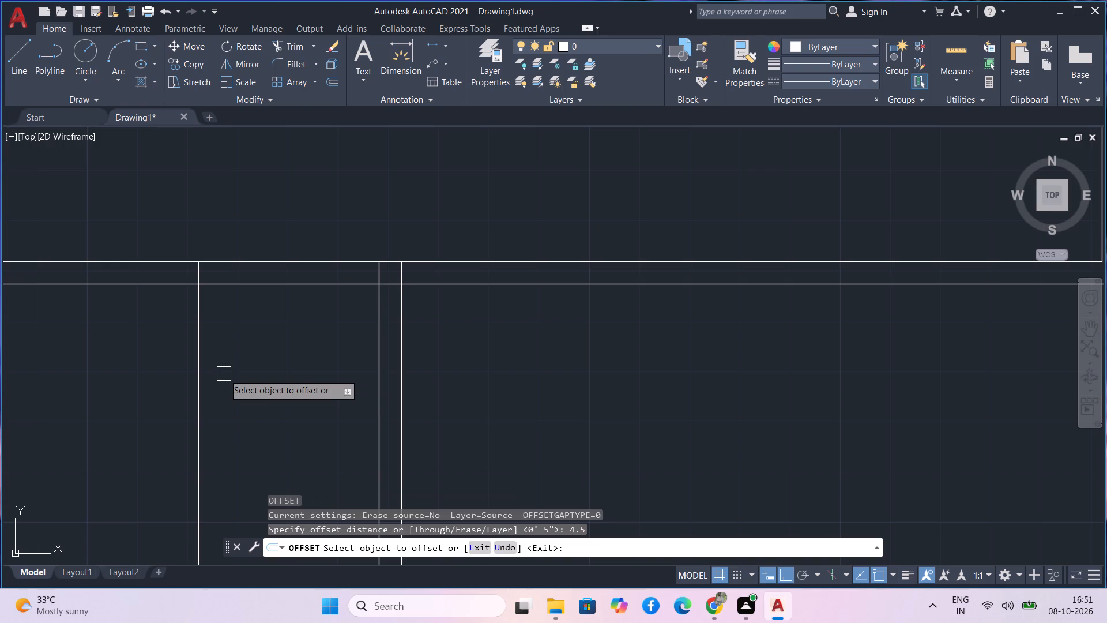
click(202, 385)
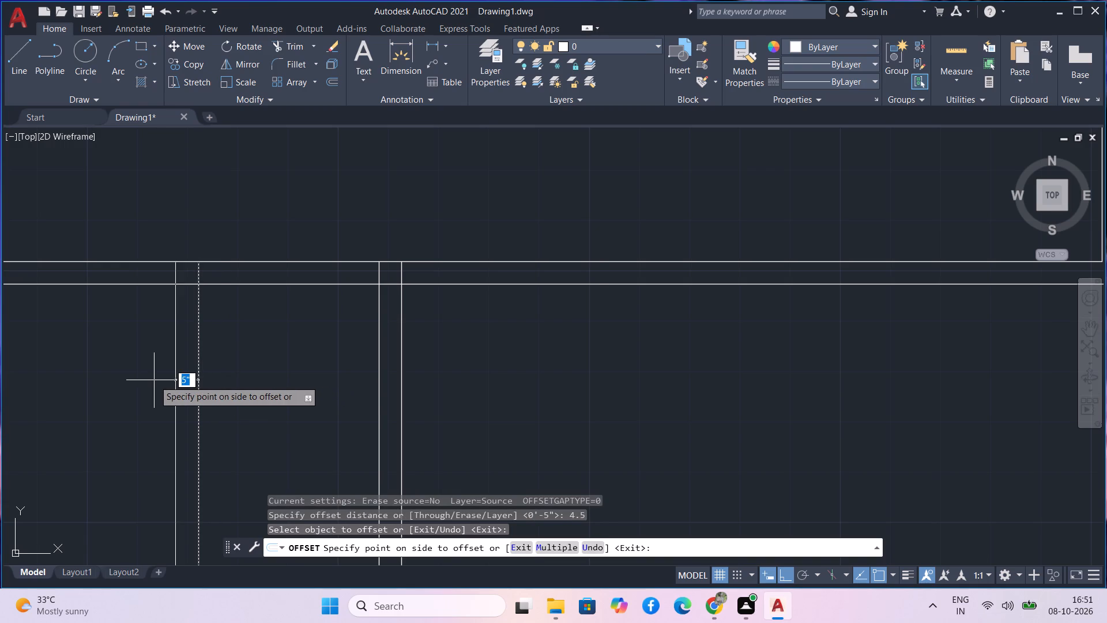
text(4.5)
key(Return)
scroll(154, 380, down, 2)
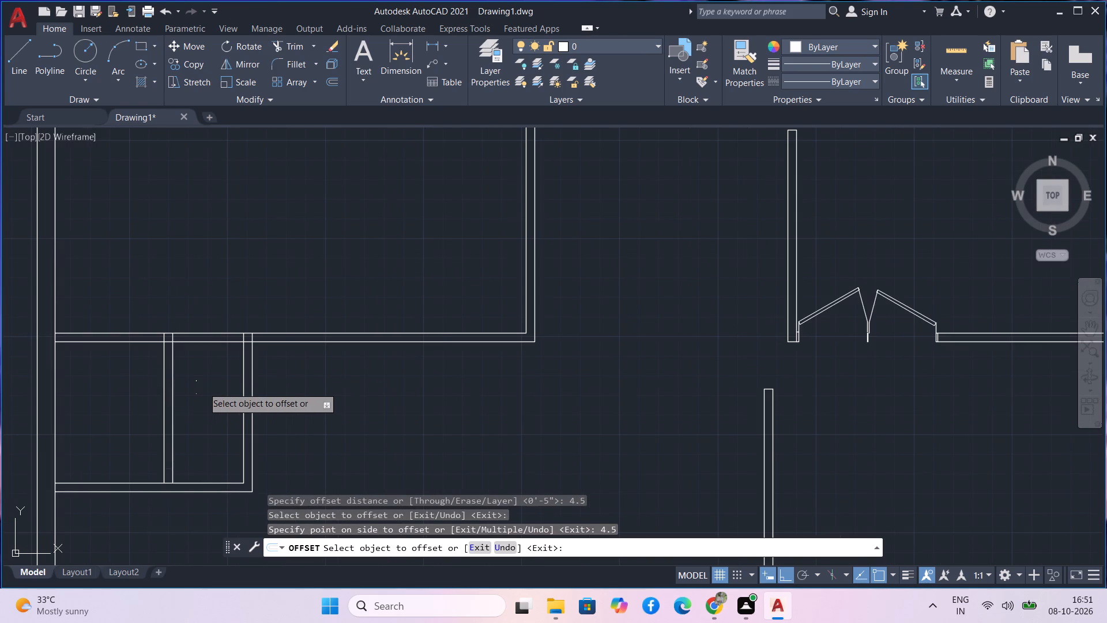
key(Escape)
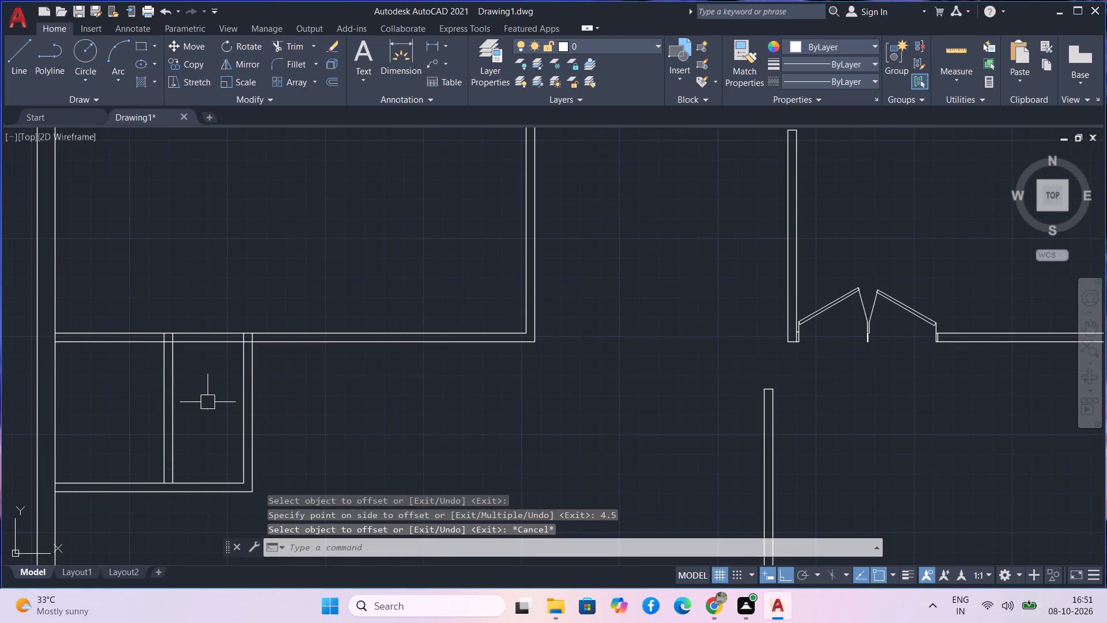
Trim the small room's top wall lines across the 3' doorway and the two vertical offset lines below the wall, leaving a closed stub.
text(tr)
key(space)
drag(208, 402, 210, 272)
drag(208, 382, 134, 385)
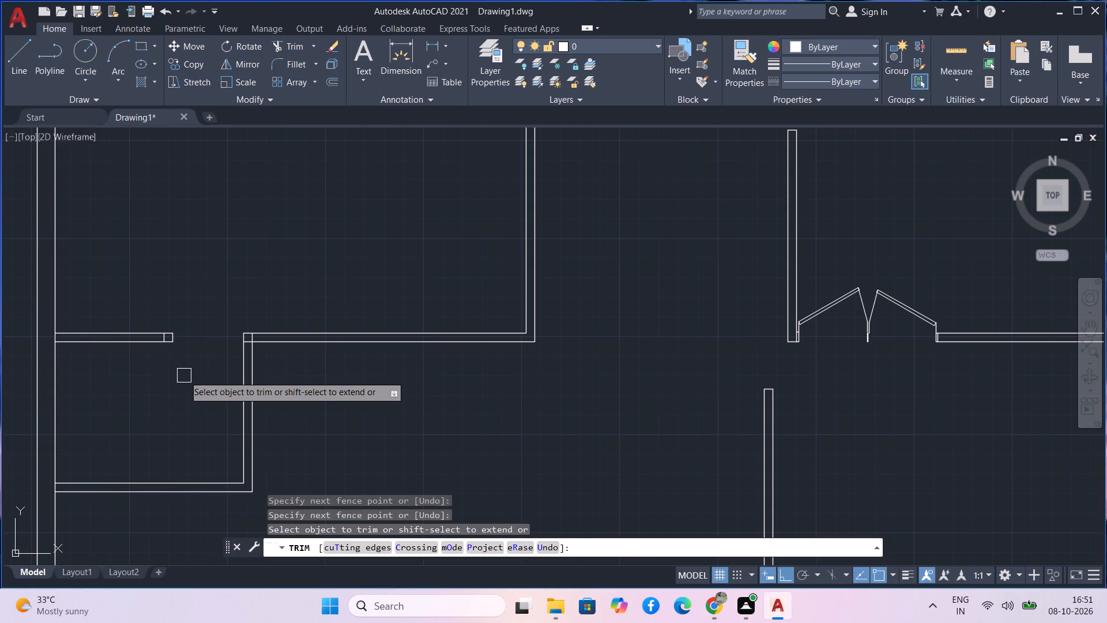
scroll(184, 376, down, 1)
middle_drag(245, 291, 251, 385)
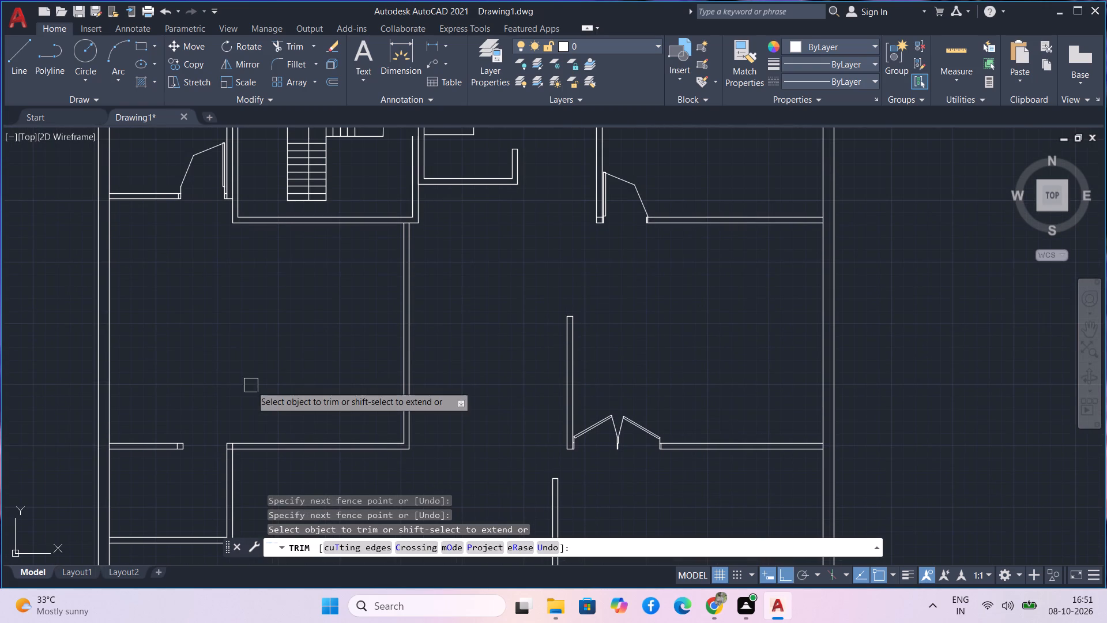